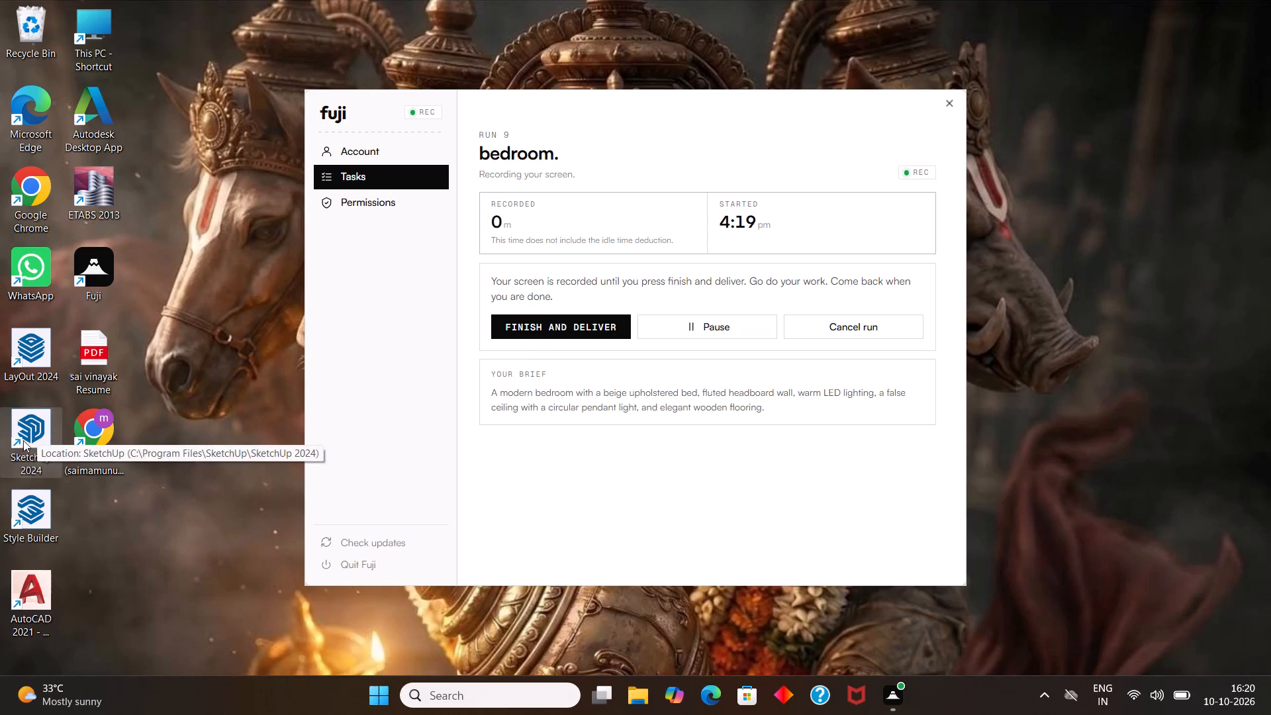
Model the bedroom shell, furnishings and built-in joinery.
Launch SketchUp 2024 from the desktop, closing the OneDrive backup notification along the way.
{"action": "left_click", "coordinate": [34, 424]}
{"action": "left_click", "coordinate": [39, 424]}
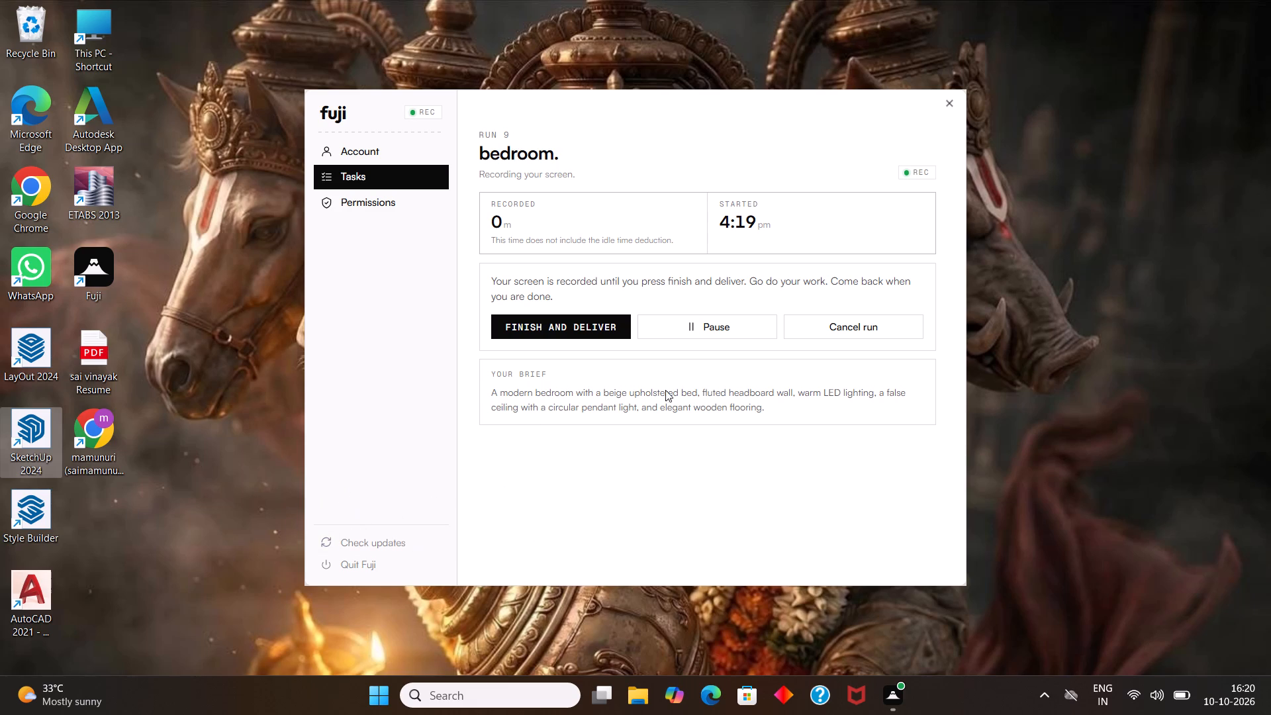
{"action": "left_click_drag", "start_coordinate": [32, 430], "coordinate": [47, 433]}
{"action": "left_click_drag", "start_coordinate": [47, 433], "coordinate": [48, 433]}
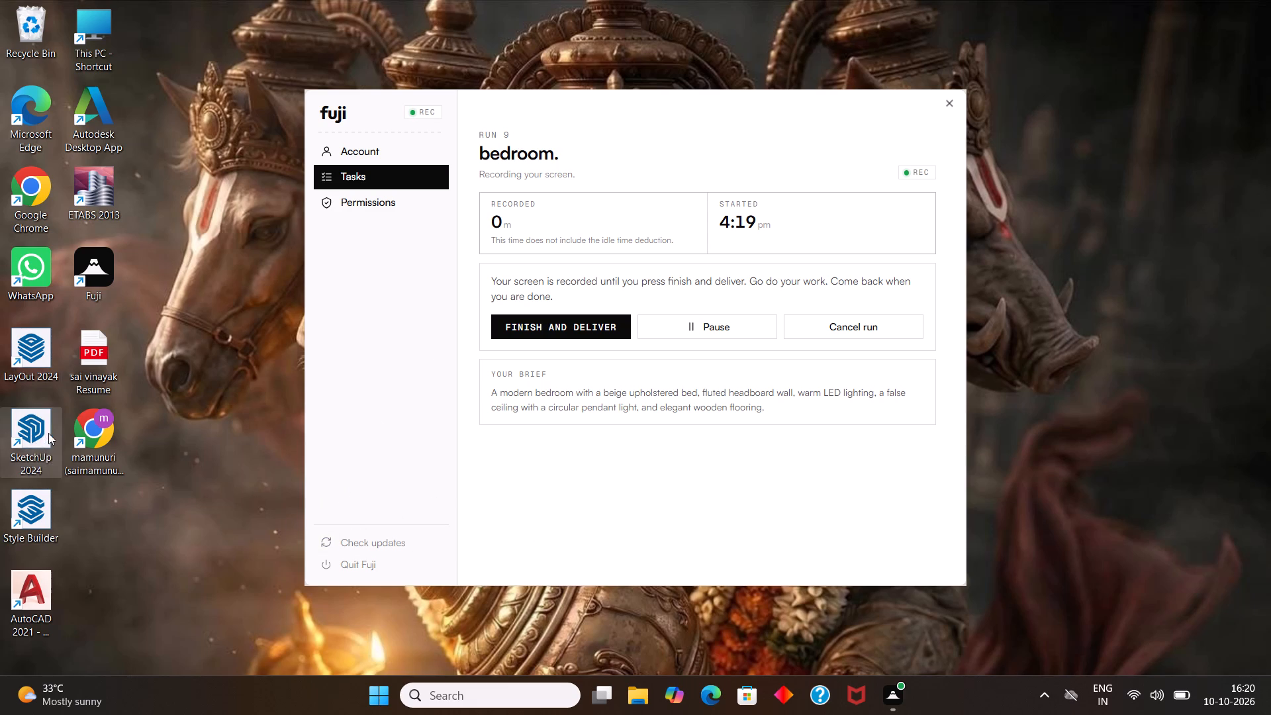
{"action": "left_click_drag", "start_coordinate": [48, 433], "coordinate": [52, 427]}
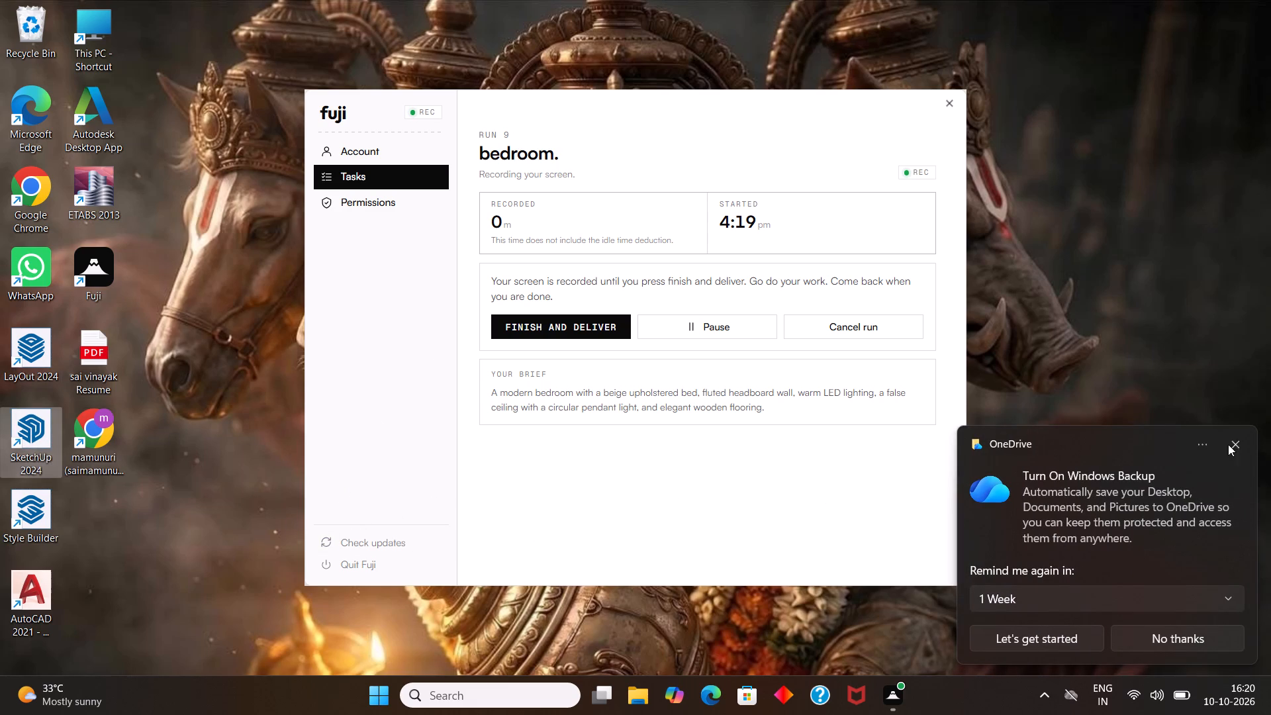
{"action": "left_click", "coordinate": [1227, 438]}
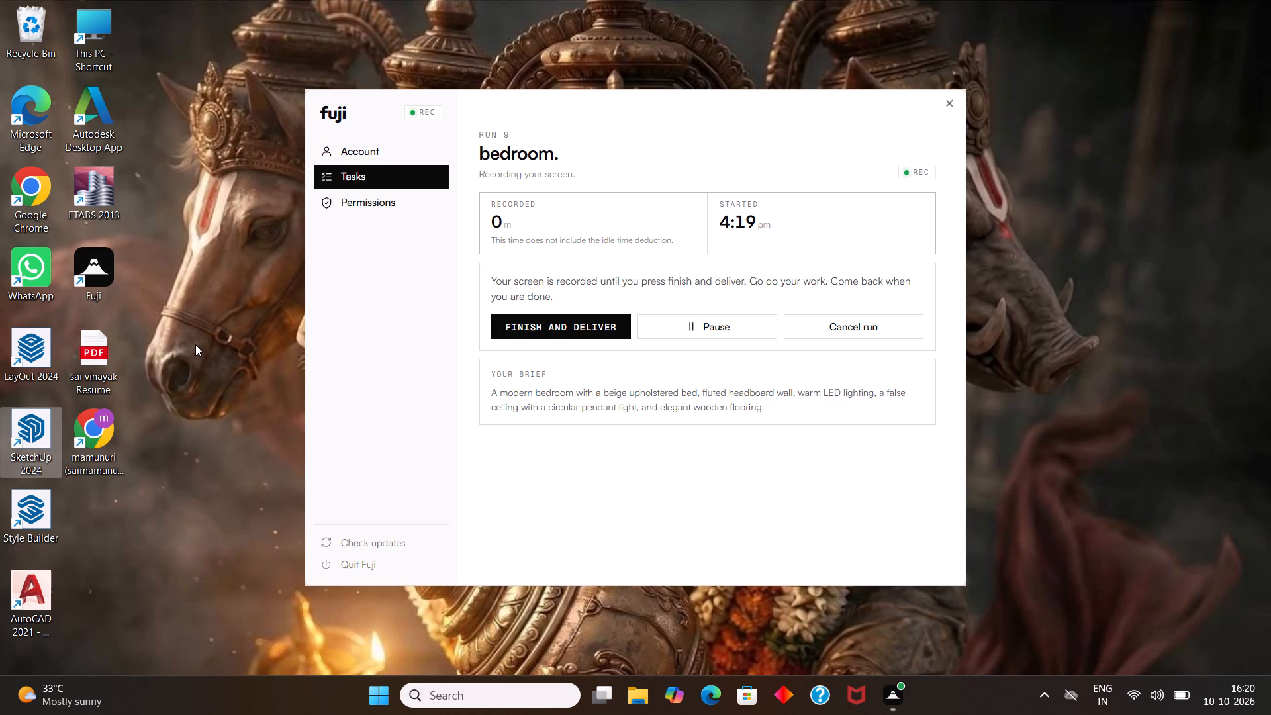
{"action": "left_click", "coordinate": [198, 340]}
{"action": "double_click", "coordinate": [33, 424]}
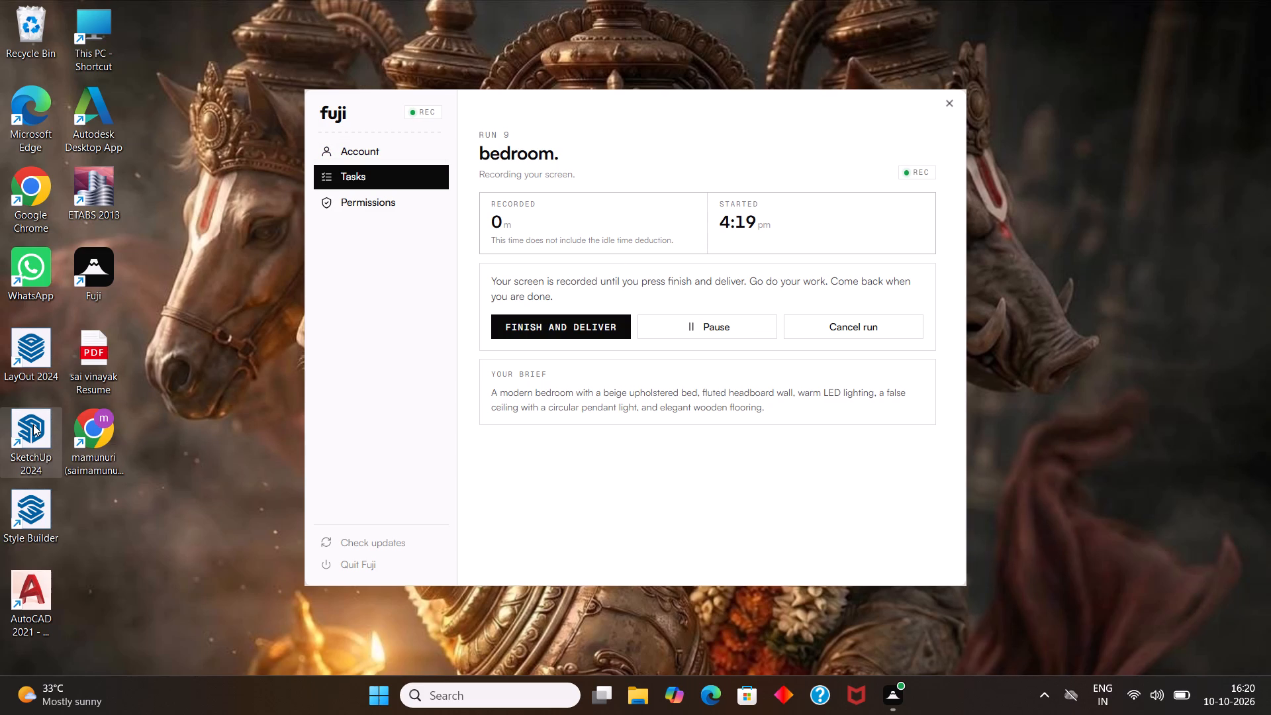
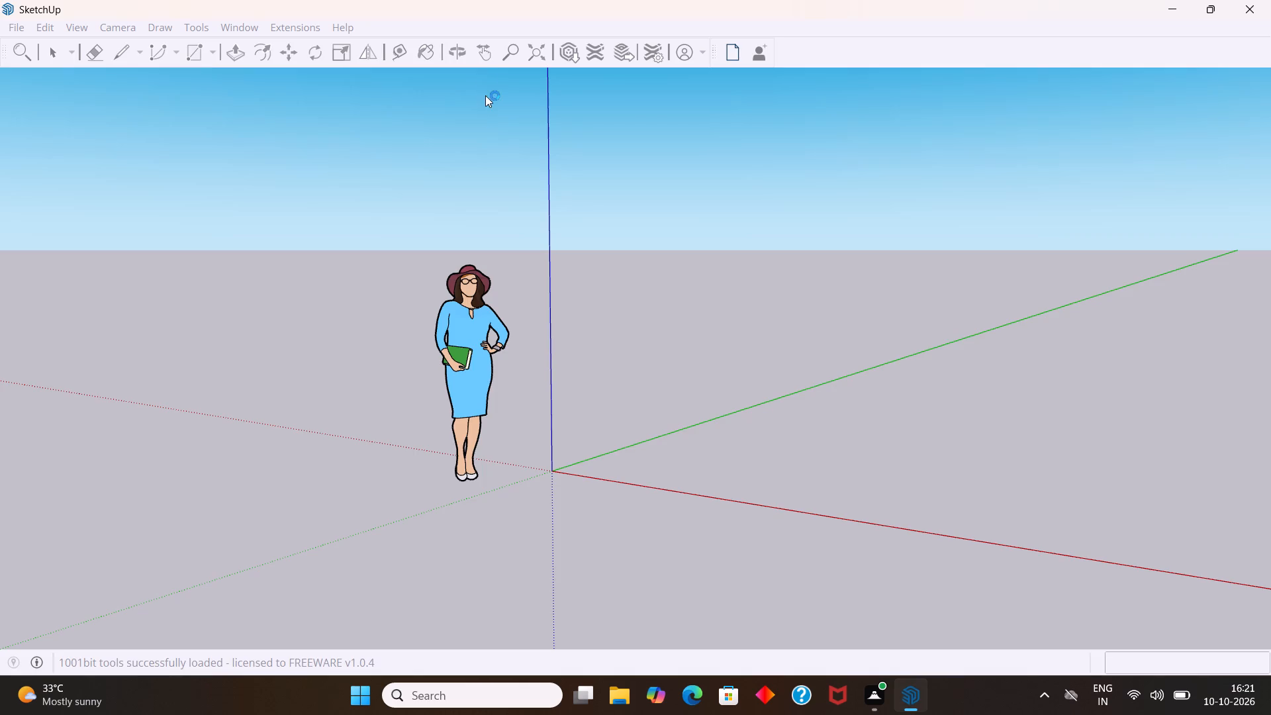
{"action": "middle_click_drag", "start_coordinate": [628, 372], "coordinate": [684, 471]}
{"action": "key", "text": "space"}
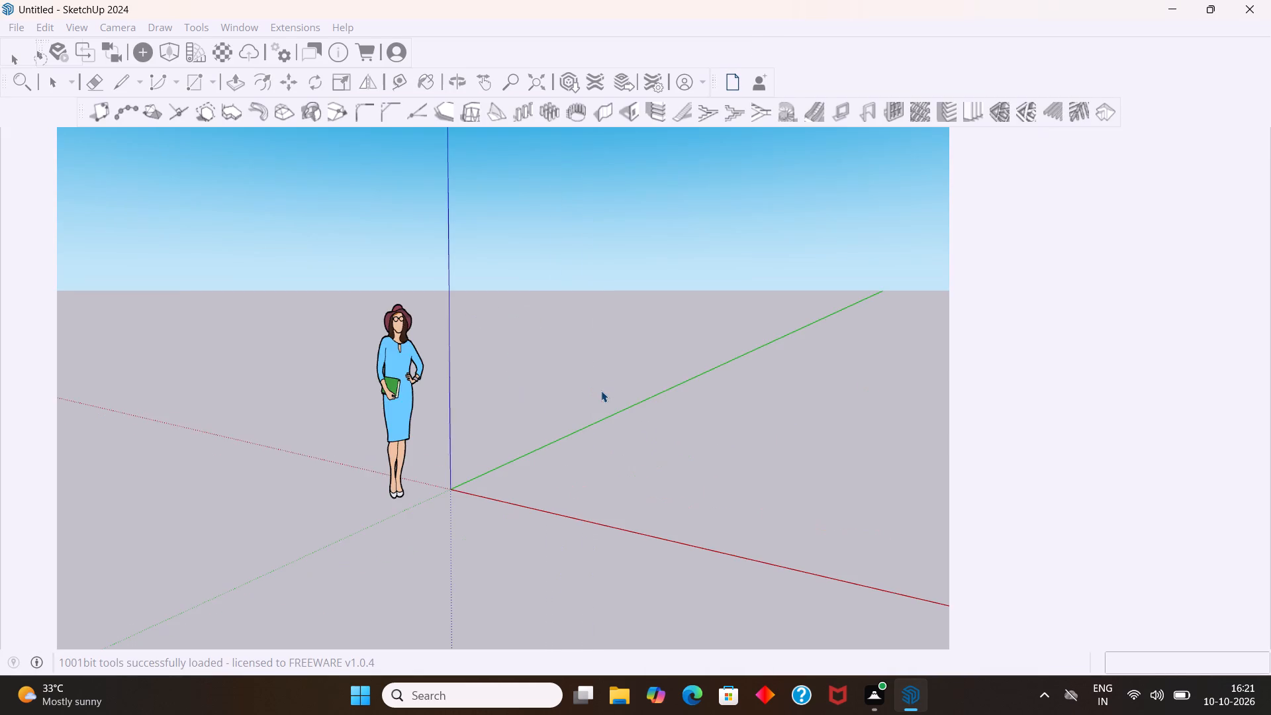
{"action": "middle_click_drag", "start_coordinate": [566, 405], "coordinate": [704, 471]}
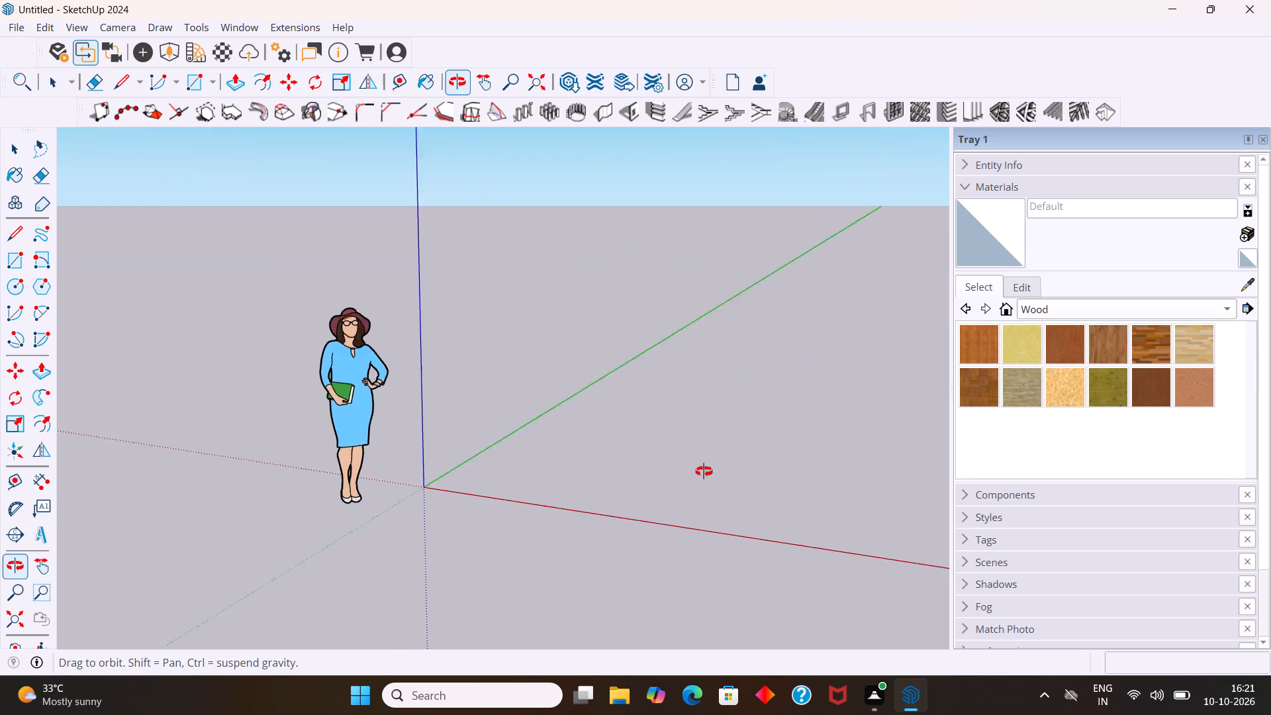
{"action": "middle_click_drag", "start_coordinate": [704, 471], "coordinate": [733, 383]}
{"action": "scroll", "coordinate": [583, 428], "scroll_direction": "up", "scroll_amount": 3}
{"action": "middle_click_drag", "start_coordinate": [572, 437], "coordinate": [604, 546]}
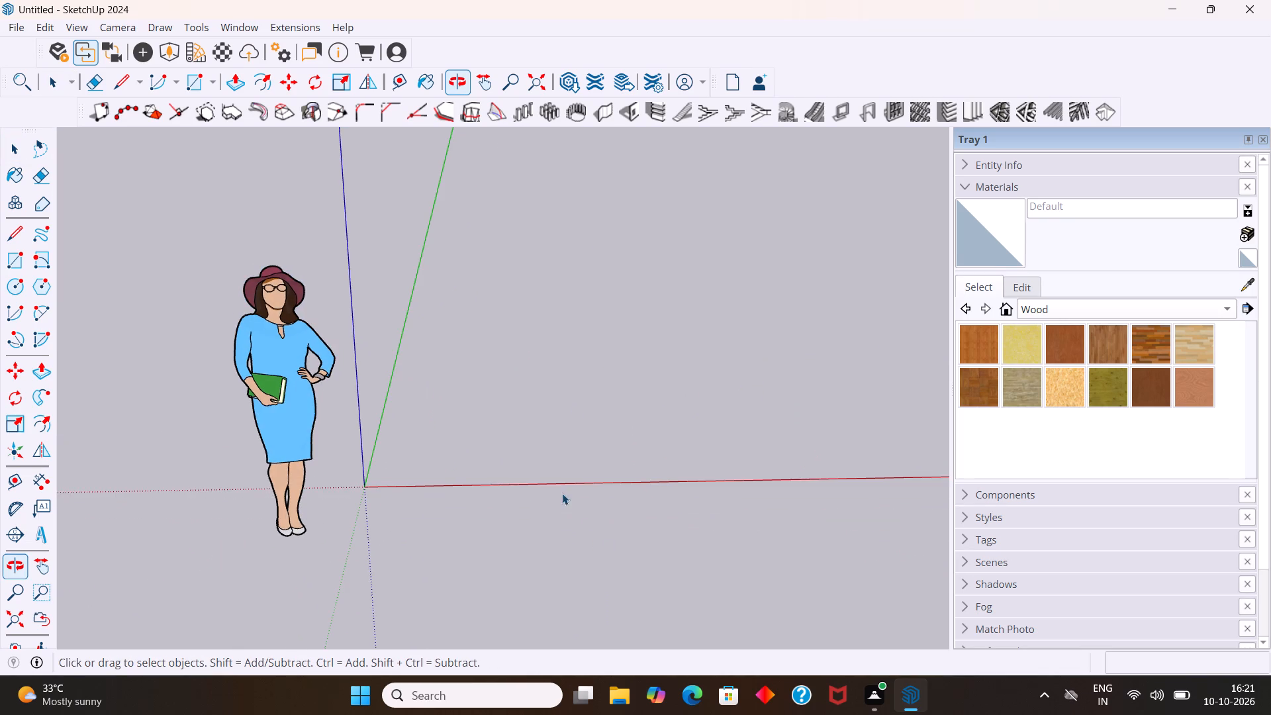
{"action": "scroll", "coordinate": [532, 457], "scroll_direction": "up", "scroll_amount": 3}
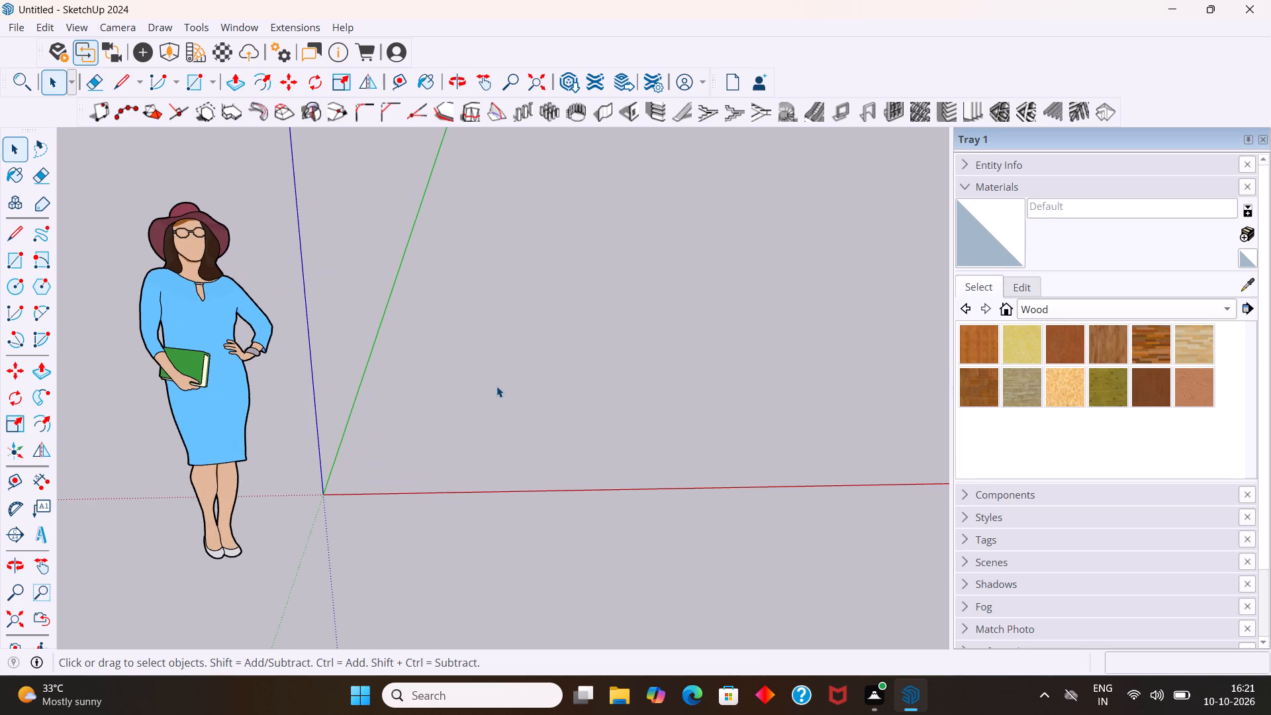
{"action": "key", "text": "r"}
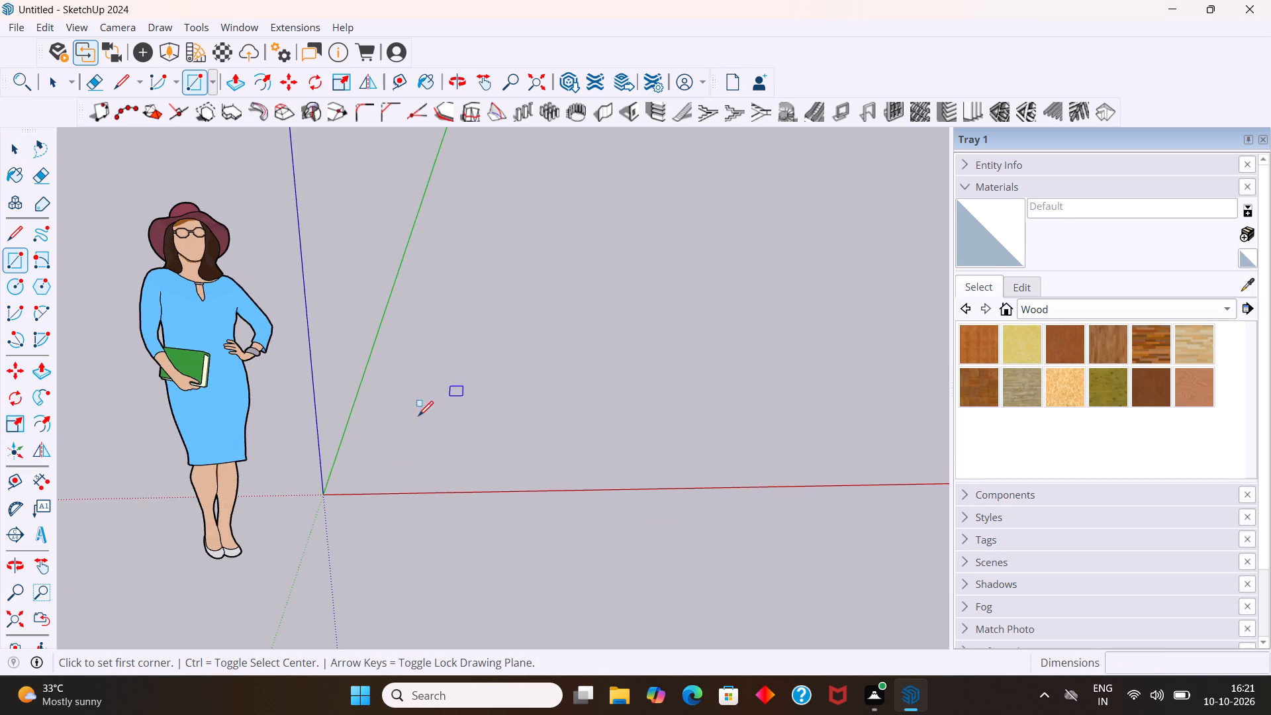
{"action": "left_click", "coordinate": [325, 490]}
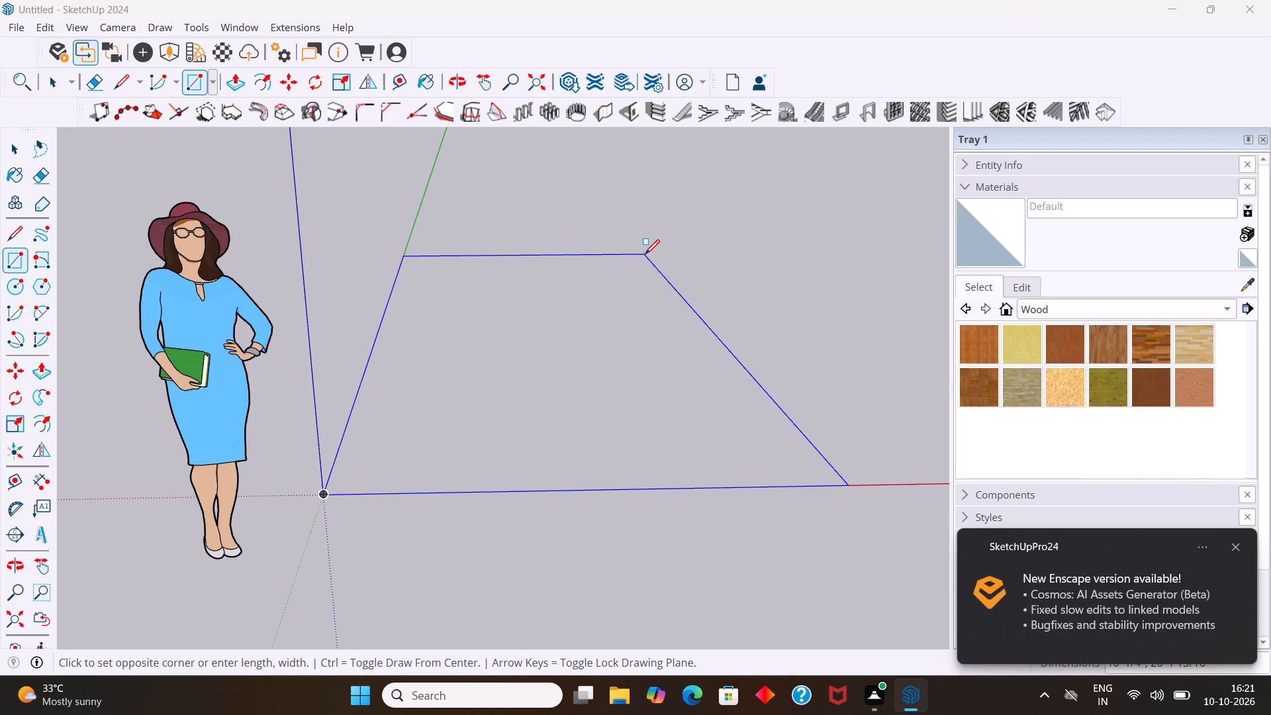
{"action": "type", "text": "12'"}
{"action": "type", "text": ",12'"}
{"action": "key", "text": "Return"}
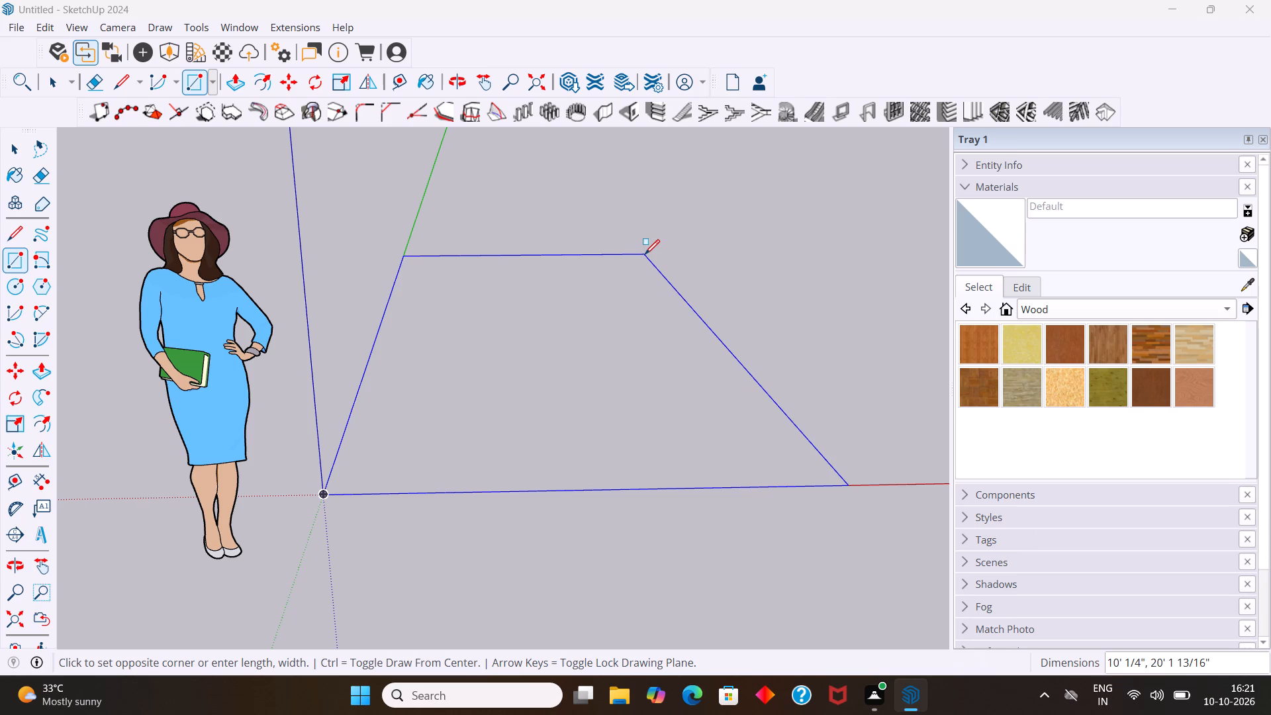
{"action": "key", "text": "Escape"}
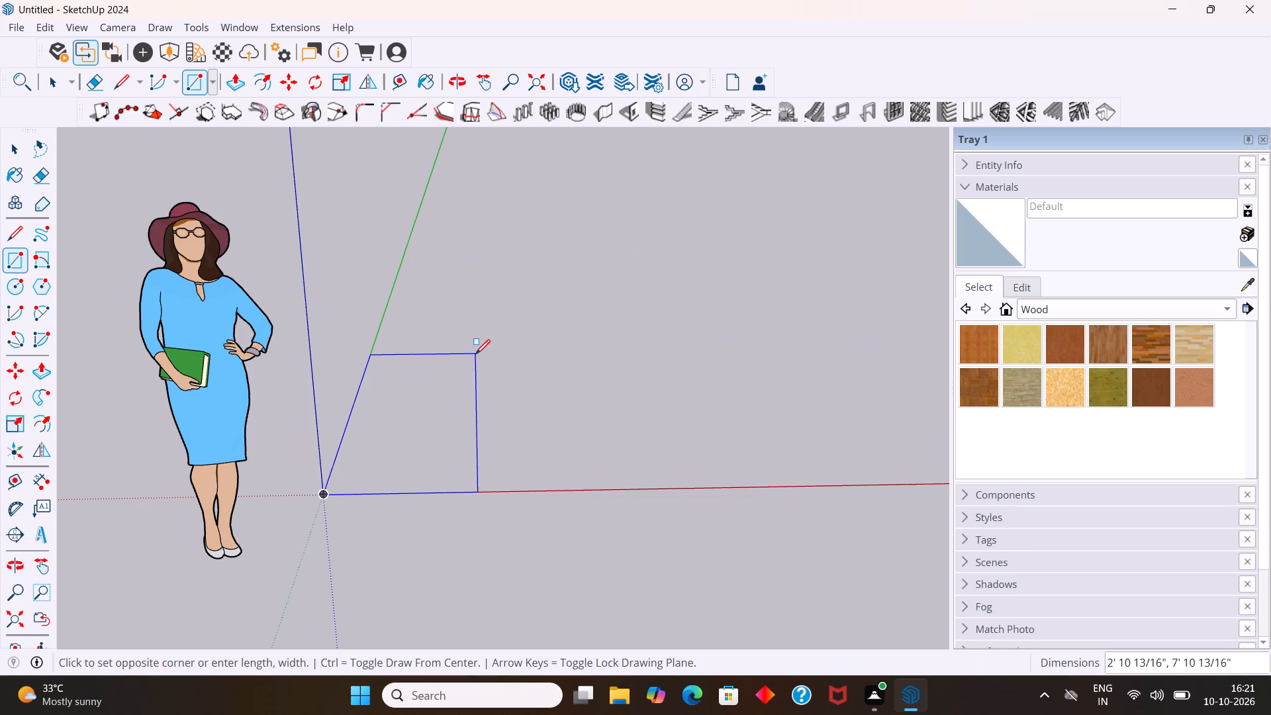
Draw a 12' by 12' floor rectangle on the ground, starting at the origin.
{"action": "key", "text": "space"}
{"action": "key", "text": "r"}
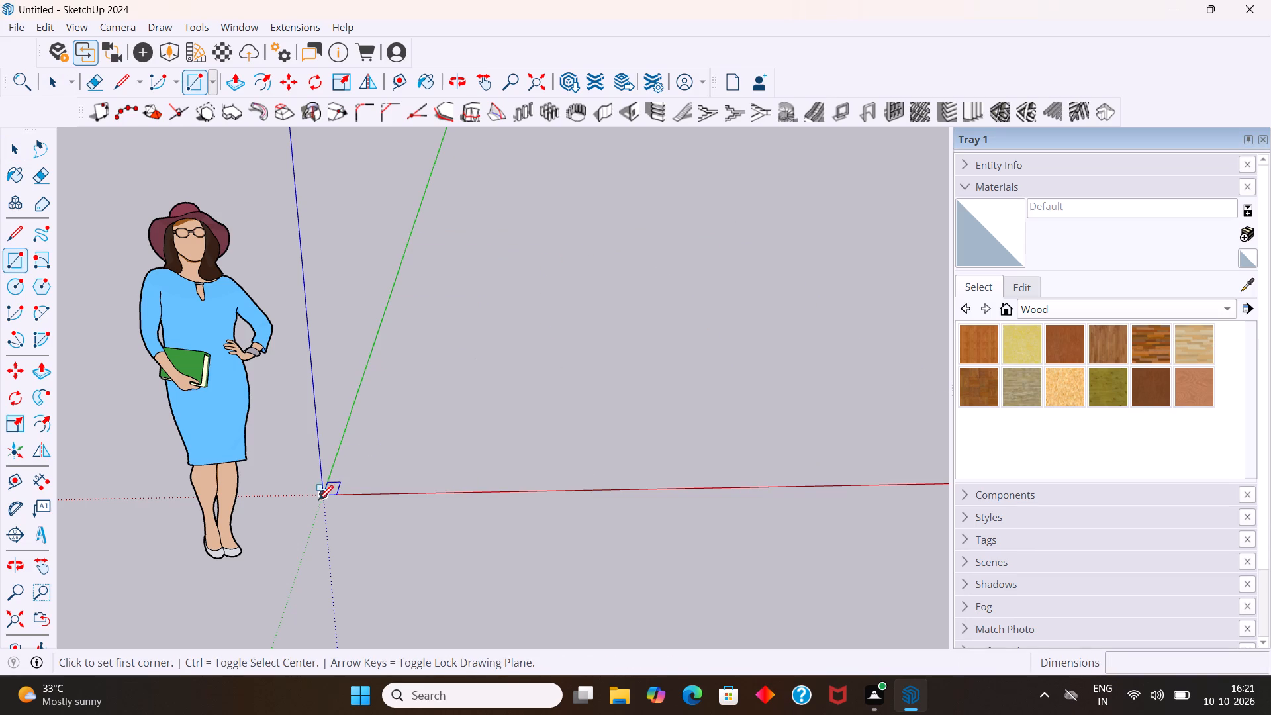
{"action": "left_click", "coordinate": [322, 497]}
{"action": "type", "text": "12'"}
{"action": "type", "text": ",12'"}
{"action": "key", "text": "Return"}
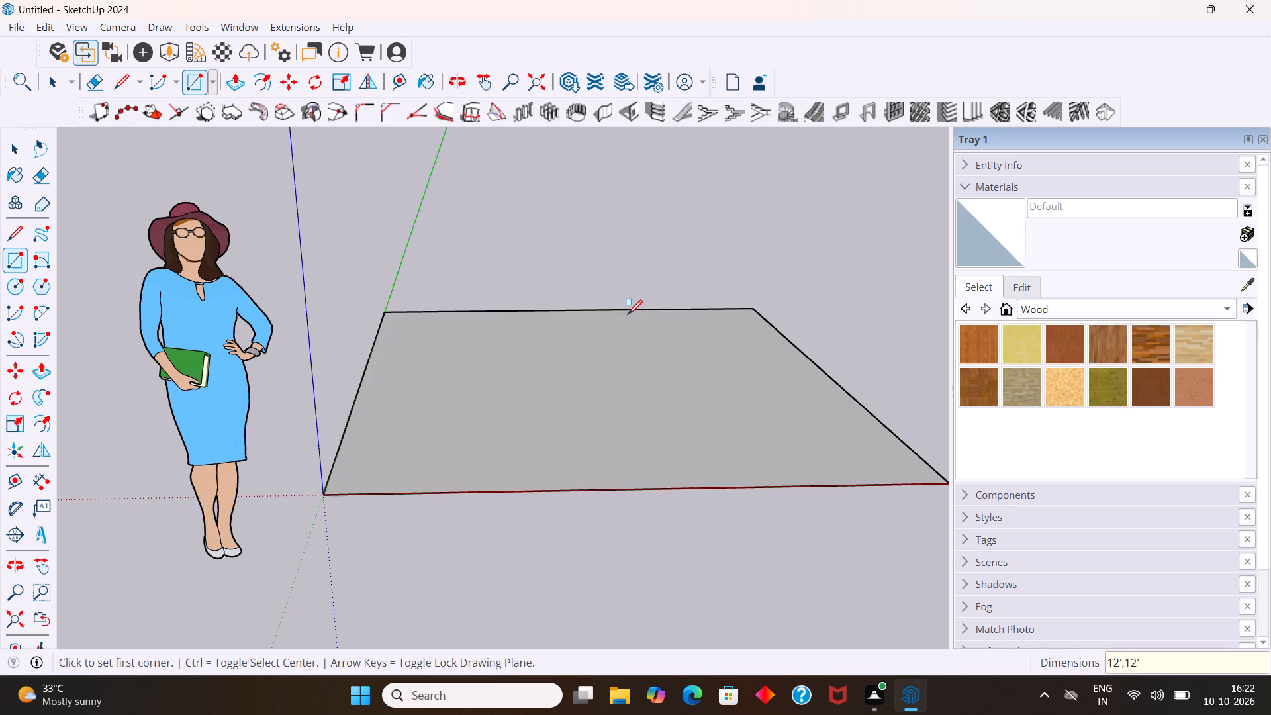
{"action": "key", "text": "space"}
Offset the floor rectangle's edges inward by 9" to outline the wall thickness.
{"action": "middle_click_drag", "start_coordinate": [647, 292], "coordinate": [585, 480]}
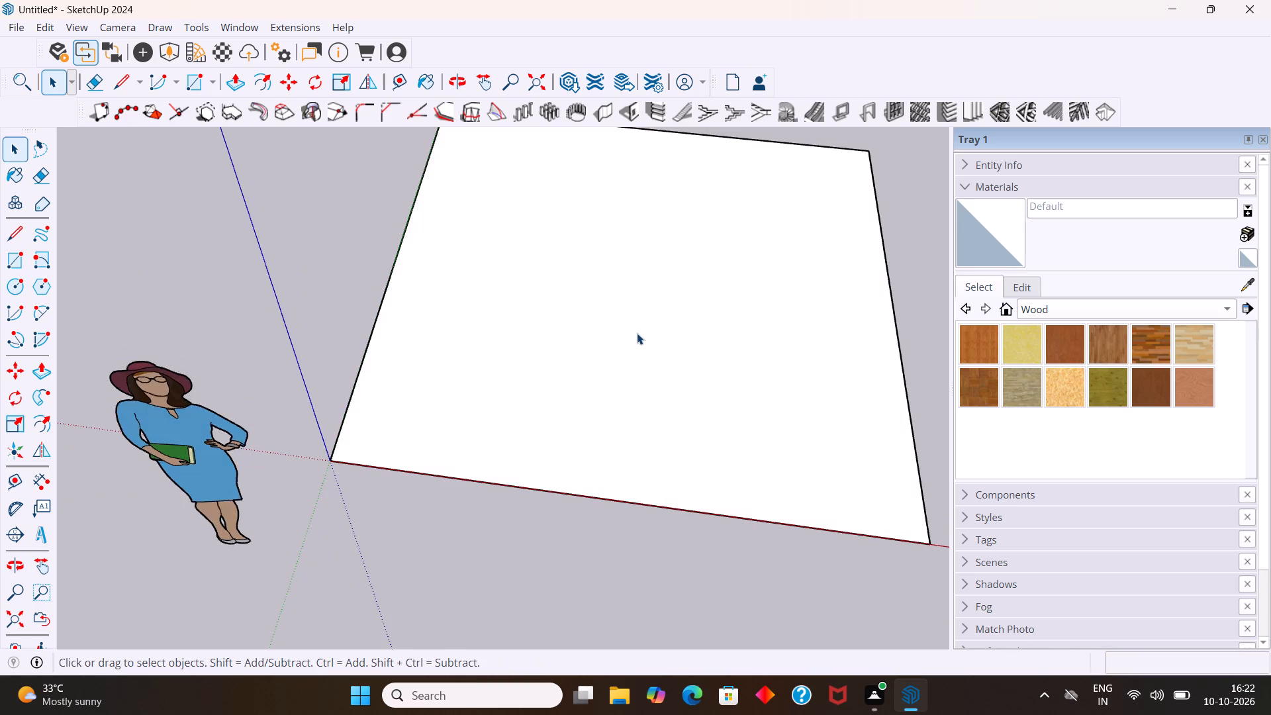
{"action": "scroll", "coordinate": [637, 333], "scroll_direction": "down", "scroll_amount": 6}
{"action": "scroll", "coordinate": [677, 173], "scroll_direction": "up", "scroll_amount": 5}
{"action": "left_click", "coordinate": [594, 374]}
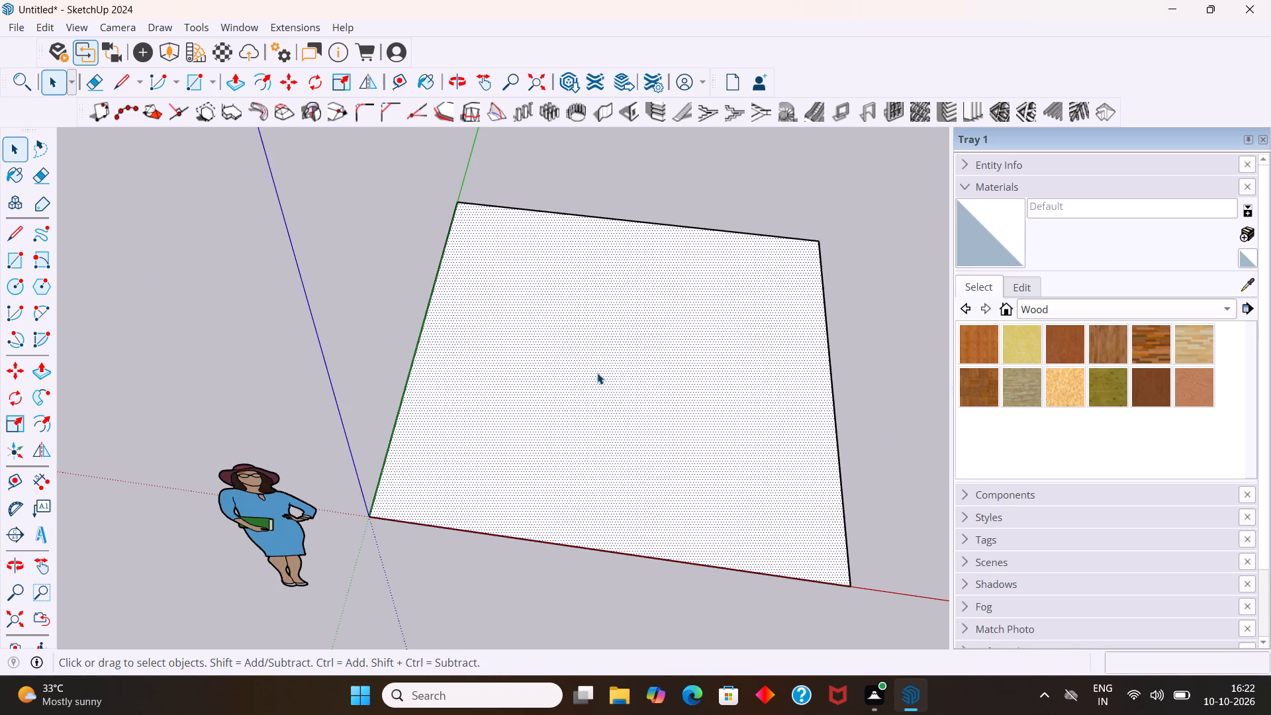
{"action": "key", "text": "f"}
{"action": "left_click_drag", "start_coordinate": [597, 373], "coordinate": [614, 377]}
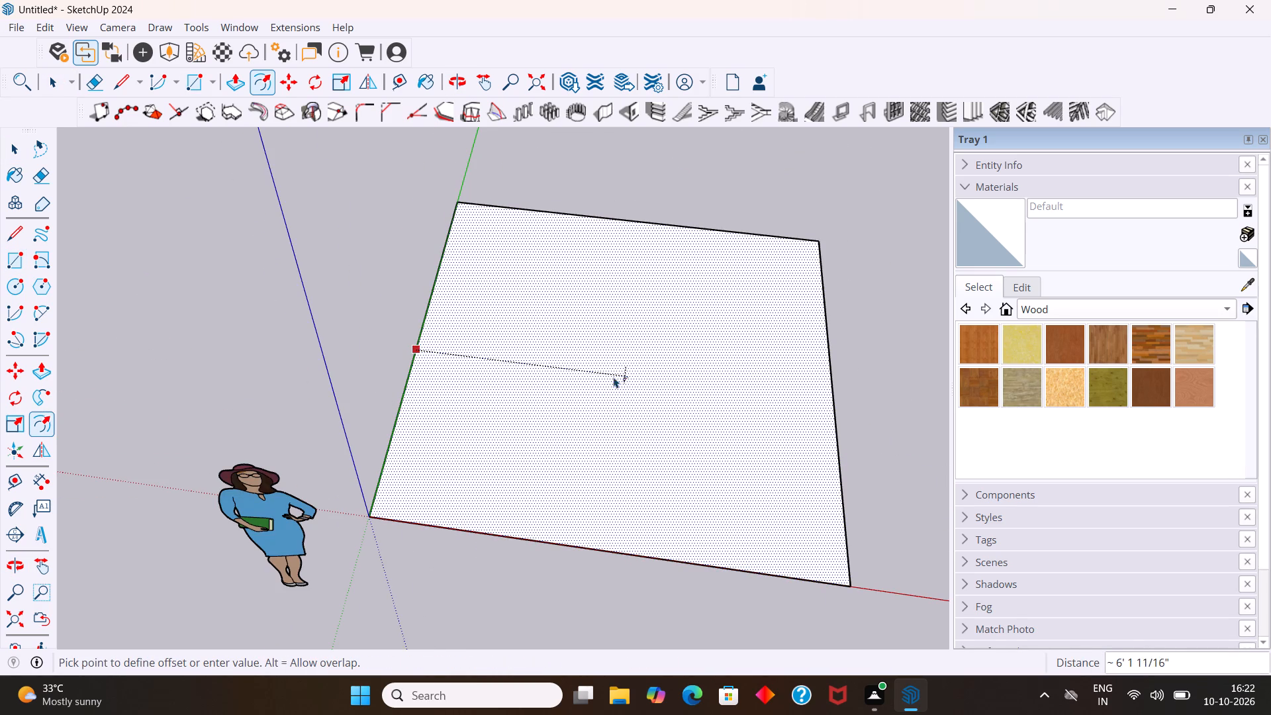
{"action": "left_click_drag", "start_coordinate": [614, 377], "coordinate": [560, 375]}
{"action": "key", "text": "9"}
{"action": "key", "text": "Return"}
{"action": "key", "text": "space"}
Push/Pull the border face between the two outlines up 10' to raise the room walls.
{"action": "scroll", "coordinate": [579, 314], "scroll_direction": "down", "scroll_amount": 5}
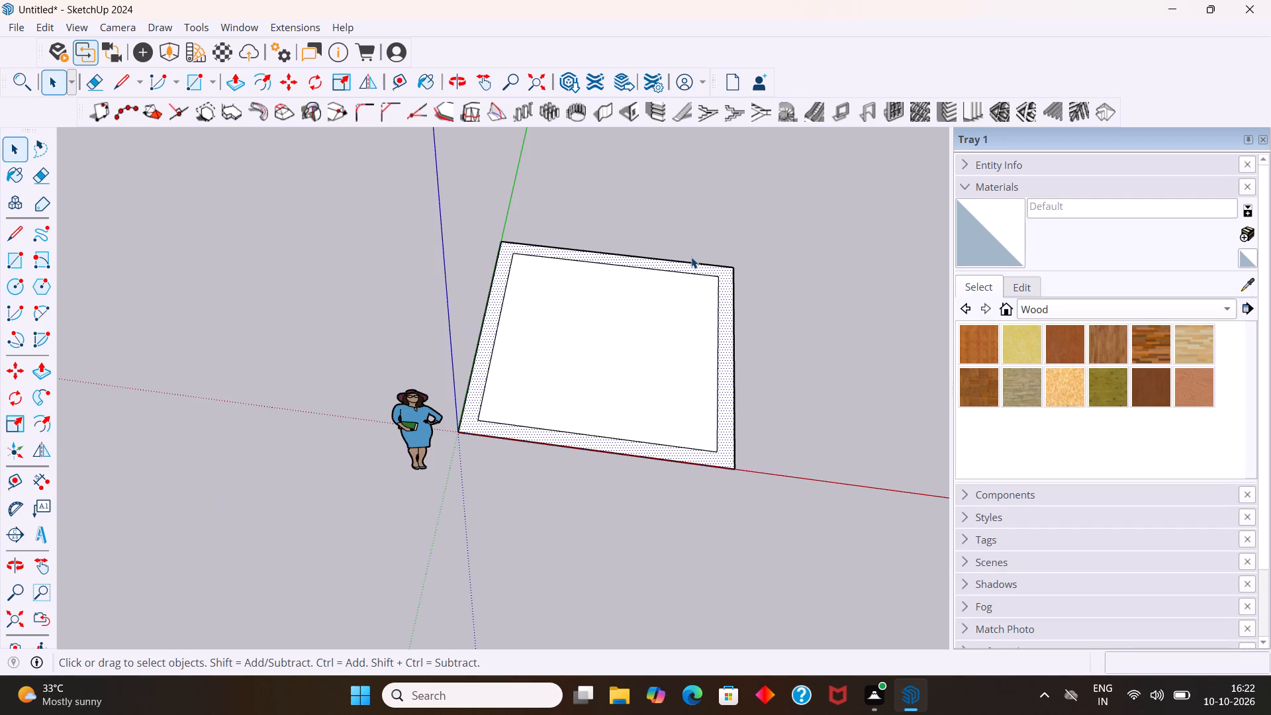
{"action": "key", "text": "p"}
{"action": "left_click_drag", "start_coordinate": [726, 270], "coordinate": [751, 224]}
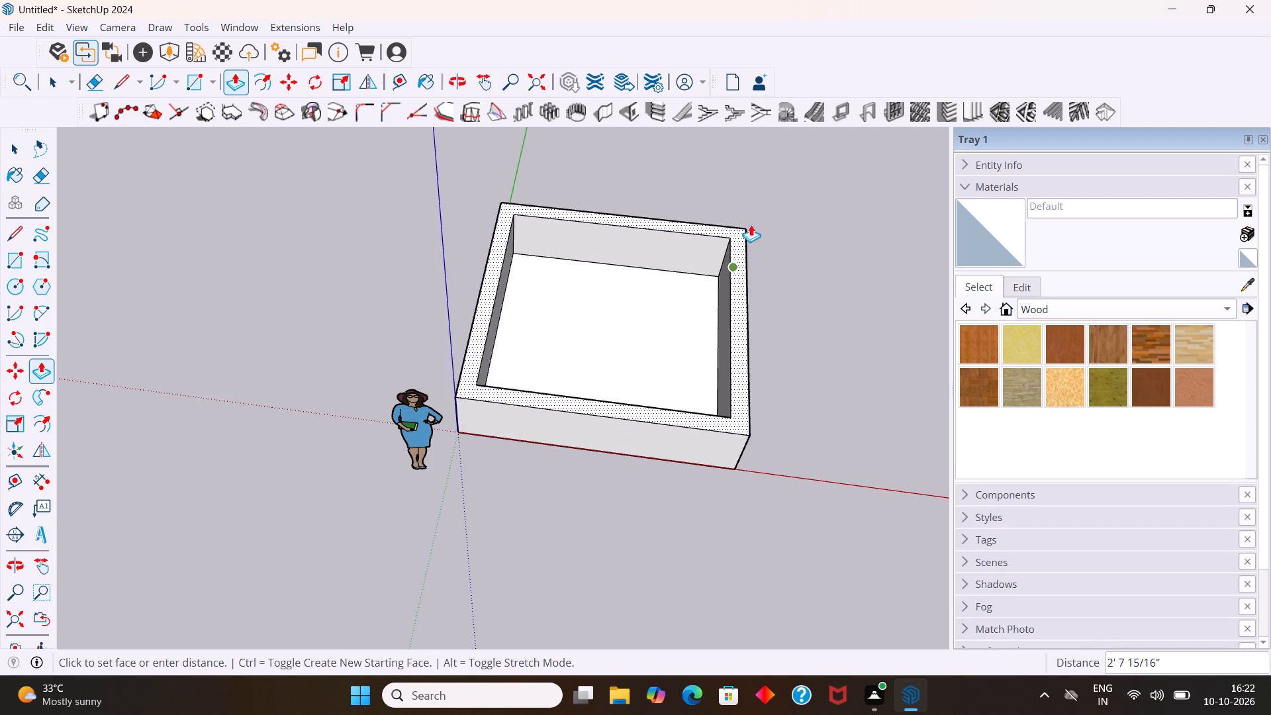
{"action": "left_click_drag", "start_coordinate": [751, 224], "coordinate": [751, 224]}
{"action": "type", "text": "10'"}
{"action": "key", "text": "Return"}
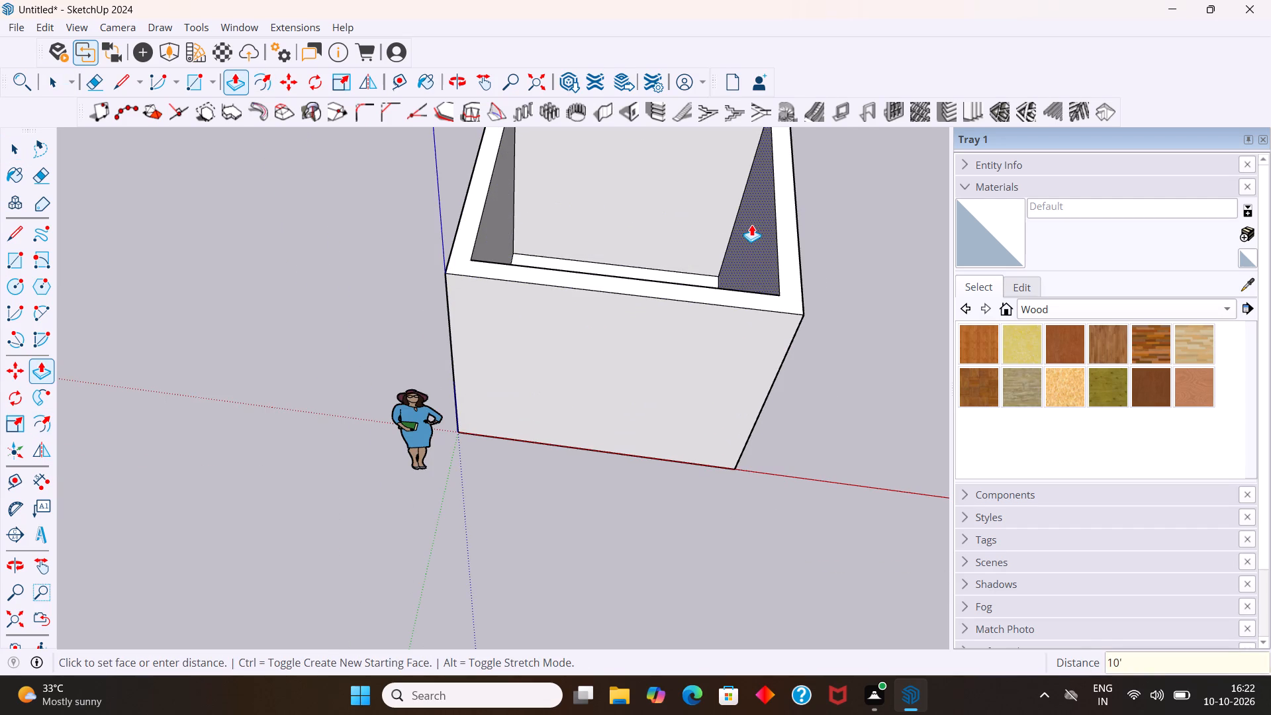
{"action": "left_click_drag", "start_coordinate": [751, 224], "coordinate": [751, 226]}
{"action": "key", "text": "space"}
Examine the open-topped room box from above and from several sides, including its interior walls and floor.
{"action": "scroll", "coordinate": [744, 232], "scroll_direction": "down", "scroll_amount": 12}
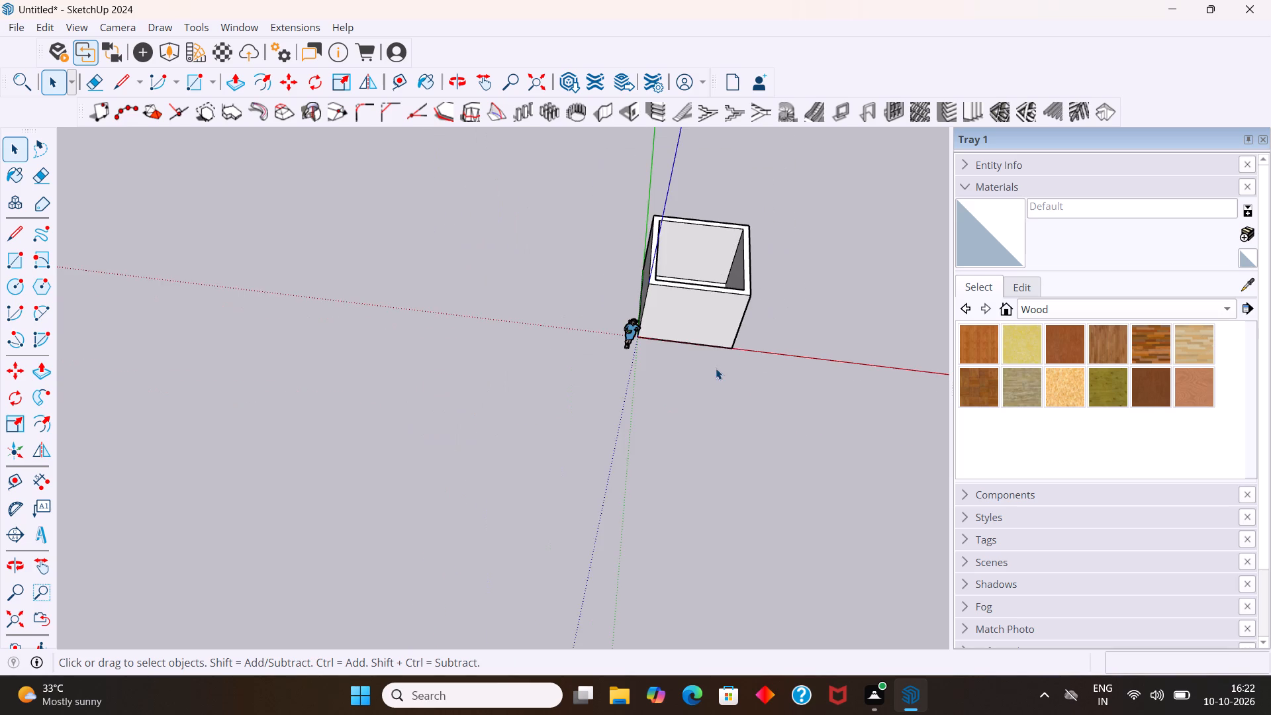
{"action": "middle_click_drag", "start_coordinate": [765, 481], "coordinate": [730, 251]}
{"action": "scroll", "coordinate": [765, 481], "scroll_direction": "down", "scroll_amount": 1}
{"action": "scroll", "coordinate": [700, 228], "scroll_direction": "up", "scroll_amount": 9}
{"action": "middle_click_drag", "start_coordinate": [720, 316], "coordinate": [756, 440]}
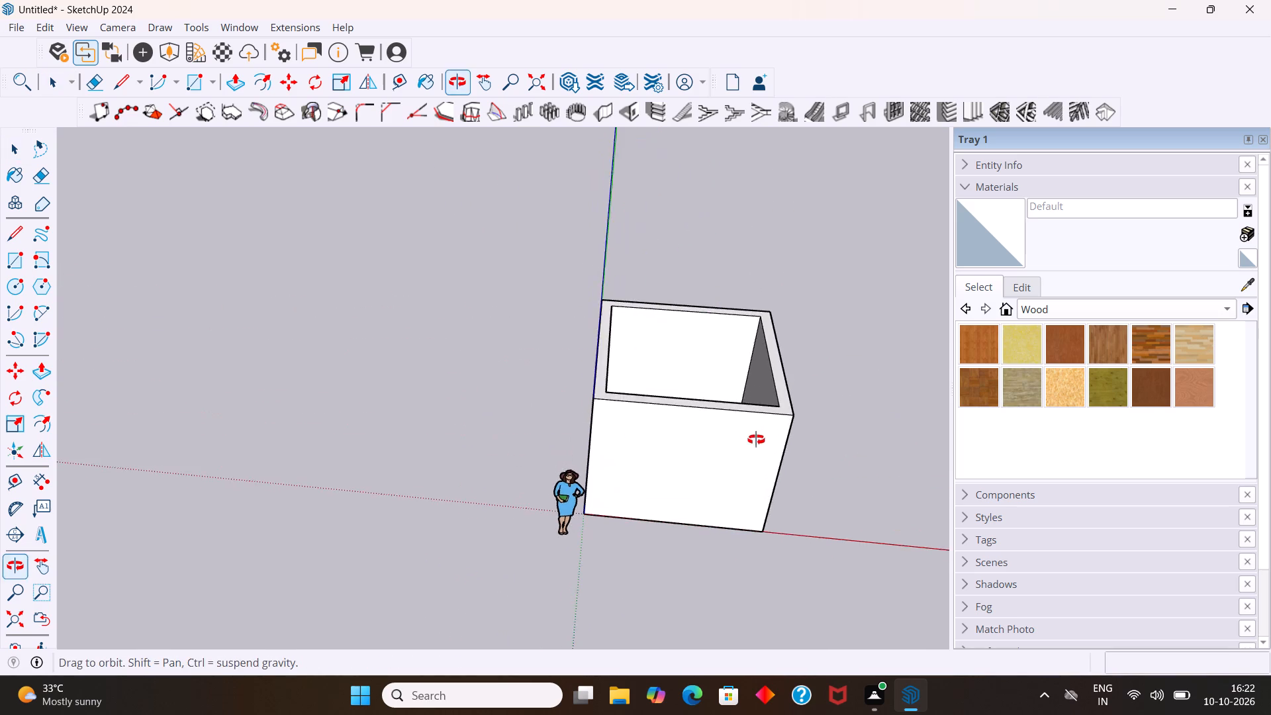
{"action": "middle_click_drag", "start_coordinate": [756, 440], "coordinate": [751, 431]}
{"action": "scroll", "coordinate": [701, 336], "scroll_direction": "up", "scroll_amount": 5}
{"action": "middle_click_drag", "start_coordinate": [698, 327], "coordinate": [740, 477]}
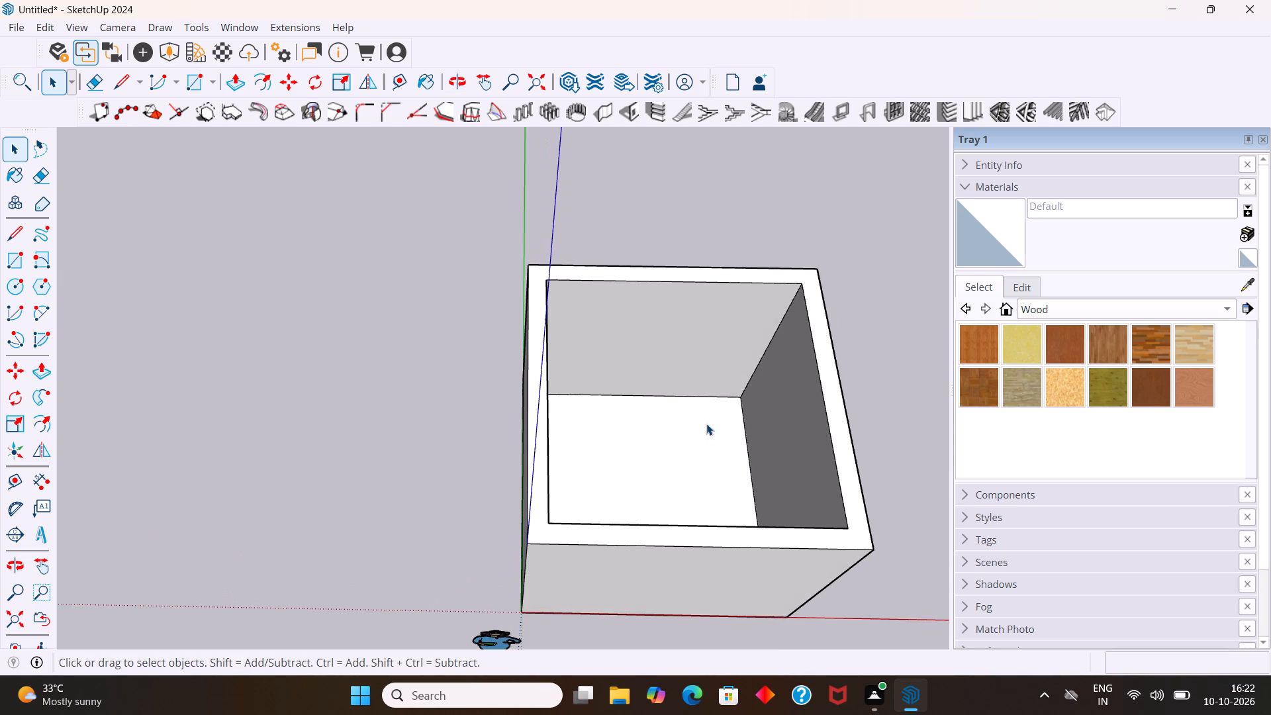
{"action": "scroll", "coordinate": [730, 403], "scroll_direction": "down", "scroll_amount": 2}
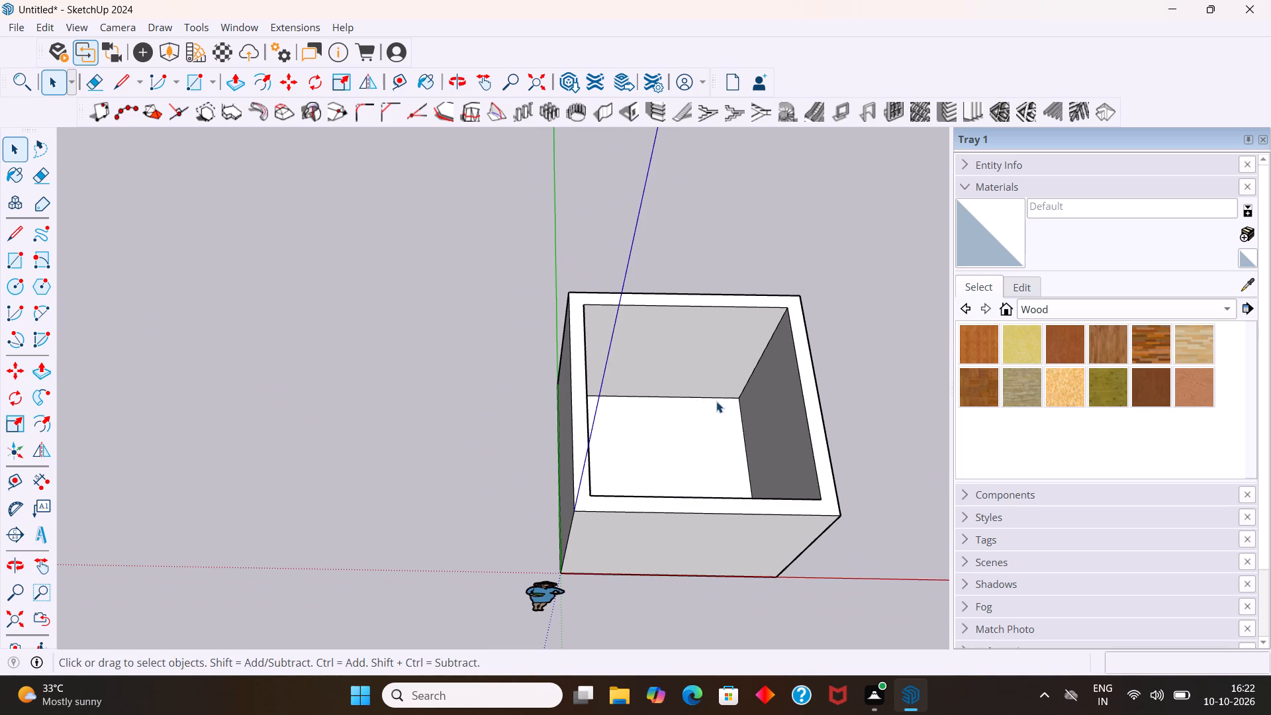
{"action": "scroll", "coordinate": [712, 395], "scroll_direction": "up", "scroll_amount": 2}
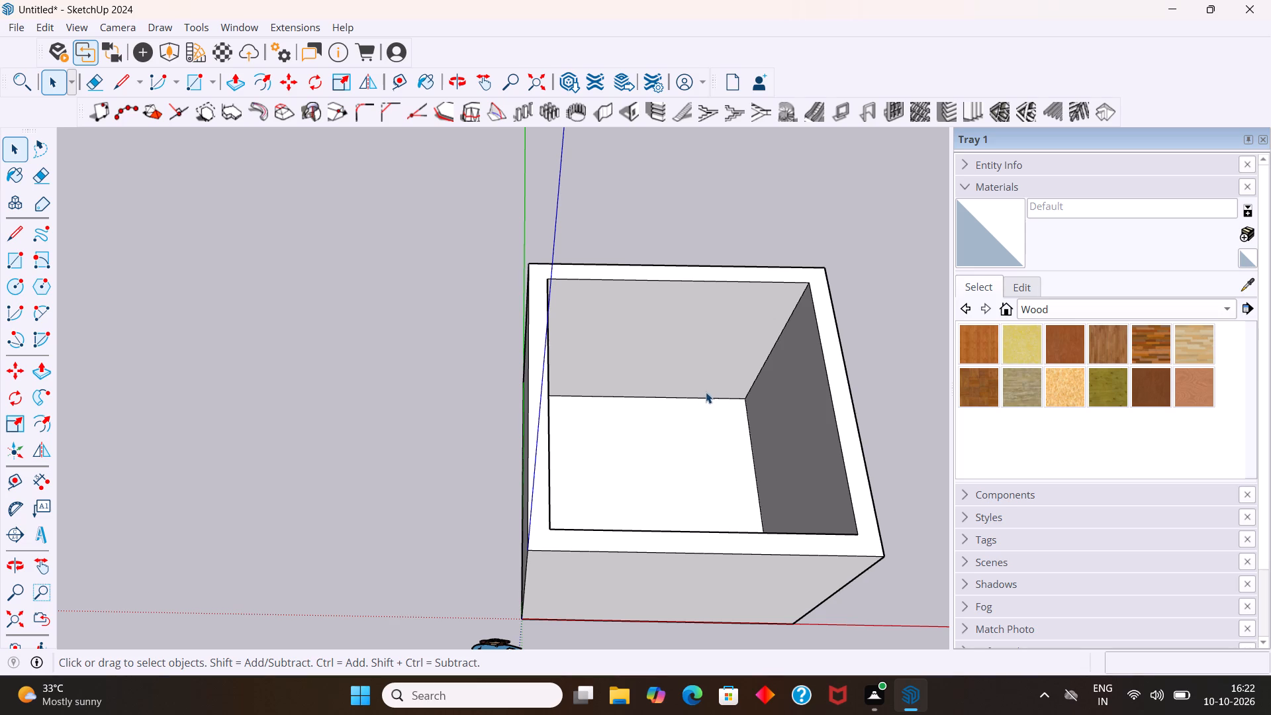
{"action": "middle_click_drag", "start_coordinate": [712, 457], "coordinate": [673, 366]}
{"action": "scroll", "coordinate": [673, 361], "scroll_direction": "down", "scroll_amount": 5}
{"action": "middle_click_drag", "start_coordinate": [680, 434], "coordinate": [365, 356]}
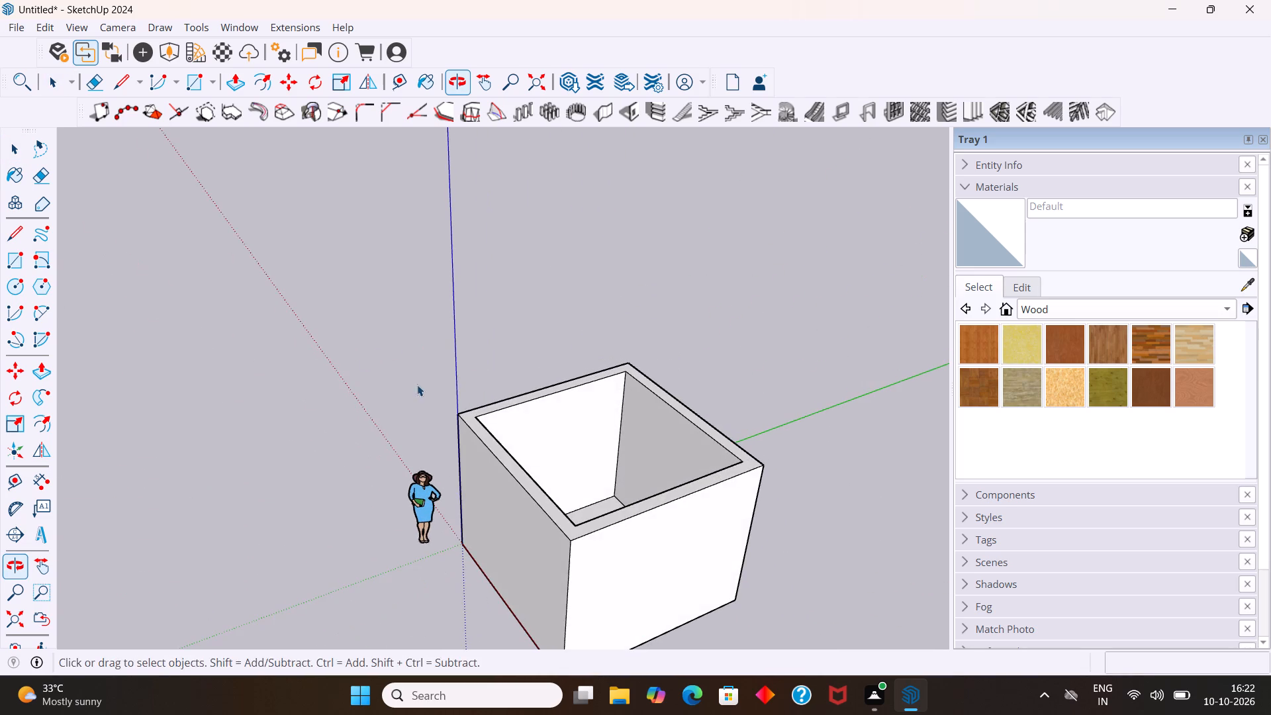
{"action": "middle_click_drag", "start_coordinate": [632, 456], "coordinate": [467, 497]}
{"action": "scroll", "coordinate": [546, 502], "scroll_direction": "up", "scroll_amount": 2}
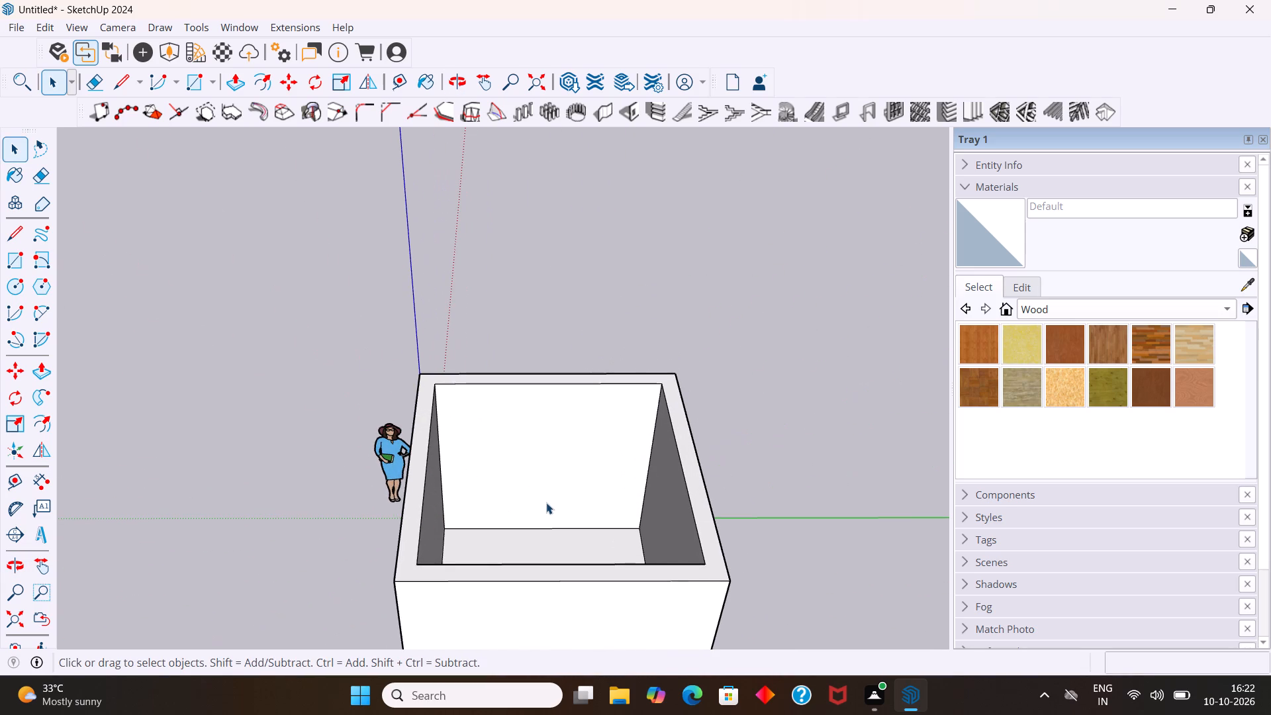
{"action": "scroll", "coordinate": [549, 492], "scroll_direction": "up", "scroll_amount": 3}
{"action": "middle_click_drag", "start_coordinate": [573, 502], "coordinate": [593, 530]}
{"action": "scroll", "coordinate": [593, 530], "scroll_direction": "up", "scroll_amount": 1}
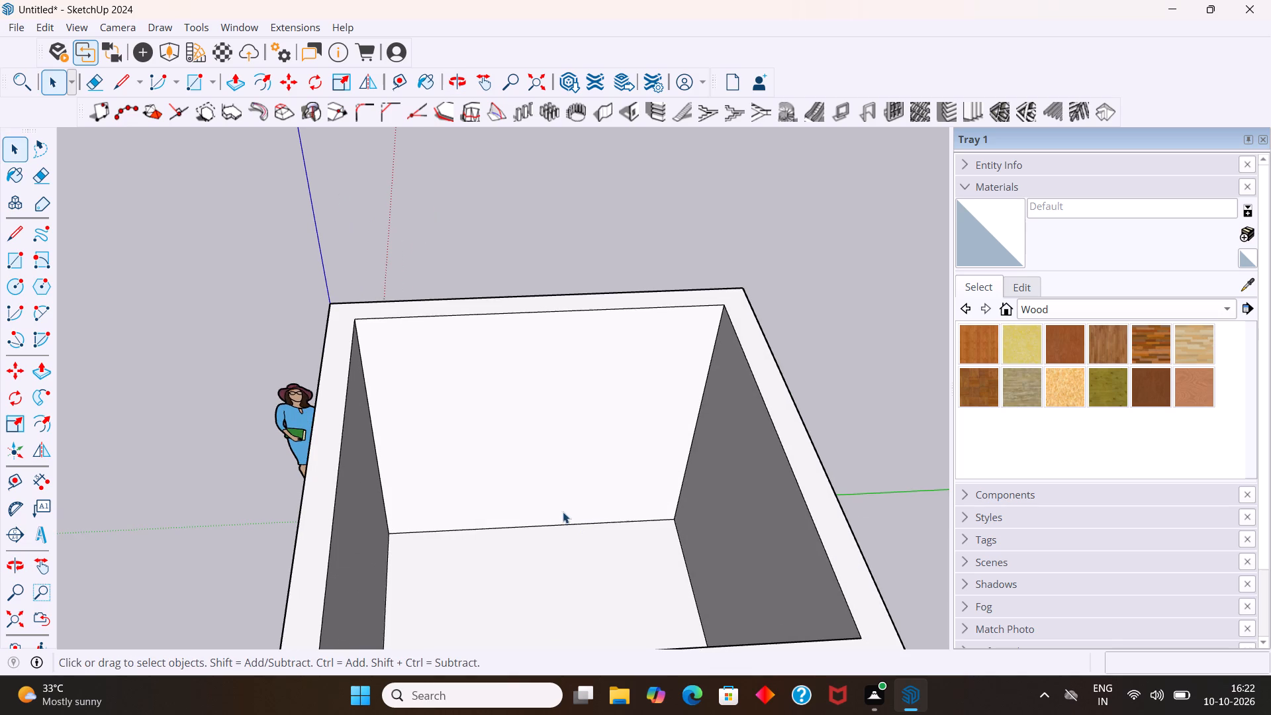
{"action": "middle_click_drag", "start_coordinate": [583, 424], "coordinate": [743, 466]}
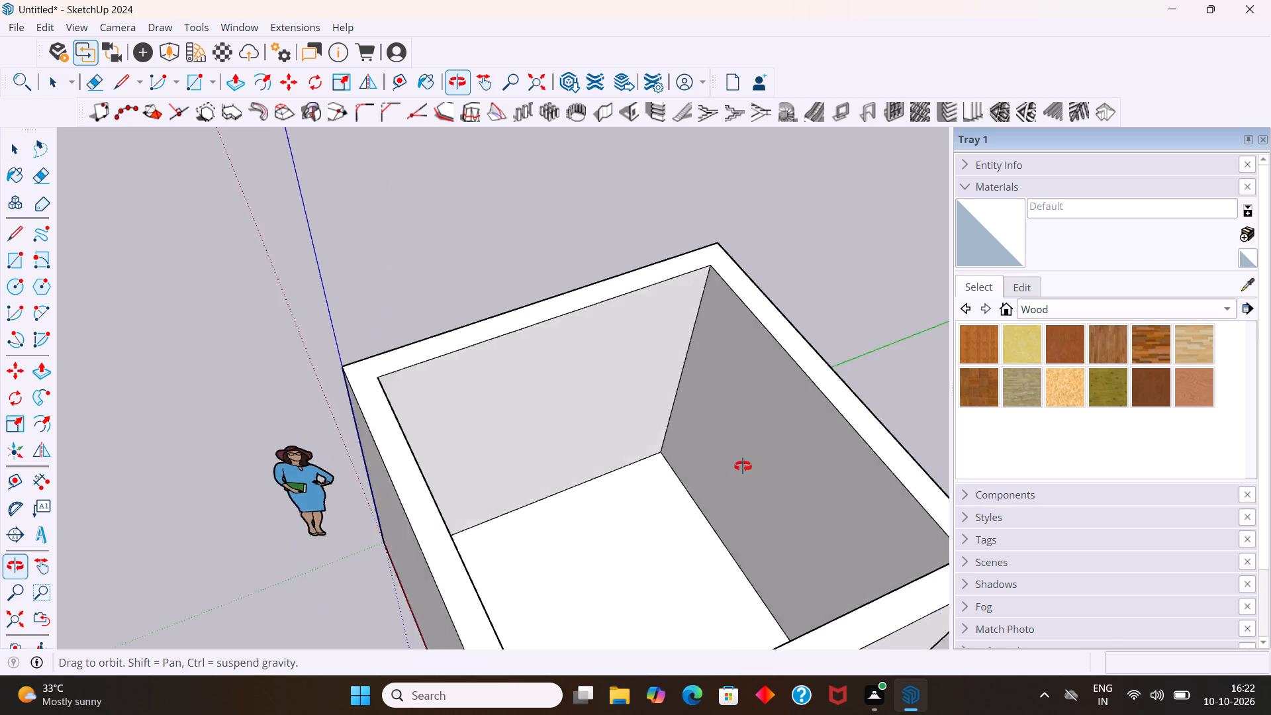
{"action": "middle_click_drag", "start_coordinate": [743, 466], "coordinate": [755, 460]}
{"action": "scroll", "coordinate": [732, 442], "scroll_direction": "down", "scroll_amount": 5}
{"action": "scroll", "coordinate": [628, 442], "scroll_direction": "down", "scroll_amount": 4}
Place a horizontal guide 18" below the top edge on the outer face of the wall along the green axis.
{"action": "middle_click_drag", "start_coordinate": [514, 450], "coordinate": [1006, 445]}
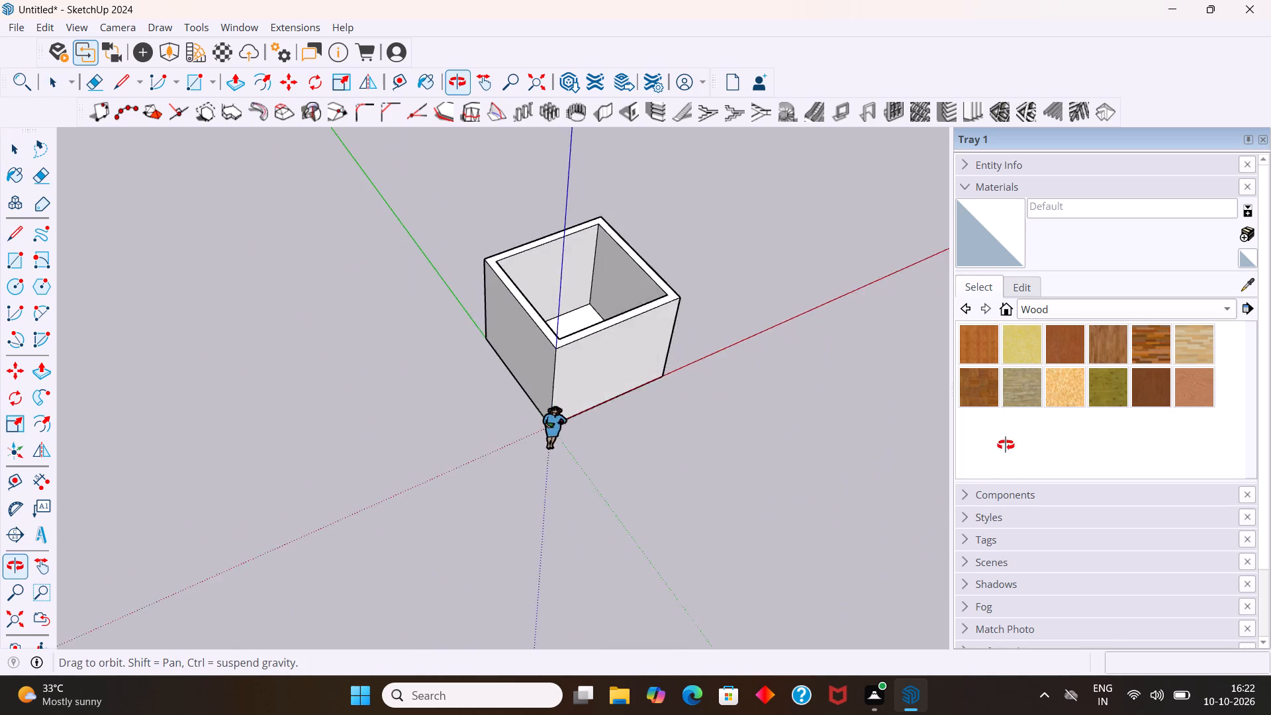
{"action": "middle_click_drag", "start_coordinate": [1006, 445], "coordinate": [986, 432]}
{"action": "scroll", "coordinate": [522, 375], "scroll_direction": "up", "scroll_amount": 3}
{"action": "middle_click_drag", "start_coordinate": [520, 373], "coordinate": [812, 334]}
{"action": "middle_click_drag", "start_coordinate": [553, 305], "coordinate": [544, 289]}
{"action": "scroll", "coordinate": [553, 305], "scroll_direction": "up", "scroll_amount": 5}
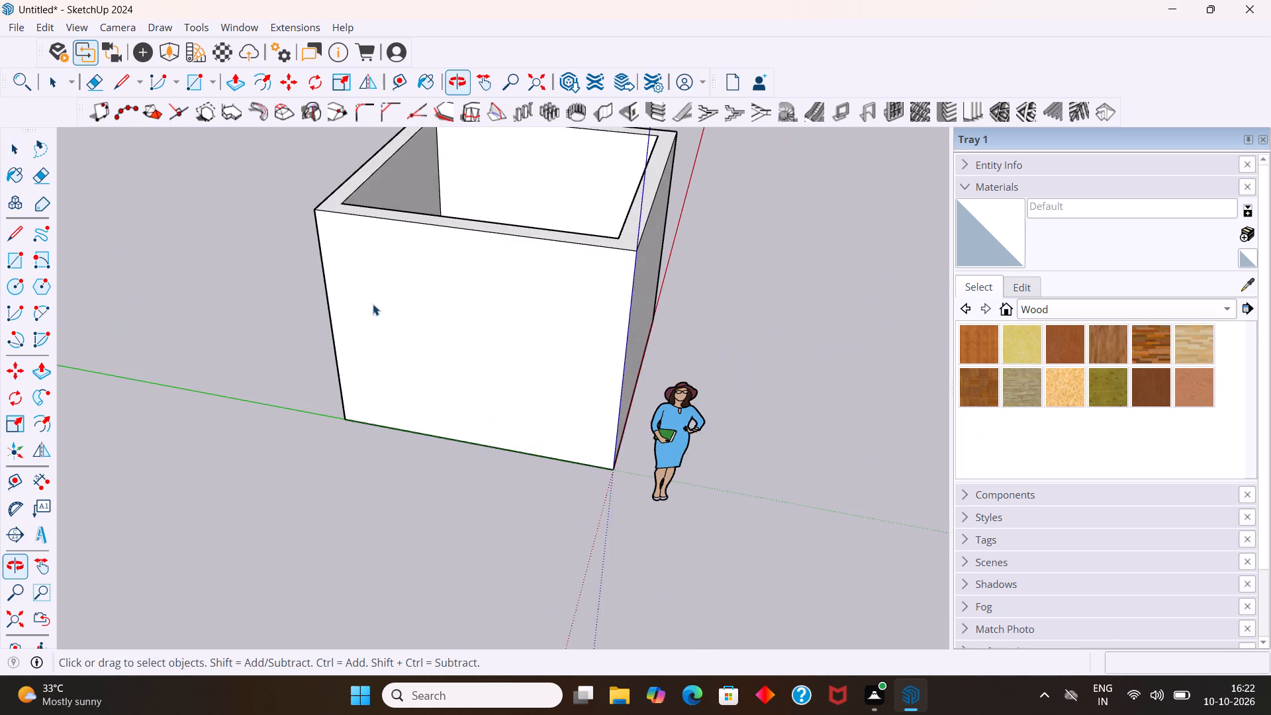
{"action": "middle_click_drag", "start_coordinate": [365, 312], "coordinate": [510, 265]}
{"action": "key", "text": "t"}
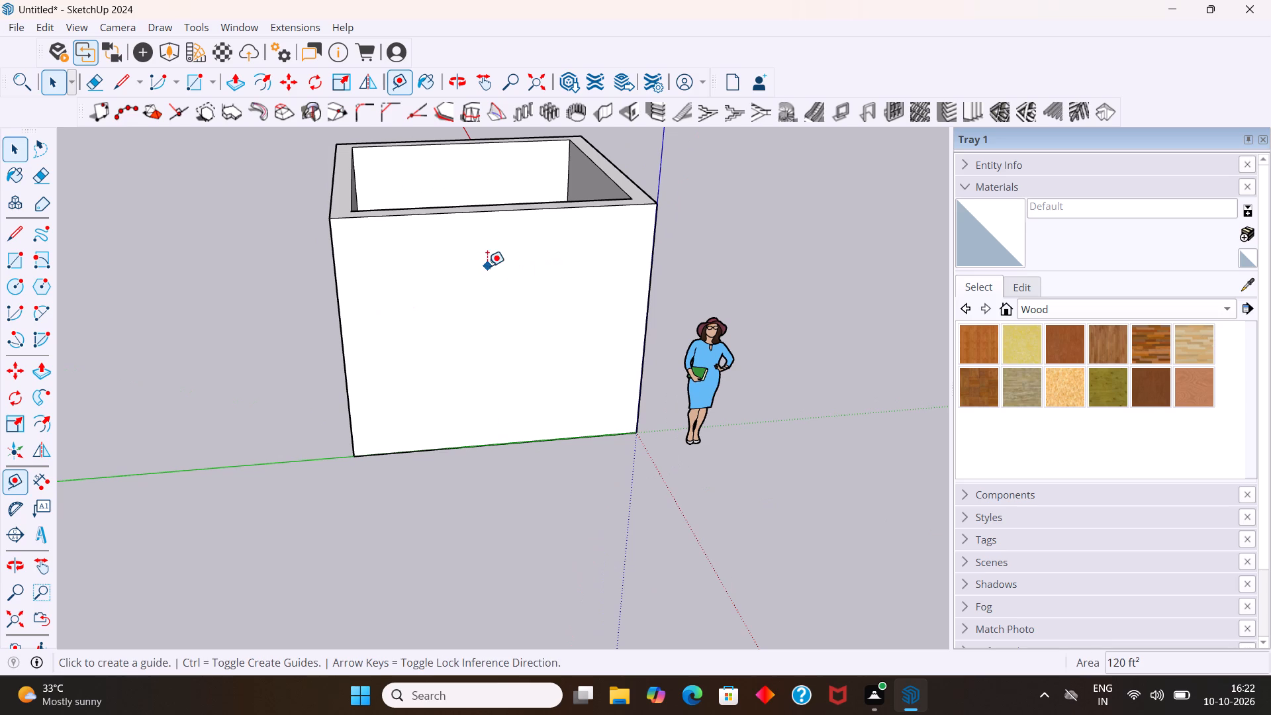
{"action": "left_click", "coordinate": [490, 212]}
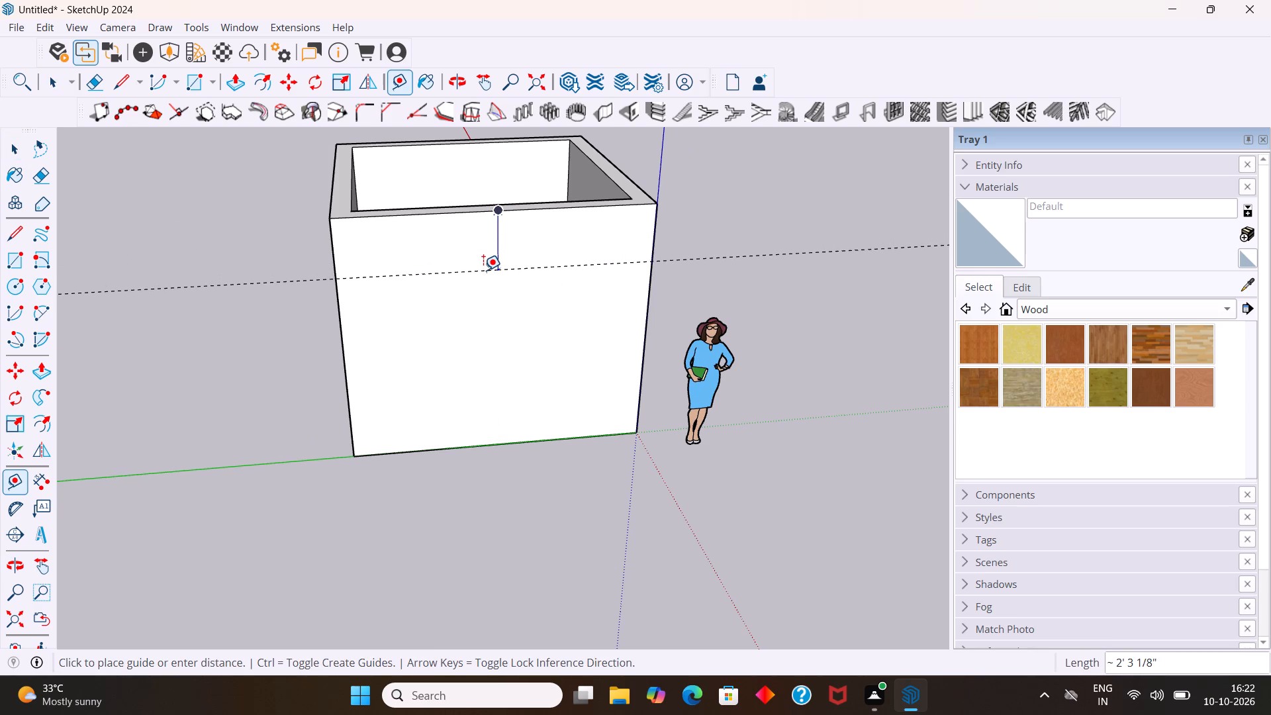
{"action": "key", "text": "1"}
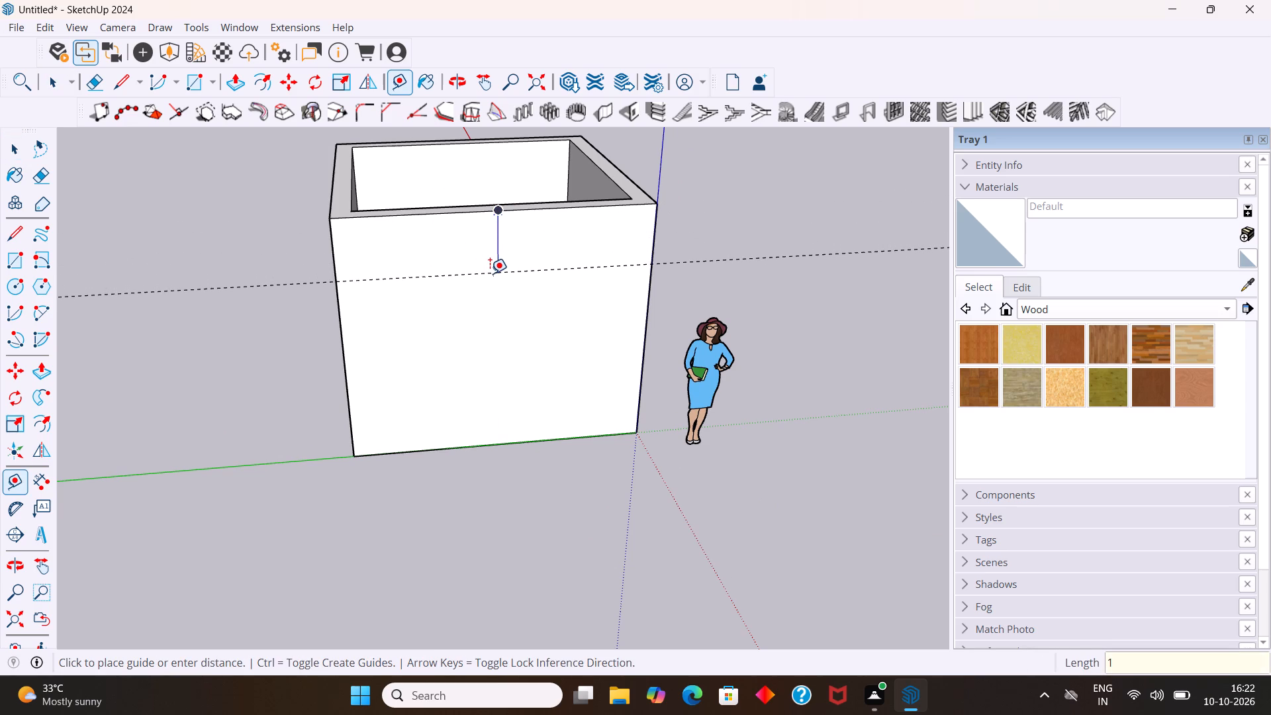
{"action": "key", "text": "6"}
{"action": "key", "text": "BackSpace"}
{"action": "key", "text": "8"}
{"action": "key", "text": "Return"}
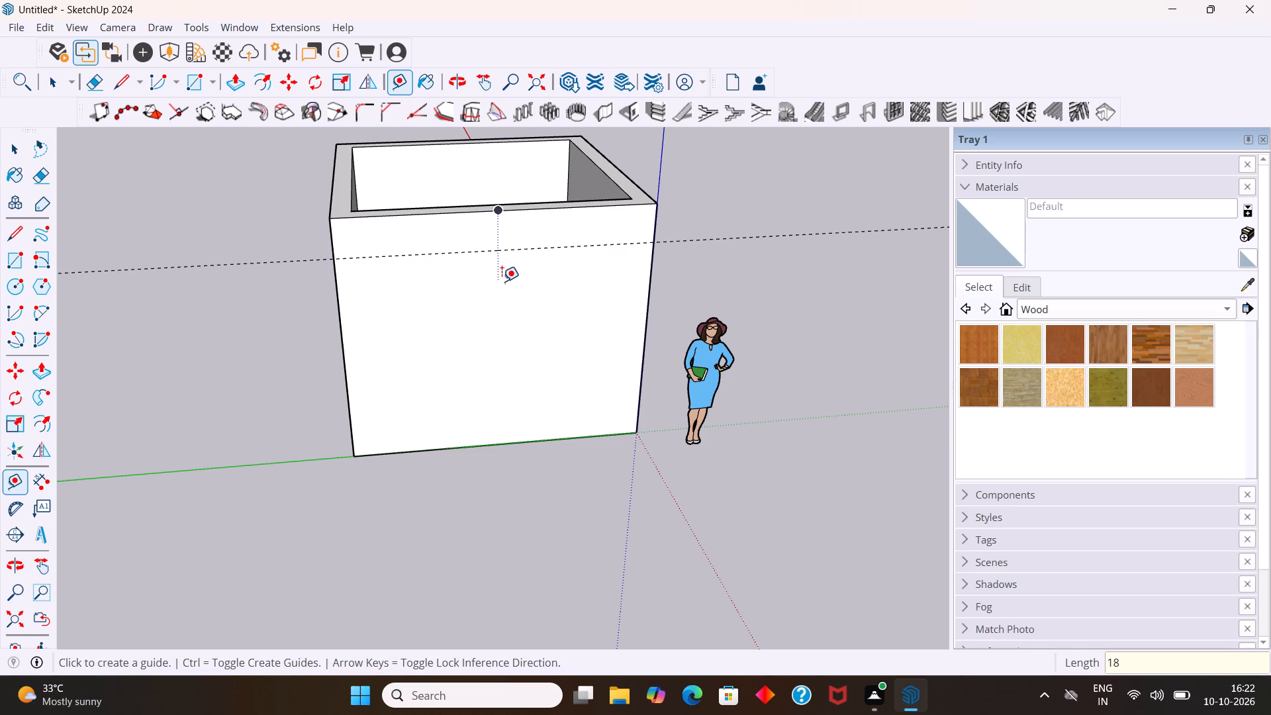
{"action": "key", "text": "space"}
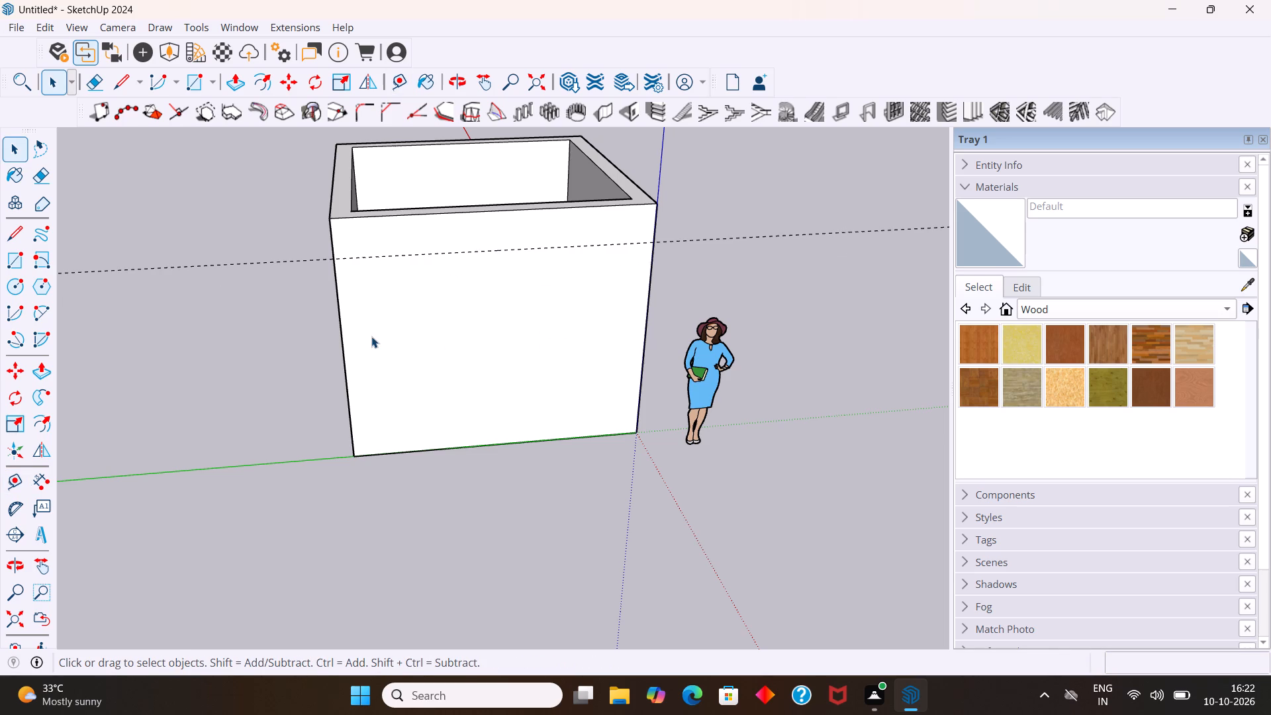
Place two vertical guides on the wall's outer face, each 2' in from one of its side edges.
{"action": "key", "text": "t"}
{"action": "left_click", "coordinate": [344, 340]}
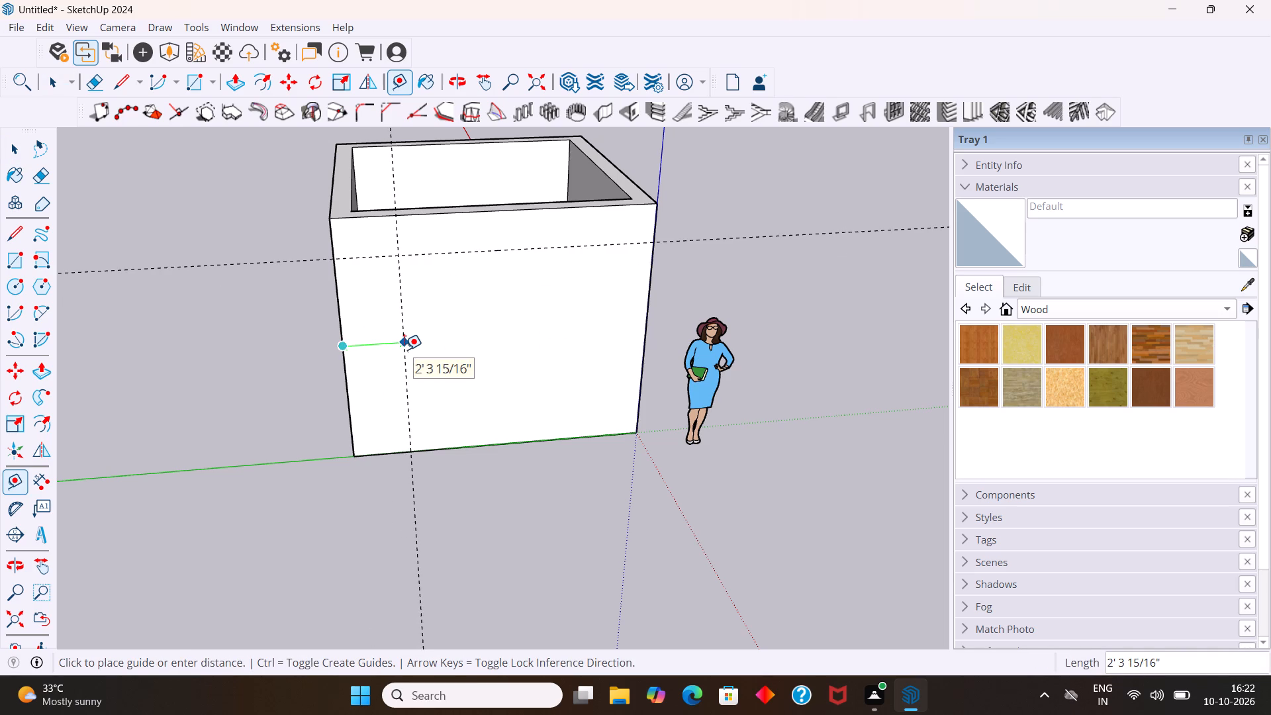
{"action": "type", "text": "2'"}
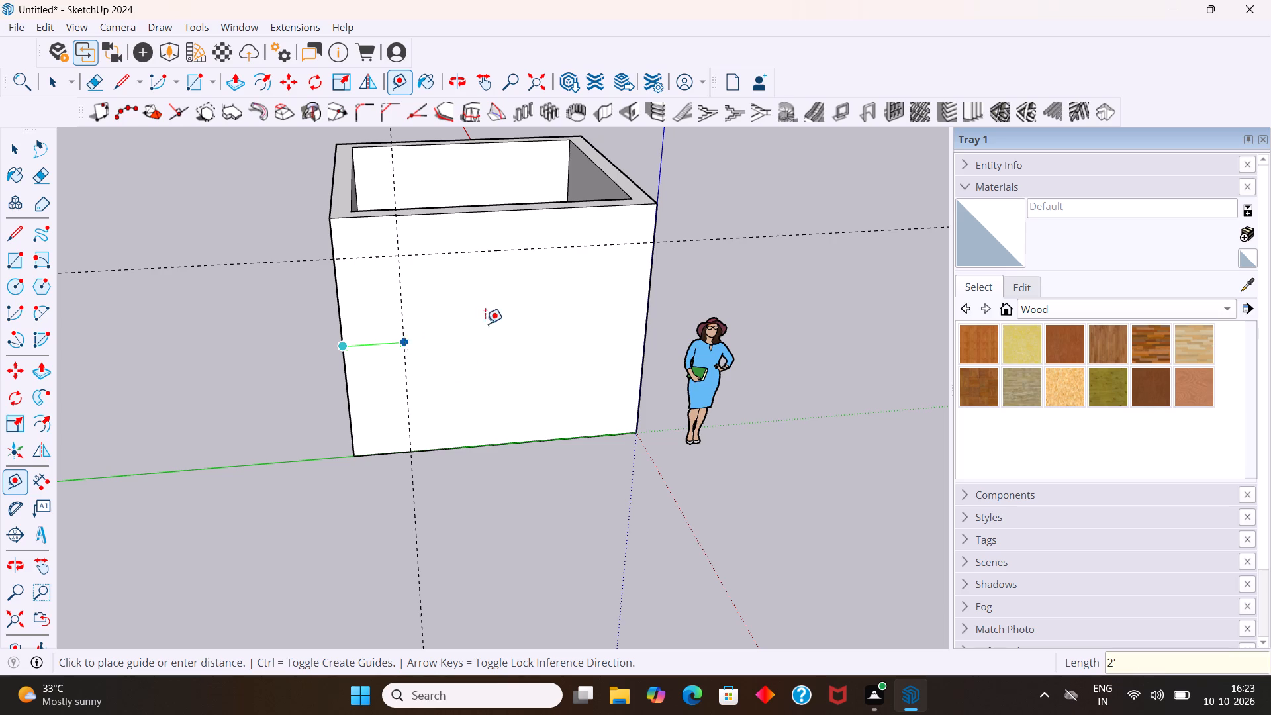
{"action": "key", "text": "Return"}
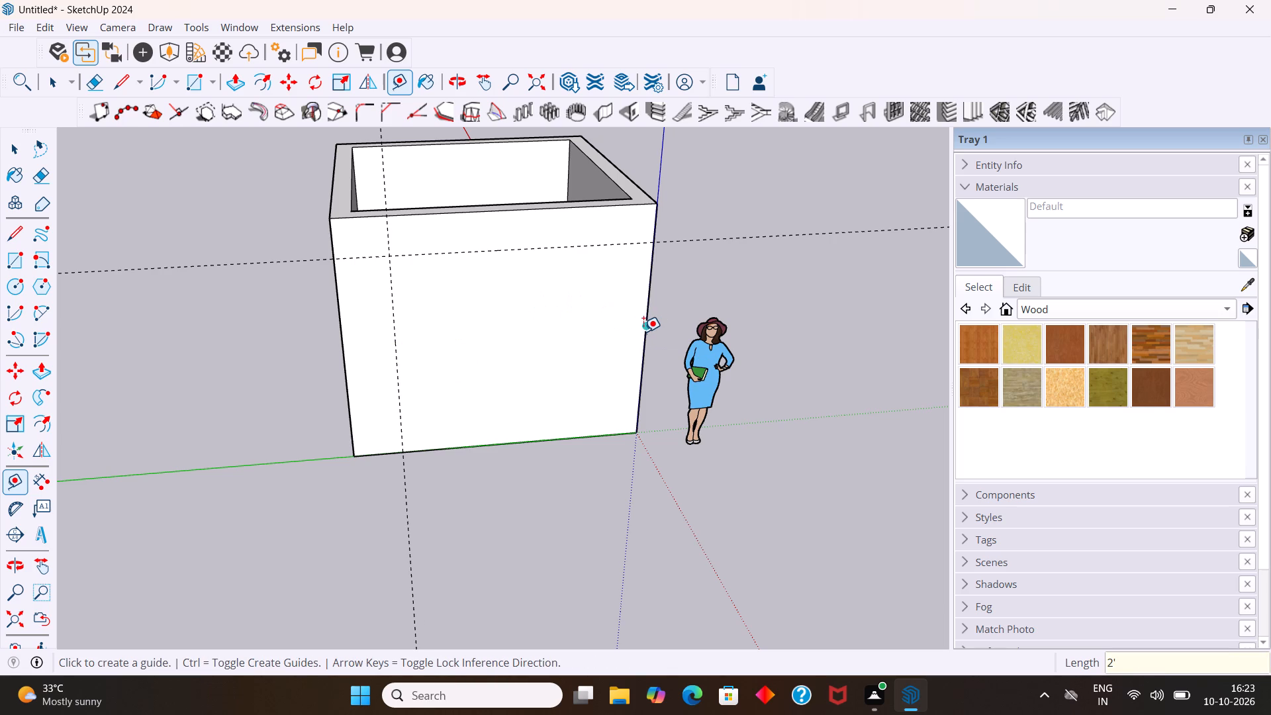
{"action": "left_click", "coordinate": [643, 332]}
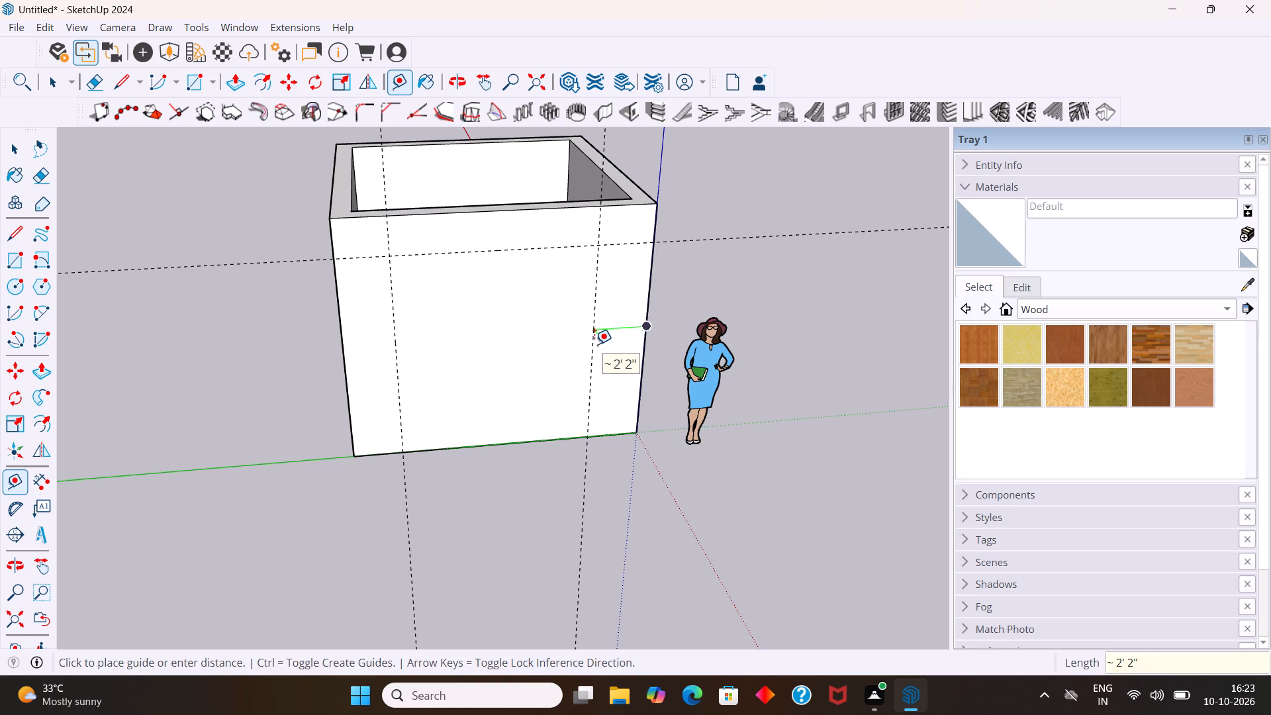
{"action": "key", "text": "2"}
{"action": "key", "text": "apostrophe"}
{"action": "key", "text": "Return"}
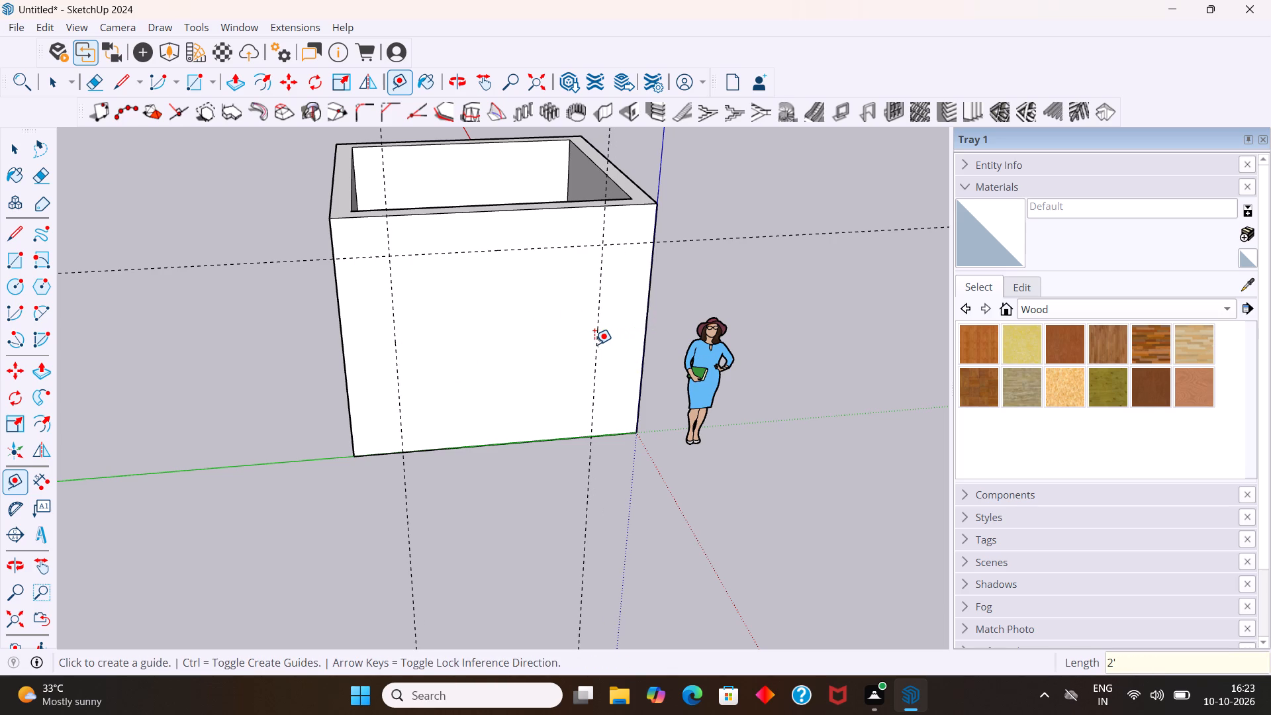
{"action": "key", "text": "space"}
Draw an 8' by 8' 6" rectangle on the outer wall face between the guides, reaching down to the wall's base.
{"action": "middle_click_drag", "start_coordinate": [663, 379], "coordinate": [295, 391]}
{"action": "scroll", "coordinate": [308, 376], "scroll_direction": "down", "scroll_amount": 5}
{"action": "middle_click_drag", "start_coordinate": [344, 365], "coordinate": [548, 438]}
{"action": "scroll", "coordinate": [423, 356], "scroll_direction": "up", "scroll_amount": 2}
{"action": "key", "text": "r"}
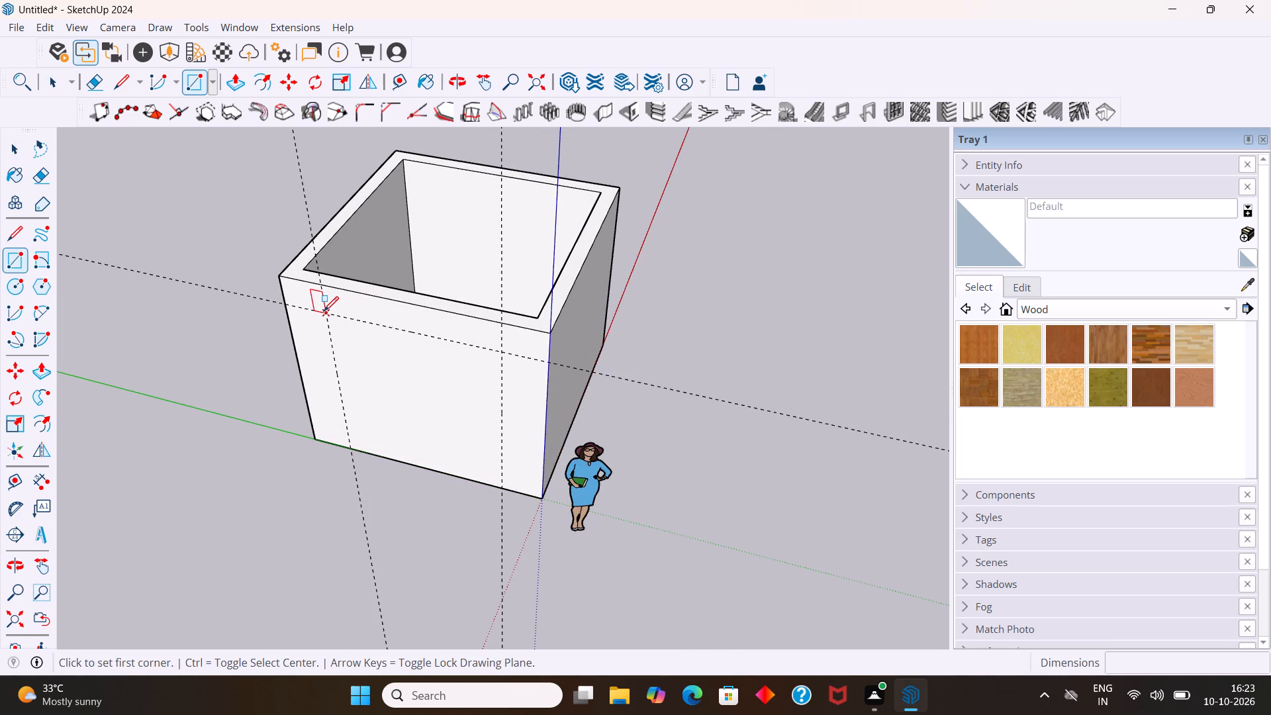
{"action": "left_click", "coordinate": [324, 311]}
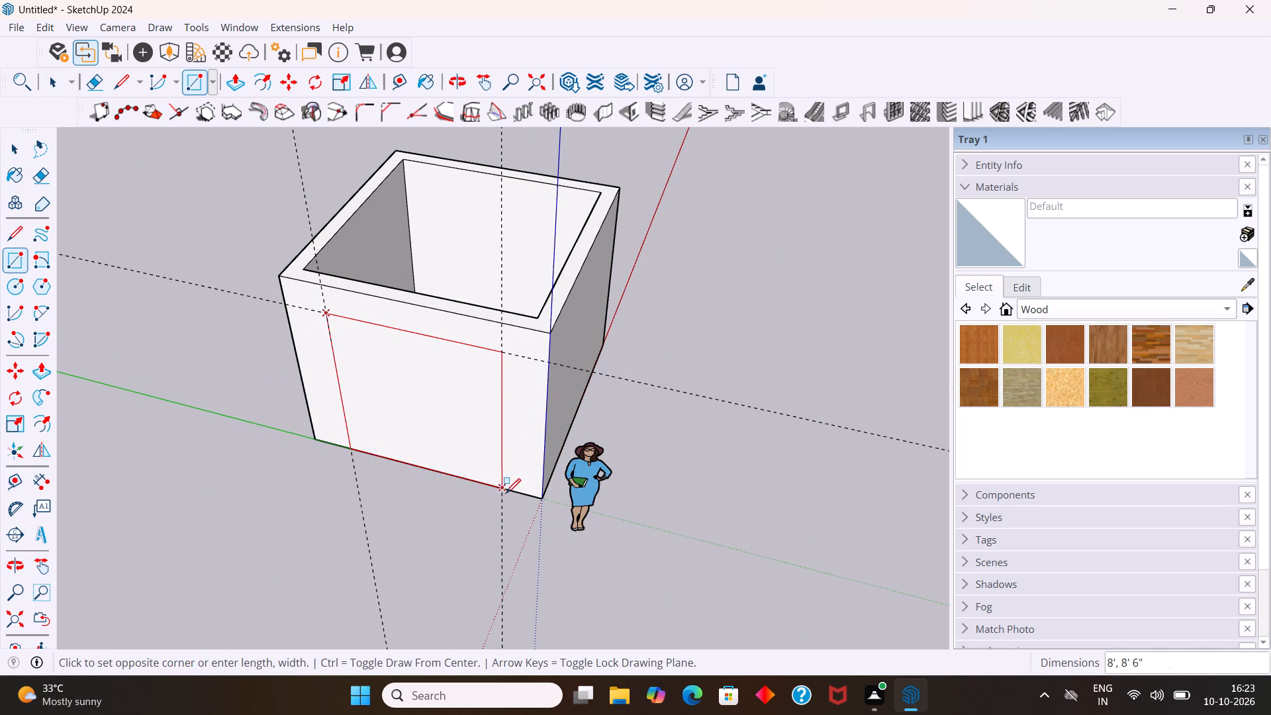
{"action": "left_click", "coordinate": [498, 485]}
{"action": "key", "text": "space"}
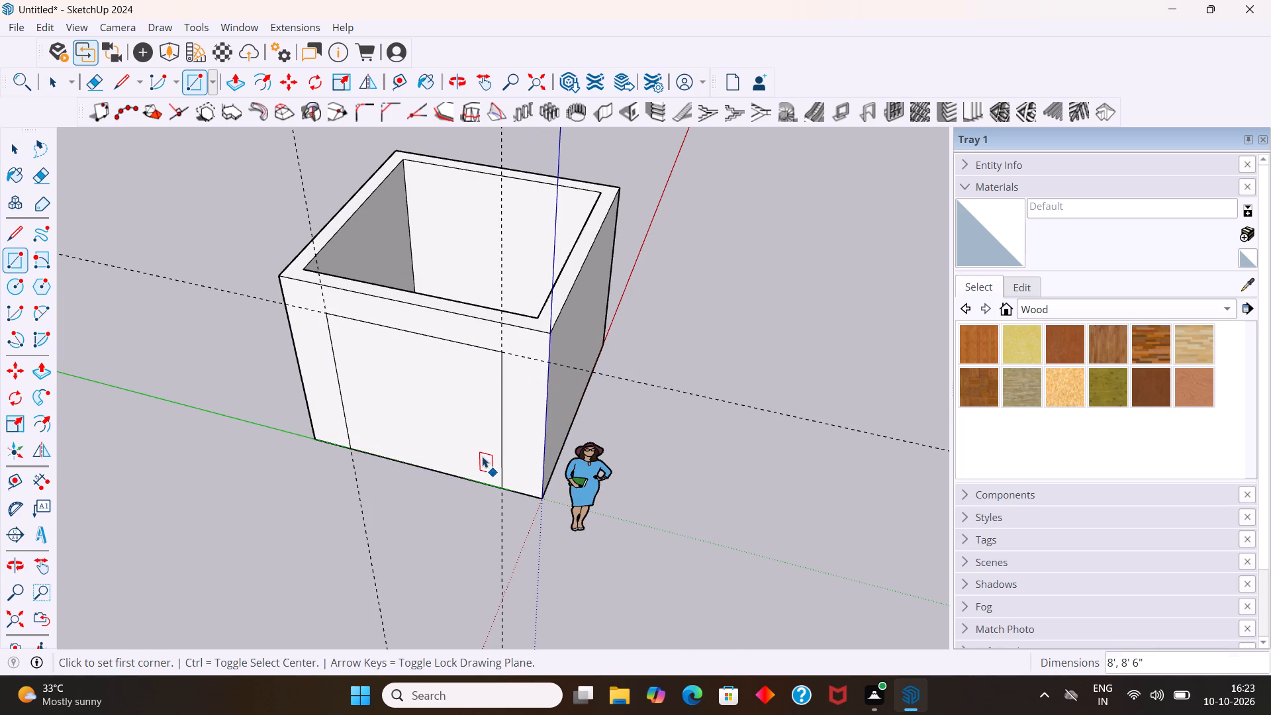
Push/Pull the rectangle 9" through the wall to cut the opening.
{"action": "left_click", "coordinate": [452, 367]}
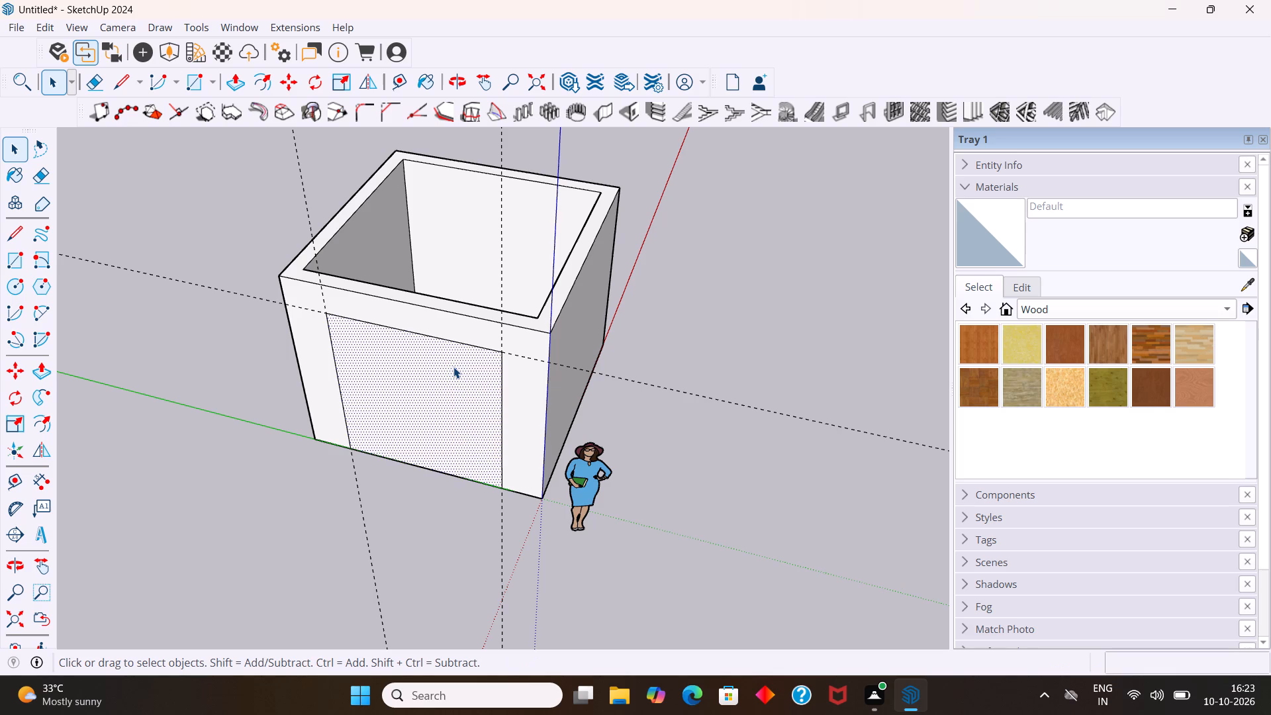
{"action": "key", "text": "p"}
{"action": "left_click_drag", "start_coordinate": [453, 367], "coordinate": [476, 303]}
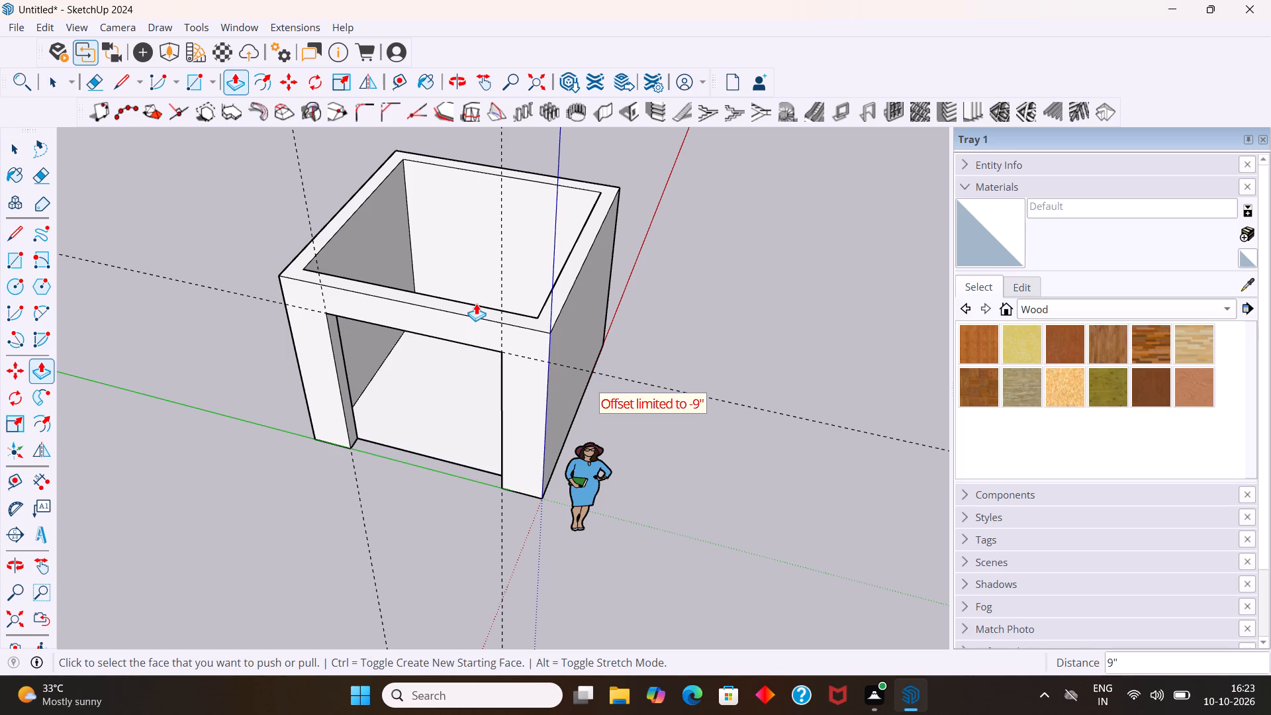
{"action": "key", "text": "space"}
Examine the wall opening from outside and inside the room, including the inner wall faces and floor.
{"action": "middle_click_drag", "start_coordinate": [717, 468], "coordinate": [415, 316]}
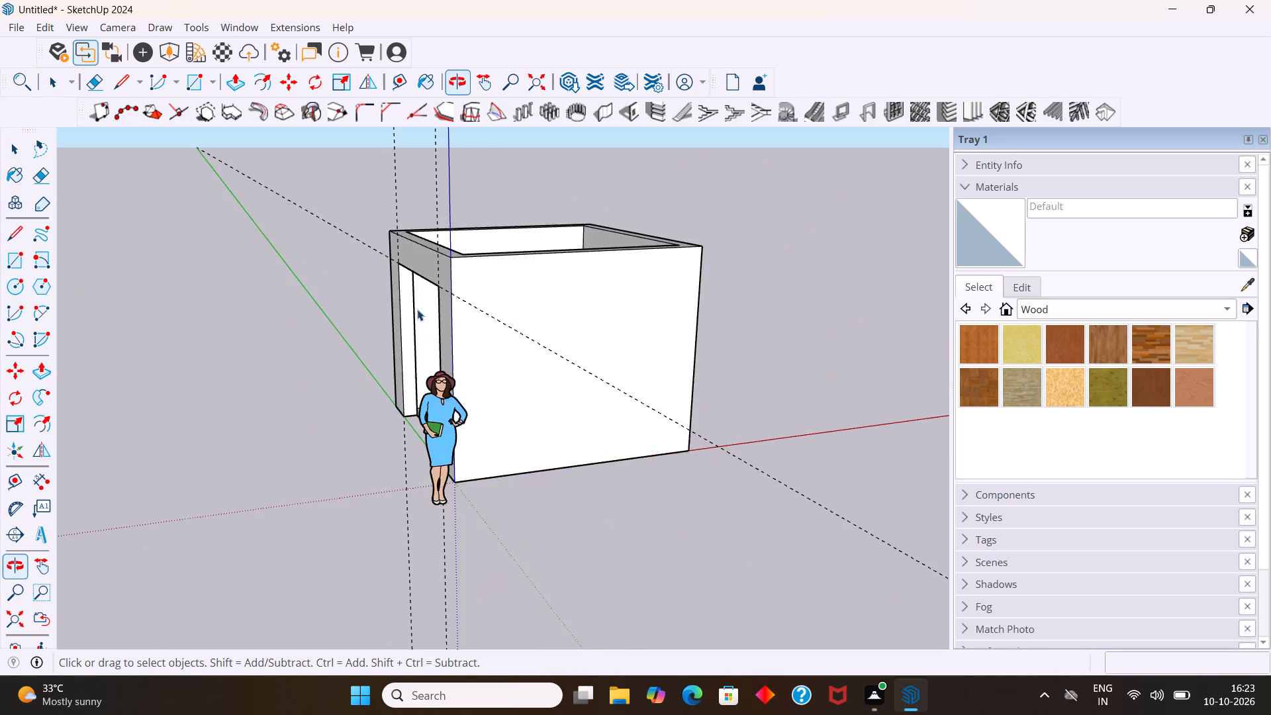
{"action": "scroll", "coordinate": [418, 309], "scroll_direction": "down", "scroll_amount": 5}
{"action": "middle_click_drag", "start_coordinate": [585, 437], "coordinate": [194, 326]}
{"action": "middle_click_drag", "start_coordinate": [726, 422], "coordinate": [378, 473]}
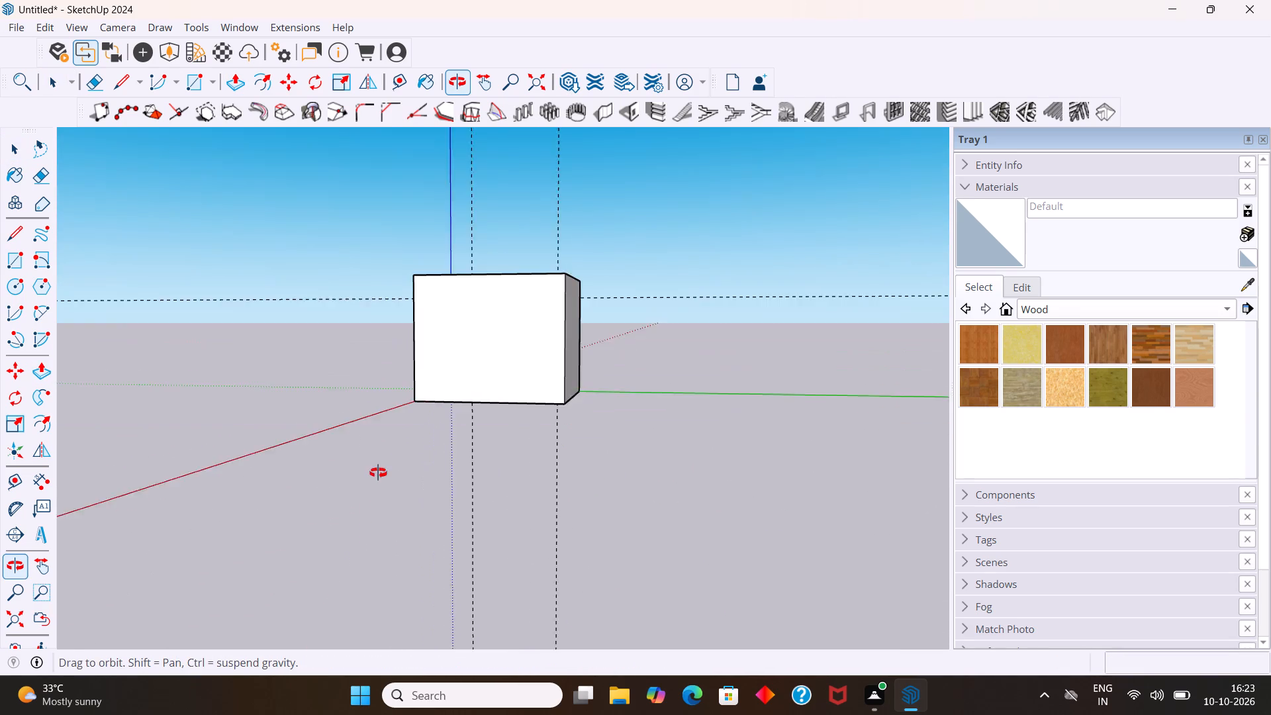
{"action": "middle_click_drag", "start_coordinate": [378, 473], "coordinate": [319, 493]}
{"action": "scroll", "coordinate": [530, 436], "scroll_direction": "down", "scroll_amount": 10}
{"action": "middle_click_drag", "start_coordinate": [654, 432], "coordinate": [240, 374]}
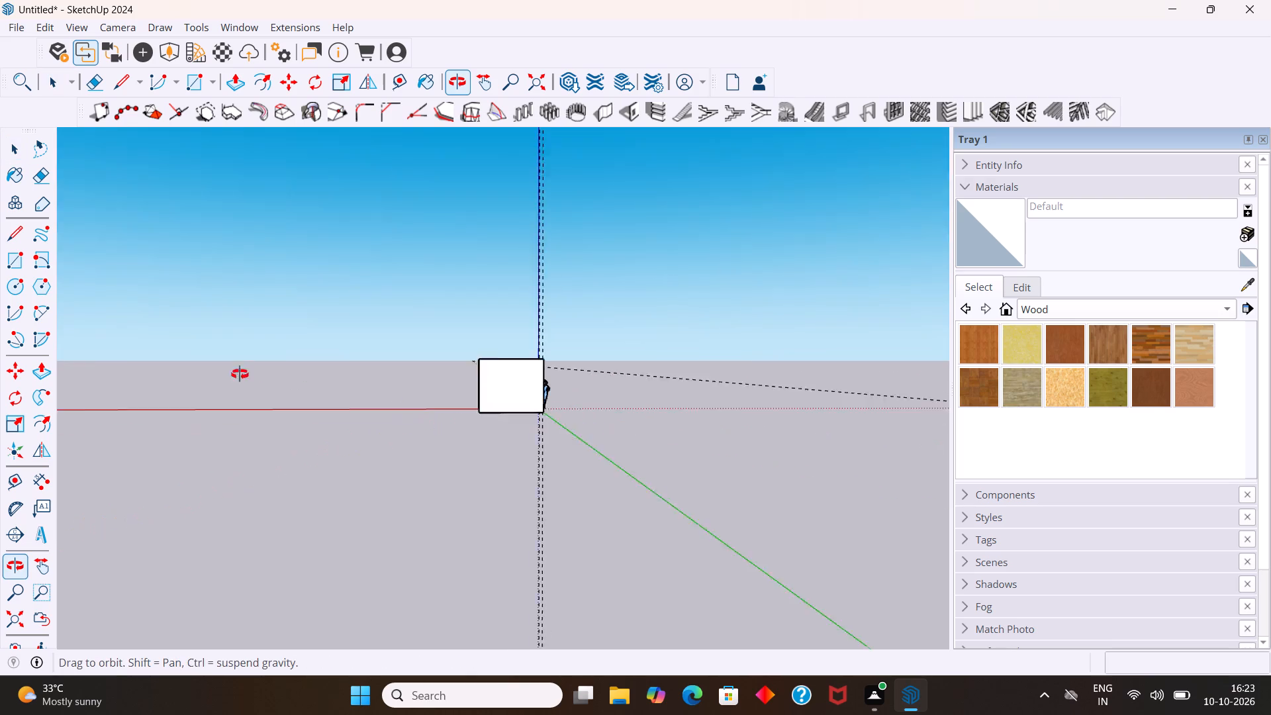
{"action": "middle_click_drag", "start_coordinate": [240, 374], "coordinate": [7, 295]}
{"action": "middle_click_drag", "start_coordinate": [668, 442], "coordinate": [463, 654]}
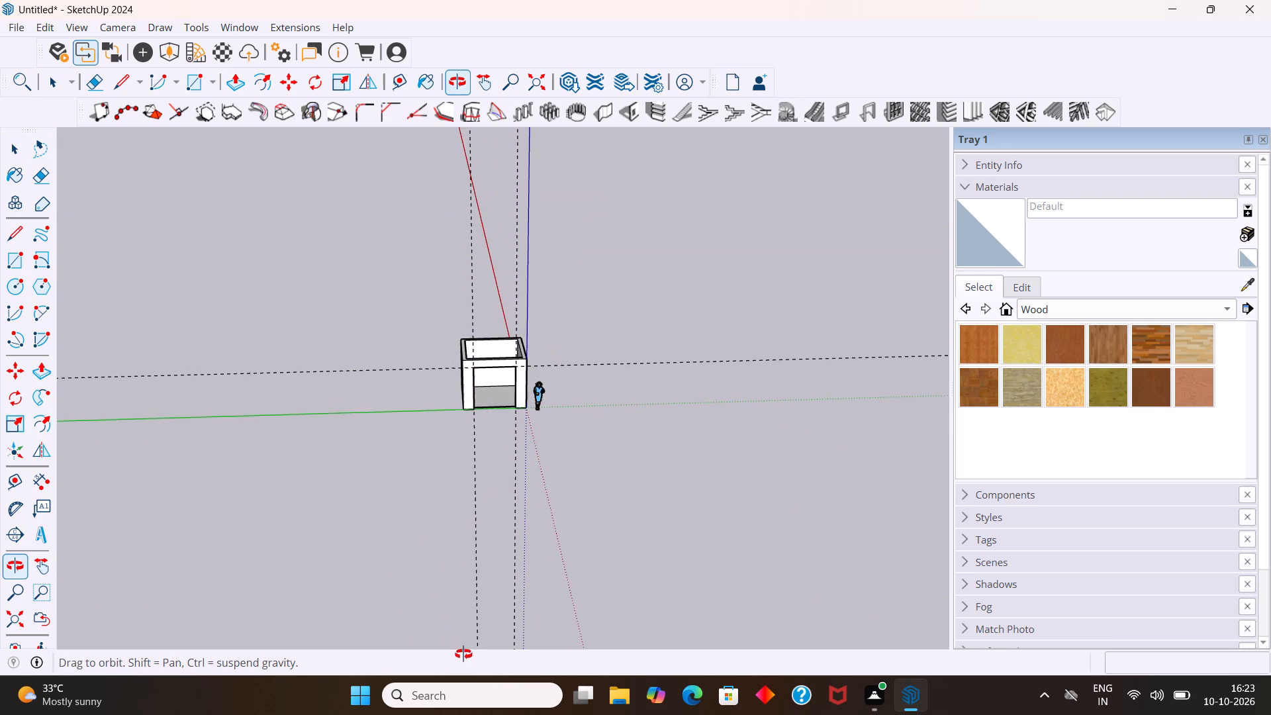
{"action": "middle_click_drag", "start_coordinate": [463, 654], "coordinate": [477, 543]}
{"action": "scroll", "coordinate": [527, 436], "scroll_direction": "up", "scroll_amount": 5}
{"action": "scroll", "coordinate": [499, 276], "scroll_direction": "up", "scroll_amount": 4}
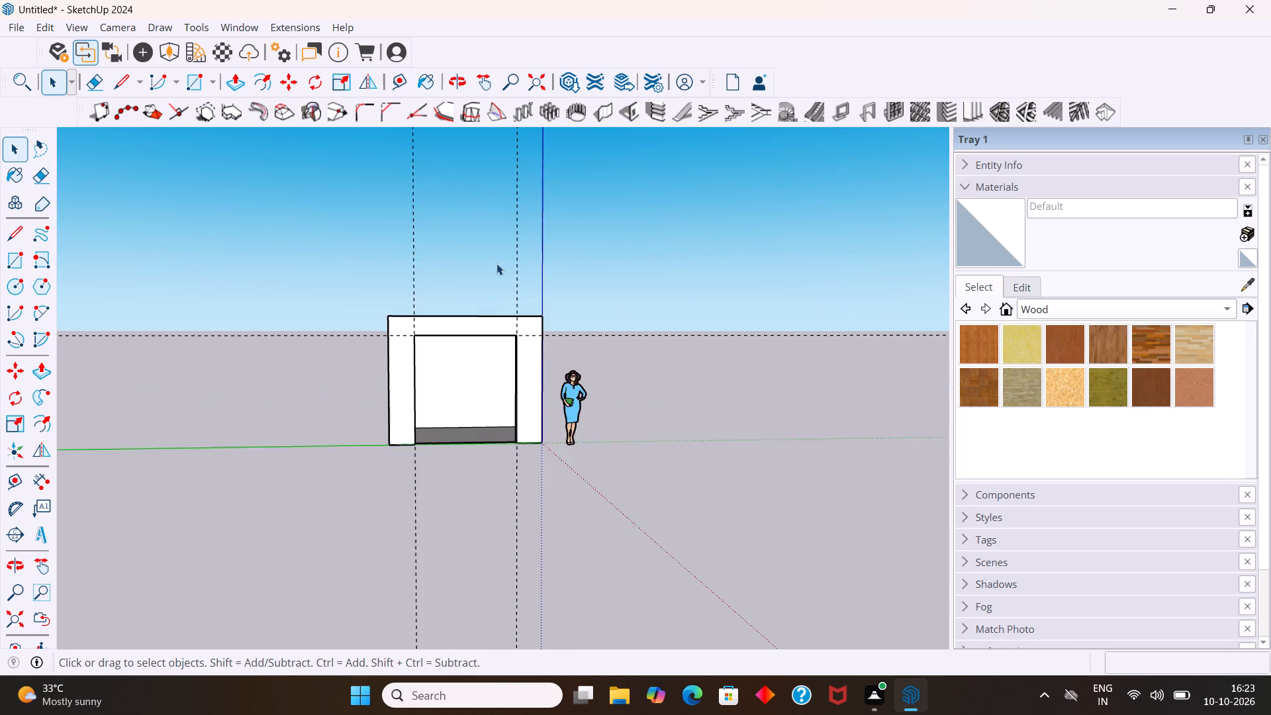
{"action": "scroll", "coordinate": [496, 263], "scroll_direction": "up", "scroll_amount": 3}
{"action": "middle_click_drag", "start_coordinate": [494, 319], "coordinate": [418, 472]}
{"action": "scroll", "coordinate": [436, 373], "scroll_direction": "up", "scroll_amount": 4}
{"action": "middle_click_drag", "start_coordinate": [440, 374], "coordinate": [254, 428]}
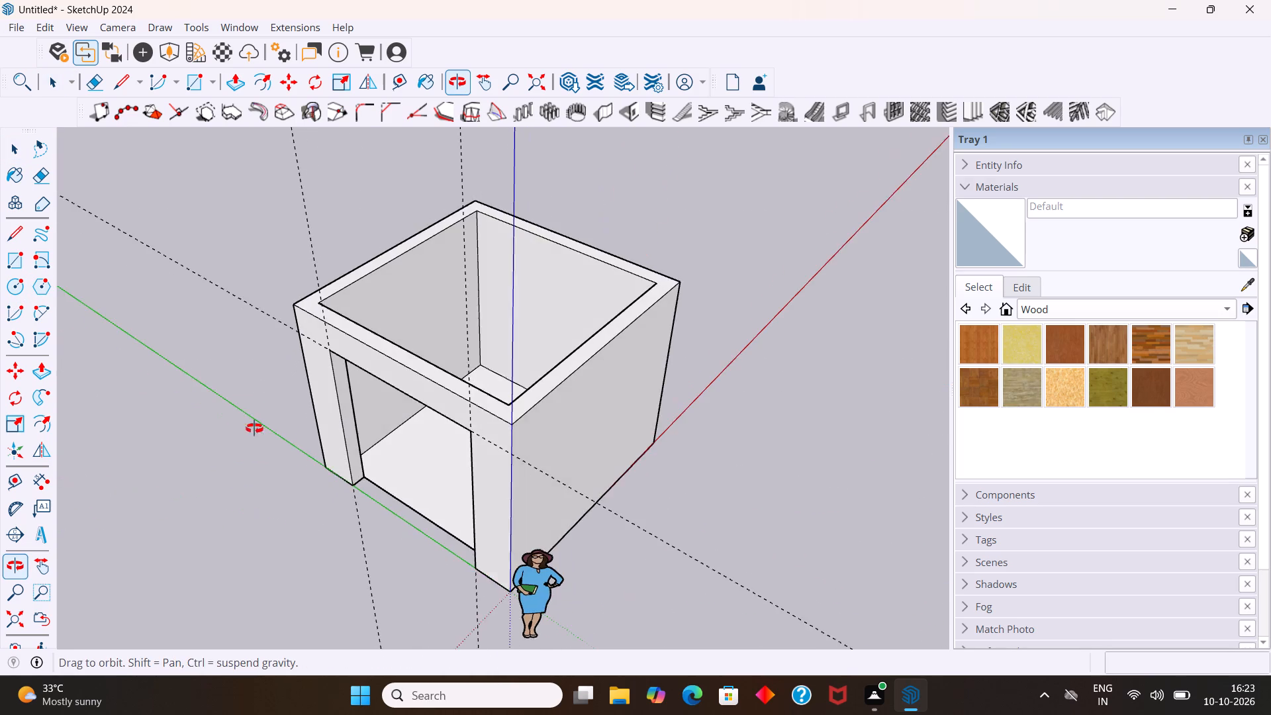
{"action": "middle_click_drag", "start_coordinate": [254, 428], "coordinate": [259, 420]}
{"action": "middle_click_drag", "start_coordinate": [812, 401], "coordinate": [2, 406]}
{"action": "scroll", "coordinate": [119, 434], "scroll_direction": "down", "scroll_amount": 1}
{"action": "scroll", "coordinate": [440, 321], "scroll_direction": "up", "scroll_amount": 5}
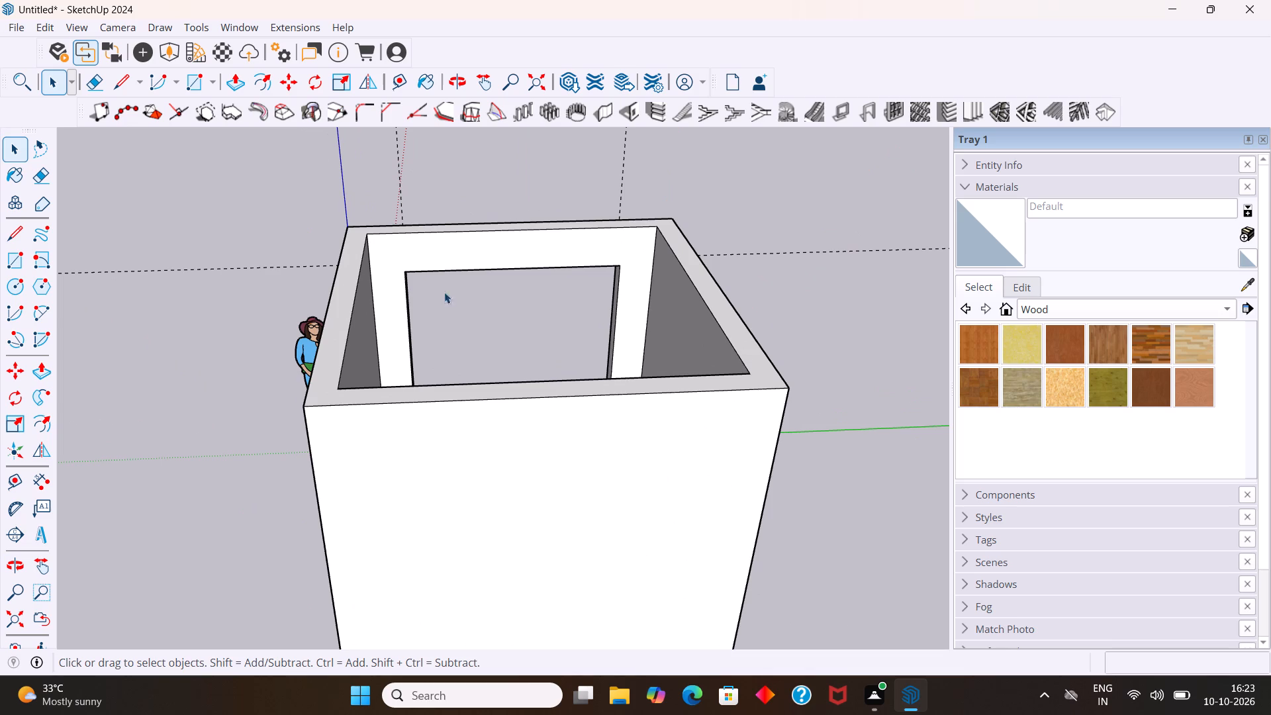
{"action": "left_click", "coordinate": [444, 246]}
{"action": "middle_click_drag", "start_coordinate": [460, 258], "coordinate": [376, 434]}
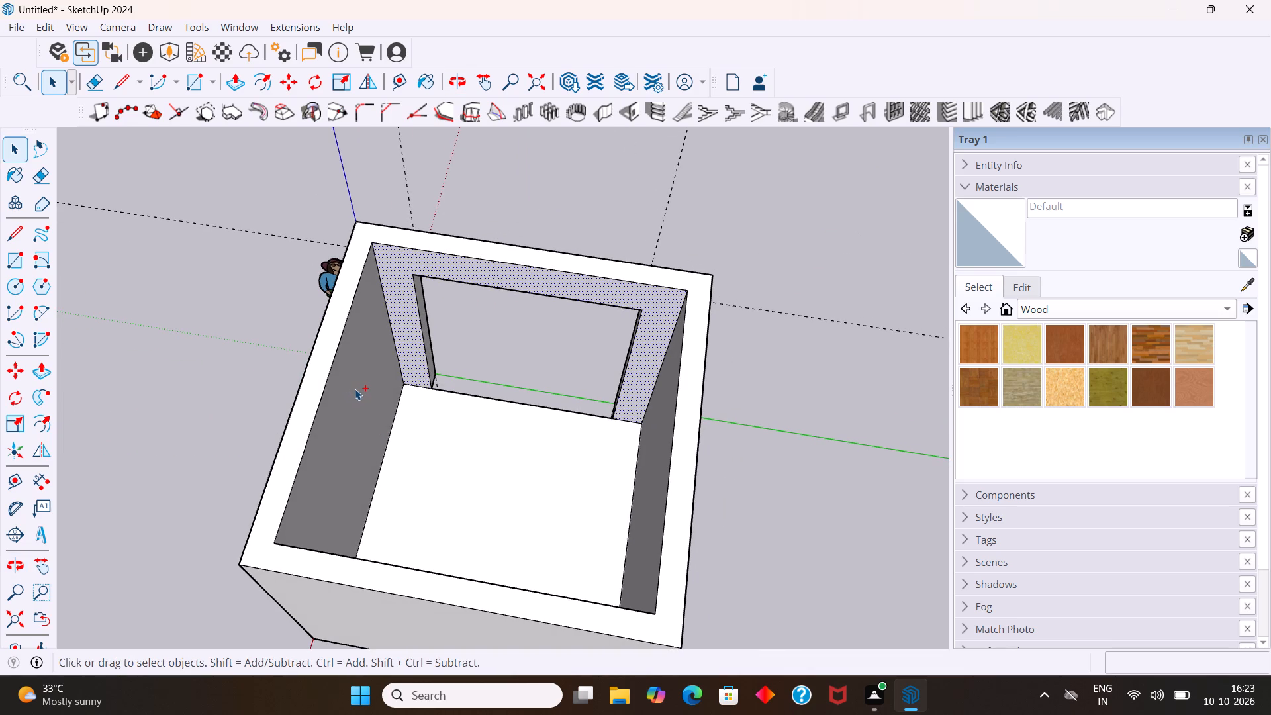
{"action": "left_click", "coordinate": [355, 389], "text": "ctrl"}
{"action": "left_click", "coordinate": [762, 510]}
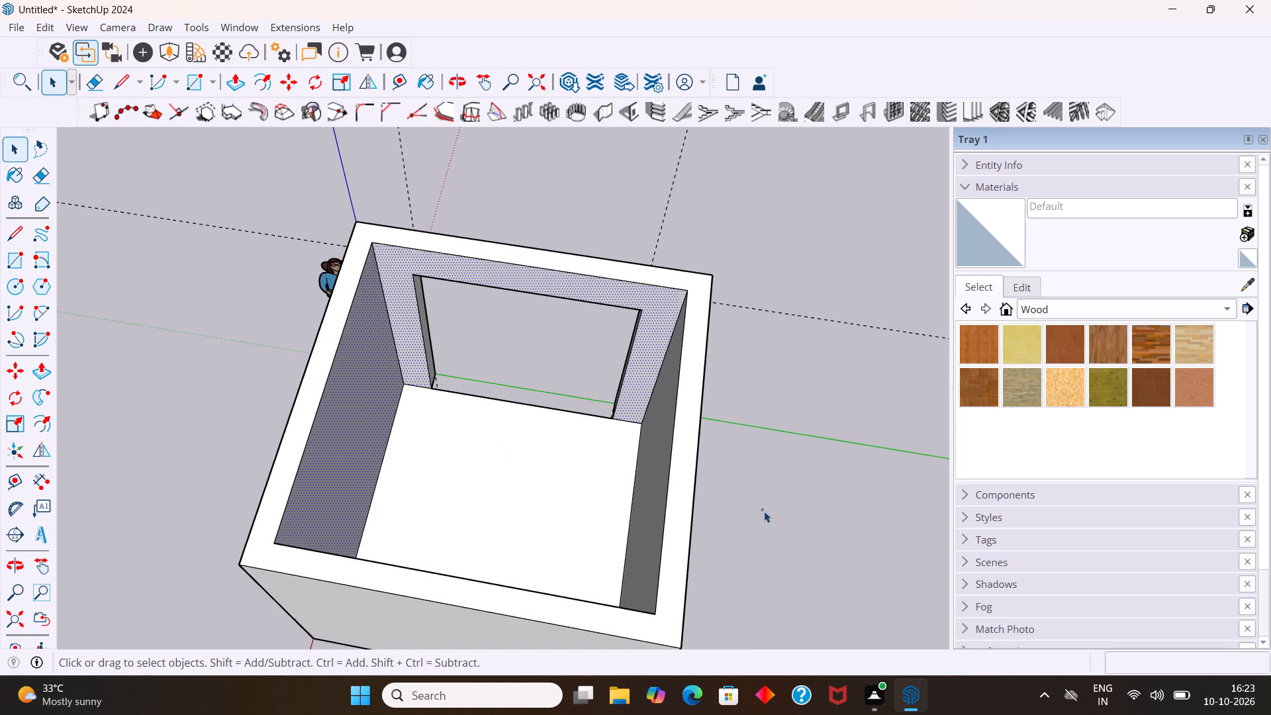
{"action": "middle_click_drag", "start_coordinate": [638, 499], "coordinate": [676, 355]}
{"action": "scroll", "coordinate": [678, 353], "scroll_direction": "up", "scroll_amount": 3}
{"action": "middle_click_drag", "start_coordinate": [610, 245], "coordinate": [608, 358]}
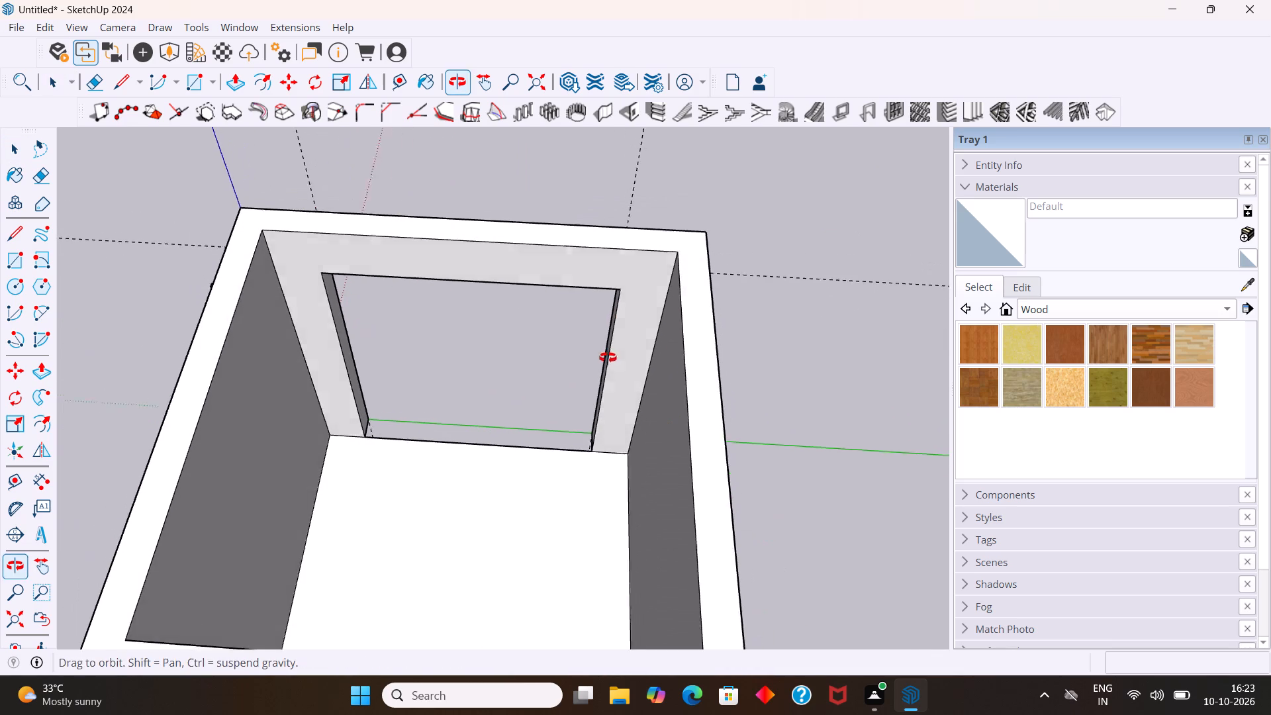
{"action": "middle_click_drag", "start_coordinate": [608, 358], "coordinate": [599, 350]}
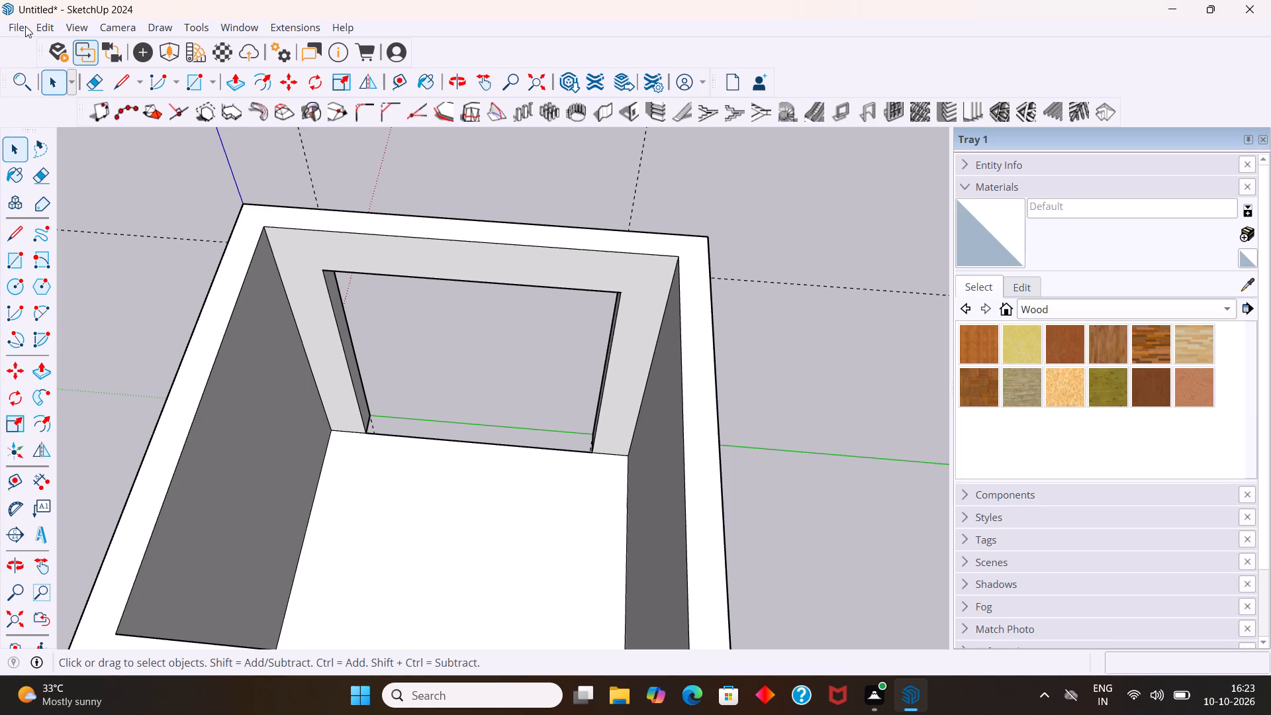
Import the Glass+Door model from the Downloads folder.
{"action": "left_click", "coordinate": [25, 26]}
{"action": "left_click", "coordinate": [5, 21]}
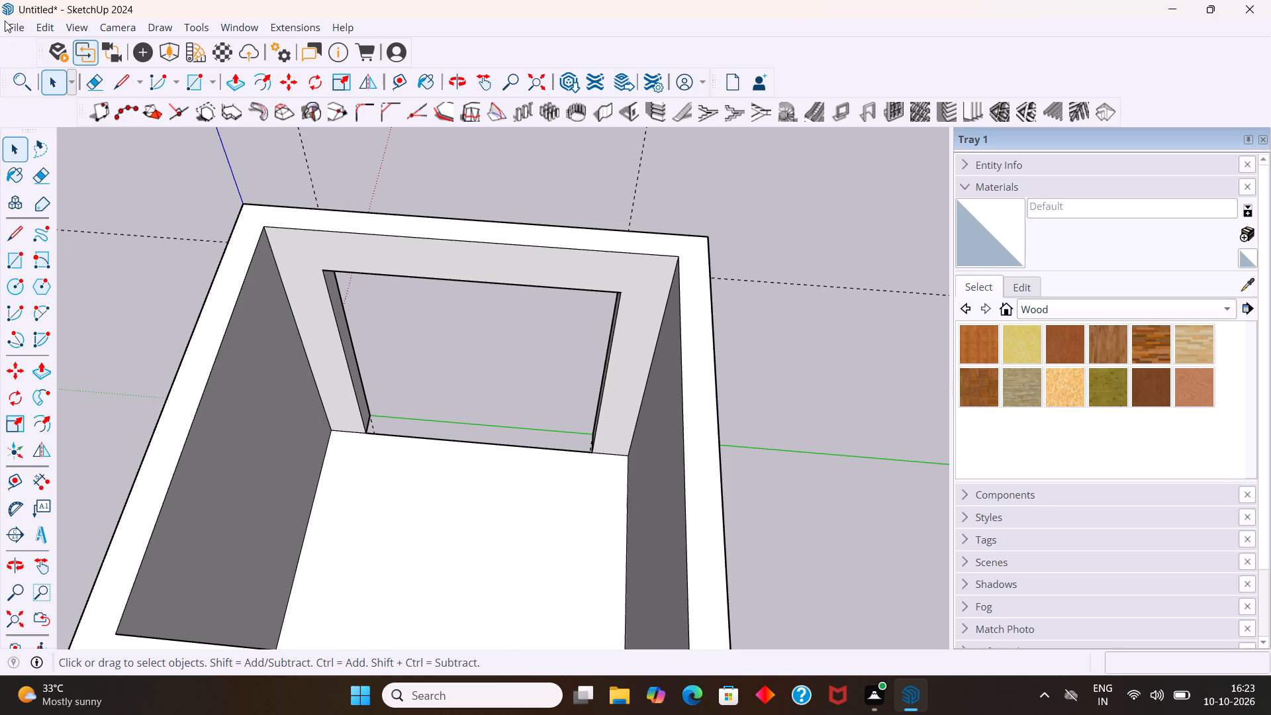
{"action": "left_click", "coordinate": [5, 21]}
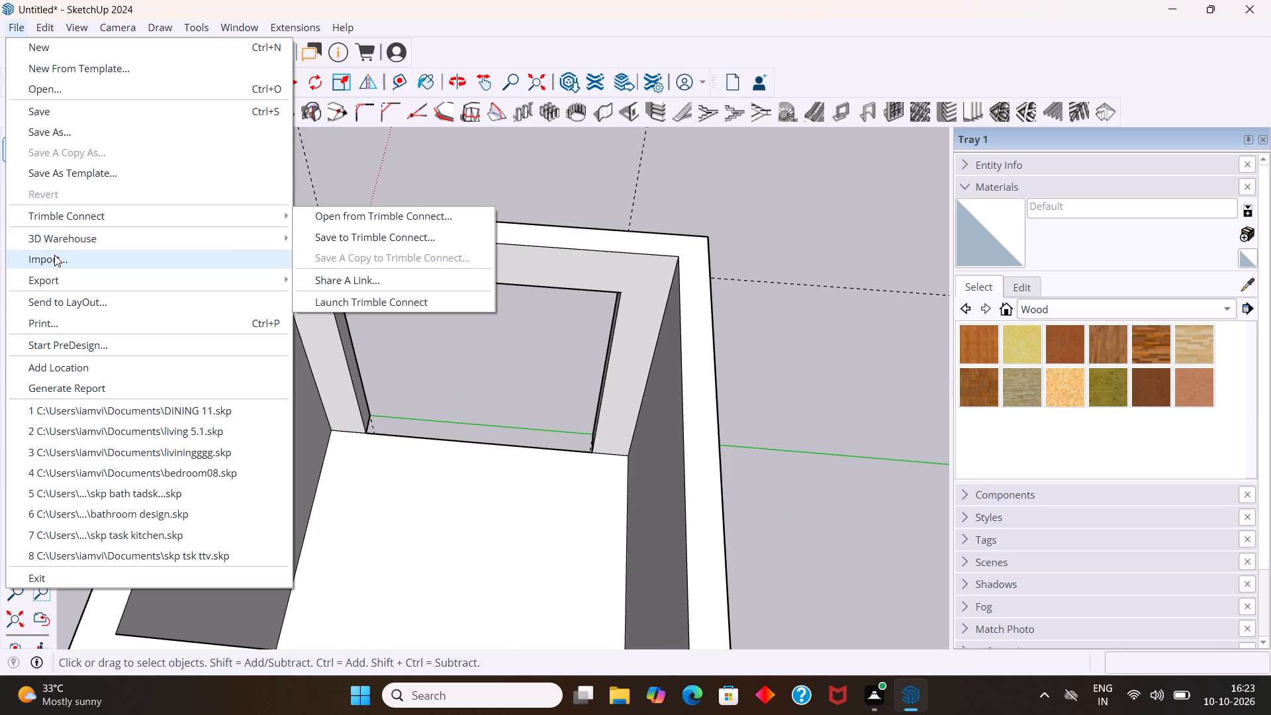
{"action": "left_click", "coordinate": [54, 263]}
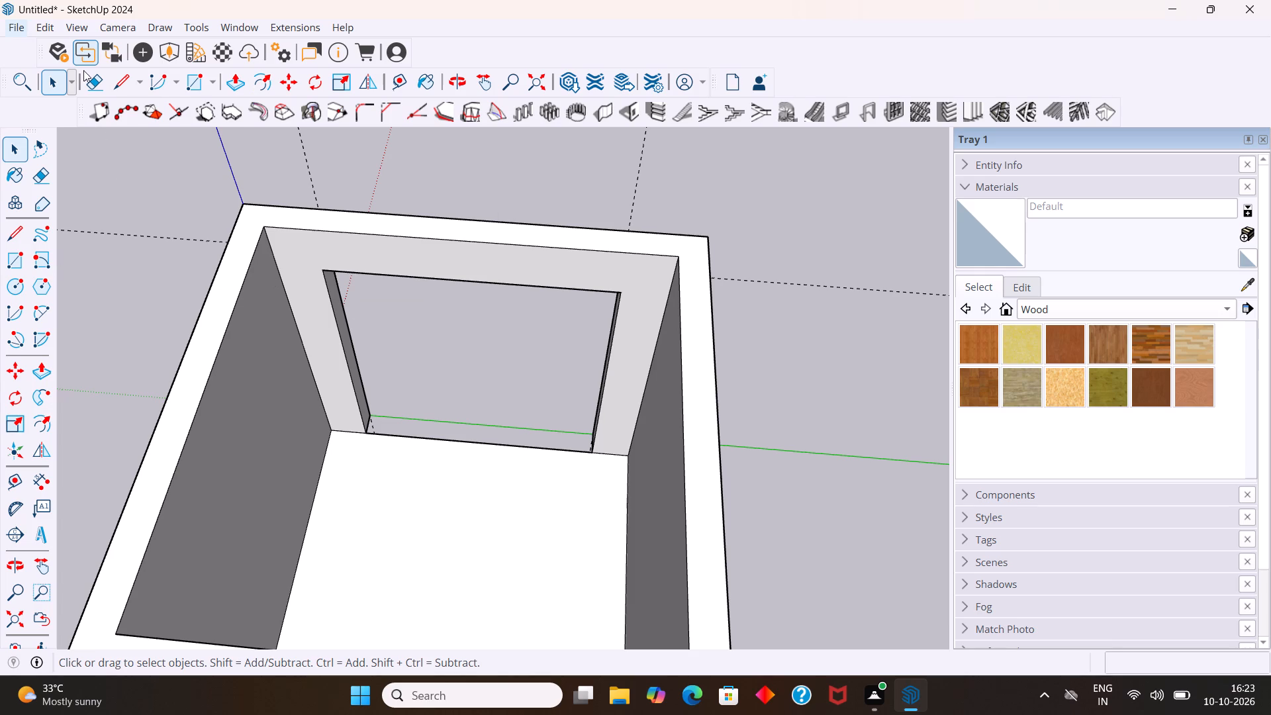
{"action": "left_click", "coordinate": [20, 30]}
{"action": "scroll", "coordinate": [442, 317], "scroll_direction": "down", "scroll_amount": 8}
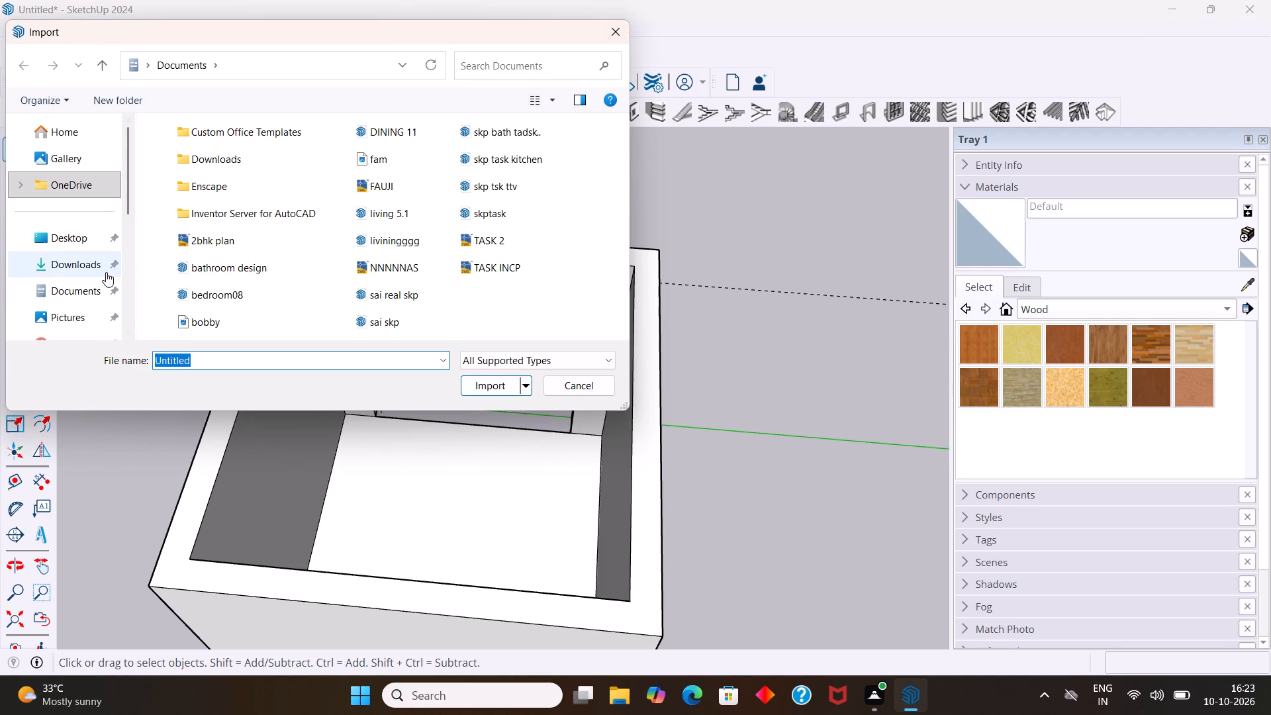
{"action": "left_click", "coordinate": [106, 272]}
{"action": "scroll", "coordinate": [380, 188], "scroll_direction": "down", "scroll_amount": 1}
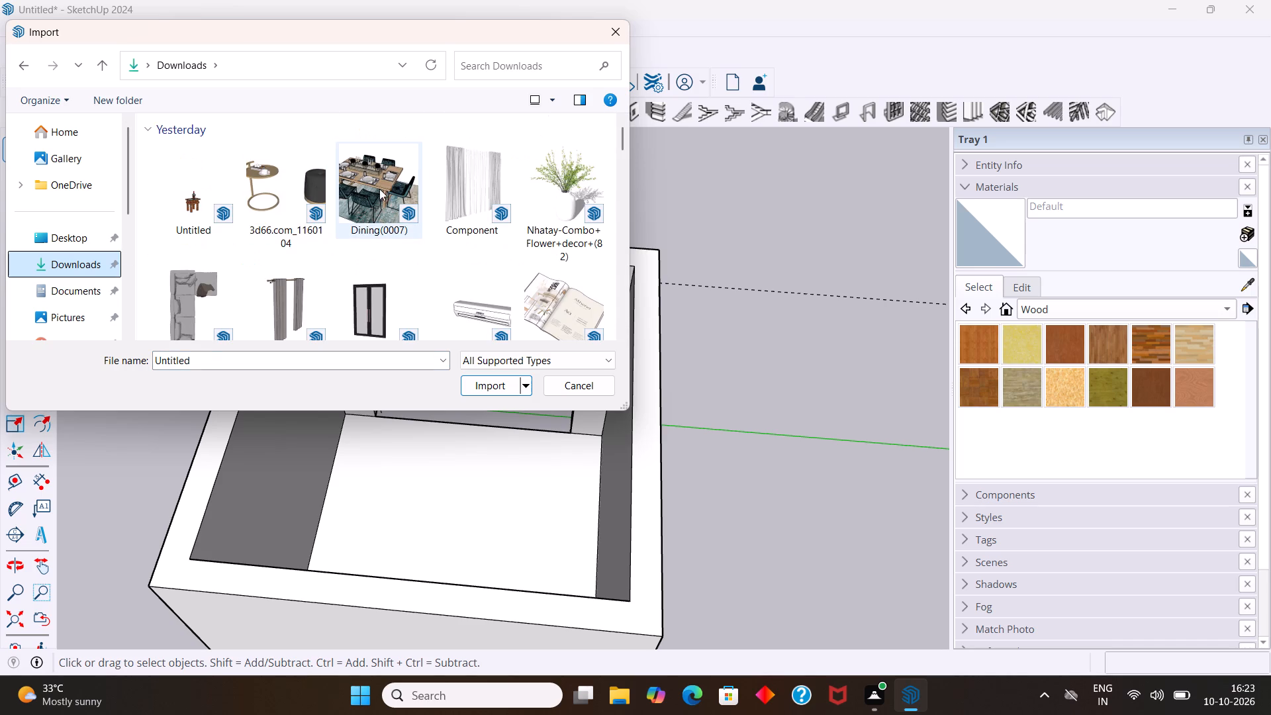
{"action": "scroll", "coordinate": [379, 189], "scroll_direction": "down", "scroll_amount": 1}
{"action": "left_click", "coordinate": [365, 194]}
{"action": "left_click", "coordinate": [498, 379]}
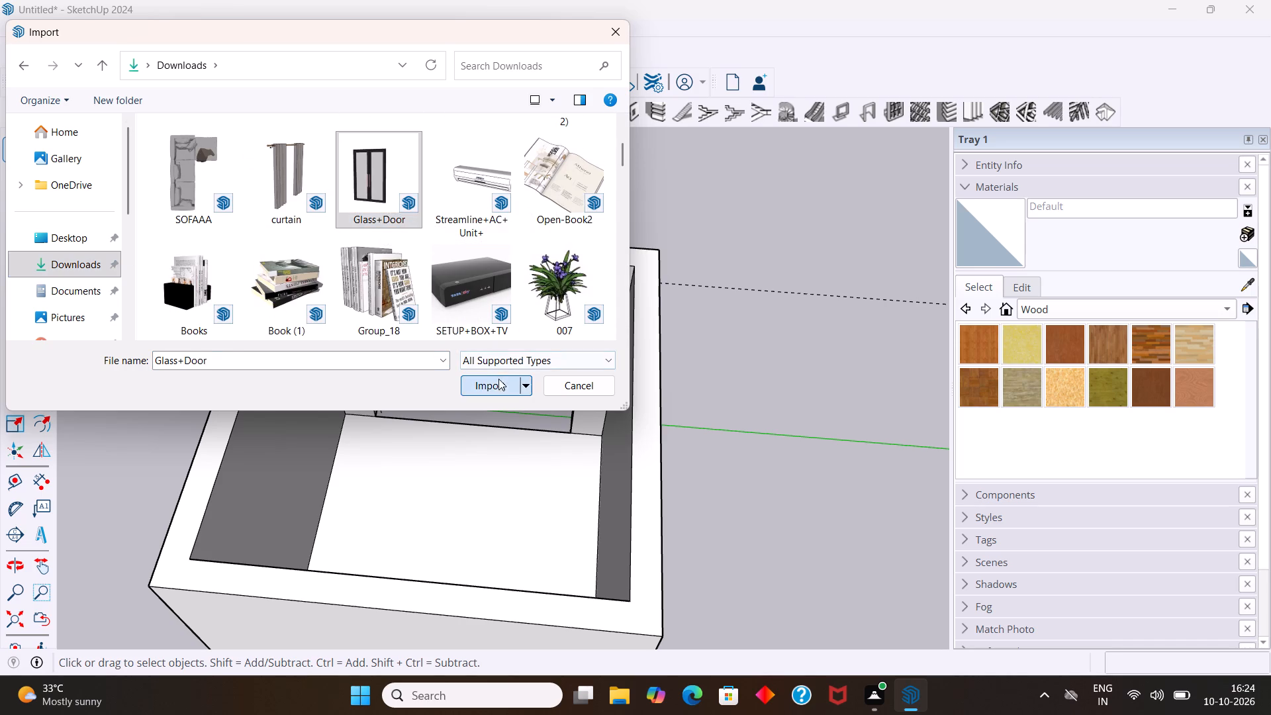
Place the imported glass door in the open space outside the room, on the green axis side.
{"action": "scroll", "coordinate": [555, 418], "scroll_direction": "down", "scroll_amount": 2}
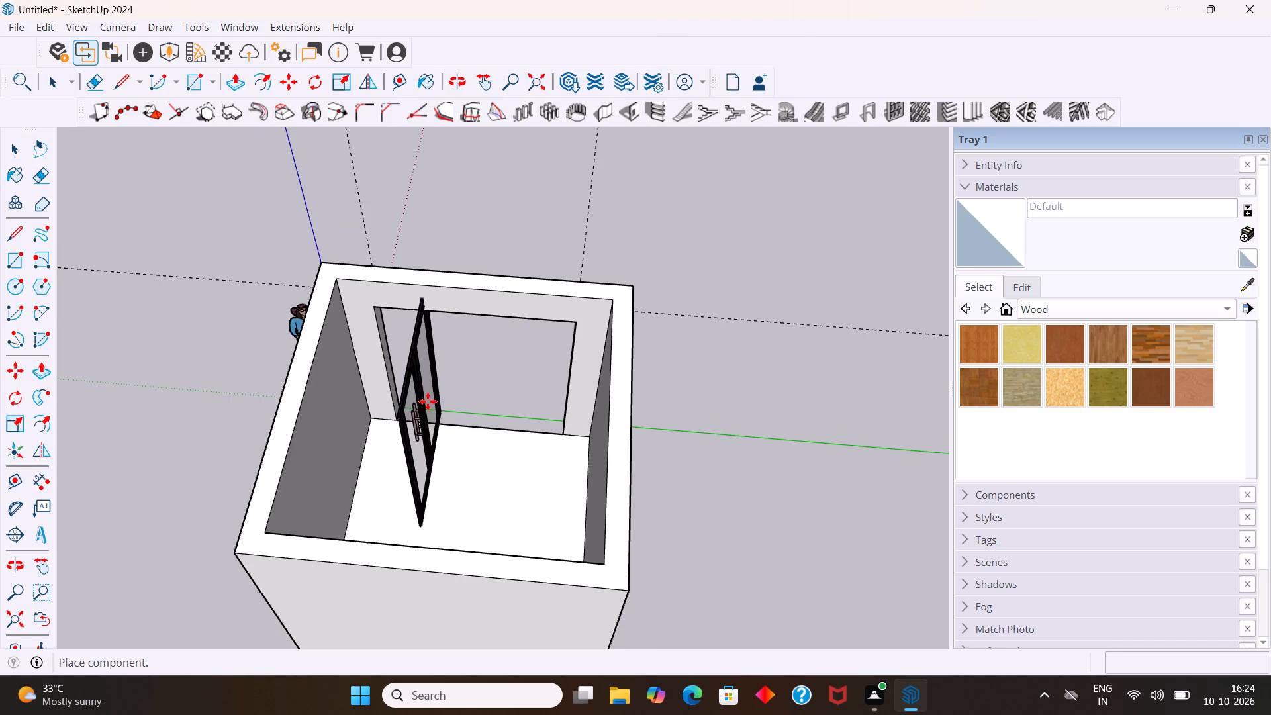
{"action": "scroll", "coordinate": [426, 389], "scroll_direction": "up", "scroll_amount": 4}
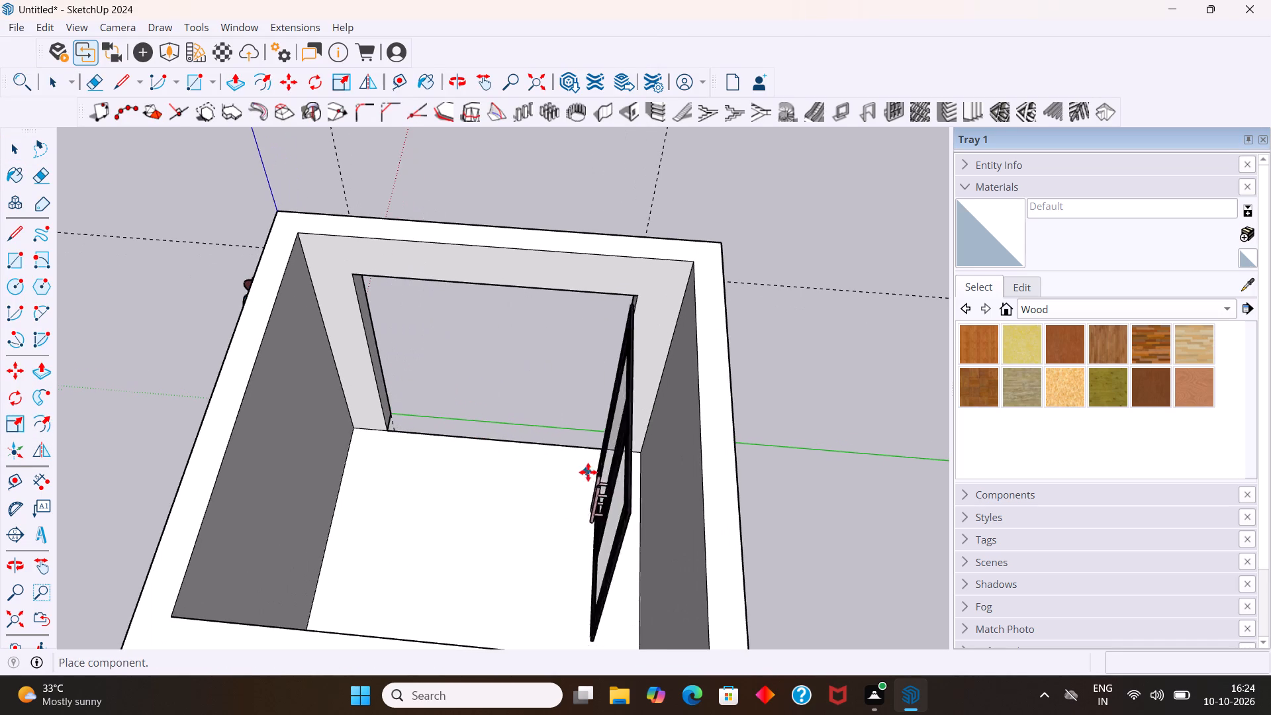
{"action": "scroll", "coordinate": [588, 472], "scroll_direction": "down", "scroll_amount": 10}
{"action": "scroll", "coordinate": [553, 421], "scroll_direction": "down", "scroll_amount": 12}
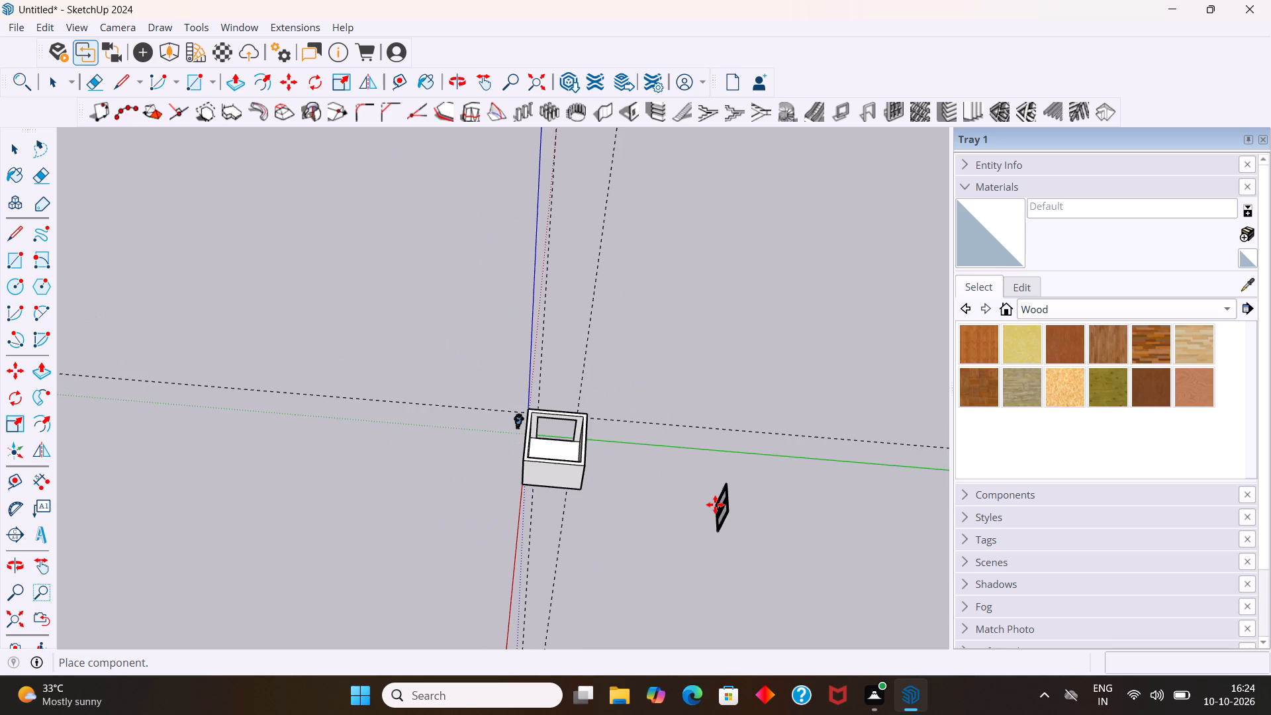
{"action": "left_click", "coordinate": [715, 504]}
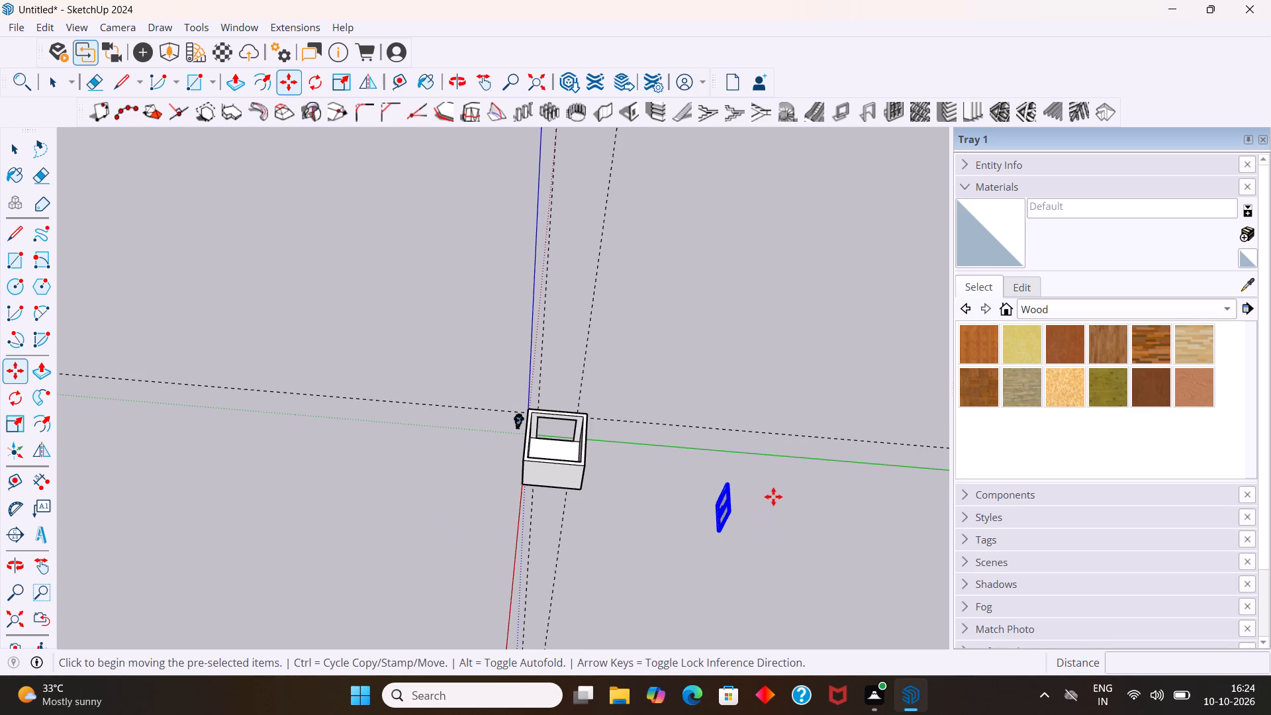
{"action": "key", "text": "space"}
Flip the imported glass door about its blue mirror plane.
{"action": "left_click", "coordinate": [42, 449]}
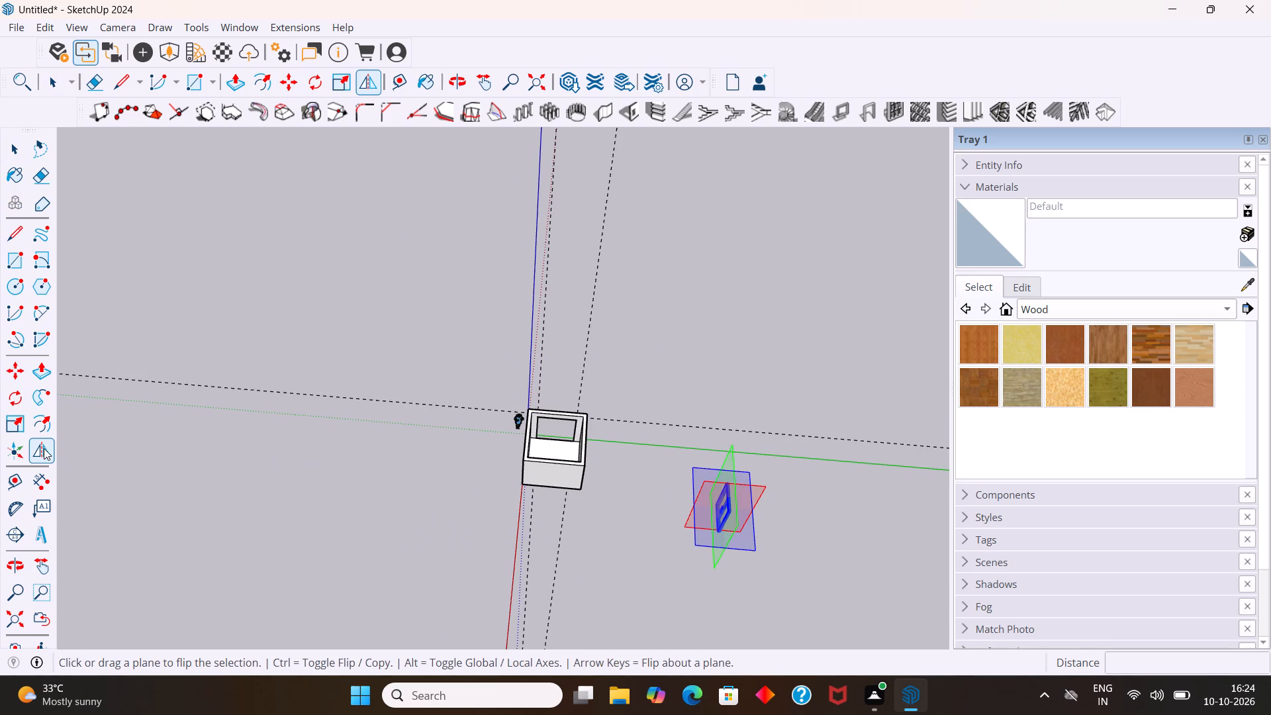
{"action": "scroll", "coordinate": [731, 488], "scroll_direction": "up", "scroll_amount": 9}
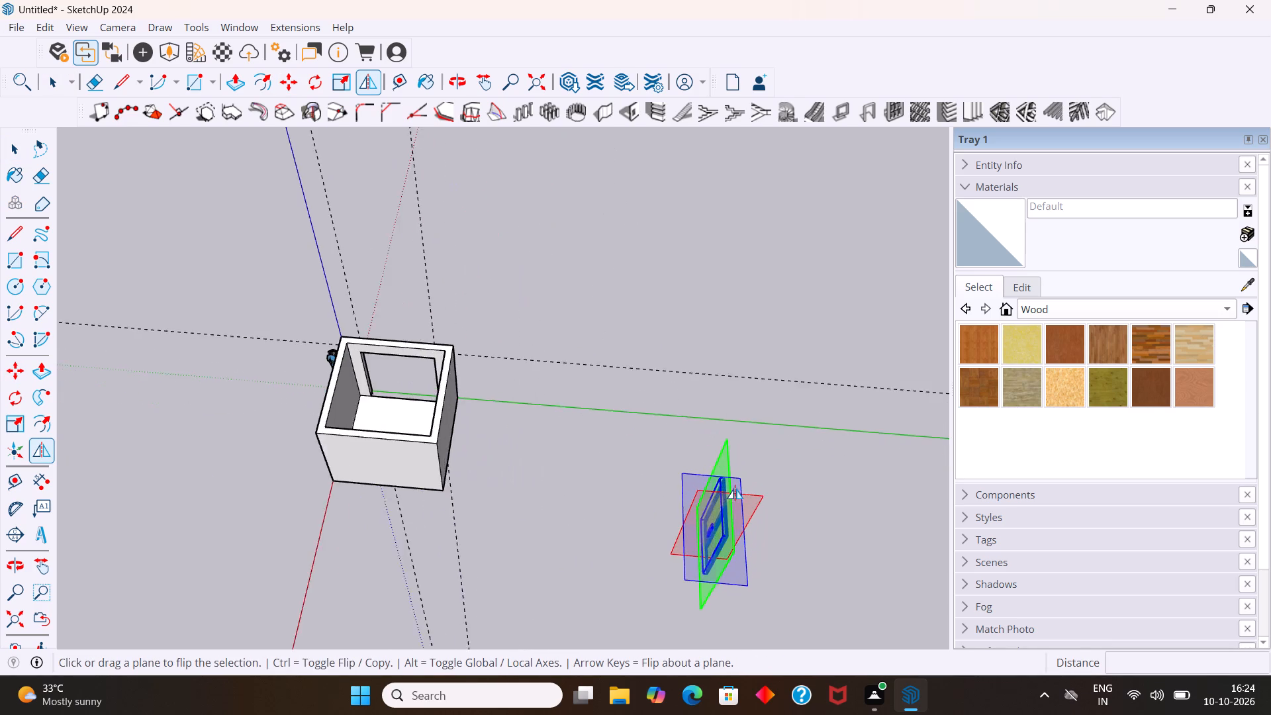
{"action": "middle_click_drag", "start_coordinate": [750, 563], "coordinate": [711, 391]}
{"action": "scroll", "coordinate": [752, 446], "scroll_direction": "up", "scroll_amount": 5}
{"action": "middle_click_drag", "start_coordinate": [753, 457], "coordinate": [772, 467]}
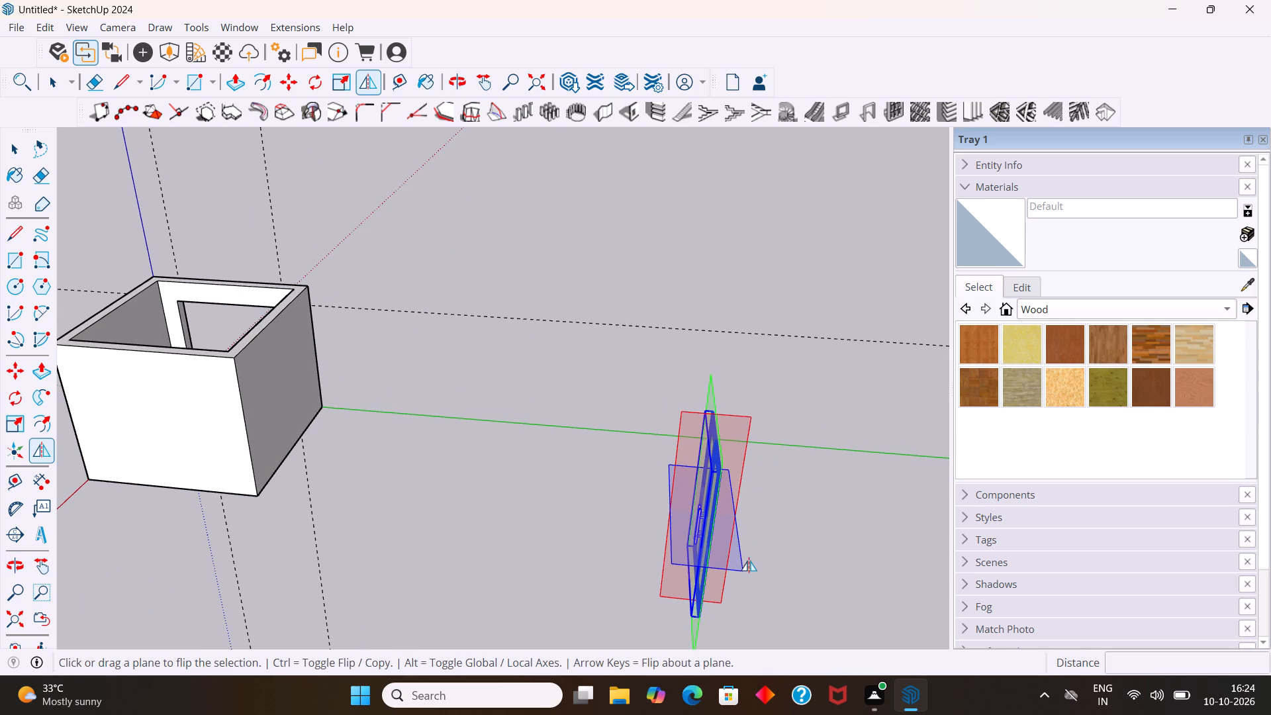
{"action": "left_click", "coordinate": [737, 563]}
{"action": "left_click", "coordinate": [737, 563]}
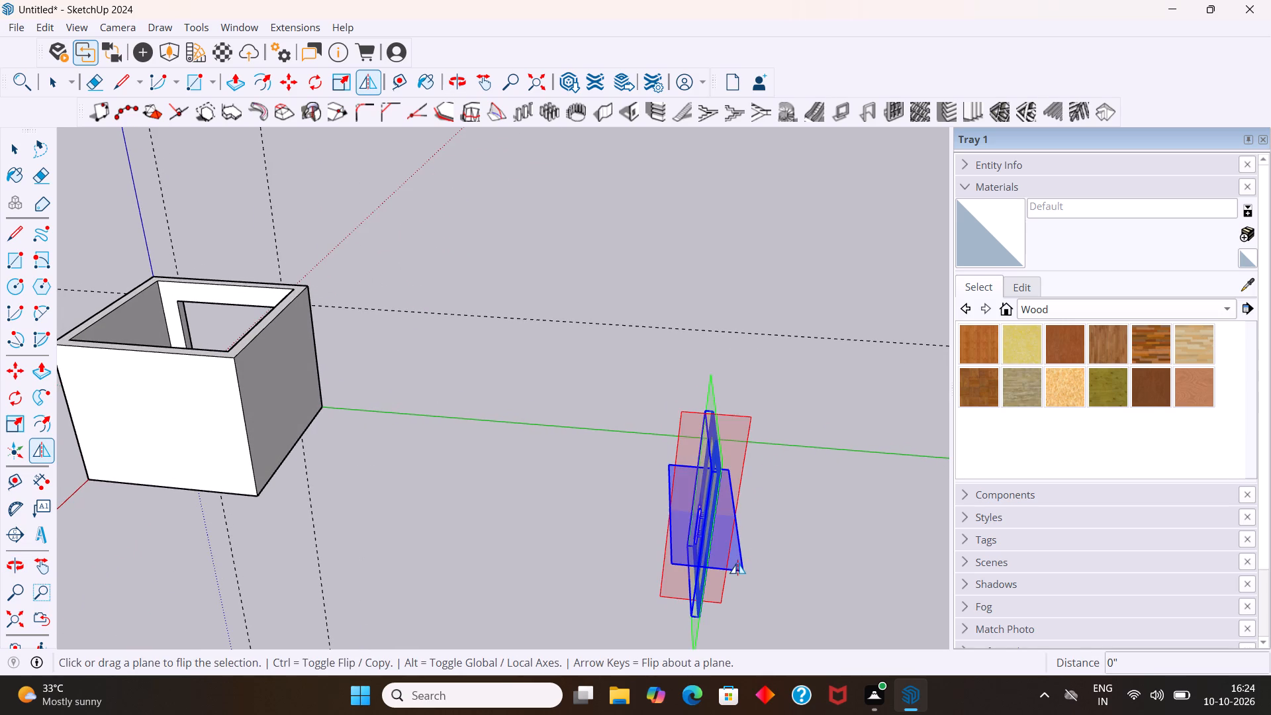
{"action": "left_click", "coordinate": [737, 563]}
{"action": "left_click", "coordinate": [735, 561]}
Flip the glass door about its red and green mirror planes.
{"action": "middle_click_drag", "start_coordinate": [734, 557], "coordinate": [897, 575]}
{"action": "scroll", "coordinate": [867, 540], "scroll_direction": "up", "scroll_amount": 5}
{"action": "middle_click_drag", "start_coordinate": [853, 526], "coordinate": [639, 512]}
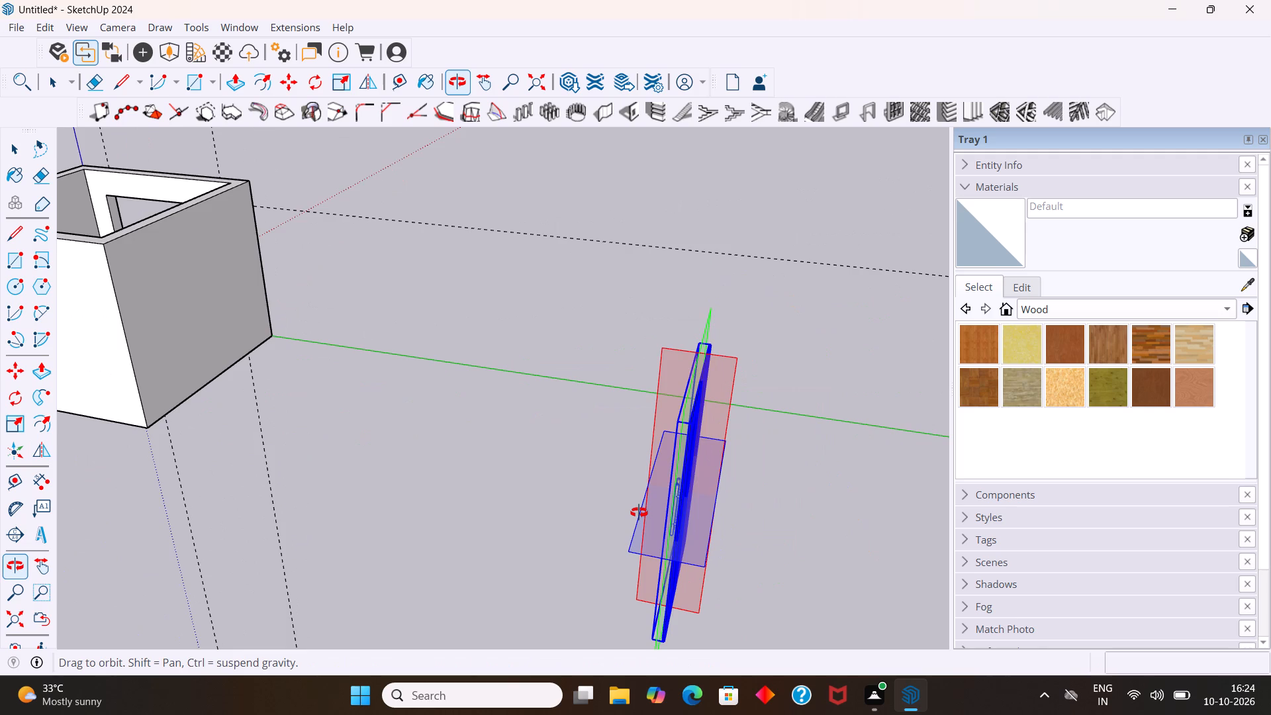
{"action": "middle_click_drag", "start_coordinate": [639, 512], "coordinate": [646, 509]}
{"action": "left_click", "coordinate": [723, 406]}
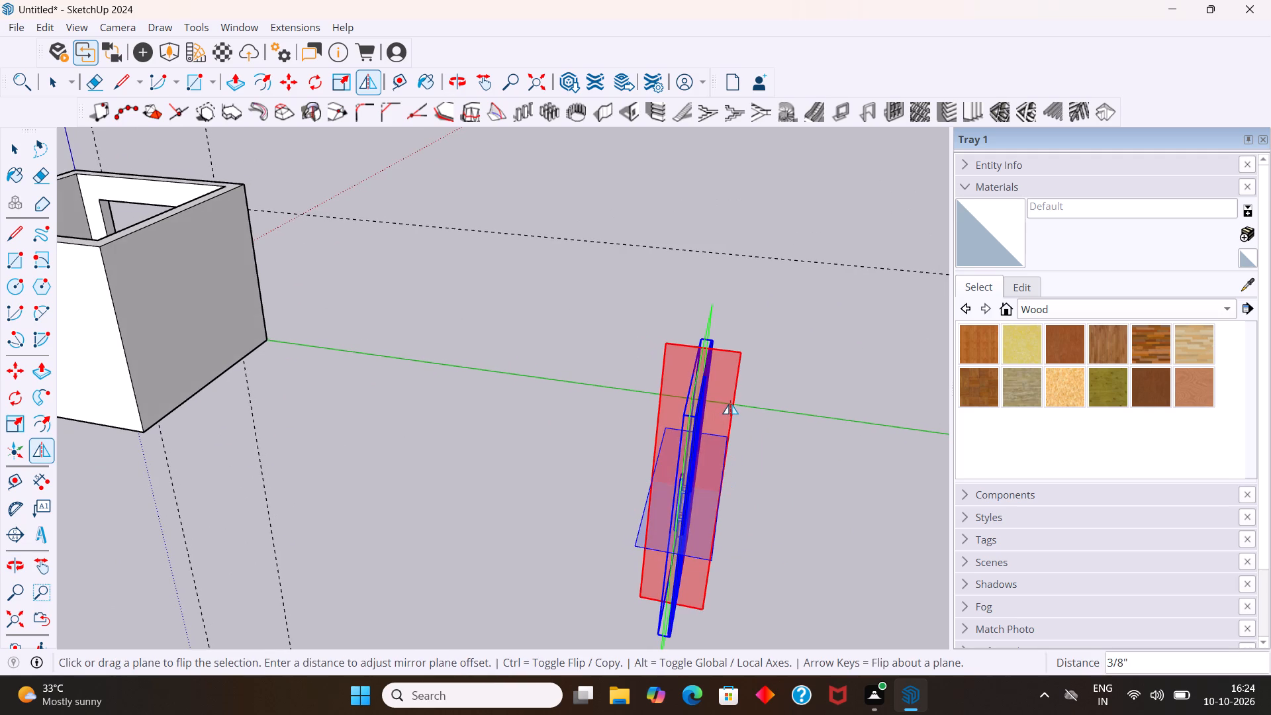
{"action": "middle_click_drag", "start_coordinate": [730, 404], "coordinate": [841, 443]}
{"action": "scroll", "coordinate": [835, 513], "scroll_direction": "up", "scroll_amount": 1}
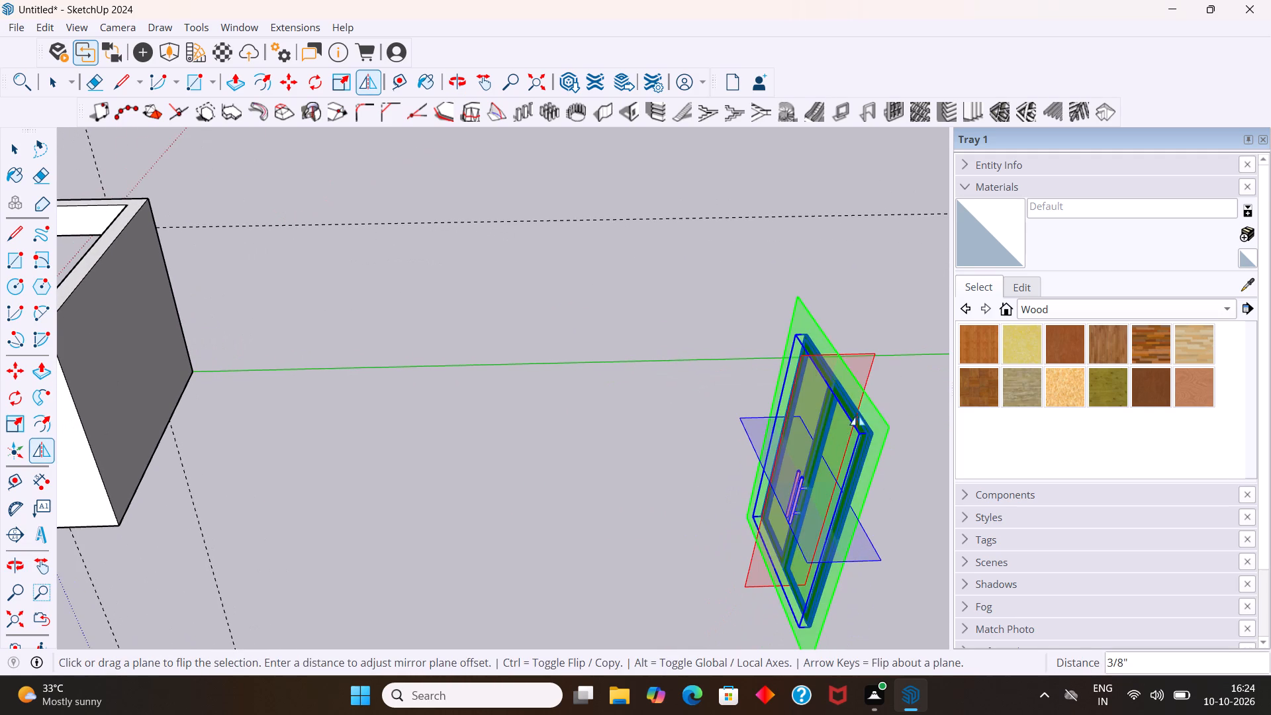
{"action": "left_click", "coordinate": [867, 367]}
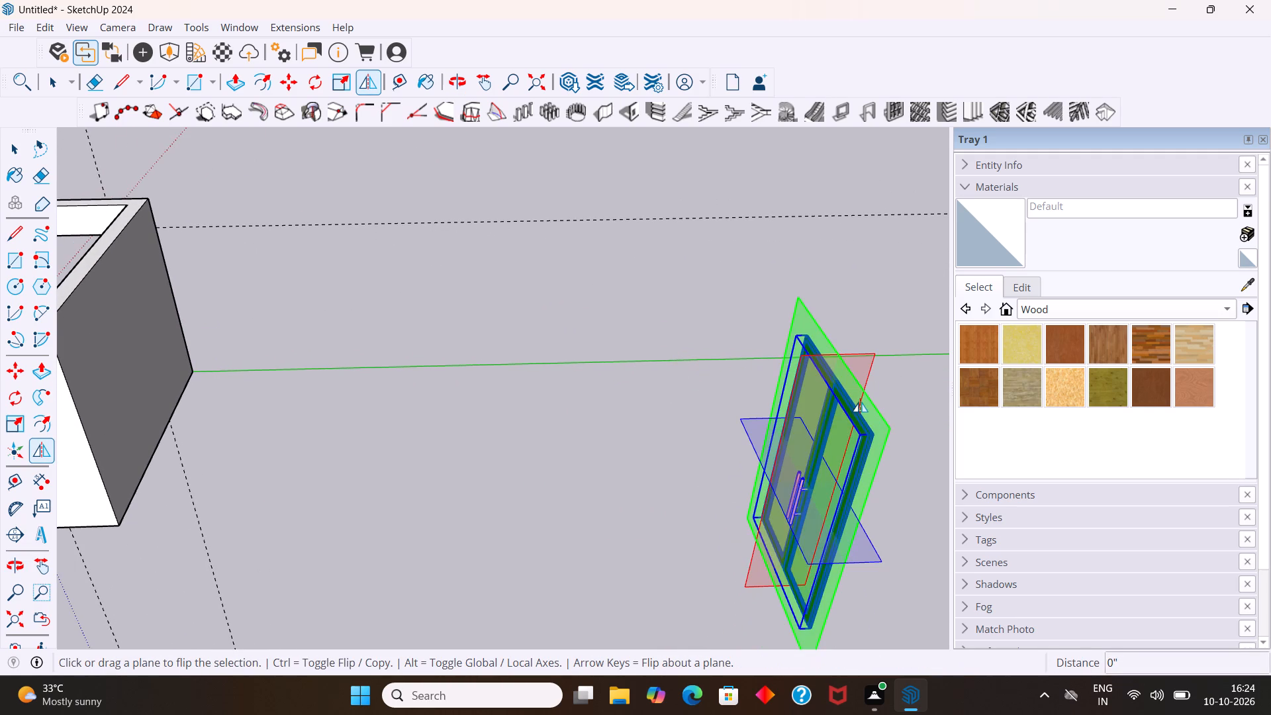
{"action": "left_click", "coordinate": [861, 402]}
{"action": "middle_click_drag", "start_coordinate": [865, 429], "coordinate": [812, 406]}
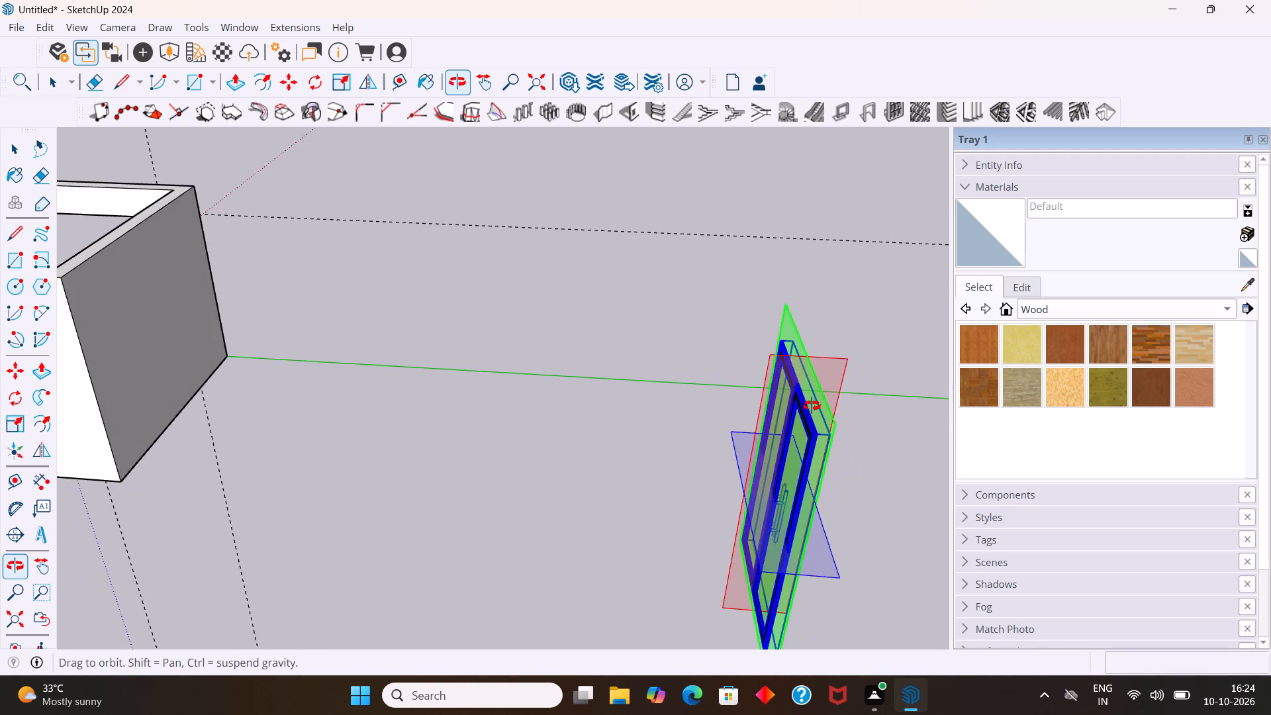
{"action": "middle_click_drag", "start_coordinate": [812, 406], "coordinate": [808, 397]}
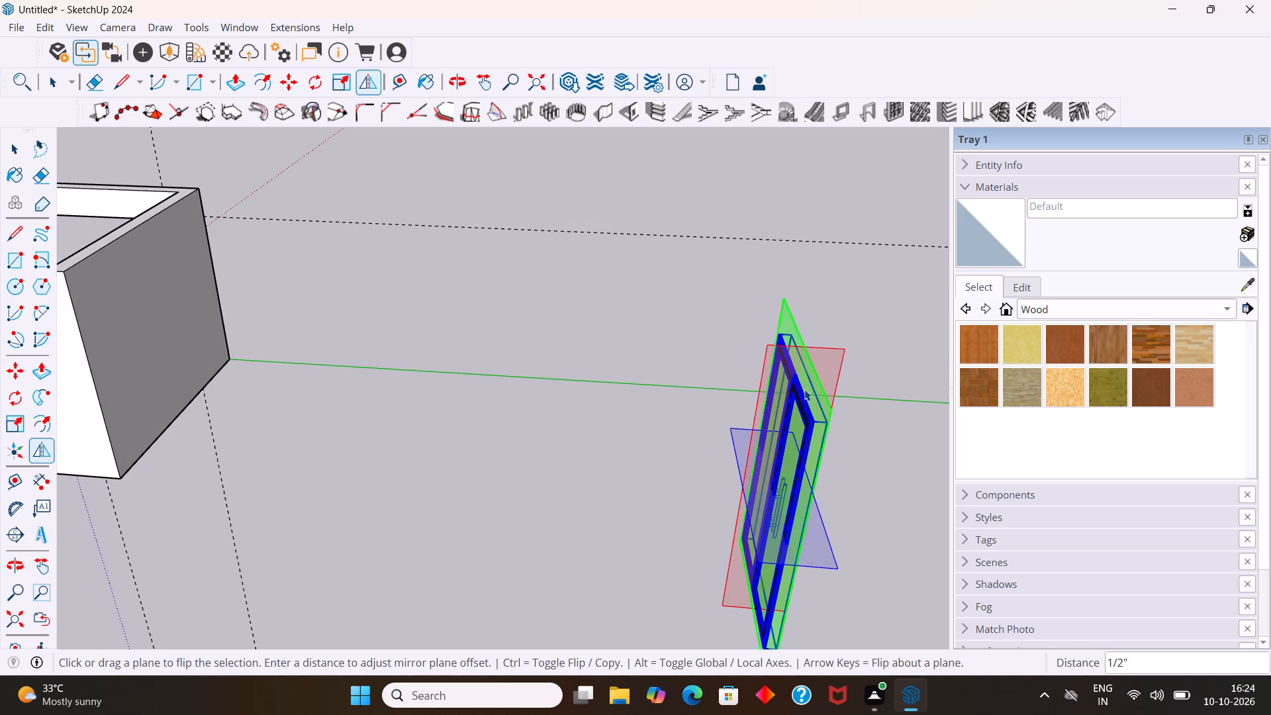
{"action": "key", "text": "space"}
Rotate the glass door 90° on the ground plane so it runs along the green axis.
{"action": "scroll", "coordinate": [757, 391], "scroll_direction": "down", "scroll_amount": 10}
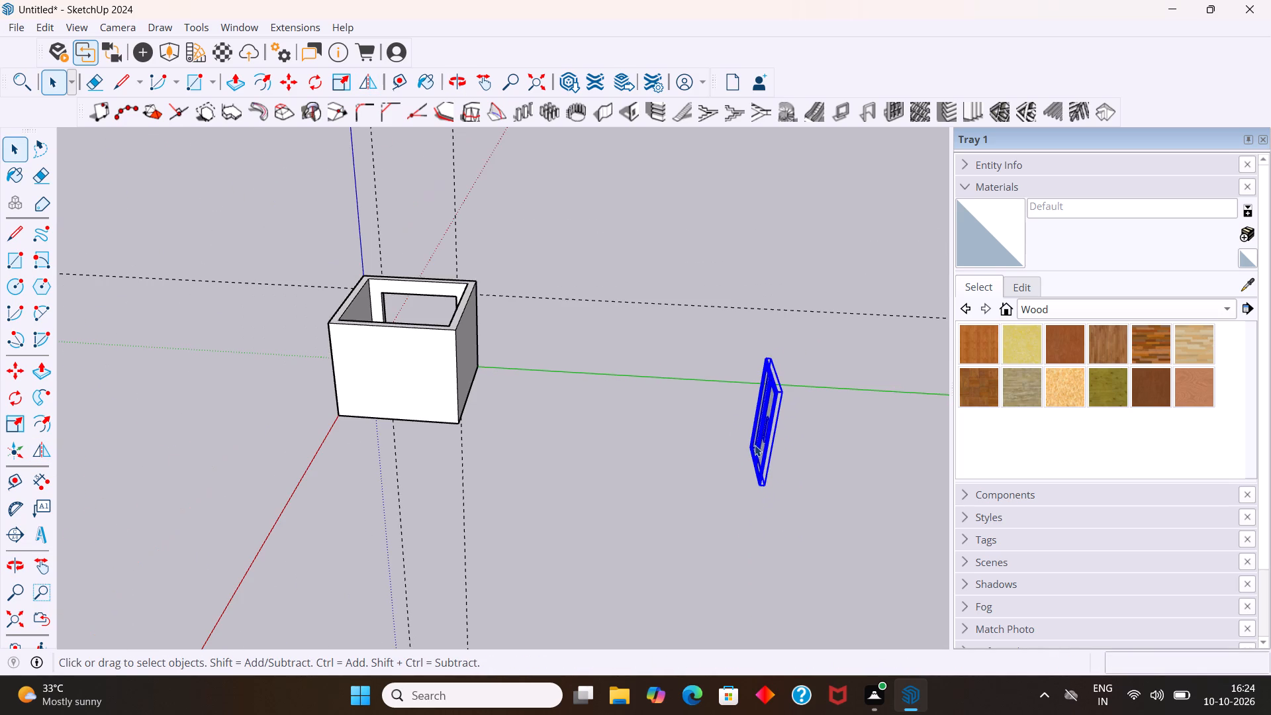
{"action": "key", "text": "q"}
{"action": "left_click", "coordinate": [710, 532]}
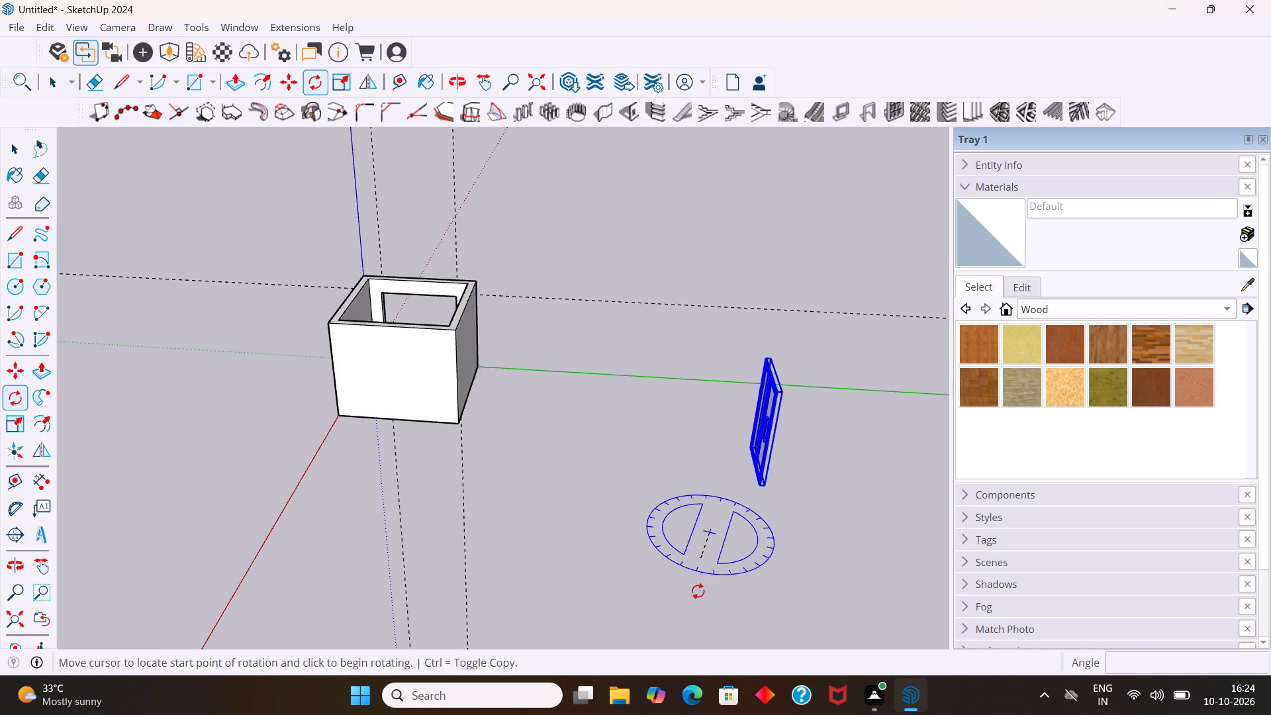
{"action": "left_click", "coordinate": [718, 618]}
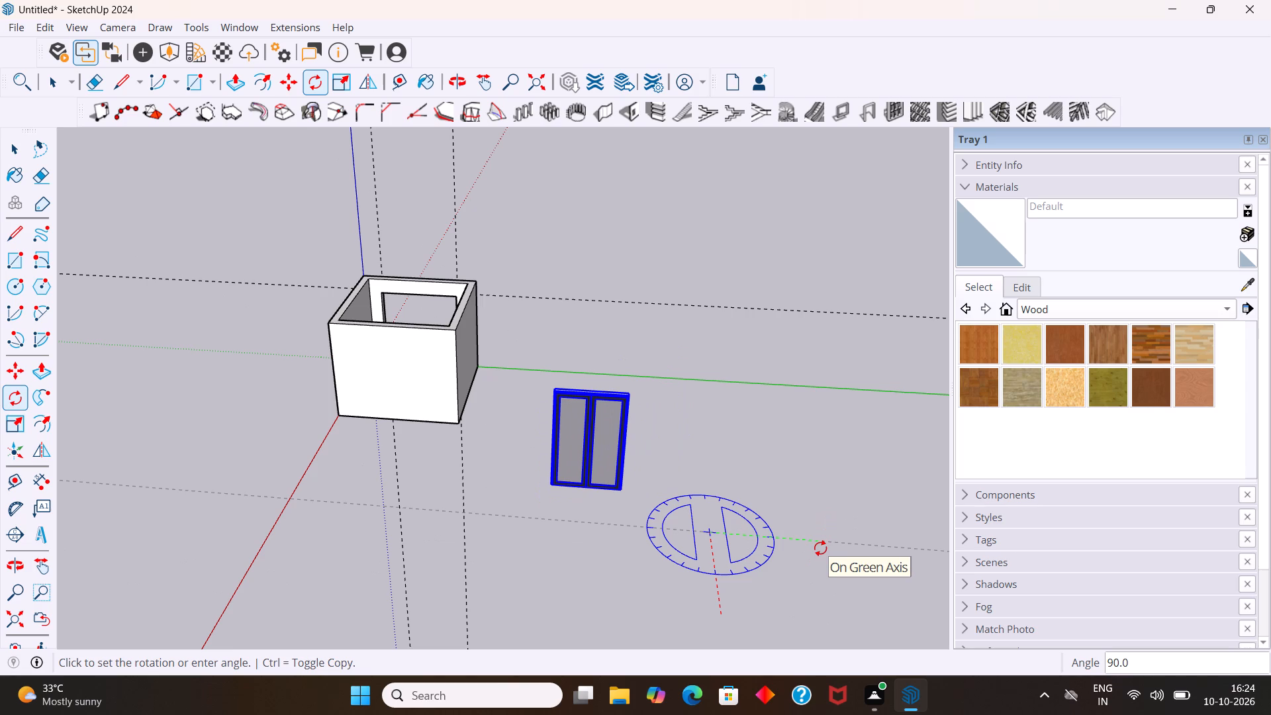
{"action": "left_click", "coordinate": [820, 548]}
{"action": "key", "text": "space"}
{"action": "key", "text": "Escape"}
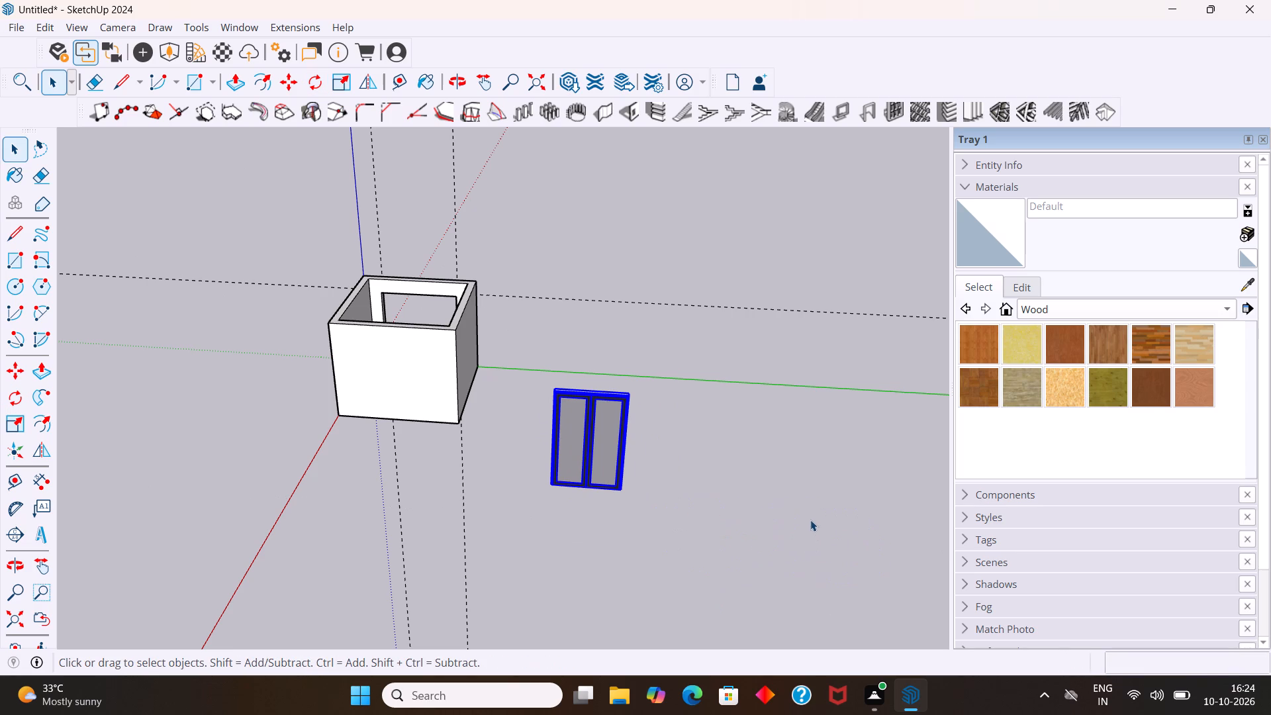
Scale the glass door uniformly down to 0.50 from its top corner.
{"action": "left_click", "coordinate": [736, 497]}
{"action": "left_click", "coordinate": [629, 462]}
{"action": "left_click", "coordinate": [622, 467]}
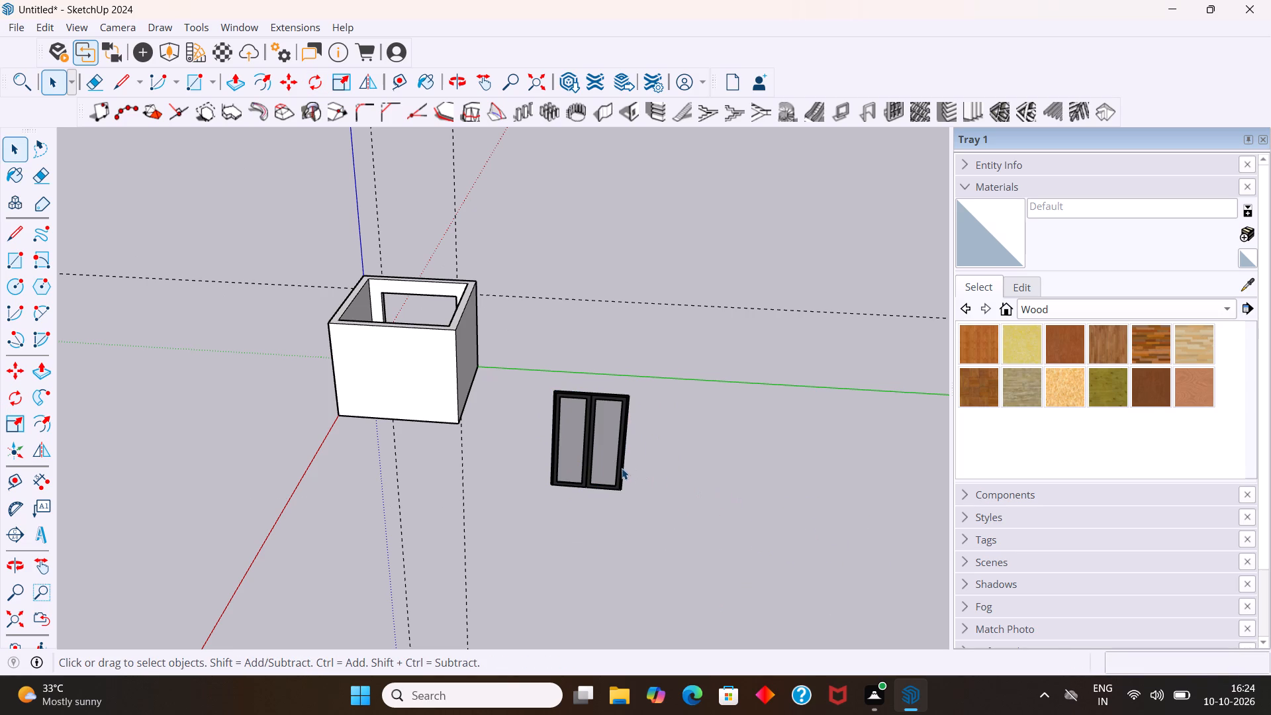
{"action": "key", "text": "s"}
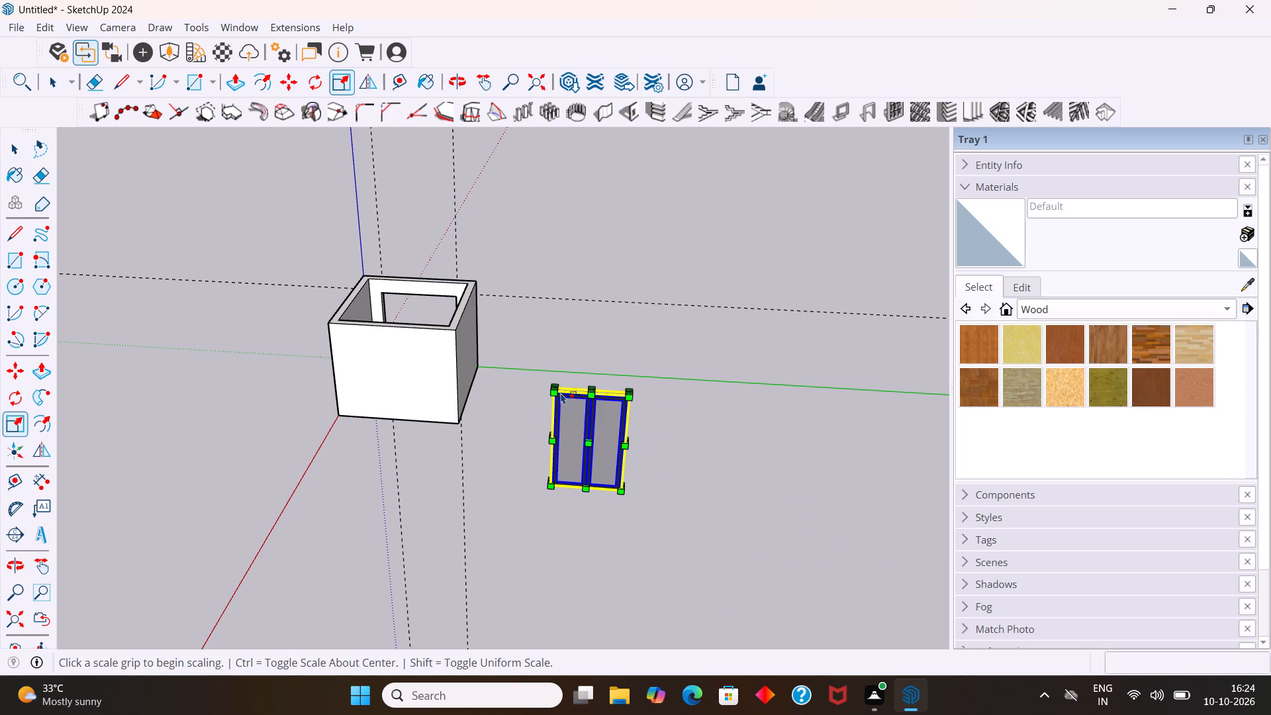
{"action": "left_click_drag", "start_coordinate": [559, 393], "coordinate": [591, 438]}
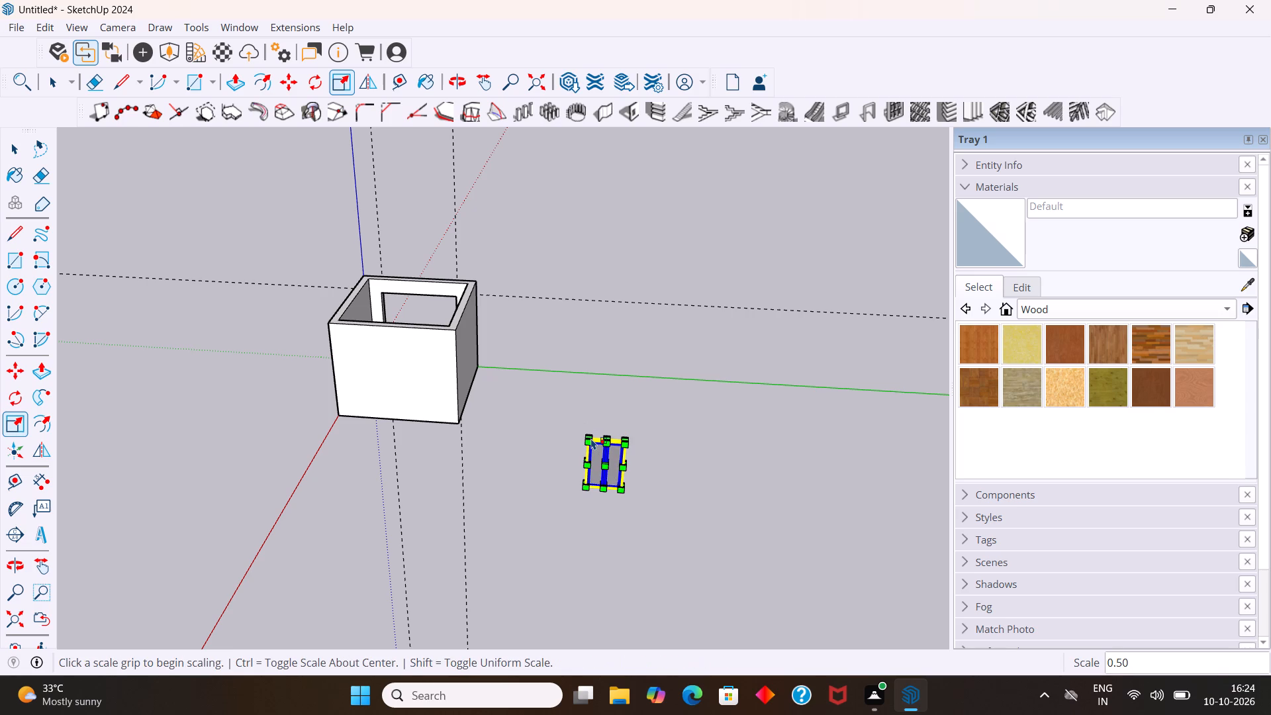
Move the glass door about 32' 9" to the outer side of the wall with the opening, just beside the opening.
{"action": "key", "text": "m"}
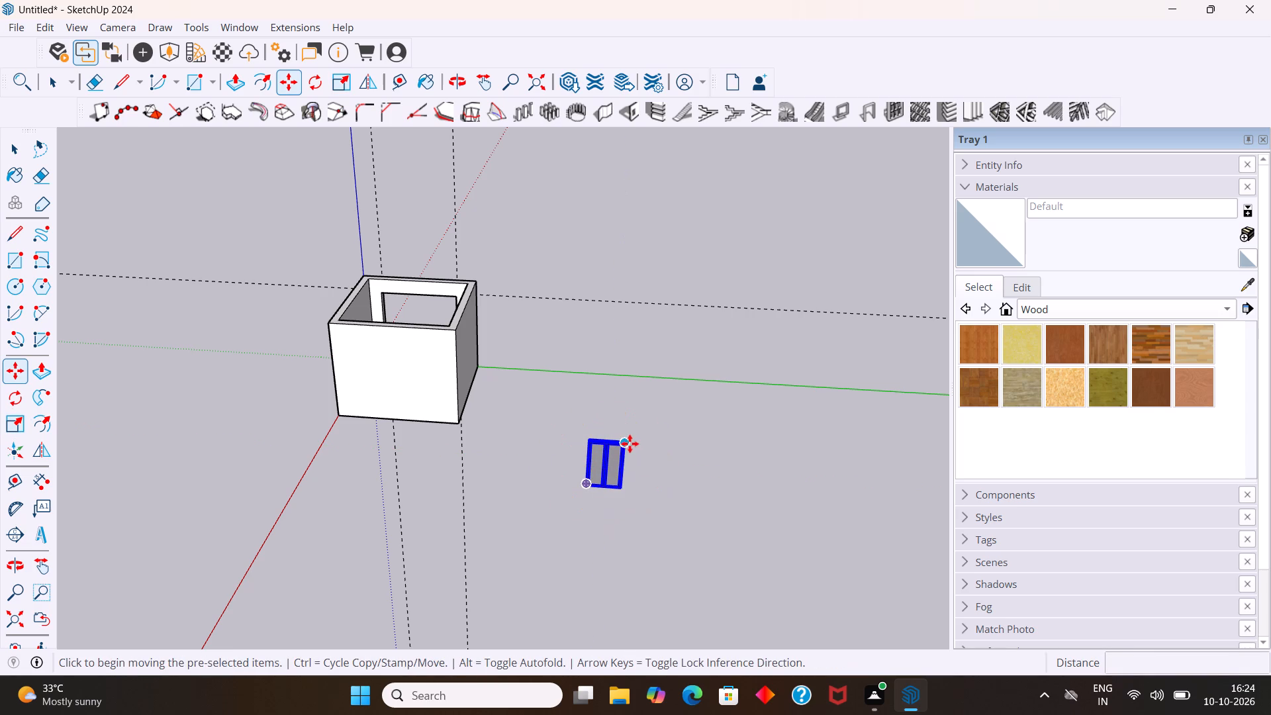
{"action": "left_click", "coordinate": [626, 487]}
{"action": "scroll", "coordinate": [559, 394], "scroll_direction": "up", "scroll_amount": 2}
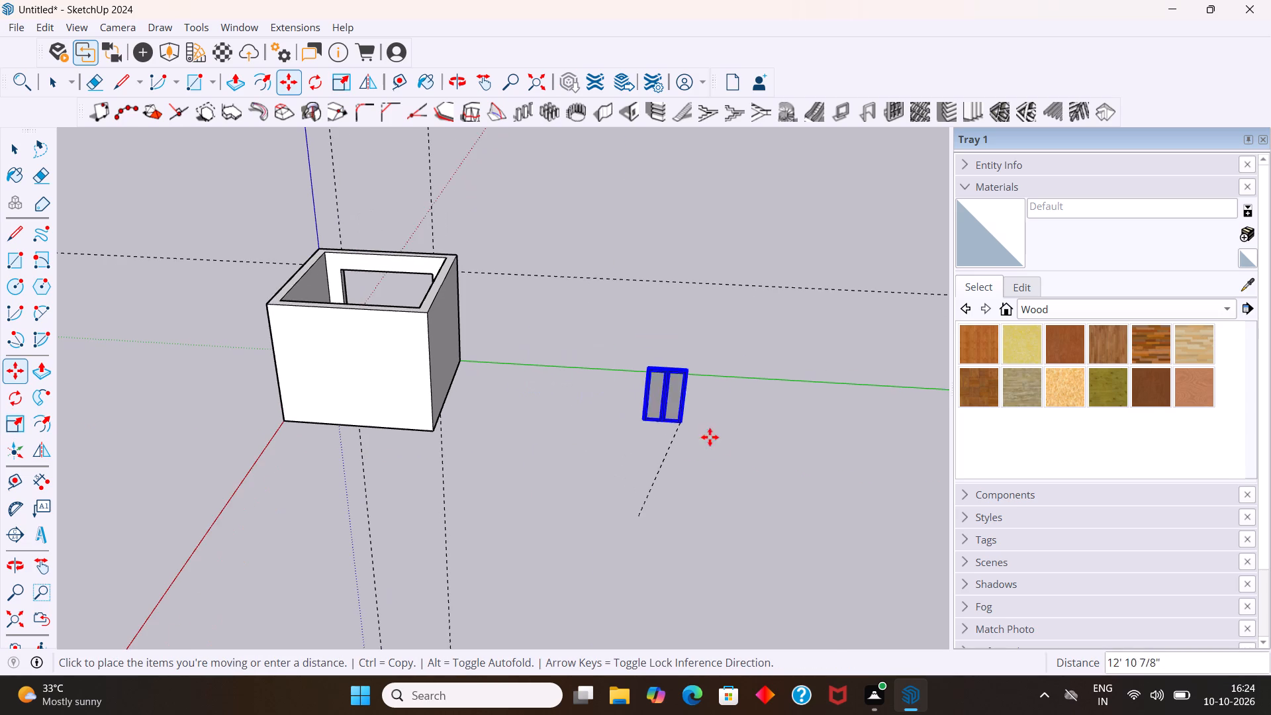
{"action": "scroll", "coordinate": [720, 403], "scroll_direction": "up", "scroll_amount": 5}
{"action": "middle_click_drag", "start_coordinate": [745, 365], "coordinate": [53, 444]}
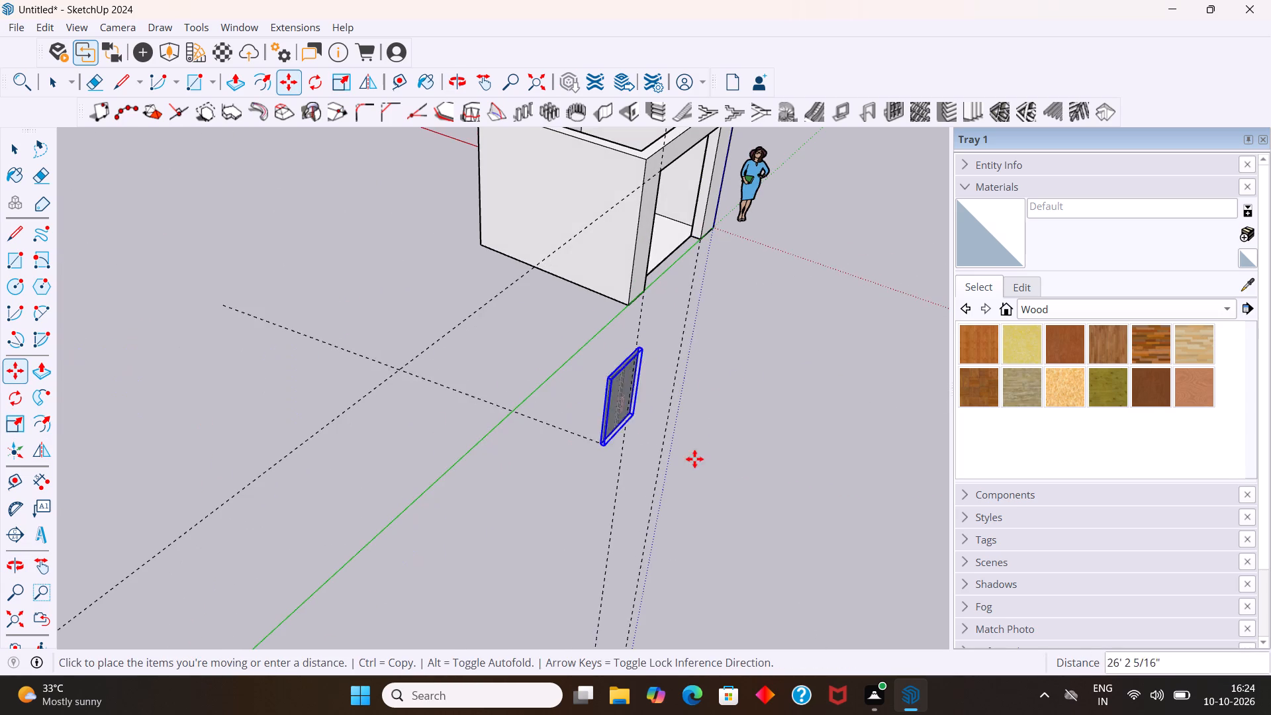
{"action": "middle_click_drag", "start_coordinate": [763, 472], "coordinate": [349, 400]}
{"action": "left_click", "coordinate": [519, 445]}
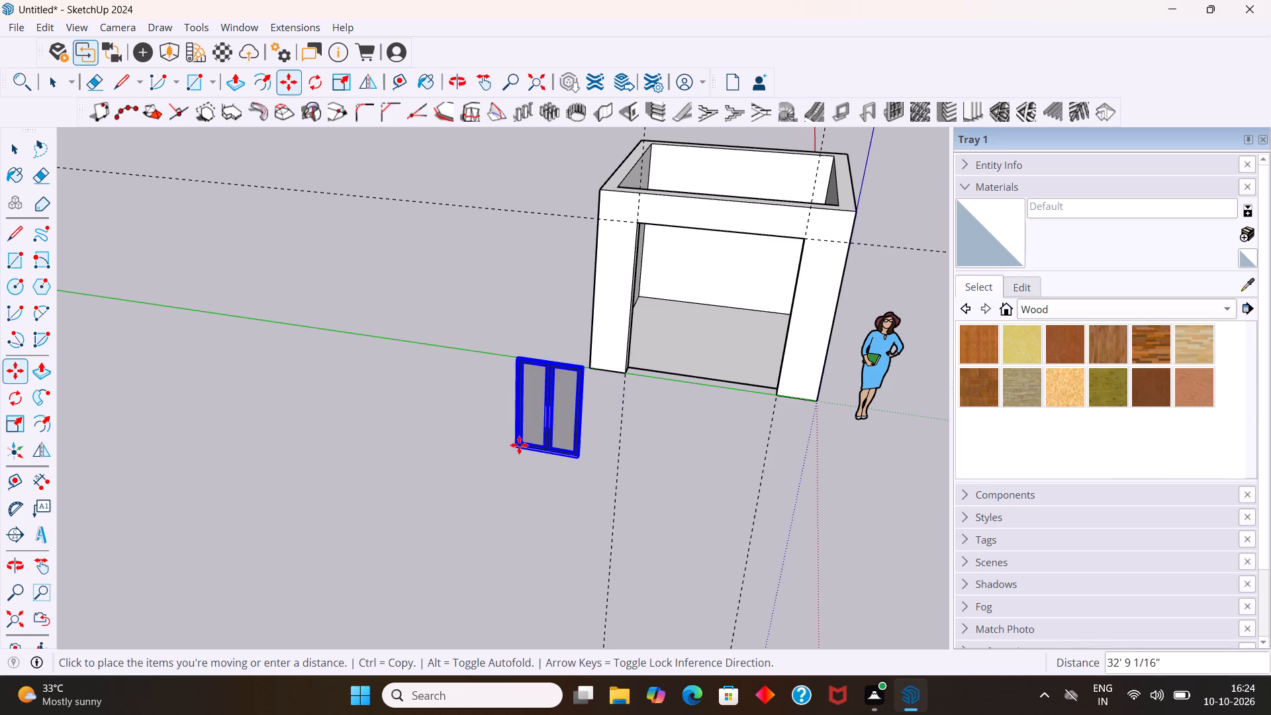
Move the glass door into the wall opening, aligning its bottom frame corner with the opening's bottom corner nearest the origin.
{"action": "left_click", "coordinate": [580, 459]}
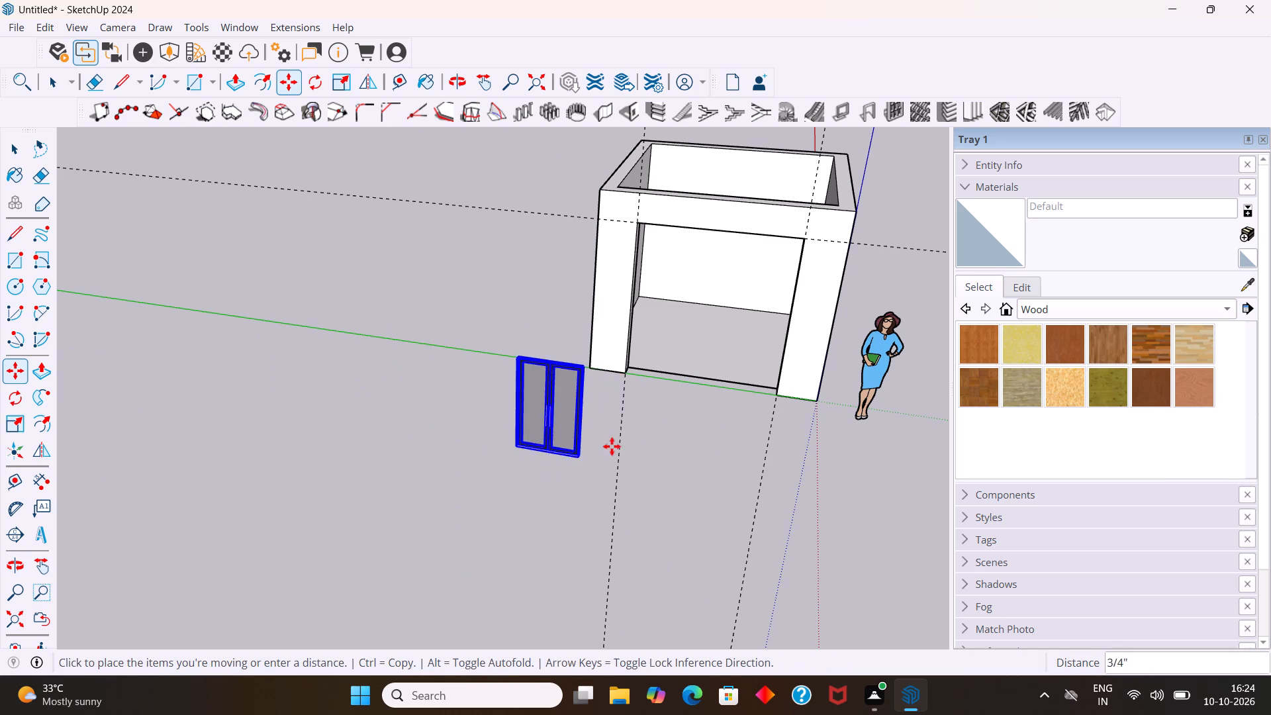
{"action": "scroll", "coordinate": [752, 425], "scroll_direction": "up", "scroll_amount": 12}
{"action": "middle_click_drag", "start_coordinate": [786, 390], "coordinate": [805, 488]}
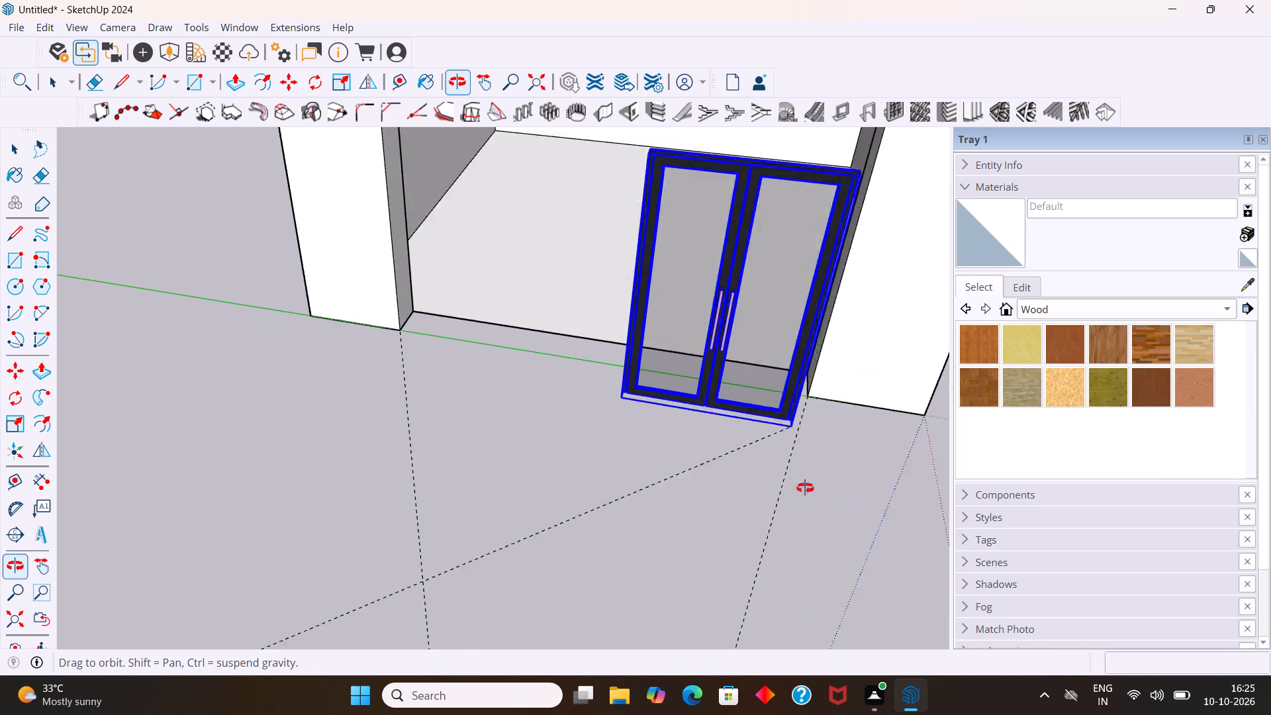
{"action": "middle_click_drag", "start_coordinate": [805, 488], "coordinate": [806, 520]}
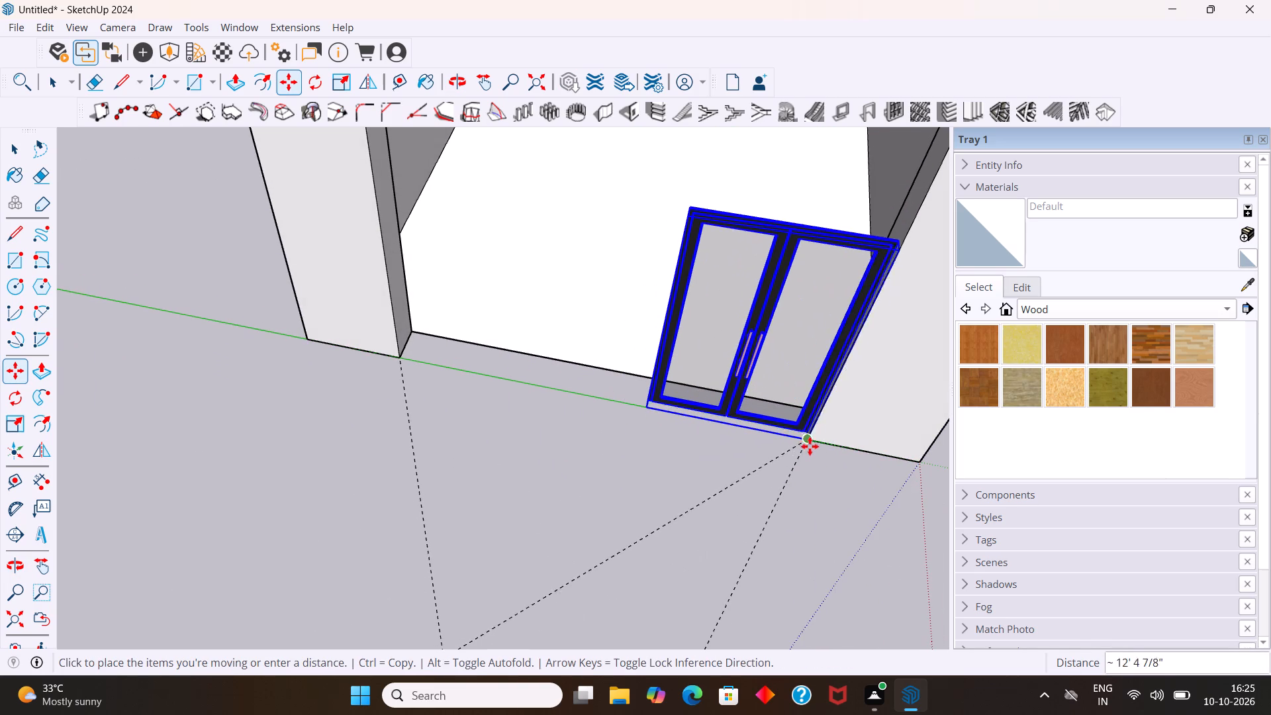
{"action": "scroll", "coordinate": [790, 452], "scroll_direction": "up", "scroll_amount": 6}
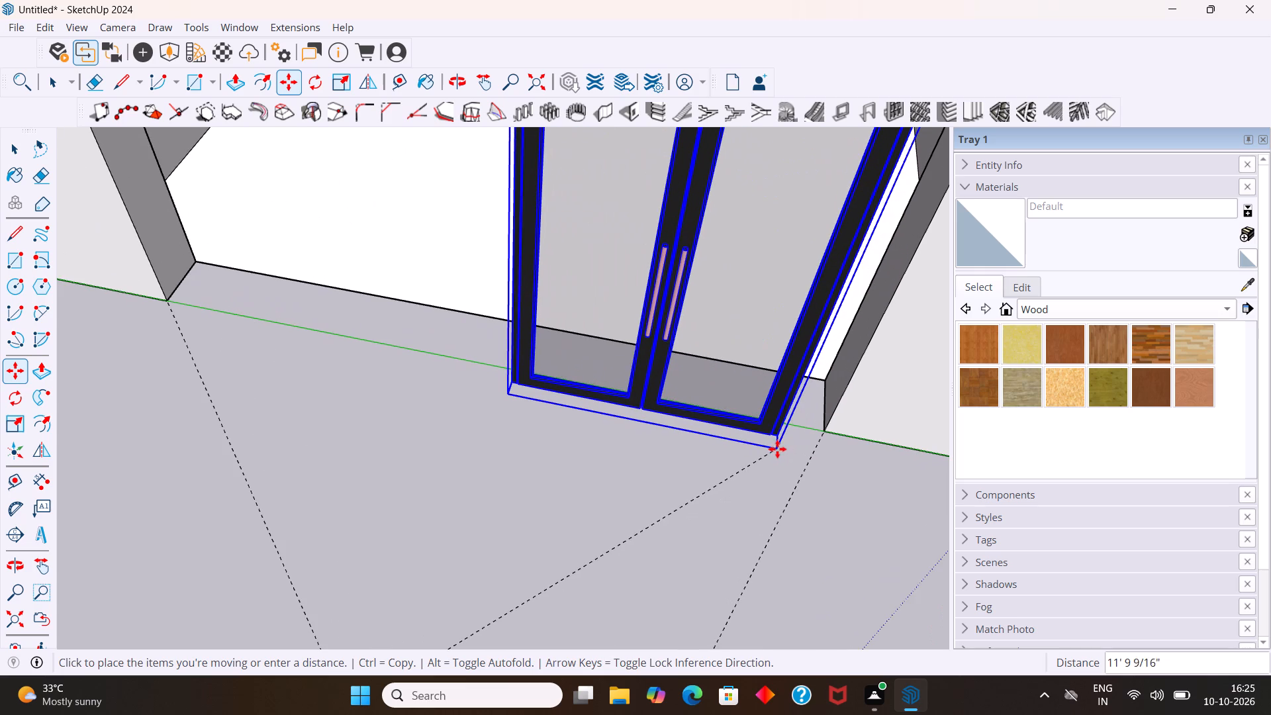
{"action": "left_click", "coordinate": [780, 450]}
{"action": "scroll", "coordinate": [785, 439], "scroll_direction": "up", "scroll_amount": 8}
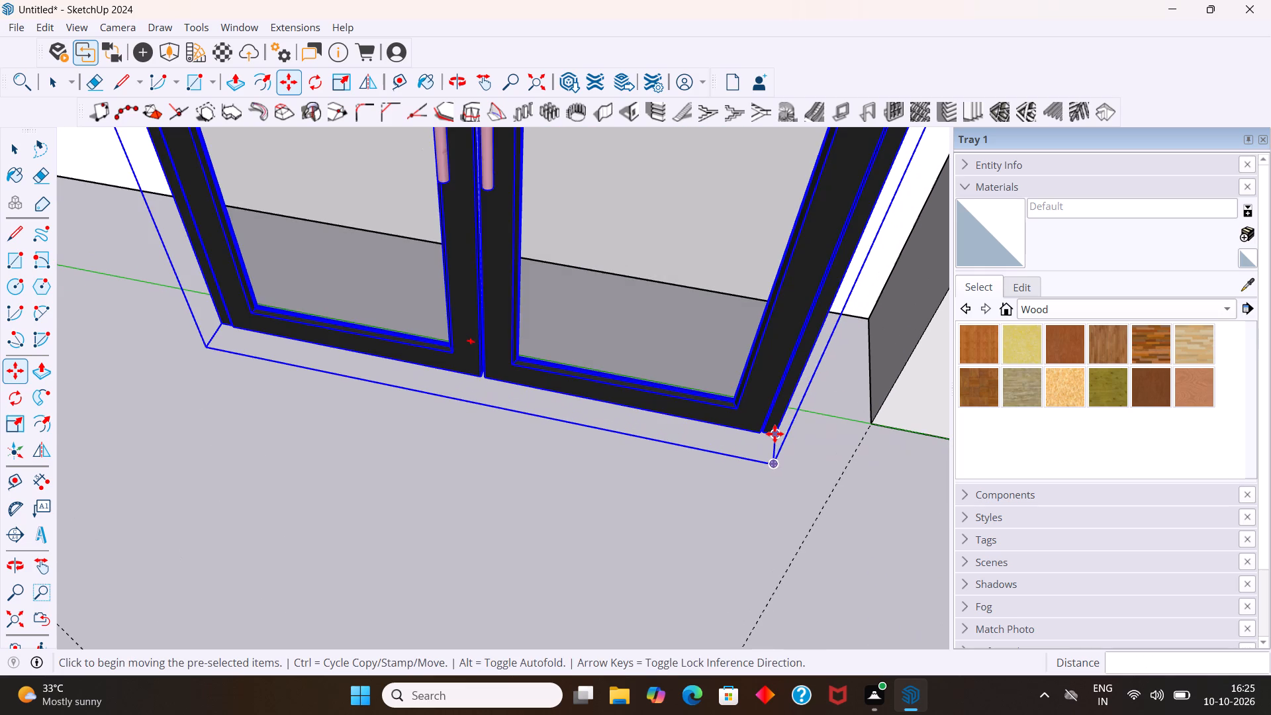
{"action": "left_click", "coordinate": [775, 434]}
{"action": "left_click", "coordinate": [870, 416]}
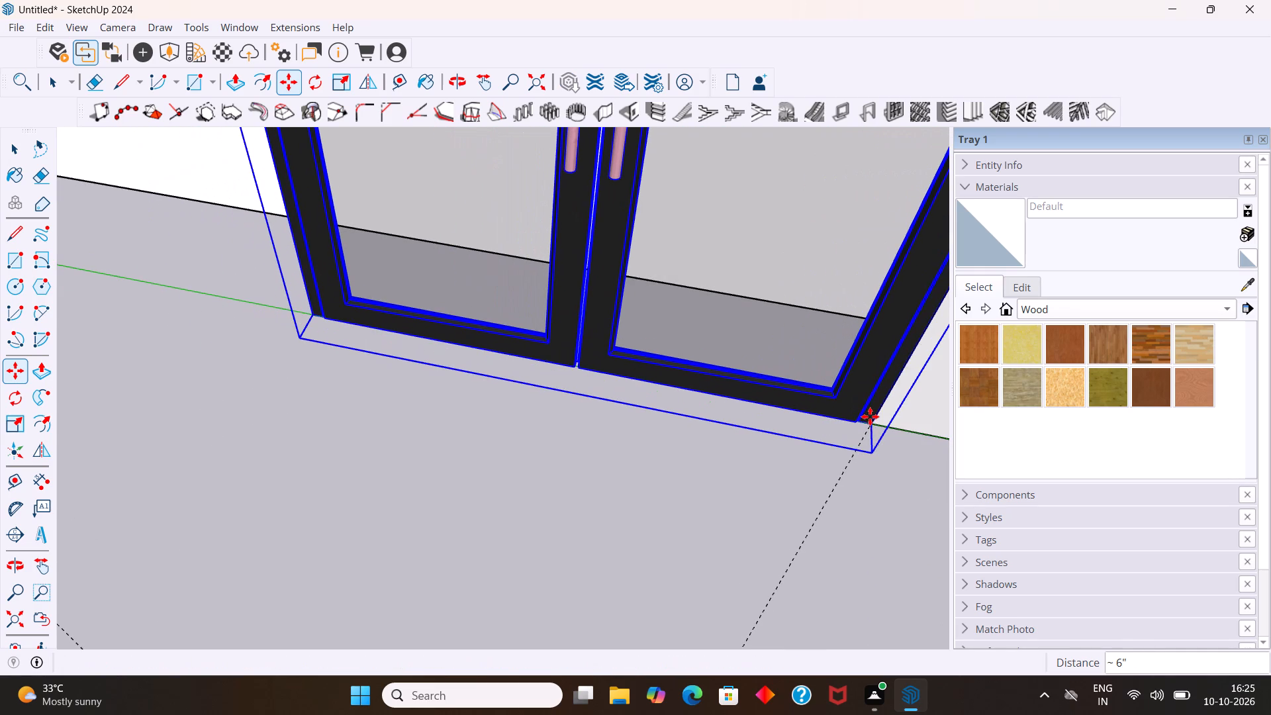
{"action": "key", "text": "space"}
Scale the glass door up uniformly within the wall opening, keeping its bottom corner nearest the origin fixed.
{"action": "scroll", "coordinate": [780, 373], "scroll_direction": "down", "scroll_amount": 10}
{"action": "scroll", "coordinate": [708, 274], "scroll_direction": "down", "scroll_amount": 6}
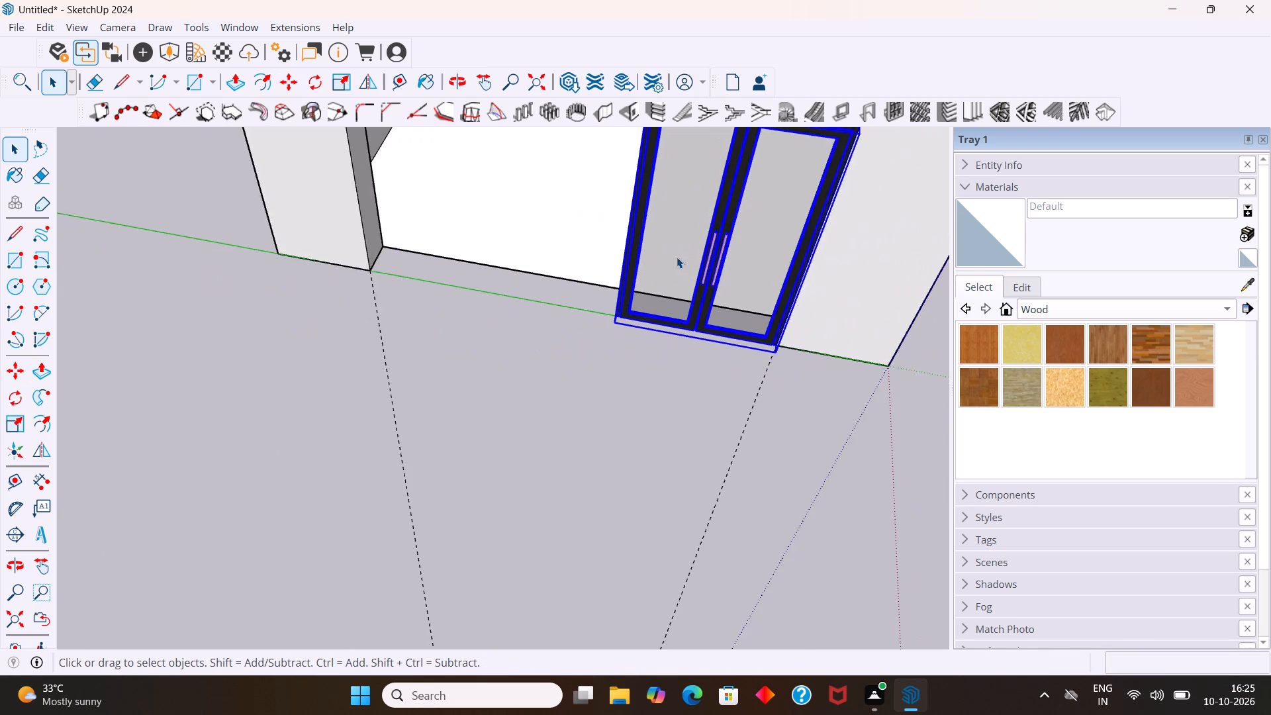
{"action": "scroll", "coordinate": [665, 250], "scroll_direction": "down", "scroll_amount": 5}
{"action": "scroll", "coordinate": [579, 219], "scroll_direction": "down", "scroll_amount": 11}
{"action": "scroll", "coordinate": [621, 133], "scroll_direction": "down", "scroll_amount": 3}
{"action": "scroll", "coordinate": [621, 142], "scroll_direction": "up", "scroll_amount": 1}
{"action": "scroll", "coordinate": [621, 142], "scroll_direction": "down", "scroll_amount": 3}
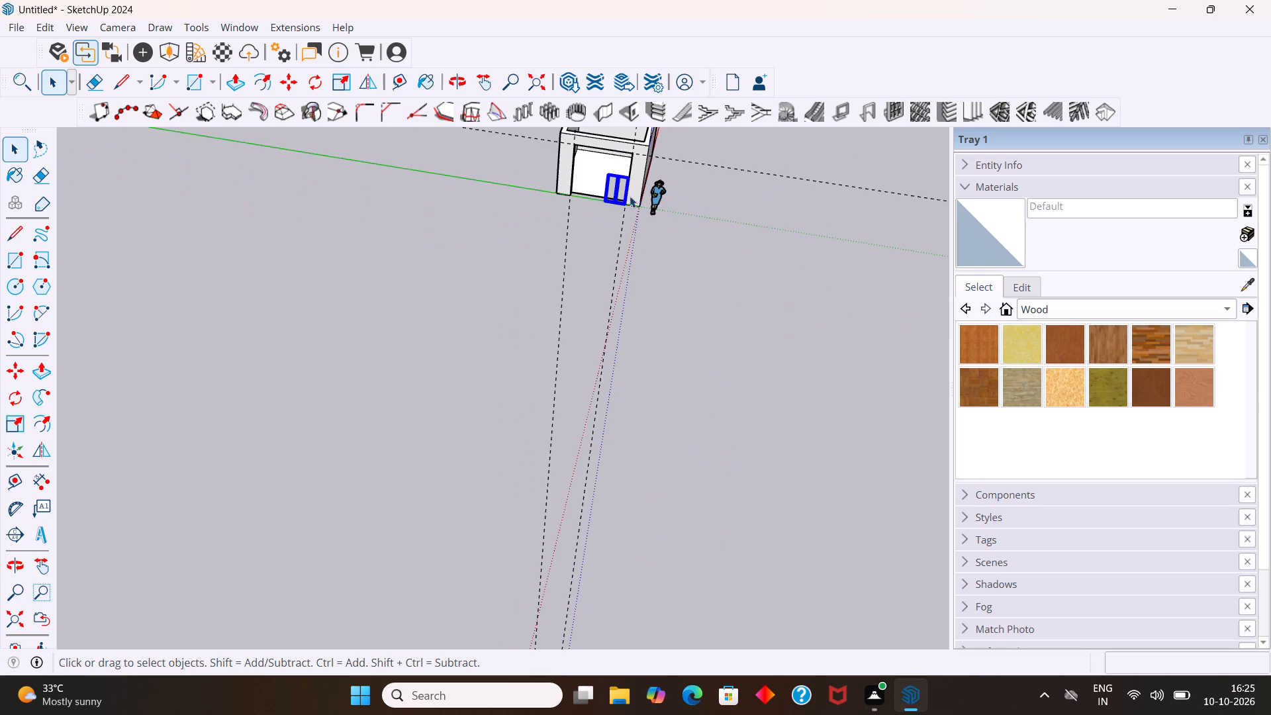
{"action": "scroll", "coordinate": [624, 169], "scroll_direction": "down", "scroll_amount": 5}
{"action": "middle_click_drag", "start_coordinate": [570, 421], "coordinate": [604, 184]}
{"action": "scroll", "coordinate": [596, 172], "scroll_direction": "up", "scroll_amount": 12}
{"action": "middle_click_drag", "start_coordinate": [577, 324], "coordinate": [555, 464]}
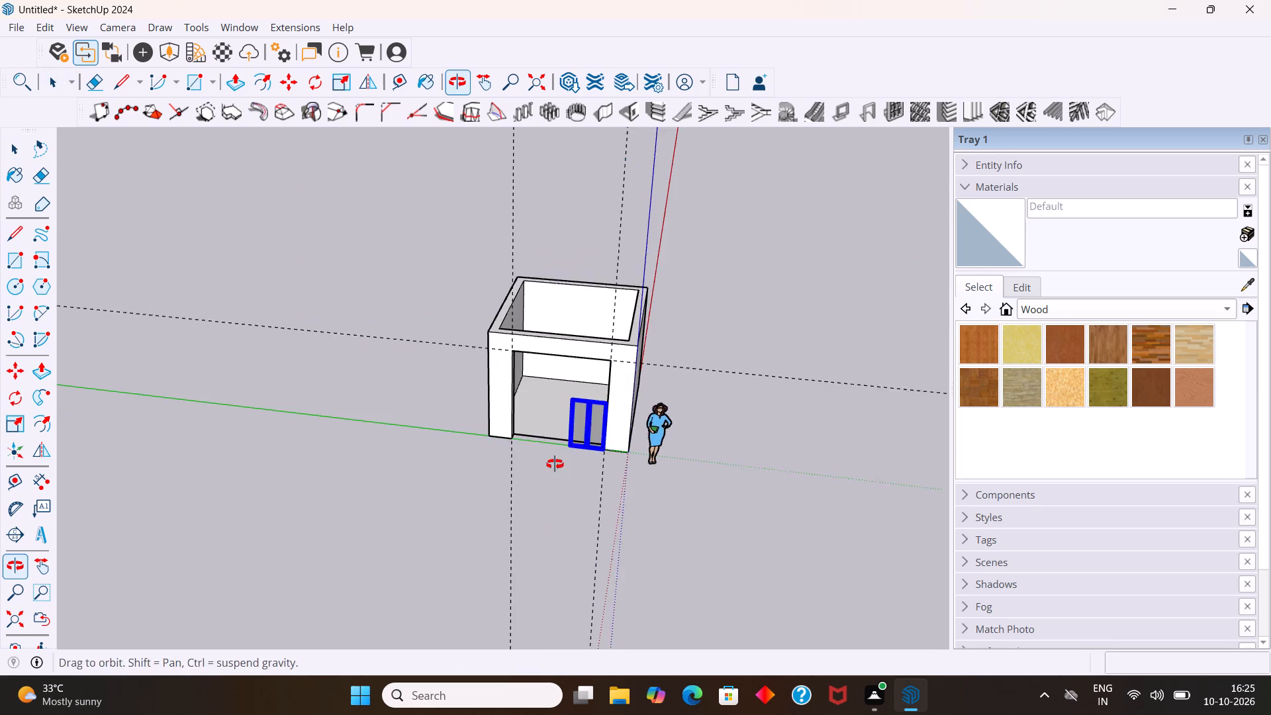
{"action": "middle_click_drag", "start_coordinate": [555, 464], "coordinate": [555, 465]}
{"action": "scroll", "coordinate": [580, 400], "scroll_direction": "up", "scroll_amount": 11}
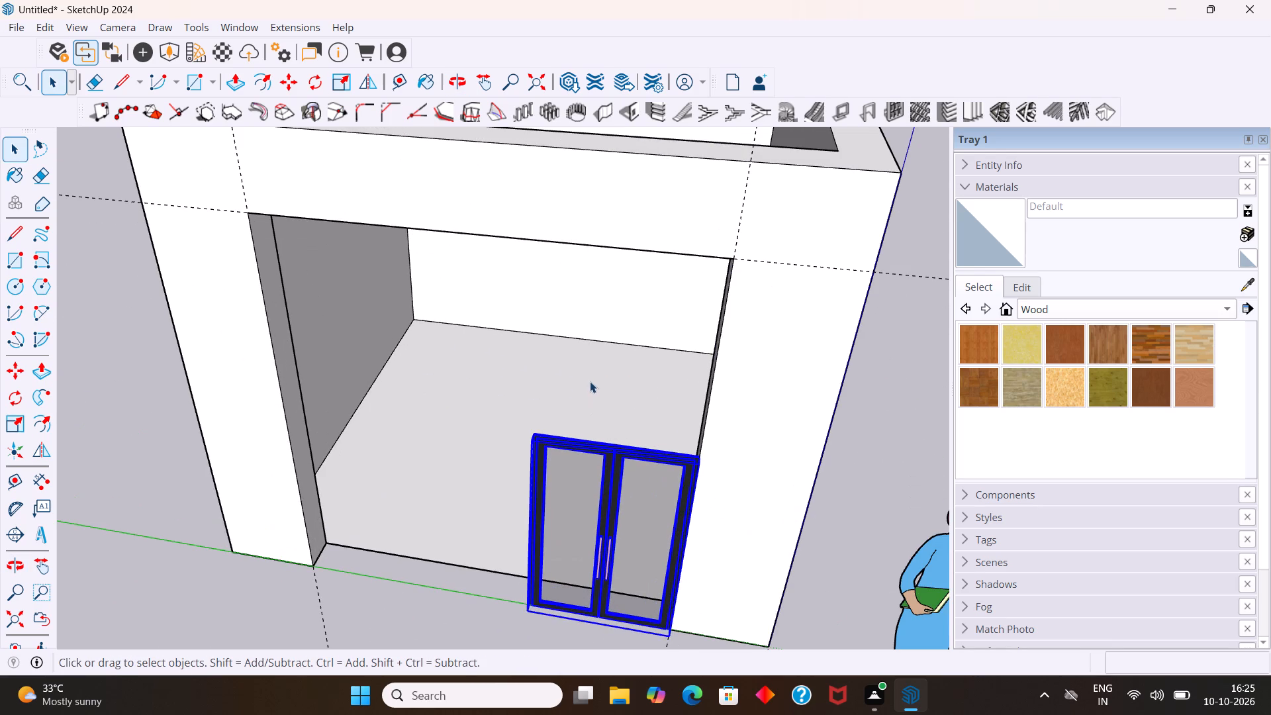
{"action": "key", "text": "s"}
{"action": "scroll", "coordinate": [556, 422], "scroll_direction": "up", "scroll_amount": 4}
{"action": "left_click_drag", "start_coordinate": [506, 461], "coordinate": [400, 314]}
Scale the glass door uniformly by about 1.41 so its top reaches the top edge of the opening.
{"action": "scroll", "coordinate": [396, 306], "scroll_direction": "down", "scroll_amount": 9}
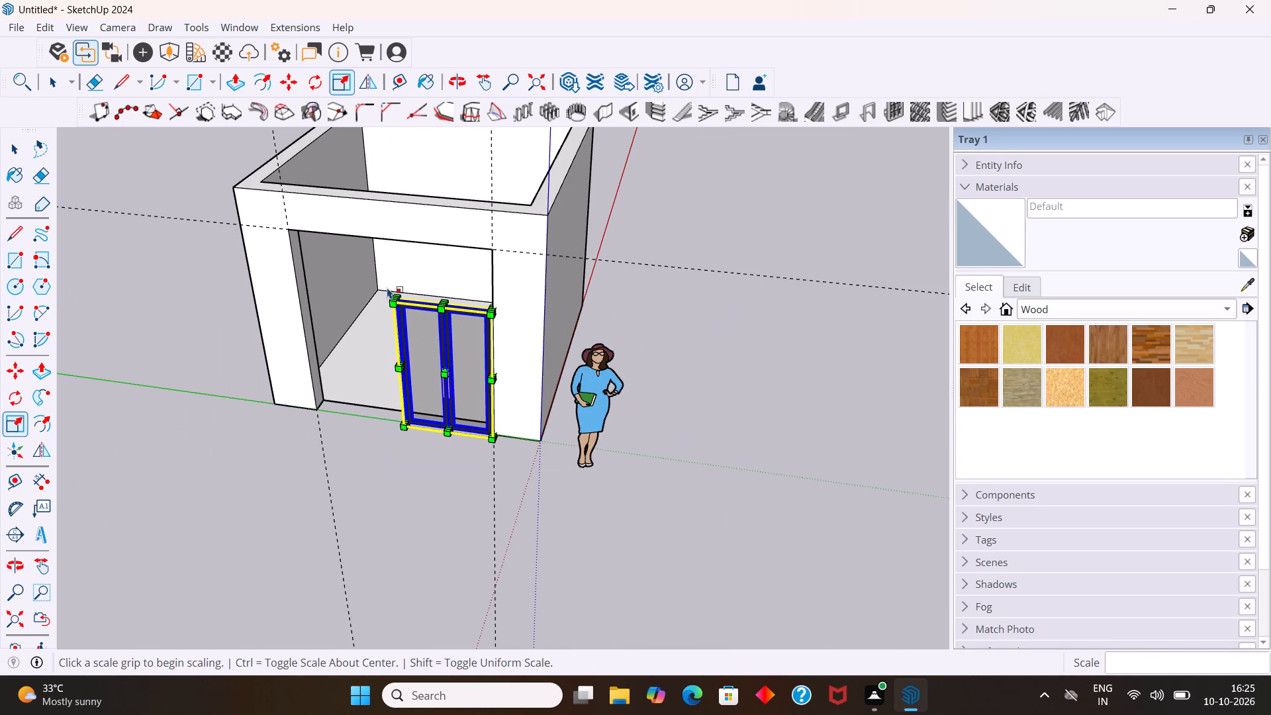
{"action": "left_click_drag", "start_coordinate": [393, 305], "coordinate": [352, 236]}
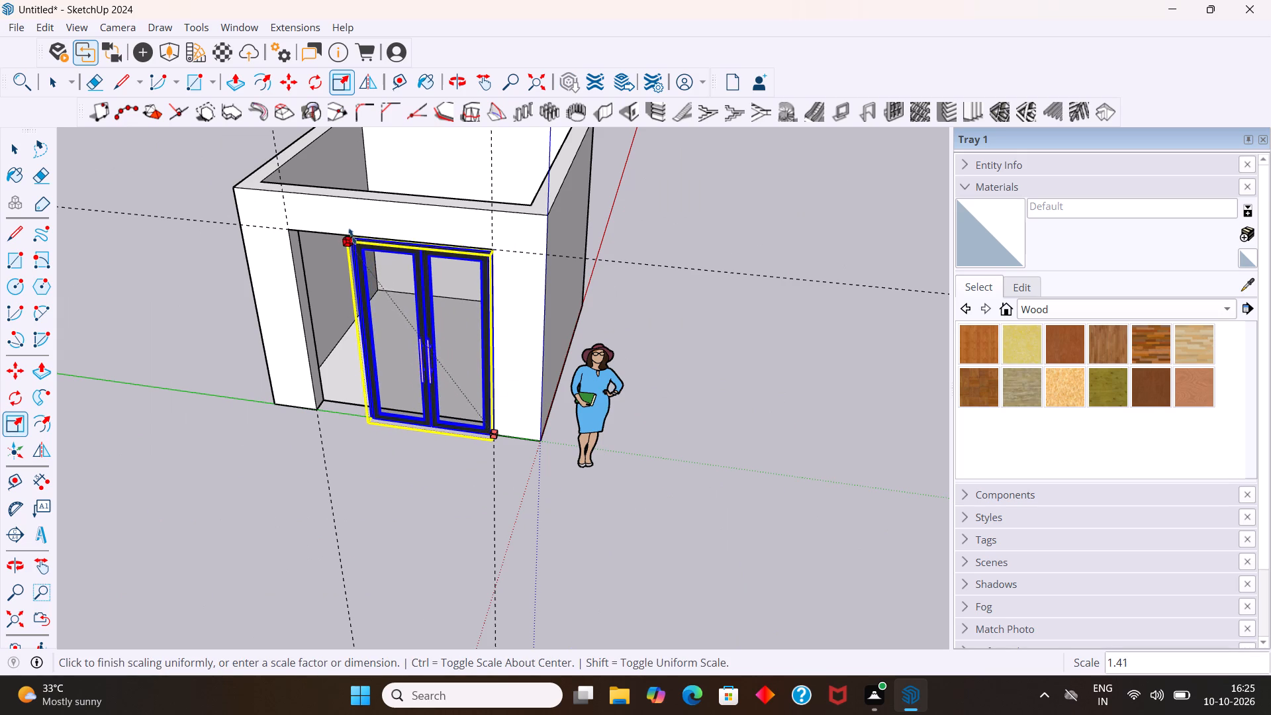
{"action": "left_click_drag", "start_coordinate": [352, 236], "coordinate": [352, 233]}
Stretch the glass door's width along its red axis so its frame reaches the far side edge of the wall opening.
{"action": "middle_click_drag", "start_coordinate": [387, 303], "coordinate": [683, 328]}
{"action": "scroll", "coordinate": [390, 365], "scroll_direction": "up", "scroll_amount": 2}
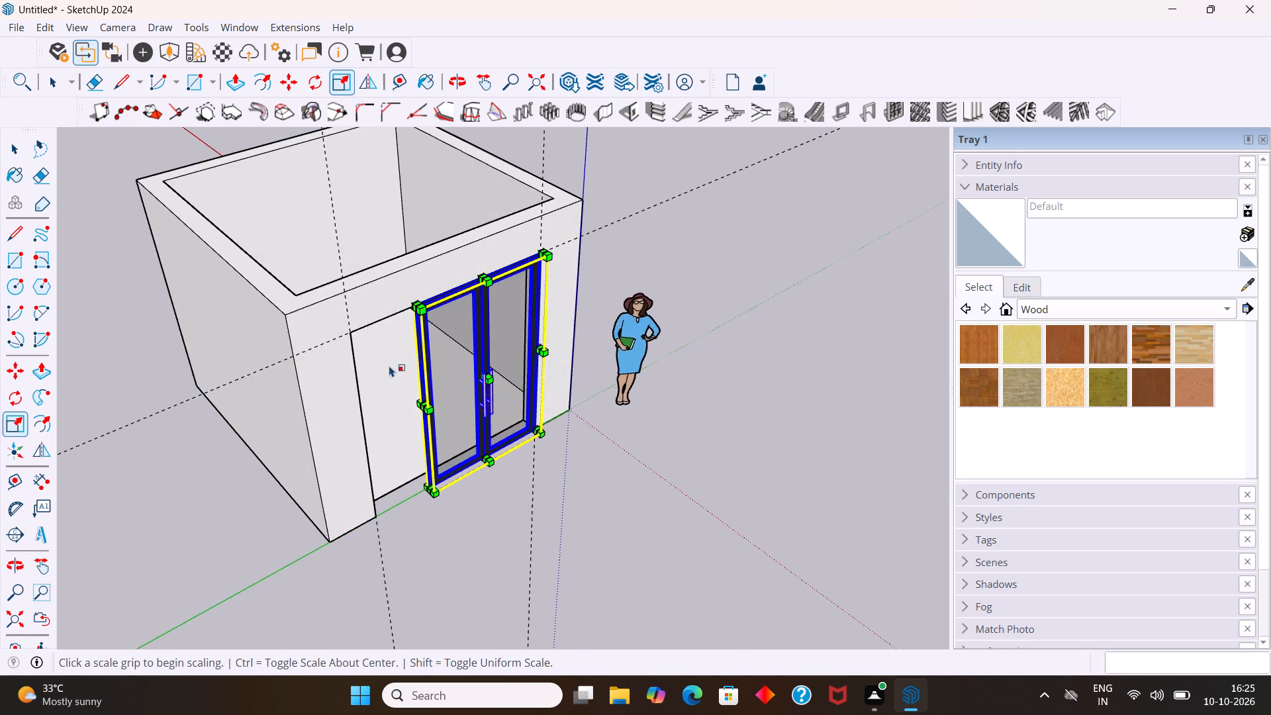
{"action": "scroll", "coordinate": [389, 365], "scroll_direction": "up", "scroll_amount": 2}
{"action": "left_click_drag", "start_coordinate": [451, 439], "coordinate": [393, 453]}
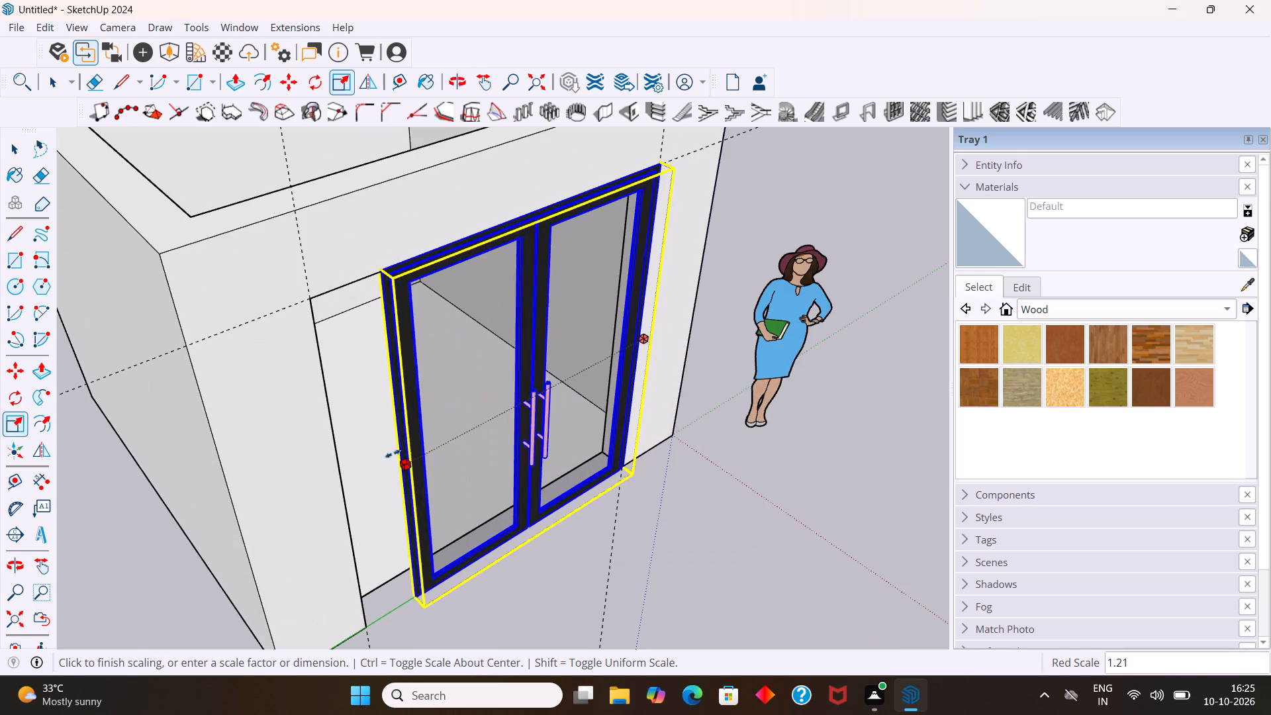
{"action": "left_click_drag", "start_coordinate": [393, 453], "coordinate": [333, 469]}
{"action": "scroll", "coordinate": [497, 443], "scroll_direction": "down", "scroll_amount": 10}
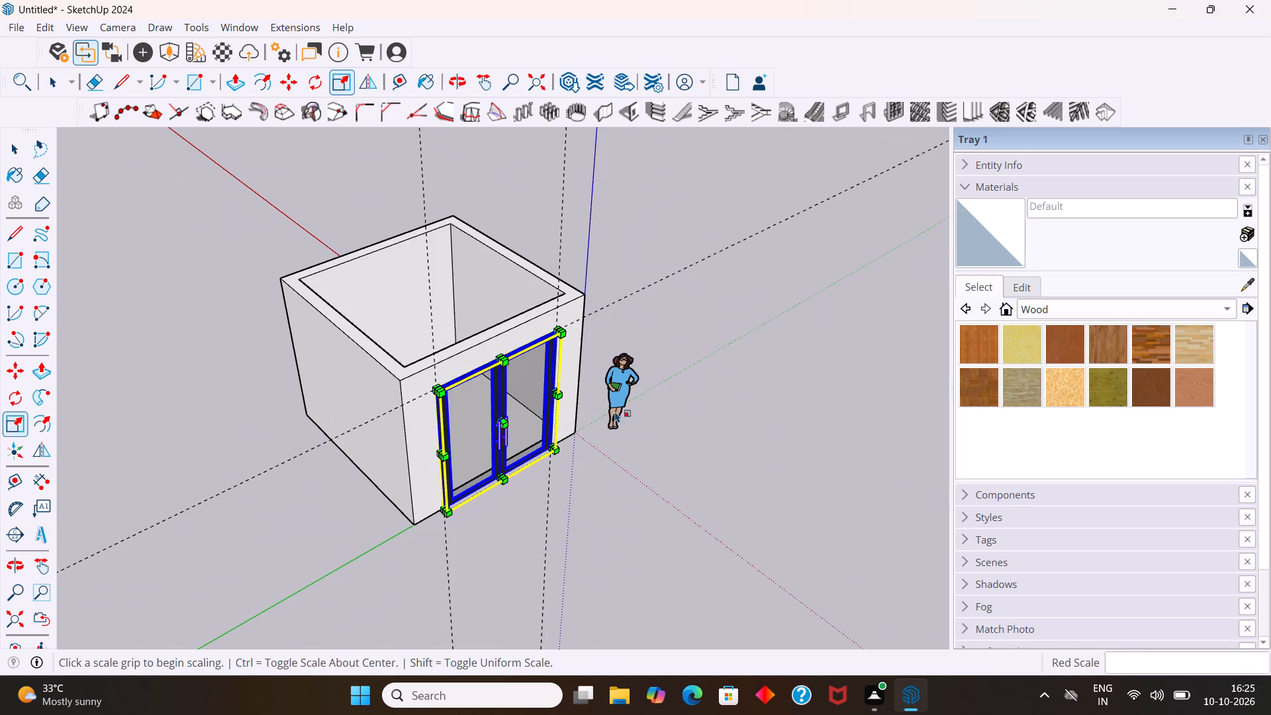
{"action": "key", "text": "space"}
{"action": "middle_click_drag", "start_coordinate": [671, 457], "coordinate": [516, 451]}
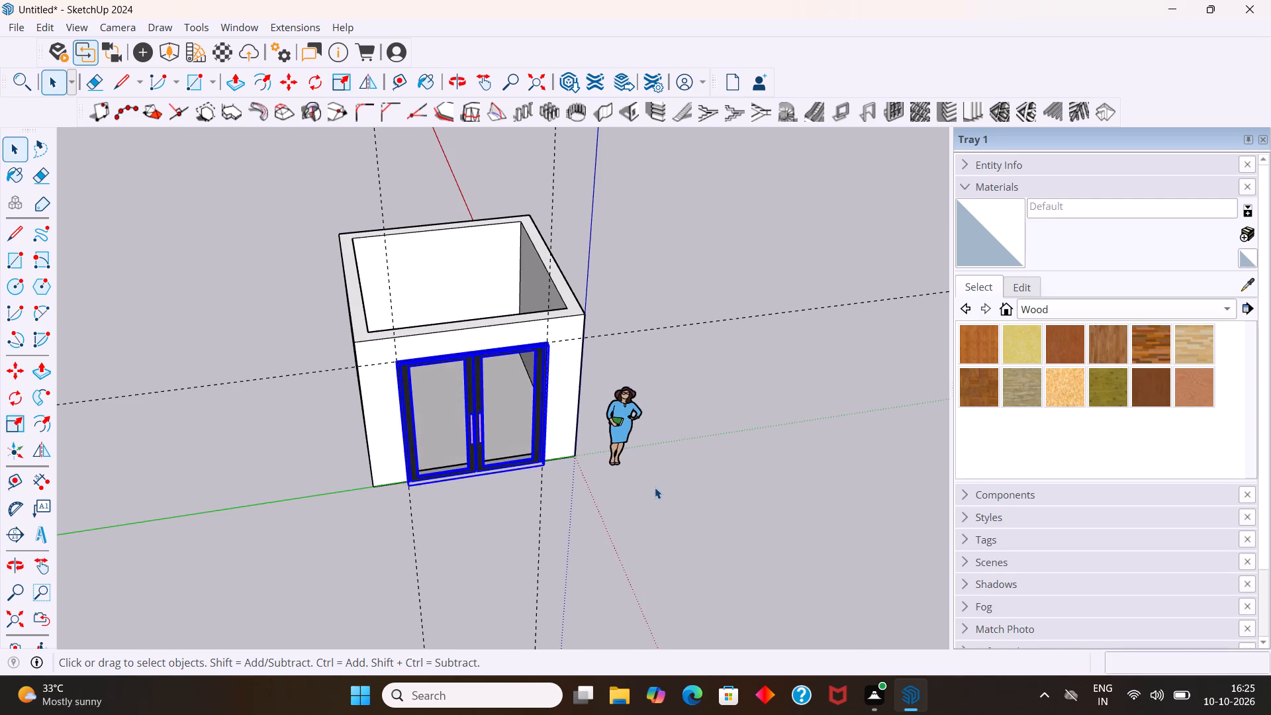
{"action": "left_click", "coordinate": [656, 487]}
Examine the fitted glass door from outside and from inside the room.
{"action": "scroll", "coordinate": [589, 450], "scroll_direction": "down", "scroll_amount": 5}
{"action": "middle_click_drag", "start_coordinate": [570, 455], "coordinate": [540, 301]}
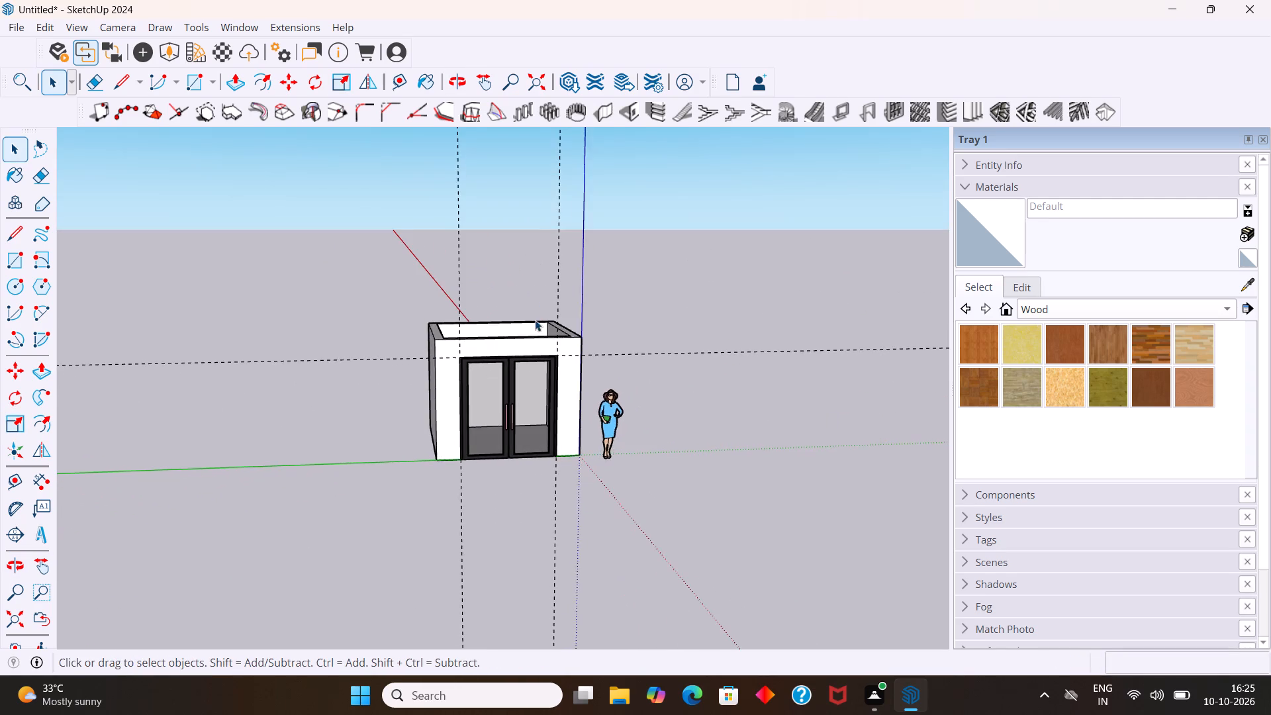
{"action": "scroll", "coordinate": [535, 320], "scroll_direction": "up", "scroll_amount": 5}
{"action": "middle_click_drag", "start_coordinate": [528, 493], "coordinate": [267, 405]}
{"action": "middle_click_drag", "start_coordinate": [579, 465], "coordinate": [120, 441]}
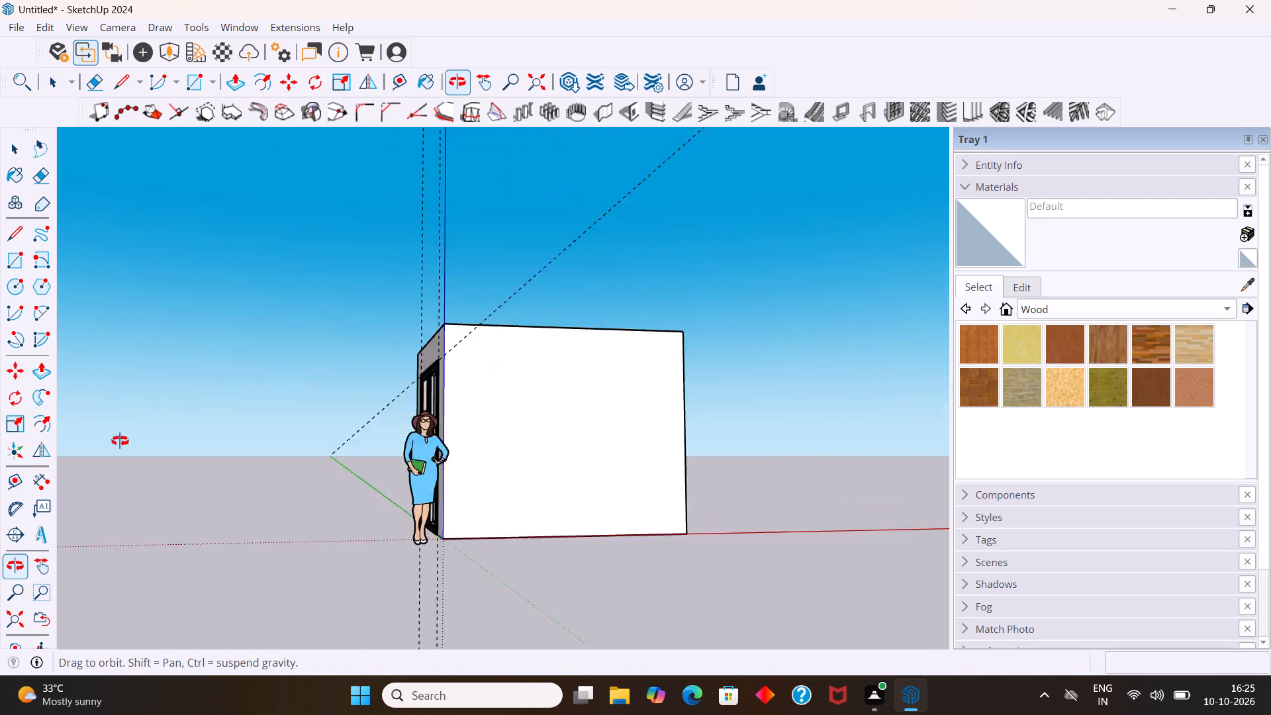
{"action": "middle_click_drag", "start_coordinate": [120, 441], "coordinate": [304, 441]}
{"action": "middle_click_drag", "start_coordinate": [689, 446], "coordinate": [274, 545]}
{"action": "scroll", "coordinate": [599, 308], "scroll_direction": "up", "scroll_amount": 1}
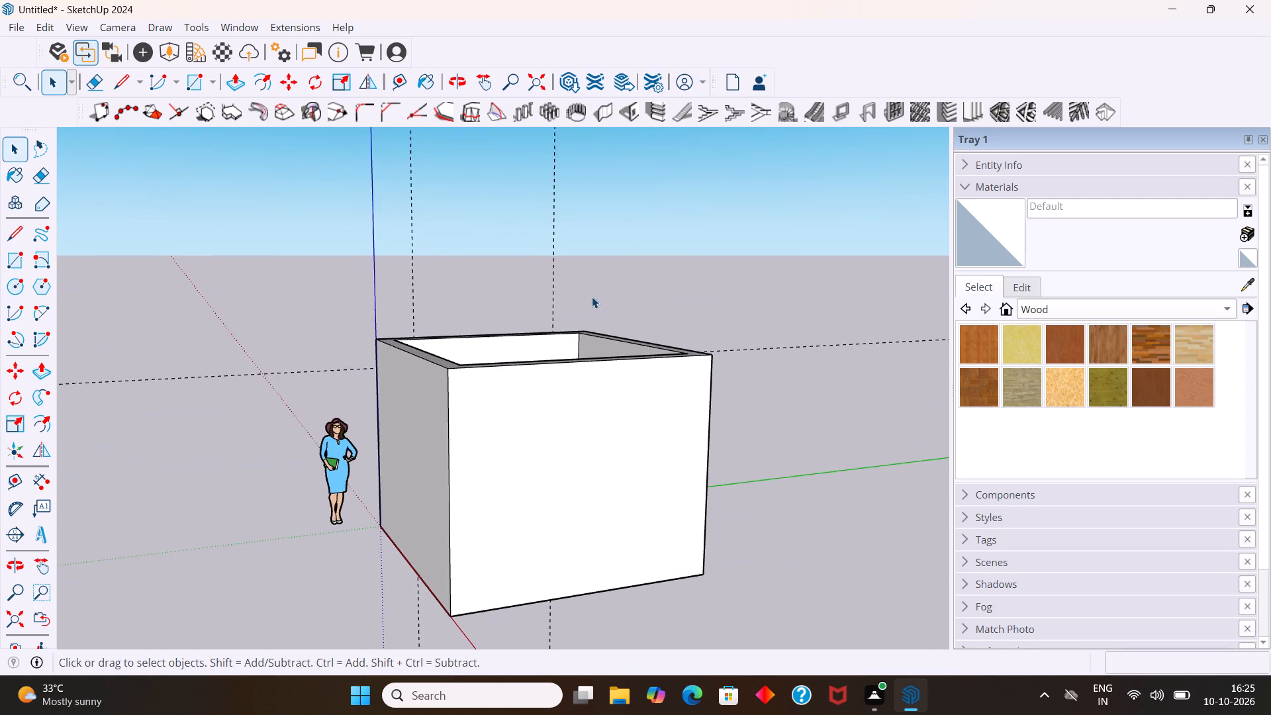
{"action": "middle_click_drag", "start_coordinate": [565, 305], "coordinate": [510, 422]}
{"action": "scroll", "coordinate": [545, 319], "scroll_direction": "up", "scroll_amount": 4}
{"action": "middle_click_drag", "start_coordinate": [520, 375], "coordinate": [414, 475]}
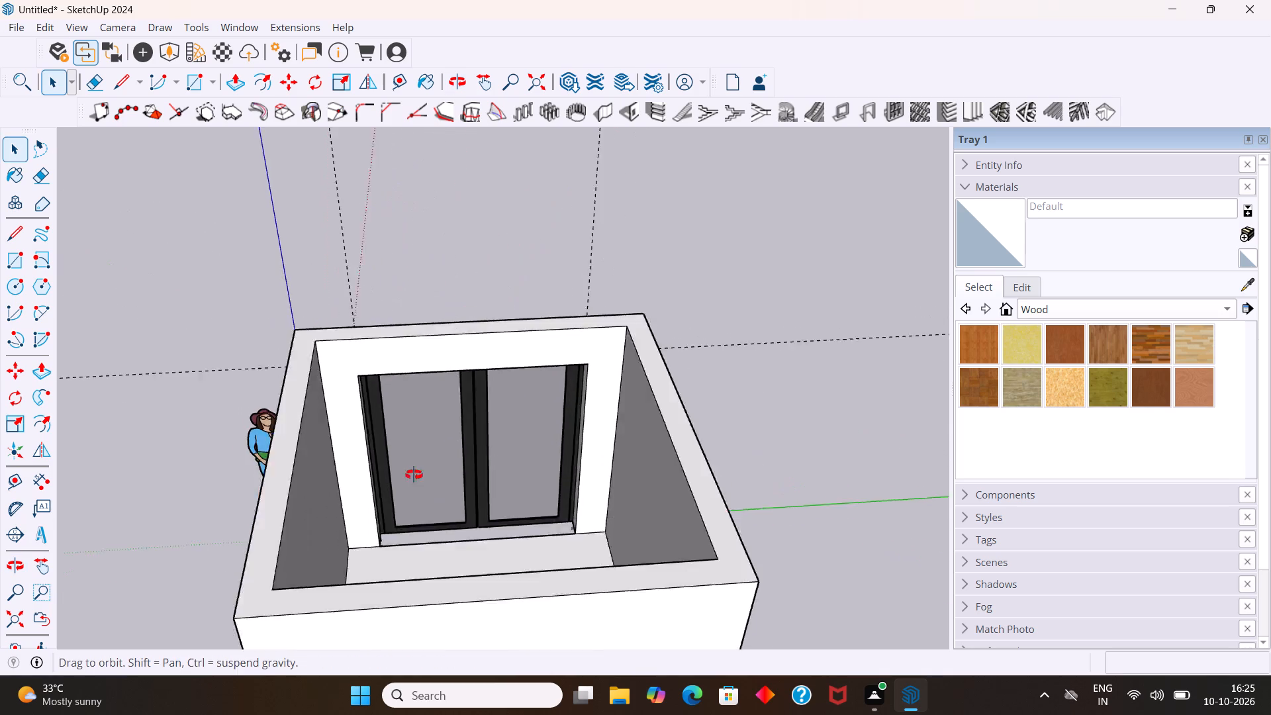
{"action": "middle_click_drag", "start_coordinate": [414, 475], "coordinate": [463, 381]}
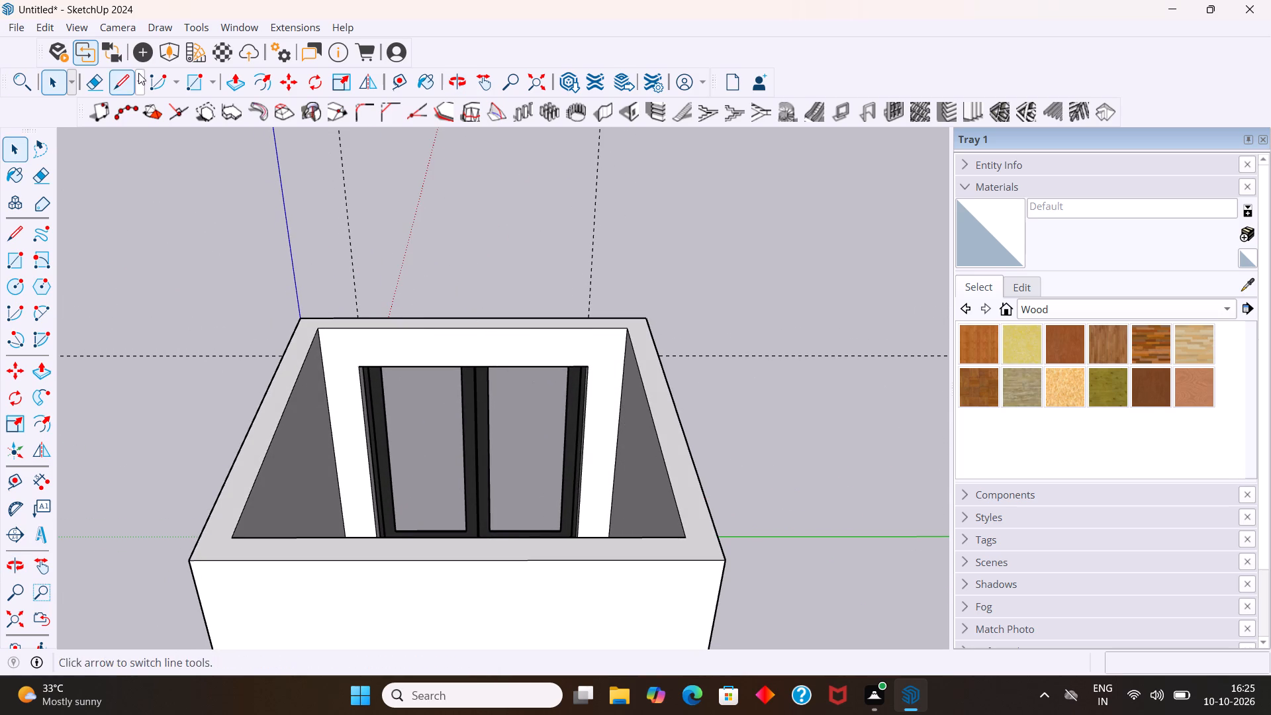
Import the curtain model from Downloads and place it on open ground outside the room.
{"action": "left_click", "coordinate": [17, 26]}
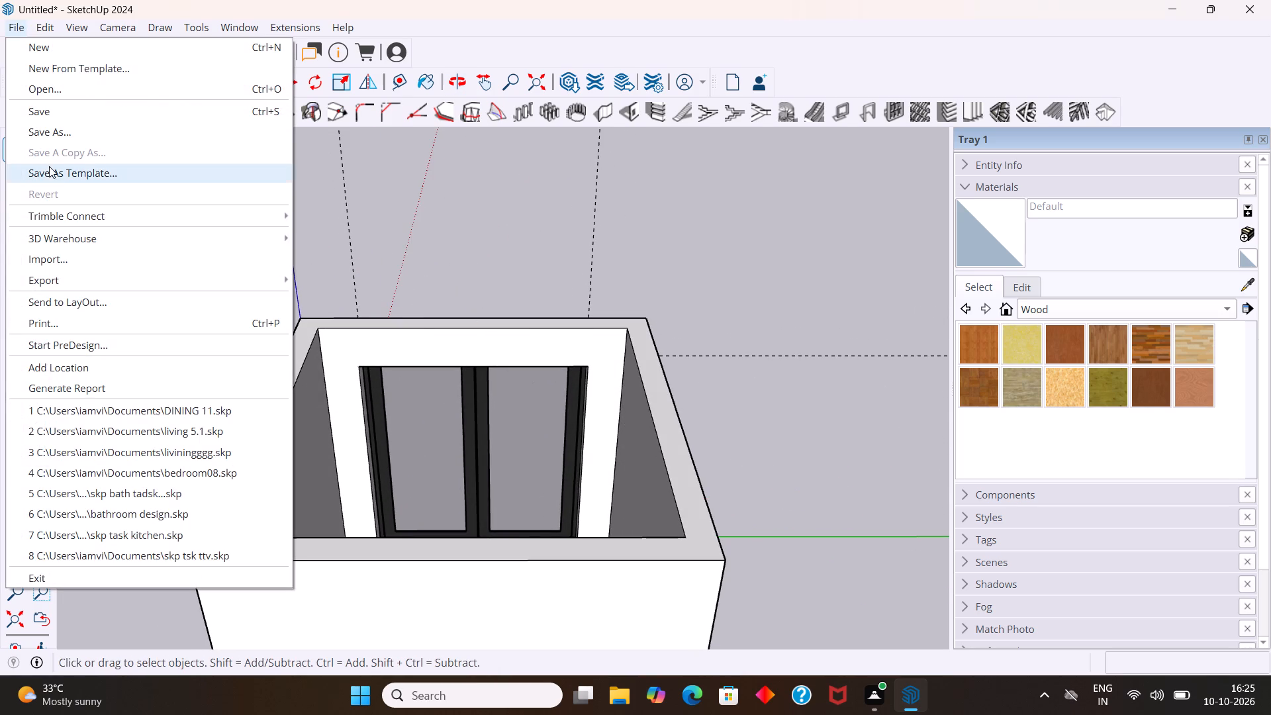
{"action": "left_click", "coordinate": [49, 254]}
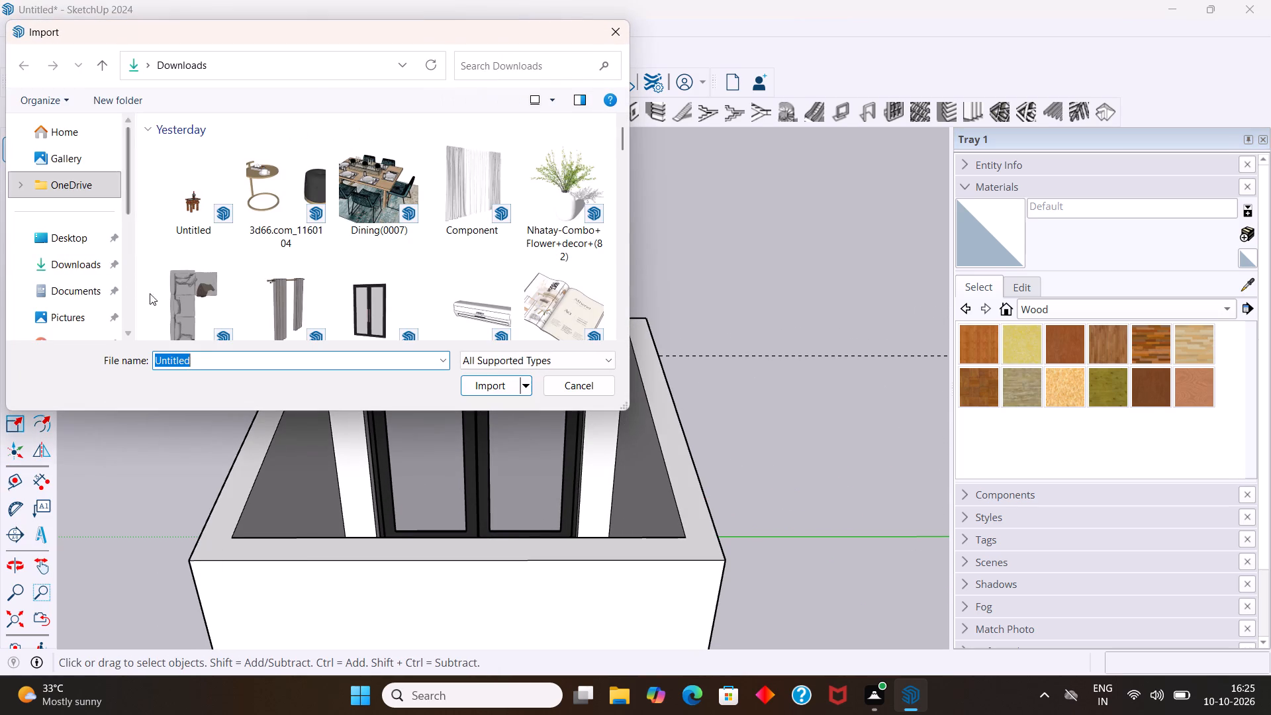
{"action": "left_click", "coordinate": [287, 303]}
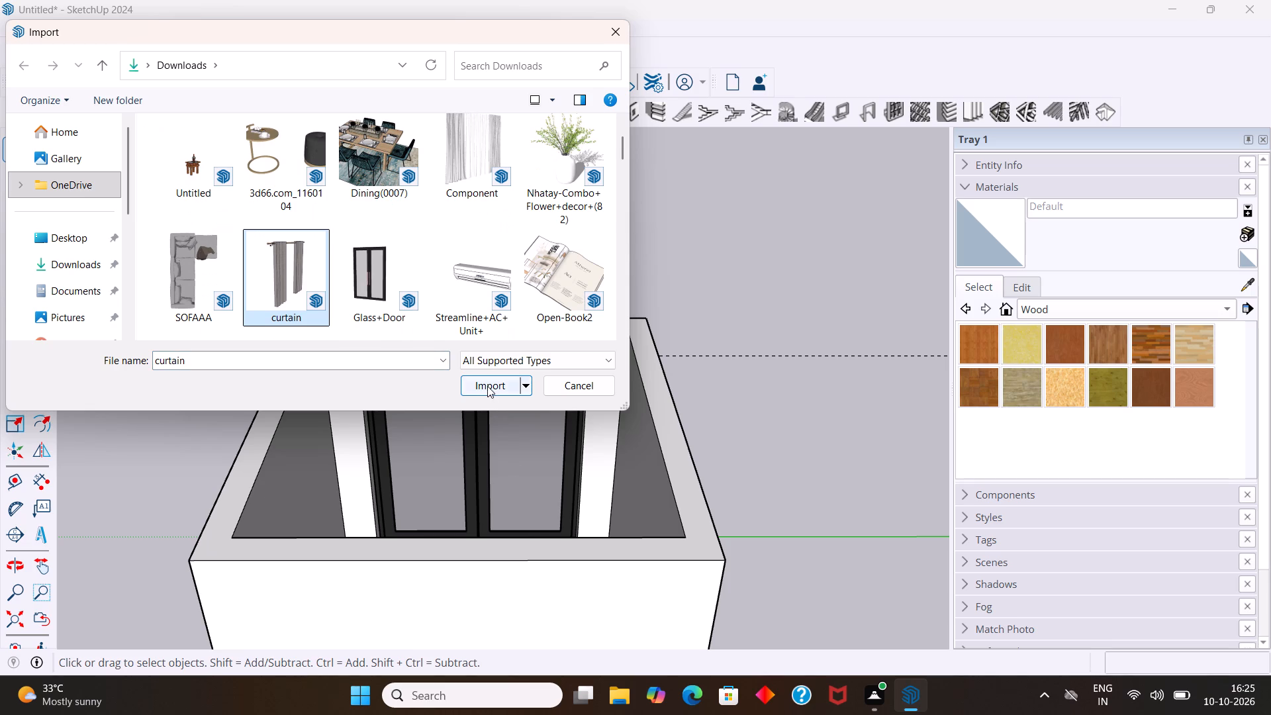
{"action": "left_click", "coordinate": [487, 386]}
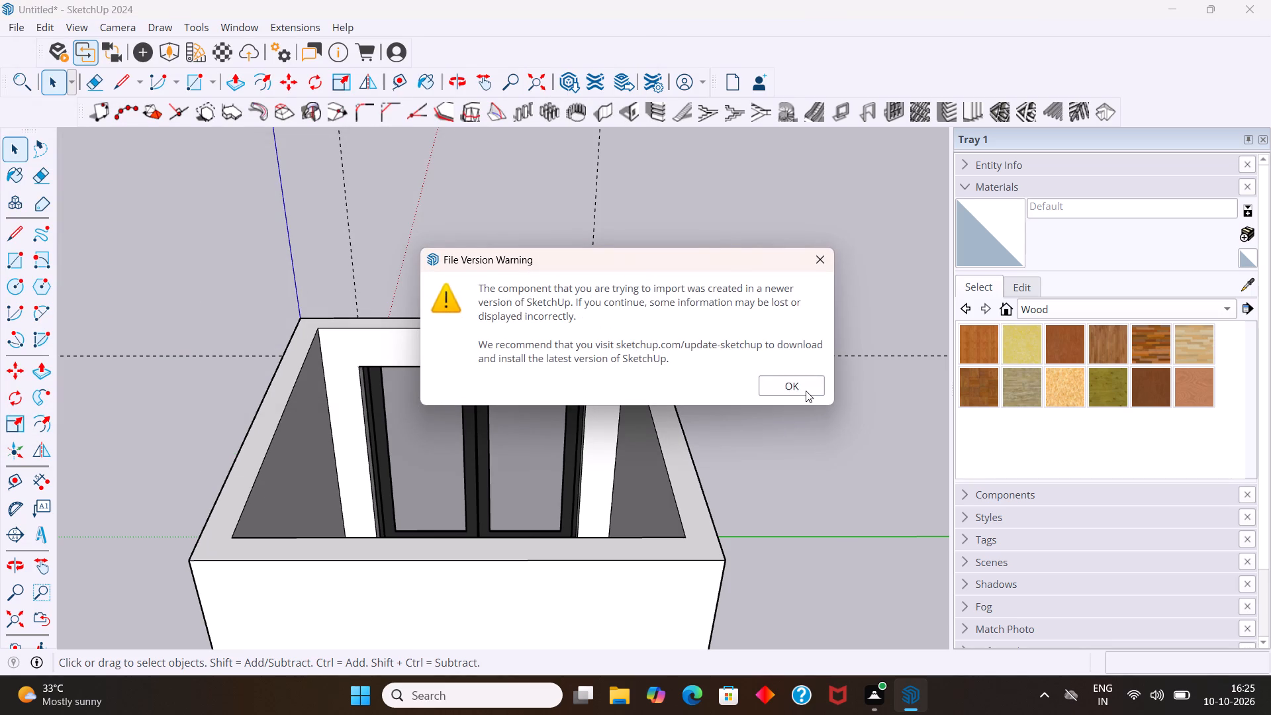
{"action": "left_click", "coordinate": [806, 391]}
{"action": "scroll", "coordinate": [776, 403], "scroll_direction": "down", "scroll_amount": 5}
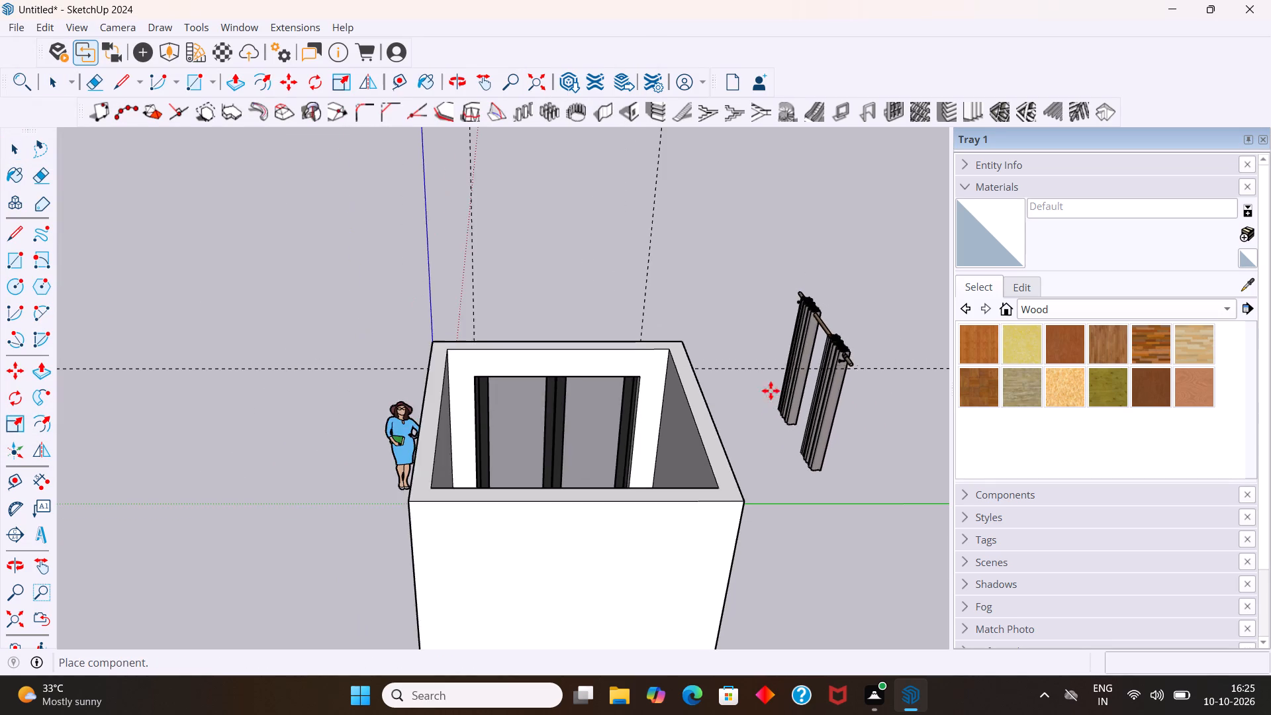
{"action": "scroll", "coordinate": [771, 390], "scroll_direction": "down", "scroll_amount": 17}
{"action": "left_click", "coordinate": [795, 519]}
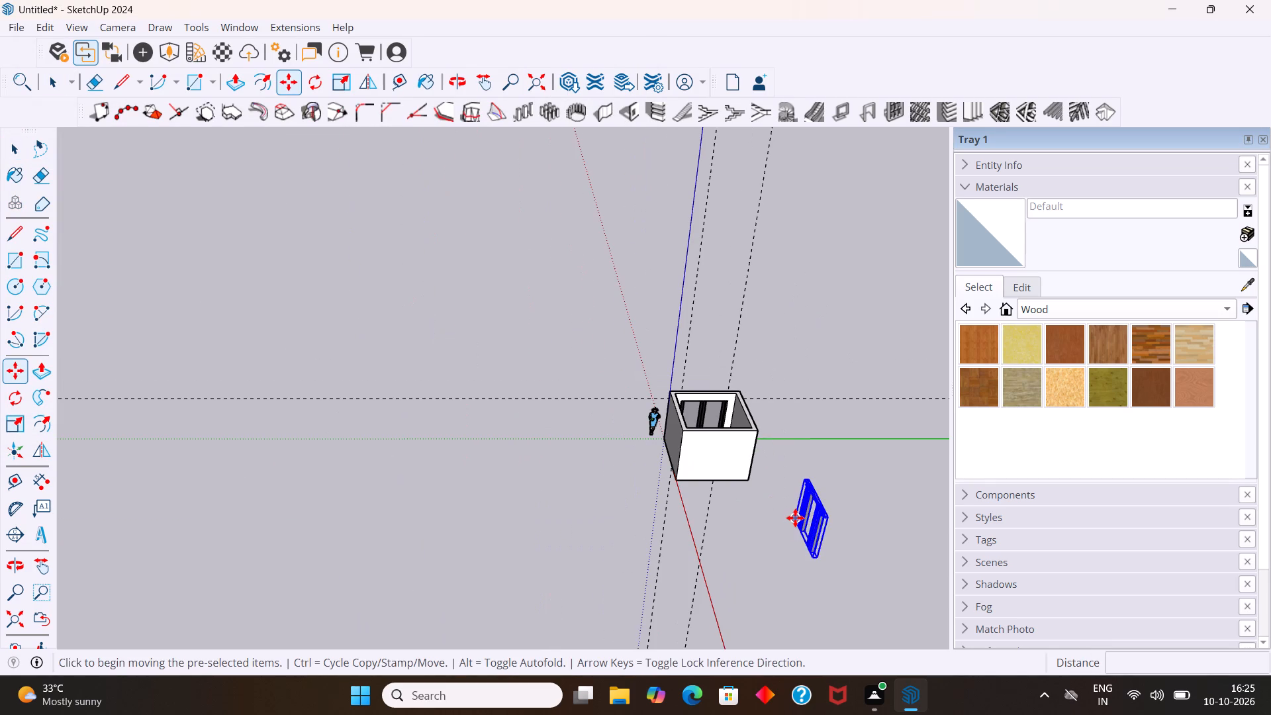
Rotate the curtain 90° about the vertical axis so it runs parallel to the glass door wall.
{"action": "key", "text": "q"}
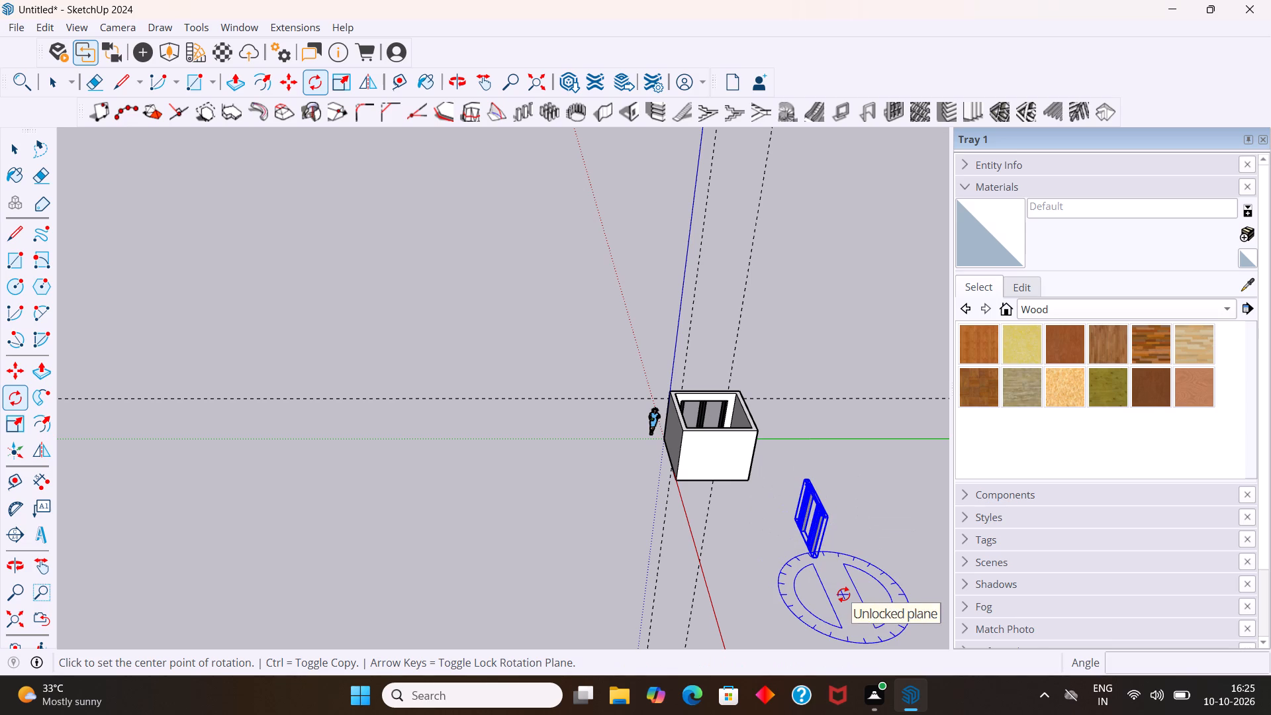
{"action": "left_click", "coordinate": [843, 595]}
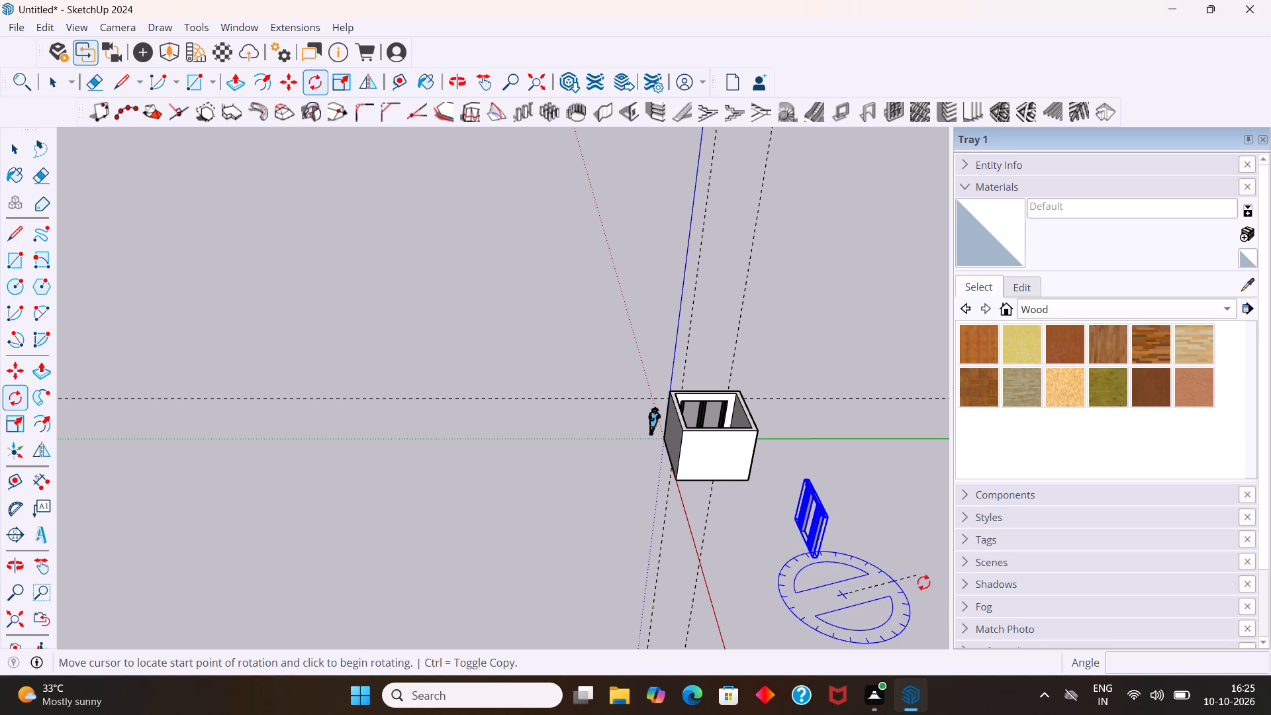
{"action": "left_click", "coordinate": [925, 598]}
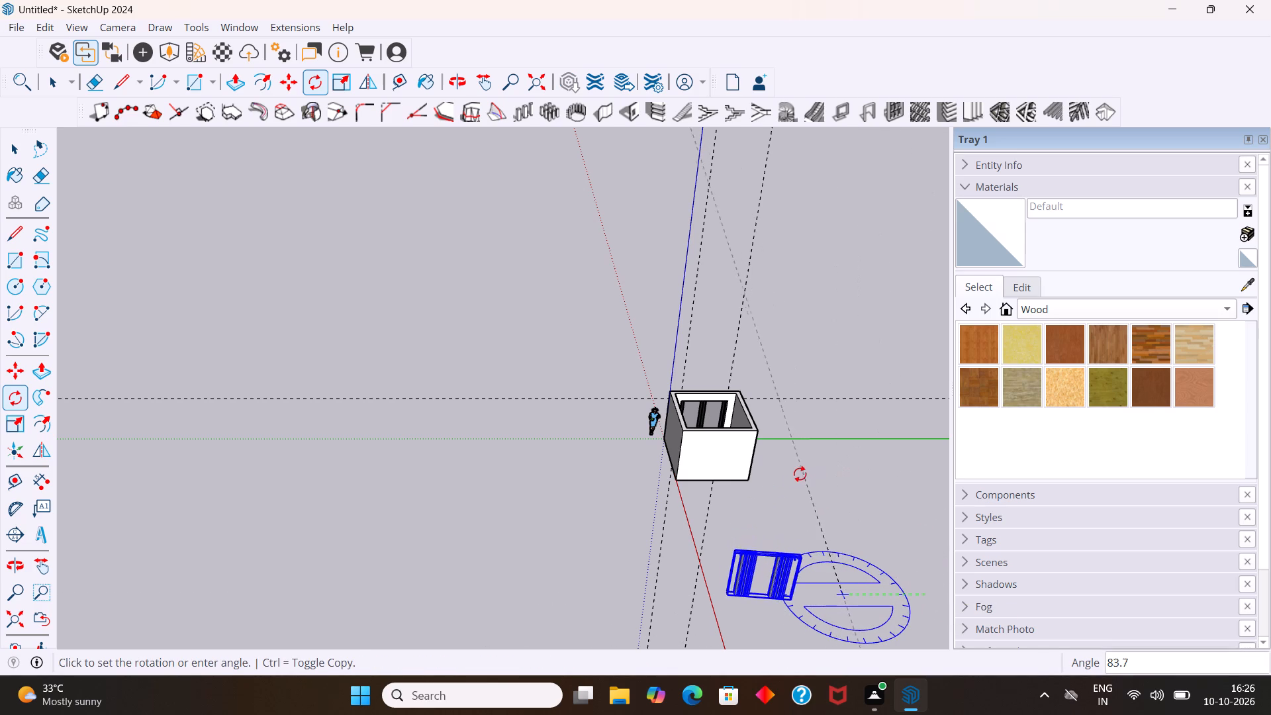
{"action": "left_click", "coordinate": [794, 475]}
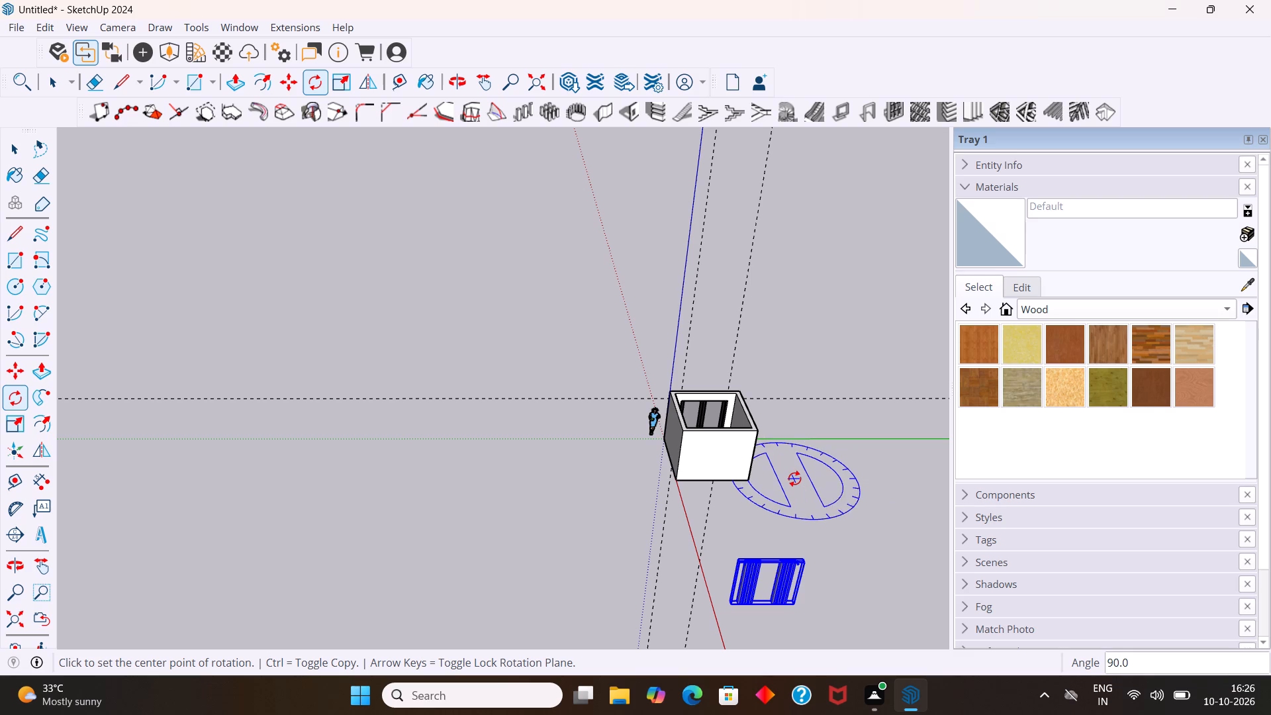
Scale the curtain down uniformly by about 0.85.
{"action": "key", "text": "s"}
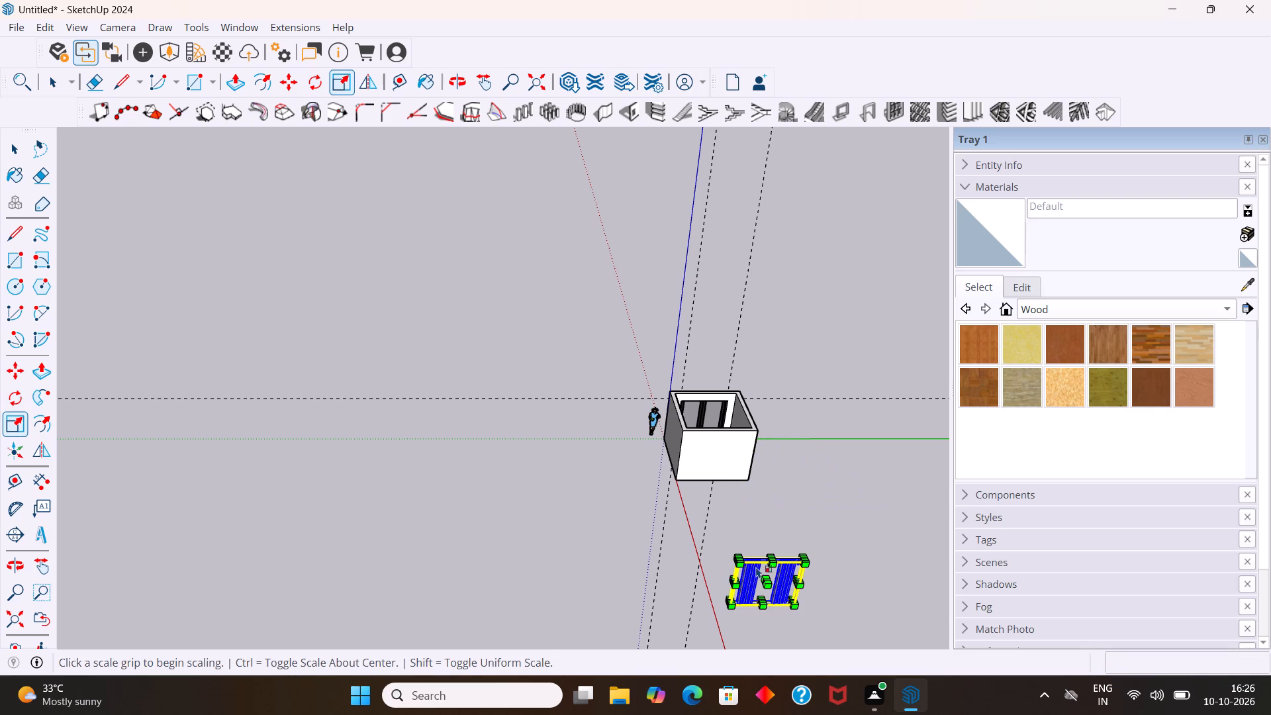
{"action": "left_click_drag", "start_coordinate": [741, 567], "coordinate": [743, 575]}
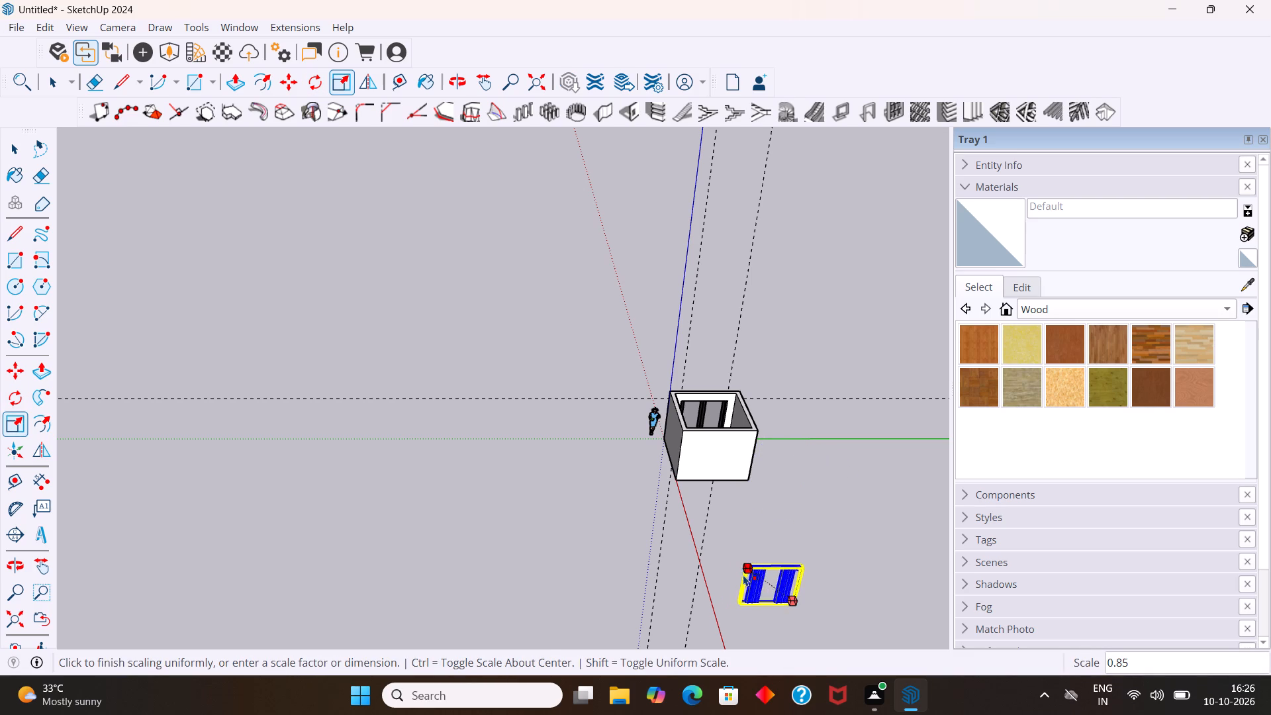
Move the curtain by its bottom corner about 38' 1" into the room, standing it in front of the glass door.
{"action": "key", "text": "m"}
{"action": "left_click", "coordinate": [798, 608]}
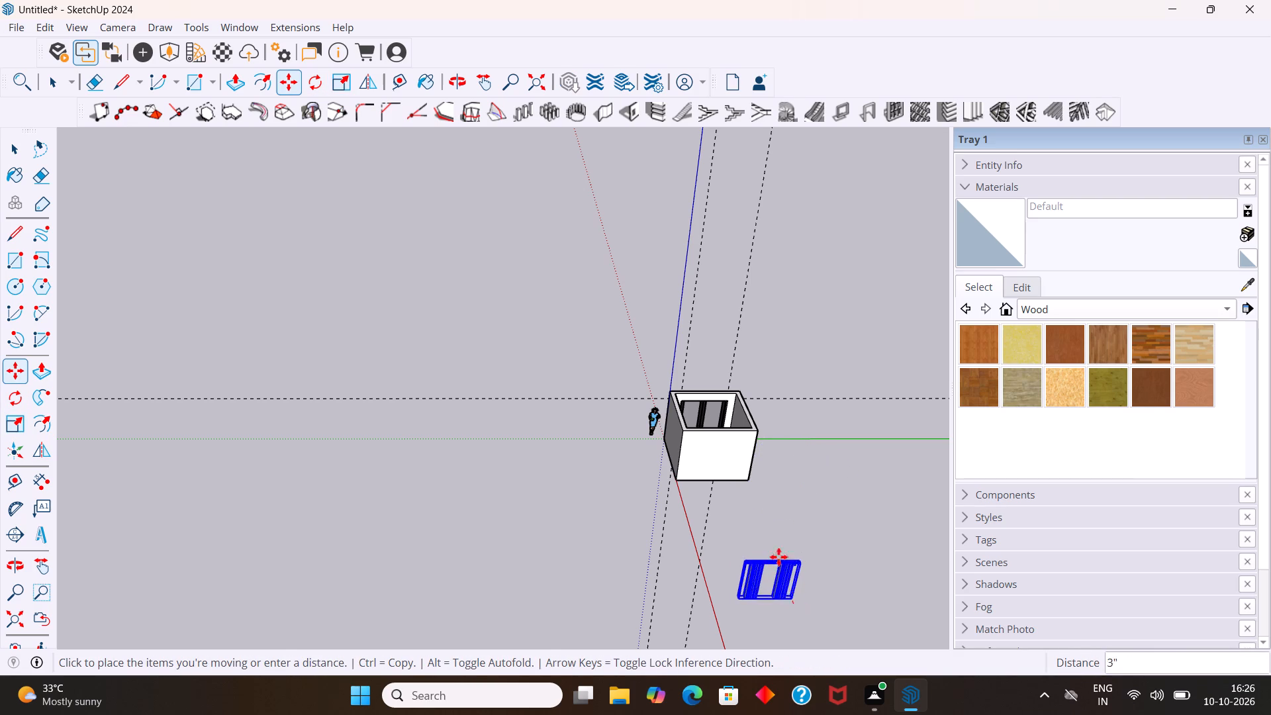
{"action": "scroll", "coordinate": [788, 465], "scroll_direction": "up", "scroll_amount": 4}
{"action": "scroll", "coordinate": [738, 404], "scroll_direction": "up", "scroll_amount": 9}
{"action": "middle_click_drag", "start_coordinate": [727, 394], "coordinate": [644, 641]}
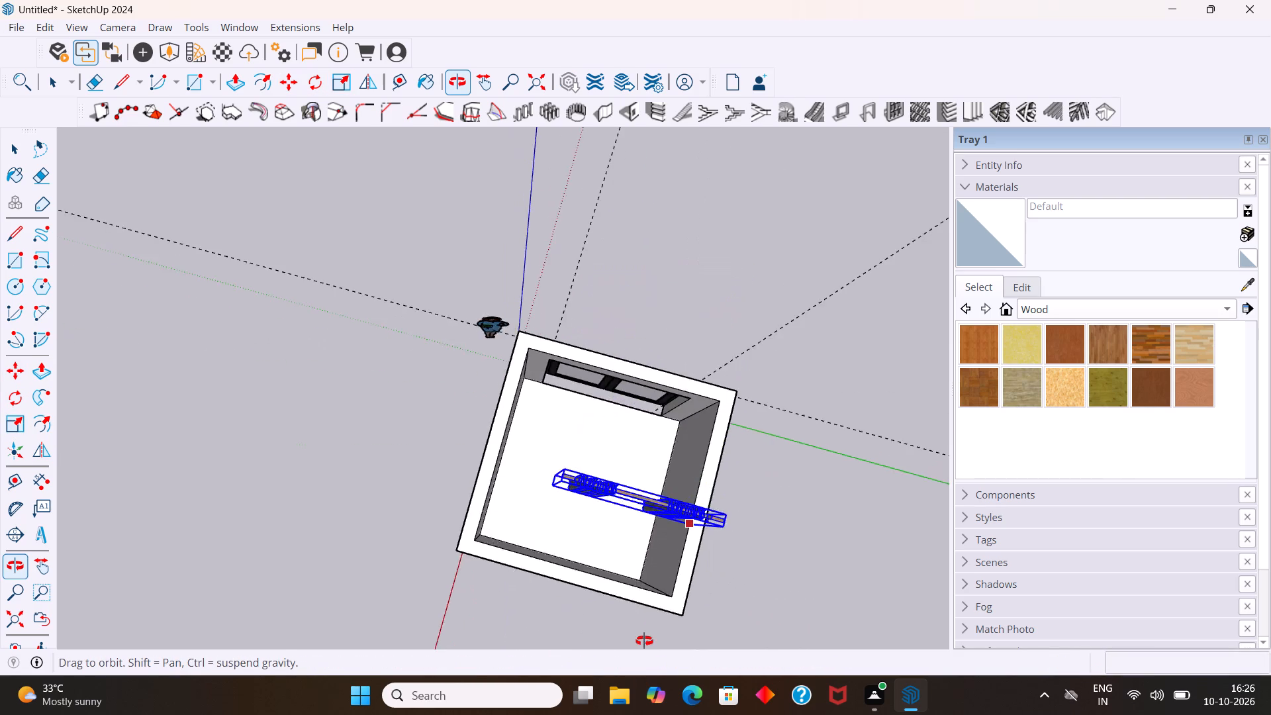
{"action": "middle_click_drag", "start_coordinate": [644, 641], "coordinate": [622, 539]}
{"action": "scroll", "coordinate": [616, 519], "scroll_direction": "up", "scroll_amount": 8}
{"action": "middle_click_drag", "start_coordinate": [675, 501], "coordinate": [696, 501]}
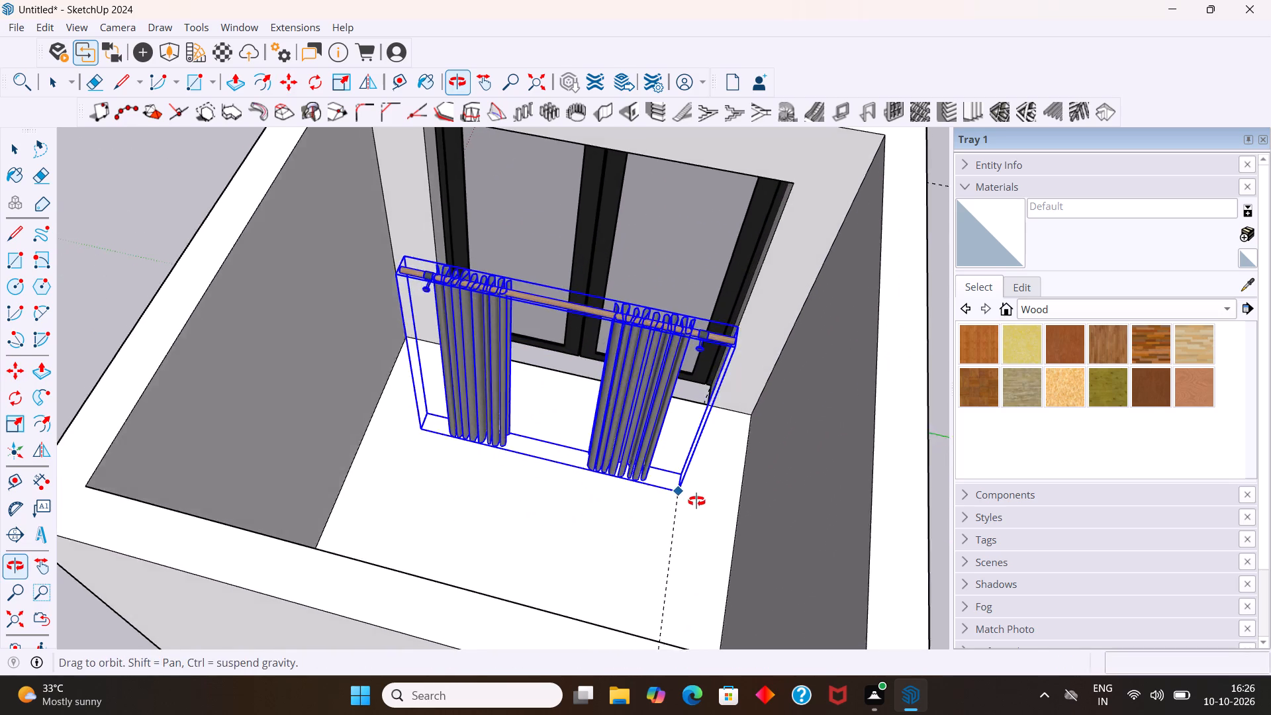
{"action": "middle_click_drag", "start_coordinate": [696, 501], "coordinate": [700, 499]}
{"action": "scroll", "coordinate": [694, 491], "scroll_direction": "down", "scroll_amount": 3}
{"action": "middle_click_drag", "start_coordinate": [711, 486], "coordinate": [734, 424]}
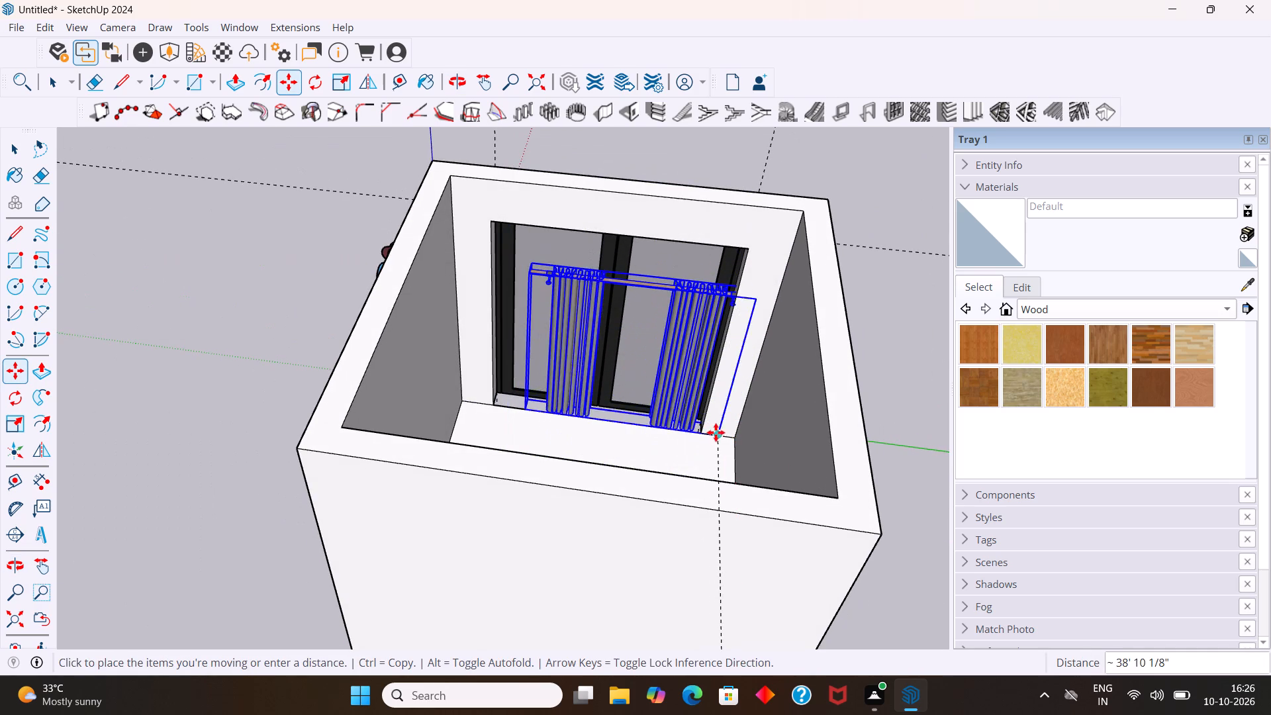
{"action": "left_click", "coordinate": [691, 448]}
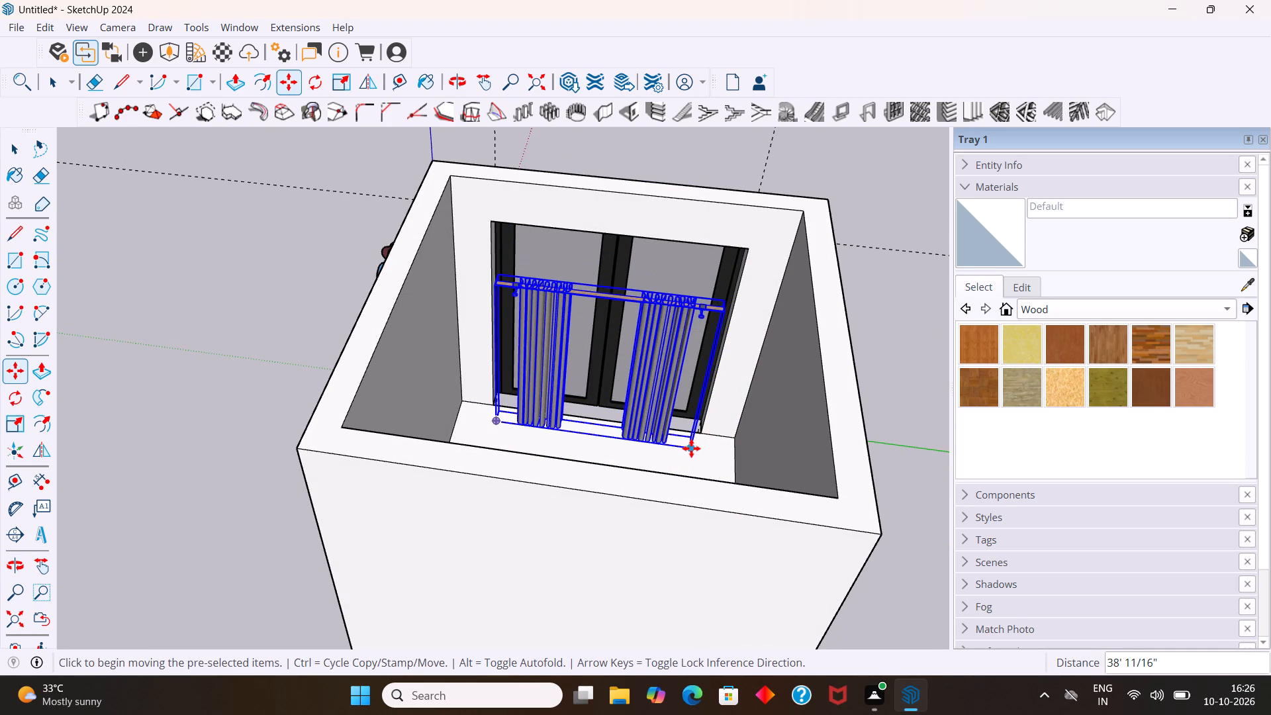
Scale the curtain up uniformly by about 1.25, 1.04 and 1.07 so it spans the glass door's full width and height.
{"action": "key", "text": "s"}
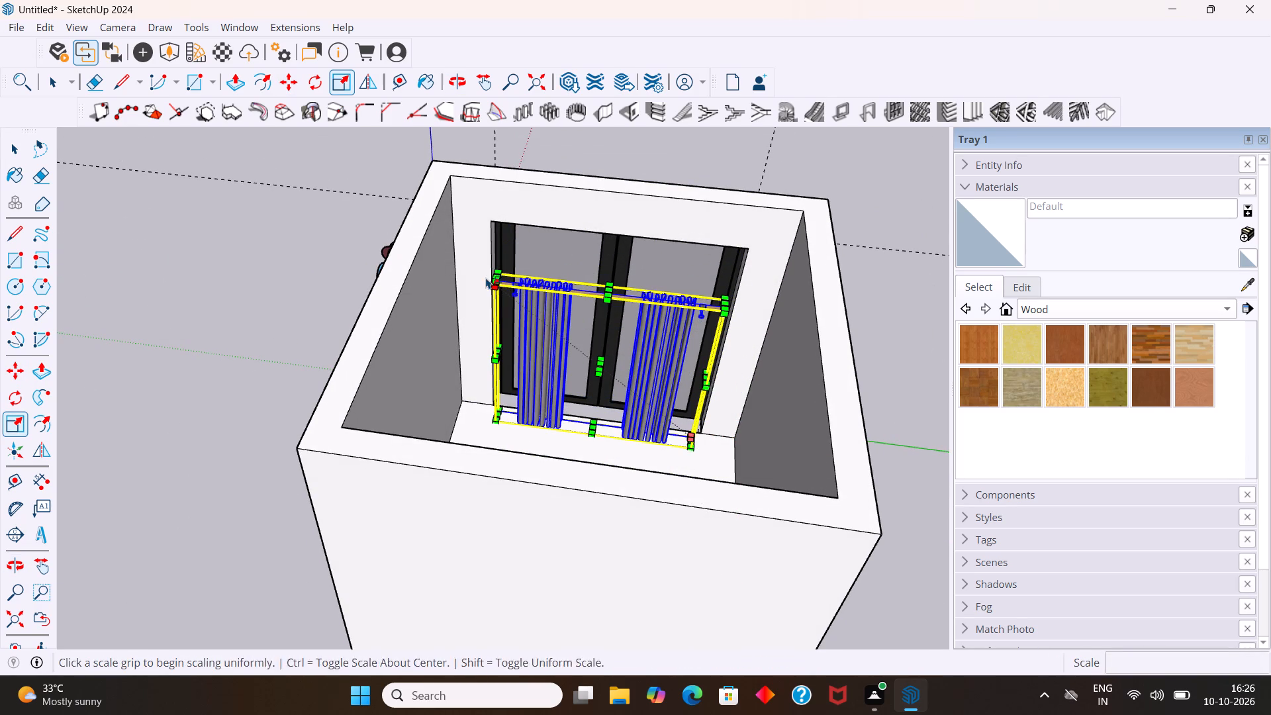
{"action": "left_click_drag", "start_coordinate": [493, 287], "coordinate": [496, 196]}
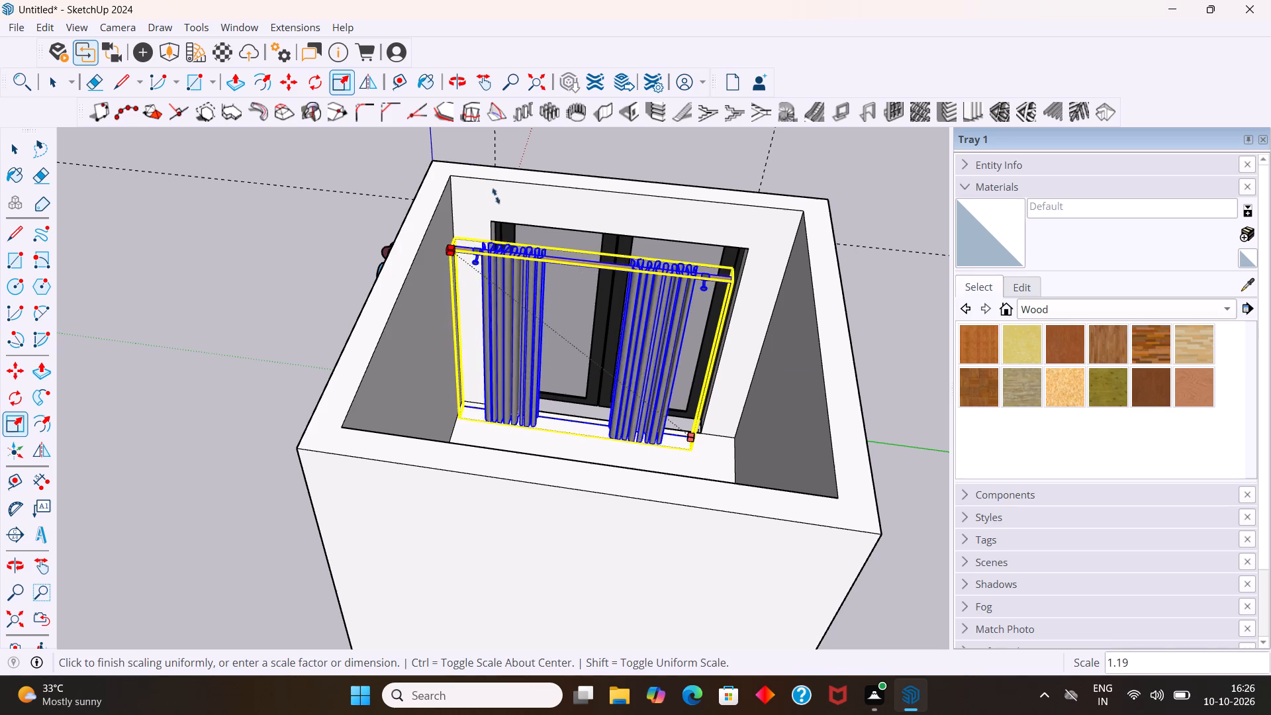
{"action": "left_click_drag", "start_coordinate": [496, 196], "coordinate": [487, 174]}
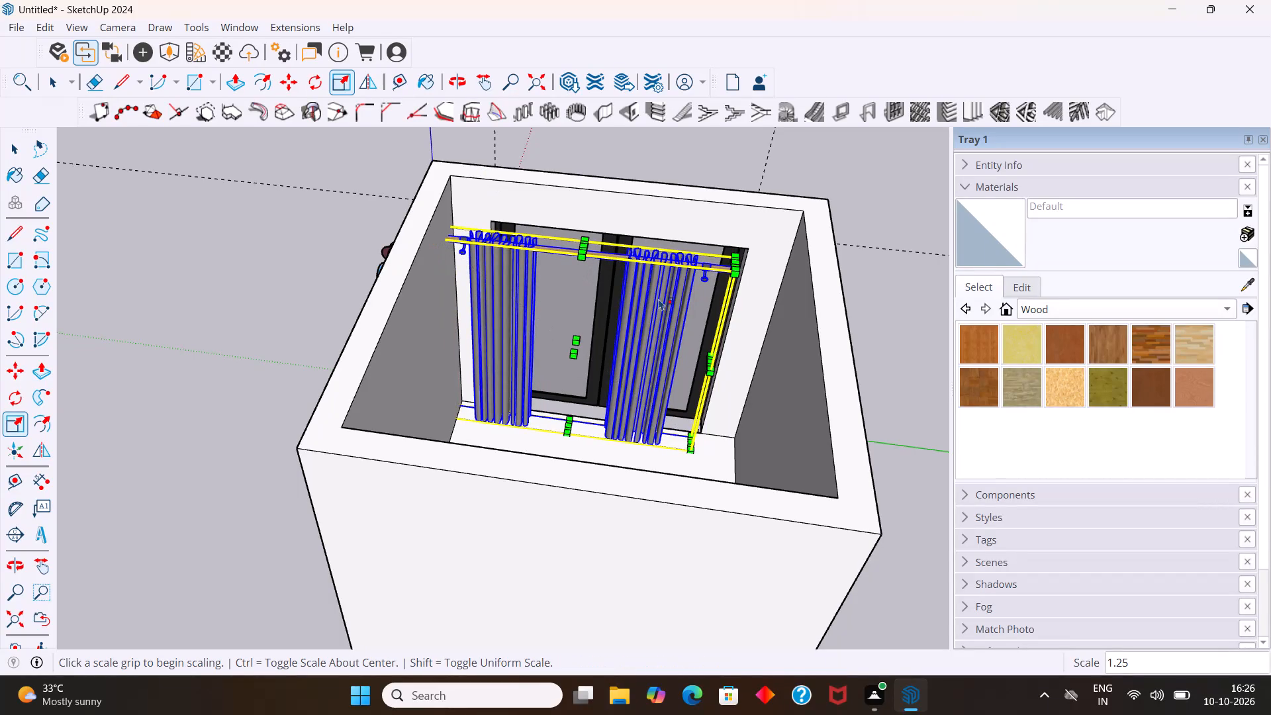
{"action": "left_click_drag", "start_coordinate": [735, 275], "coordinate": [755, 275]}
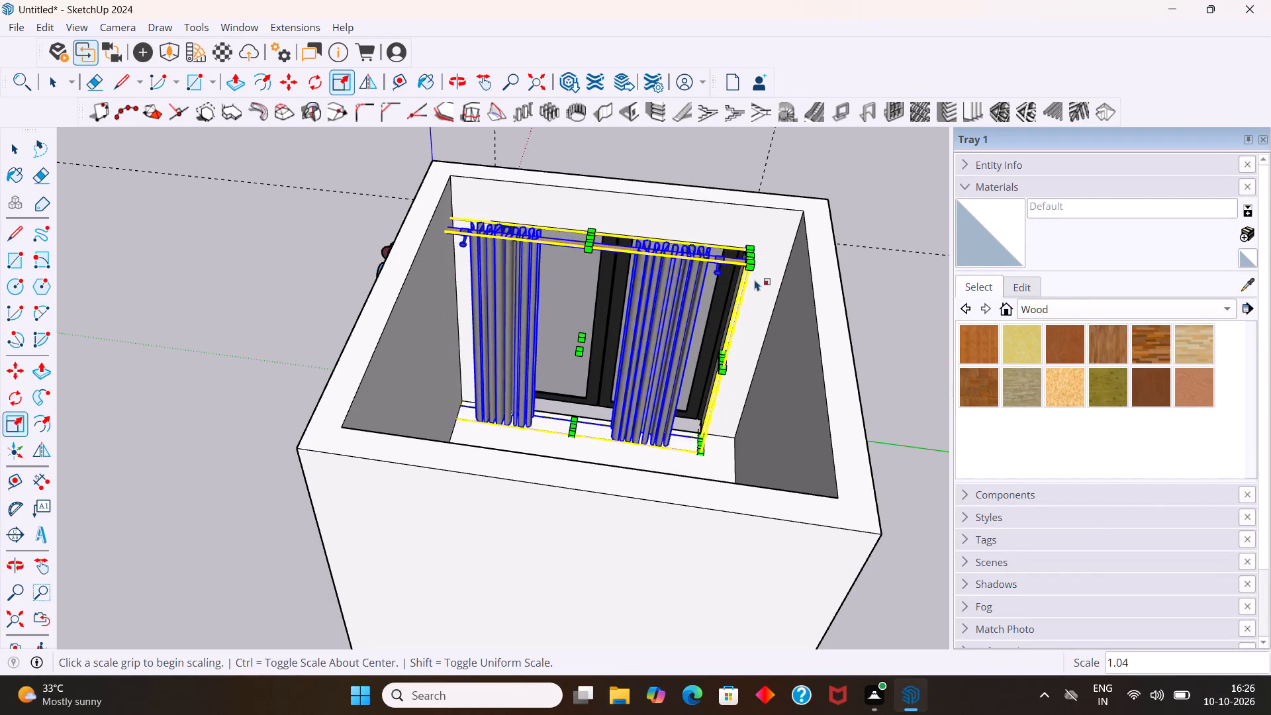
{"action": "left_click_drag", "start_coordinate": [755, 266], "coordinate": [784, 265]}
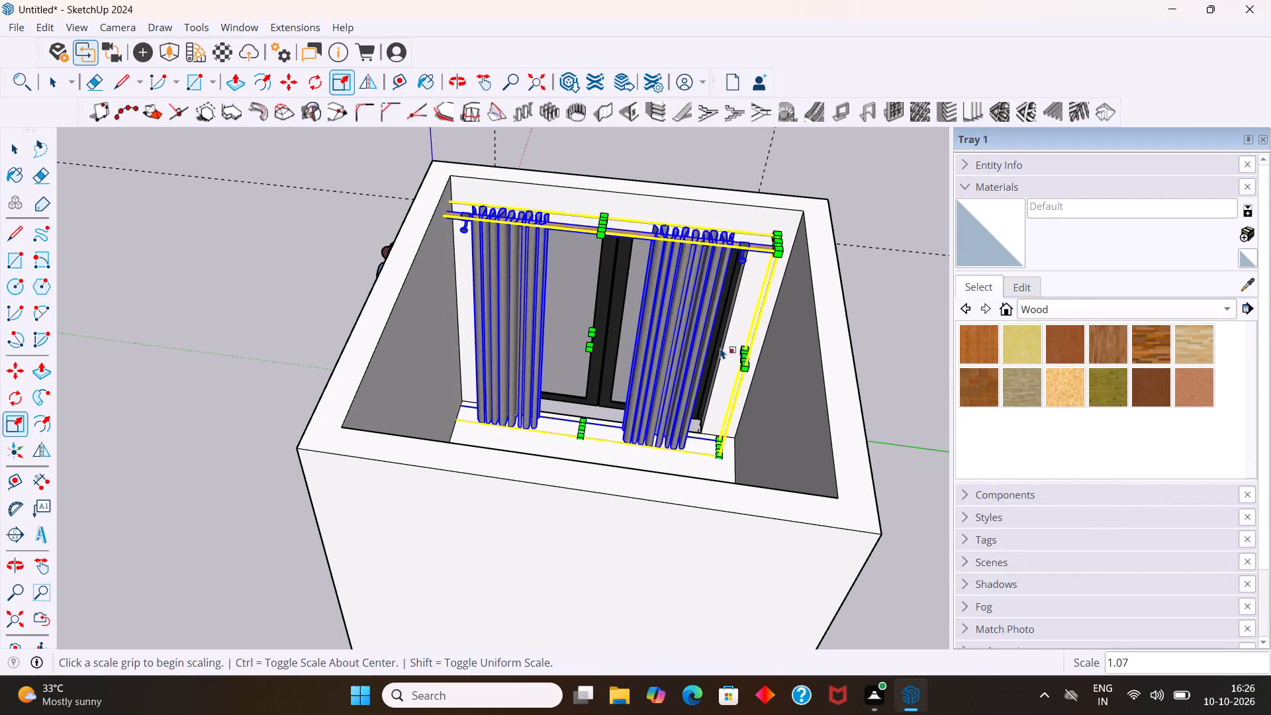
Move the curtain about 6 1/2" along the green axis so it sits between the room's side walls.
{"action": "key", "text": "m"}
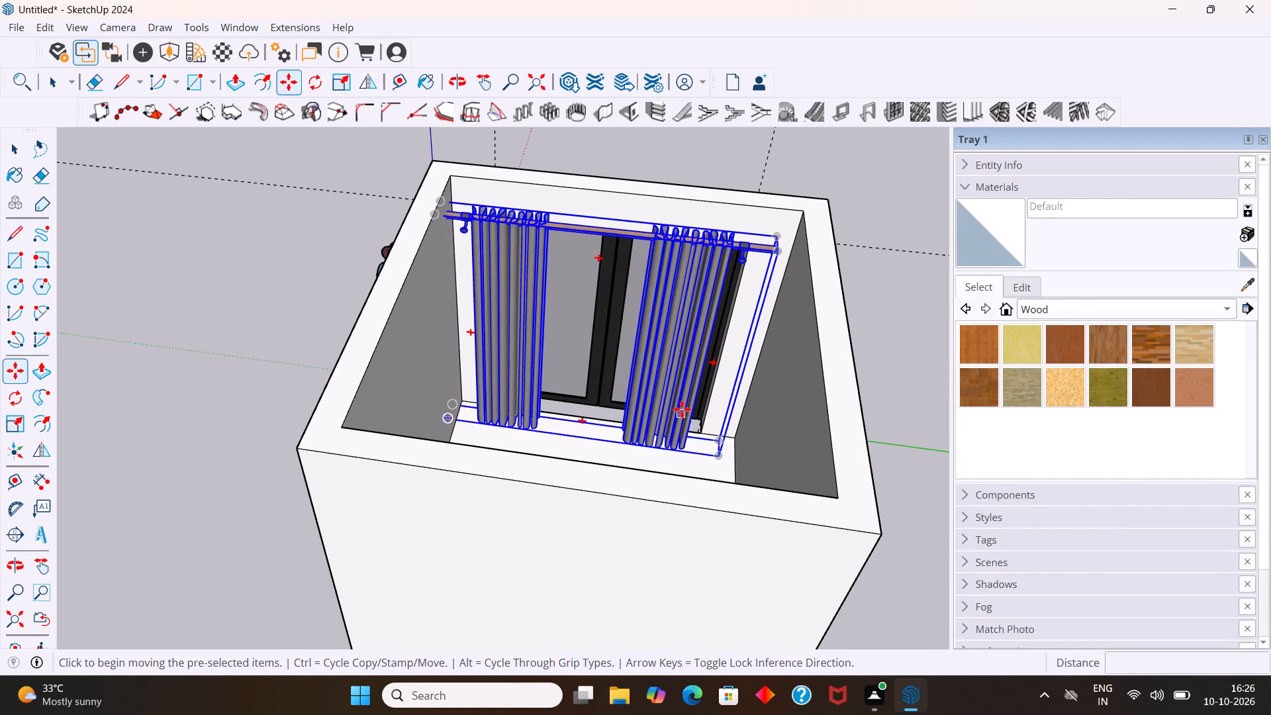
{"action": "left_click_drag", "start_coordinate": [677, 413], "coordinate": [697, 413]}
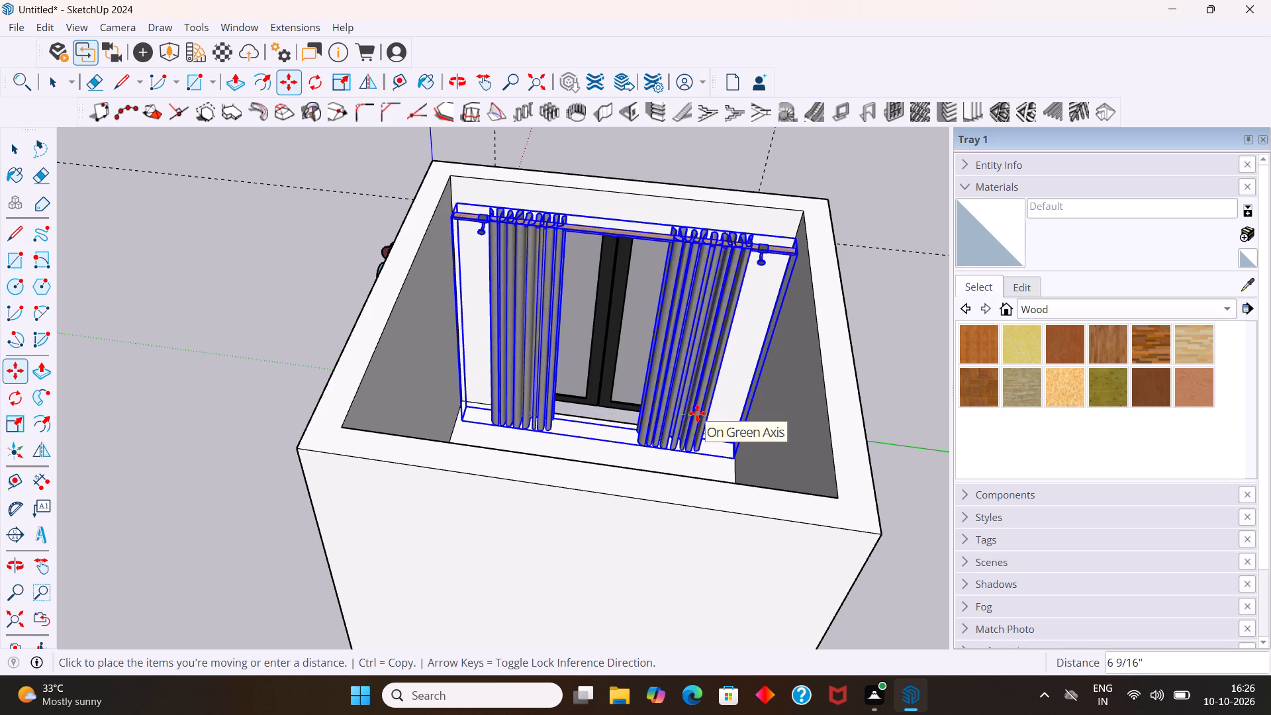
{"action": "left_click_drag", "start_coordinate": [697, 413], "coordinate": [695, 413]}
{"action": "middle_click_drag", "start_coordinate": [698, 412], "coordinate": [704, 640]}
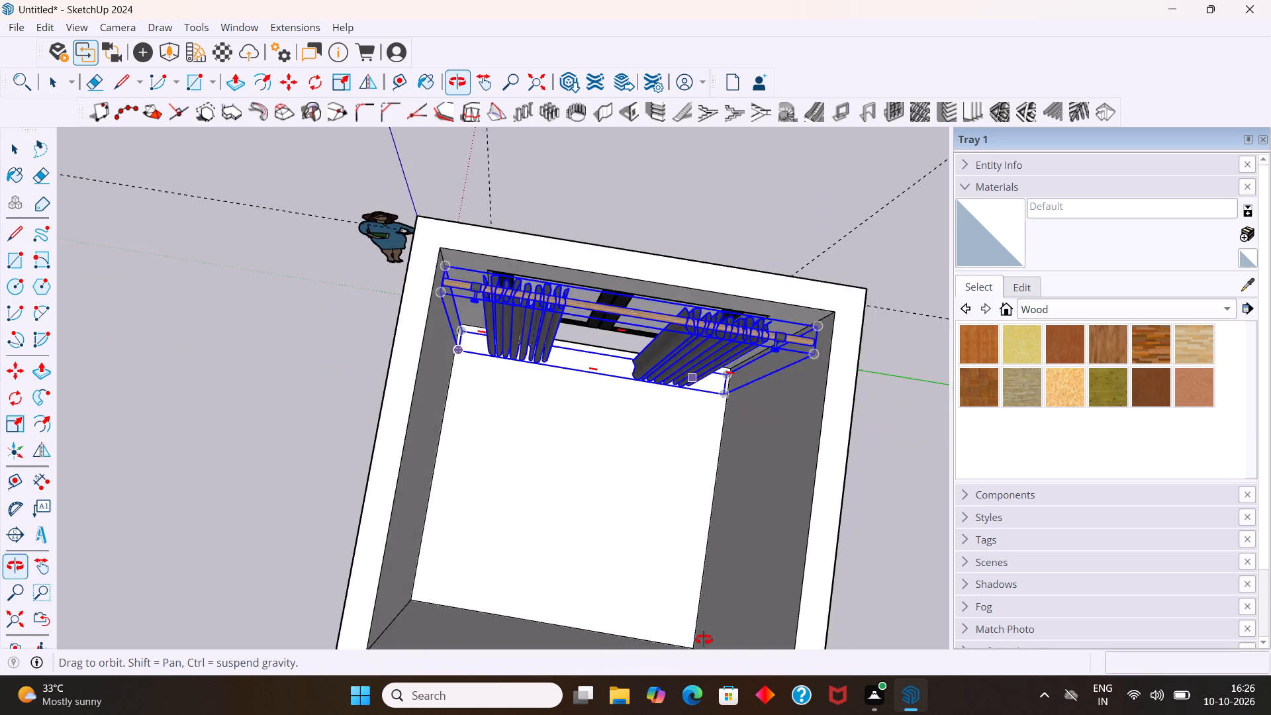
{"action": "middle_click_drag", "start_coordinate": [704, 640], "coordinate": [695, 688]}
{"action": "scroll", "coordinate": [696, 689], "scroll_direction": "up", "scroll_amount": 1}
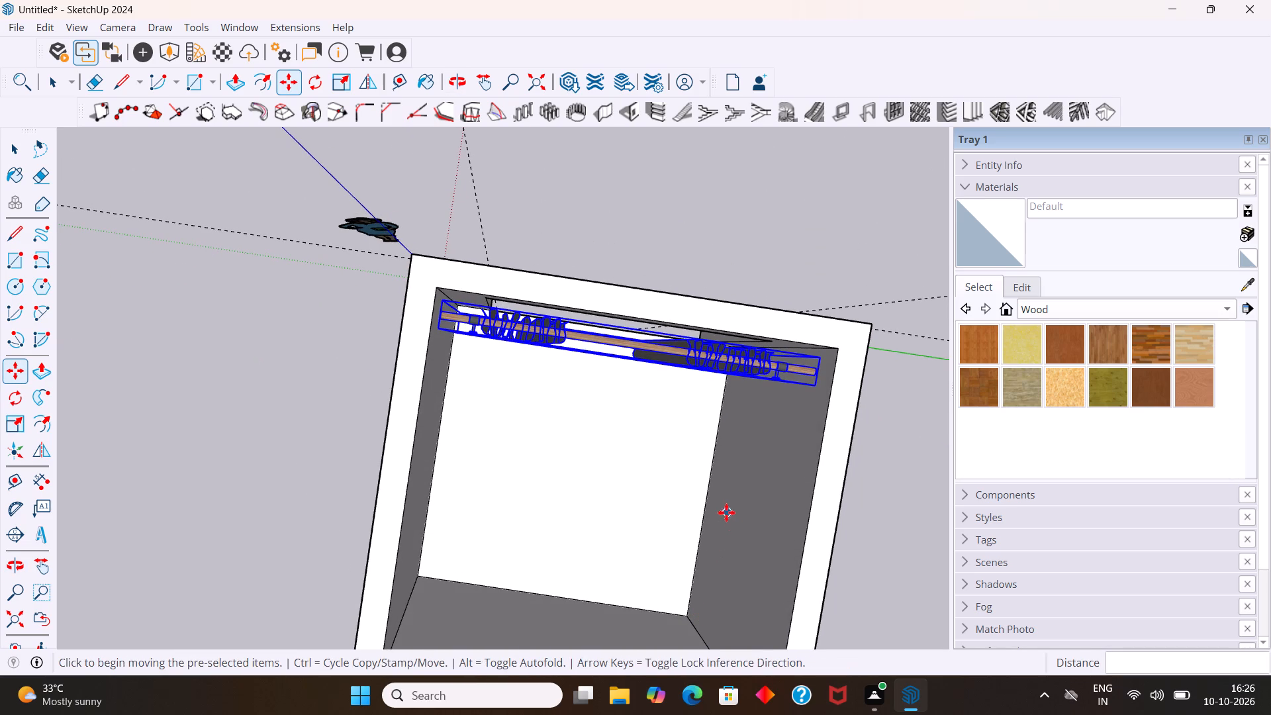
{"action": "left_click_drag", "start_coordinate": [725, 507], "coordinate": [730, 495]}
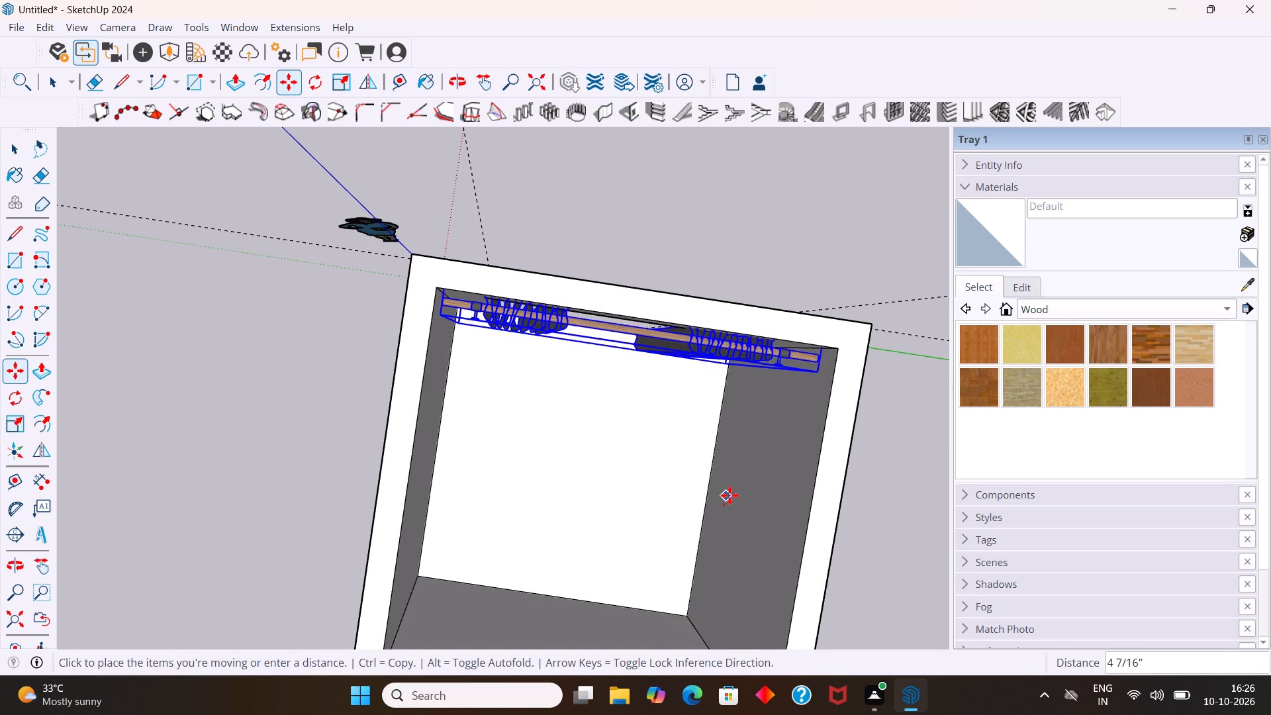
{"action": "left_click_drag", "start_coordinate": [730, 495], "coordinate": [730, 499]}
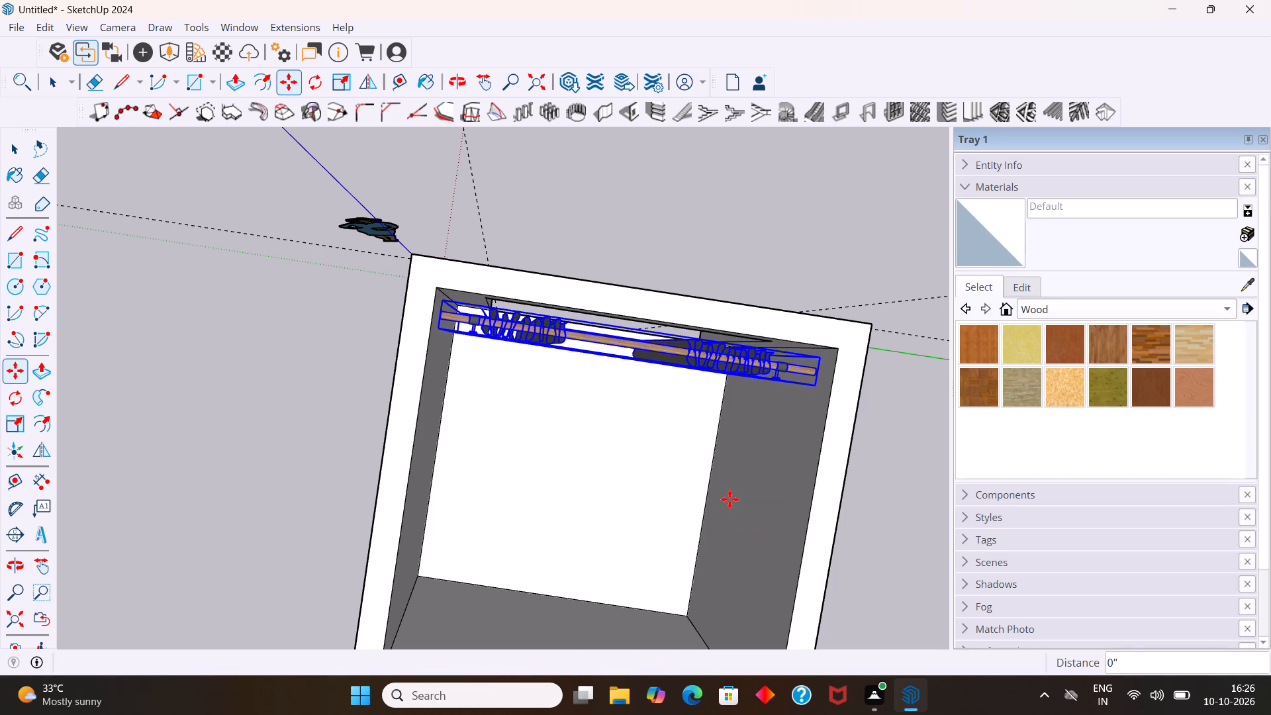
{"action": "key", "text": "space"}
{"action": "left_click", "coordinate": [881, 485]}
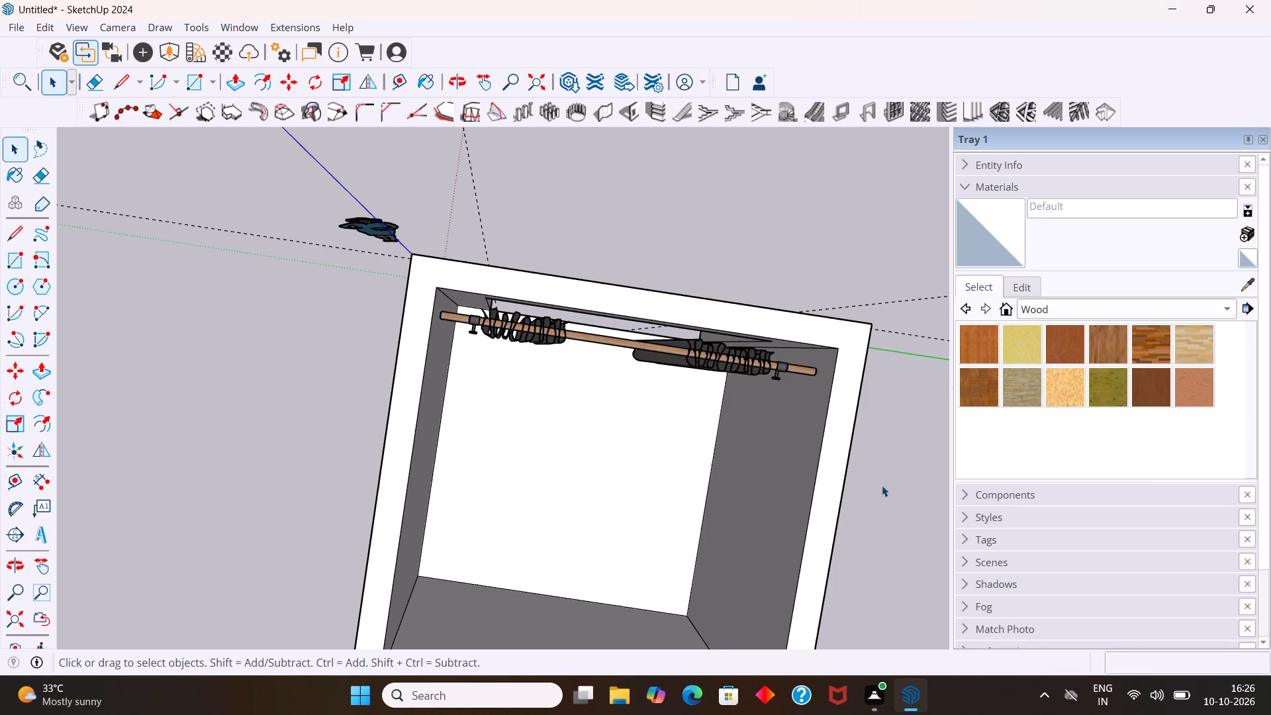
Examine the curtain's fit in front of the glass door from above and from inside the room.
{"action": "scroll", "coordinate": [841, 463], "scroll_direction": "down", "scroll_amount": 5}
{"action": "middle_click_drag", "start_coordinate": [819, 496], "coordinate": [797, 204]}
{"action": "scroll", "coordinate": [794, 370], "scroll_direction": "up", "scroll_amount": 4}
{"action": "middle_click_drag", "start_coordinate": [788, 393], "coordinate": [822, 307]}
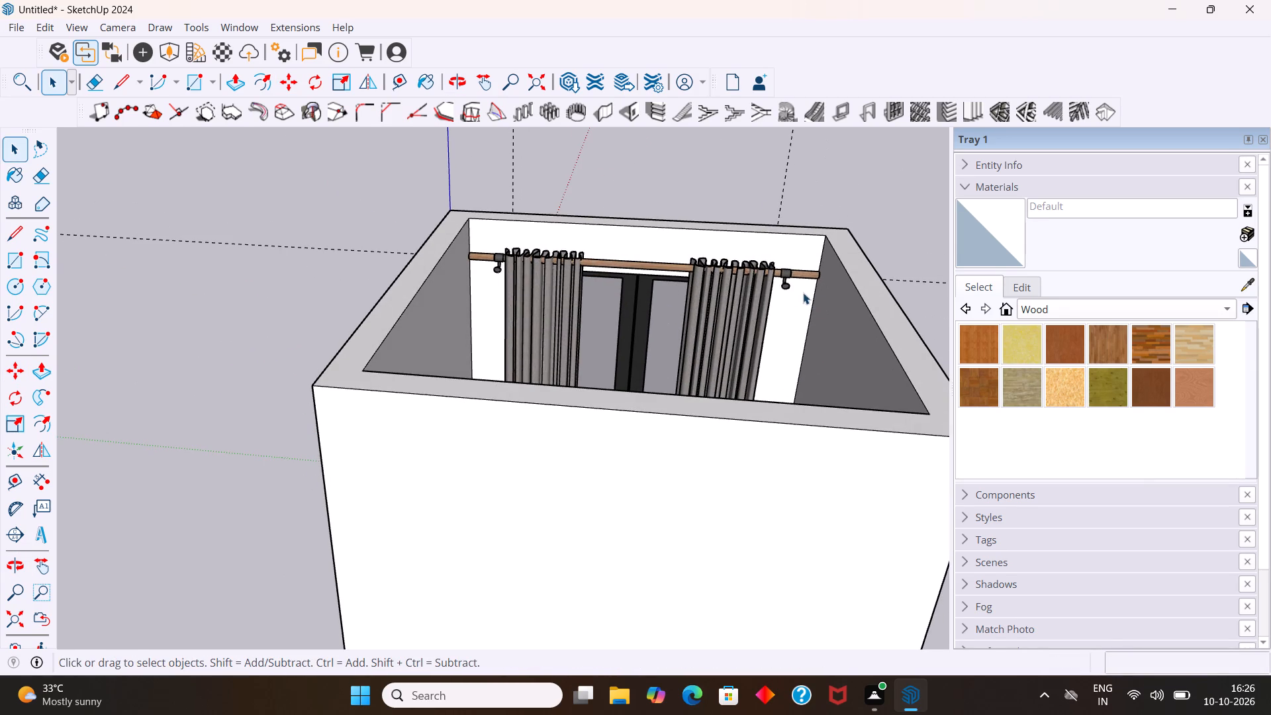
{"action": "middle_click_drag", "start_coordinate": [760, 281], "coordinate": [761, 393]}
{"action": "scroll", "coordinate": [763, 371], "scroll_direction": "down", "scroll_amount": 5}
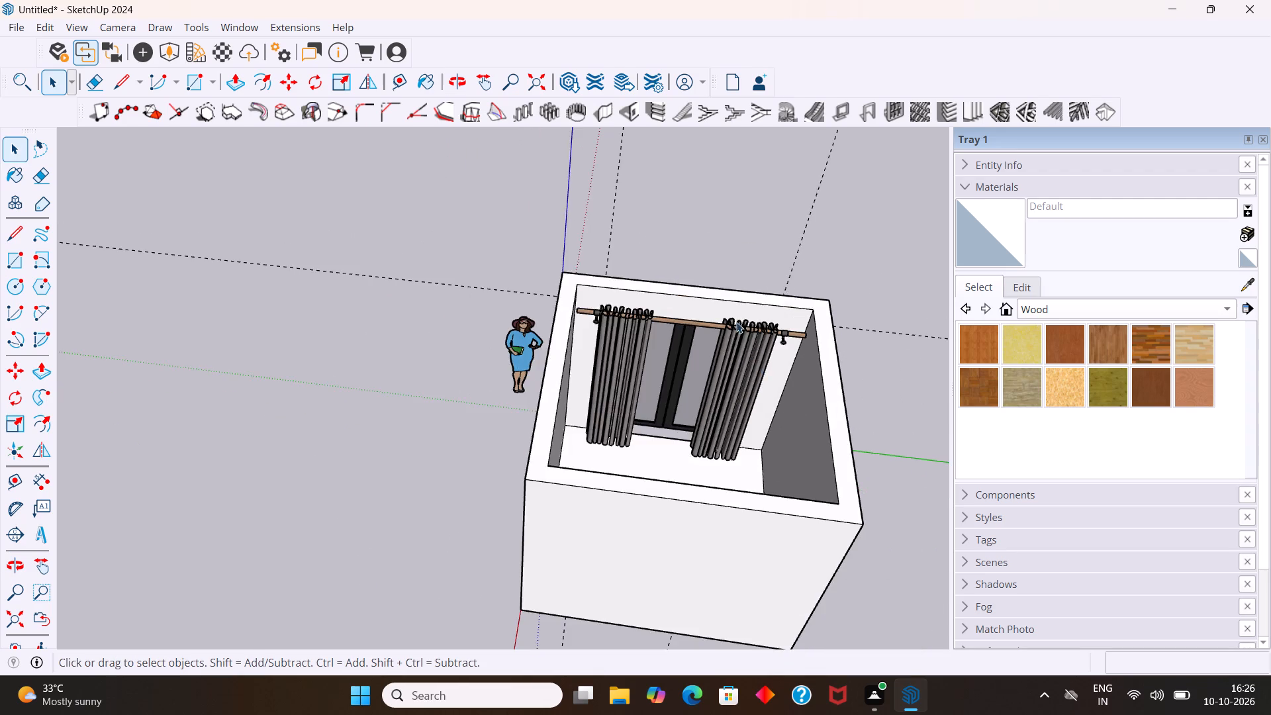
{"action": "scroll", "coordinate": [734, 323], "scroll_direction": "down", "scroll_amount": 5}
{"action": "scroll", "coordinate": [876, 405], "scroll_direction": "up", "scroll_amount": 6}
{"action": "middle_click_drag", "start_coordinate": [811, 406], "coordinate": [828, 475]}
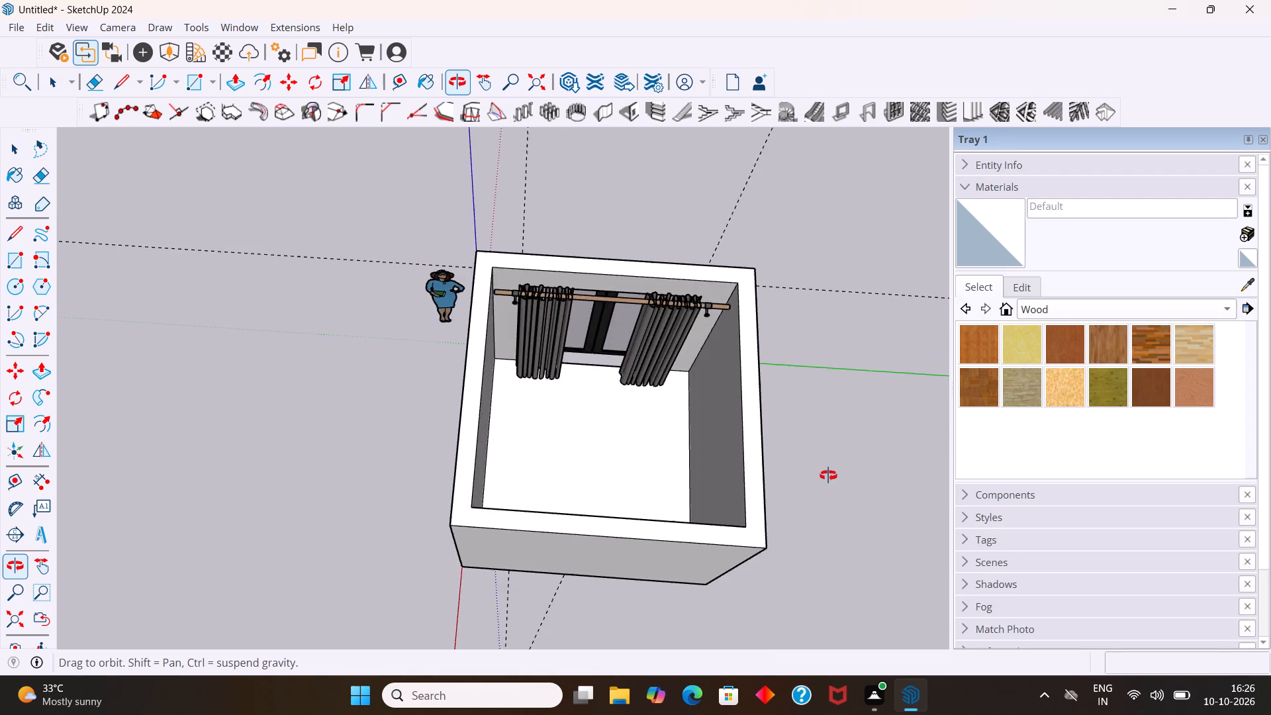
{"action": "middle_click_drag", "start_coordinate": [828, 475], "coordinate": [794, 383]}
{"action": "scroll", "coordinate": [769, 355], "scroll_direction": "up", "scroll_amount": 4}
{"action": "middle_click_drag", "start_coordinate": [683, 332], "coordinate": [750, 439]}
{"action": "scroll", "coordinate": [679, 311], "scroll_direction": "up", "scroll_amount": 3}
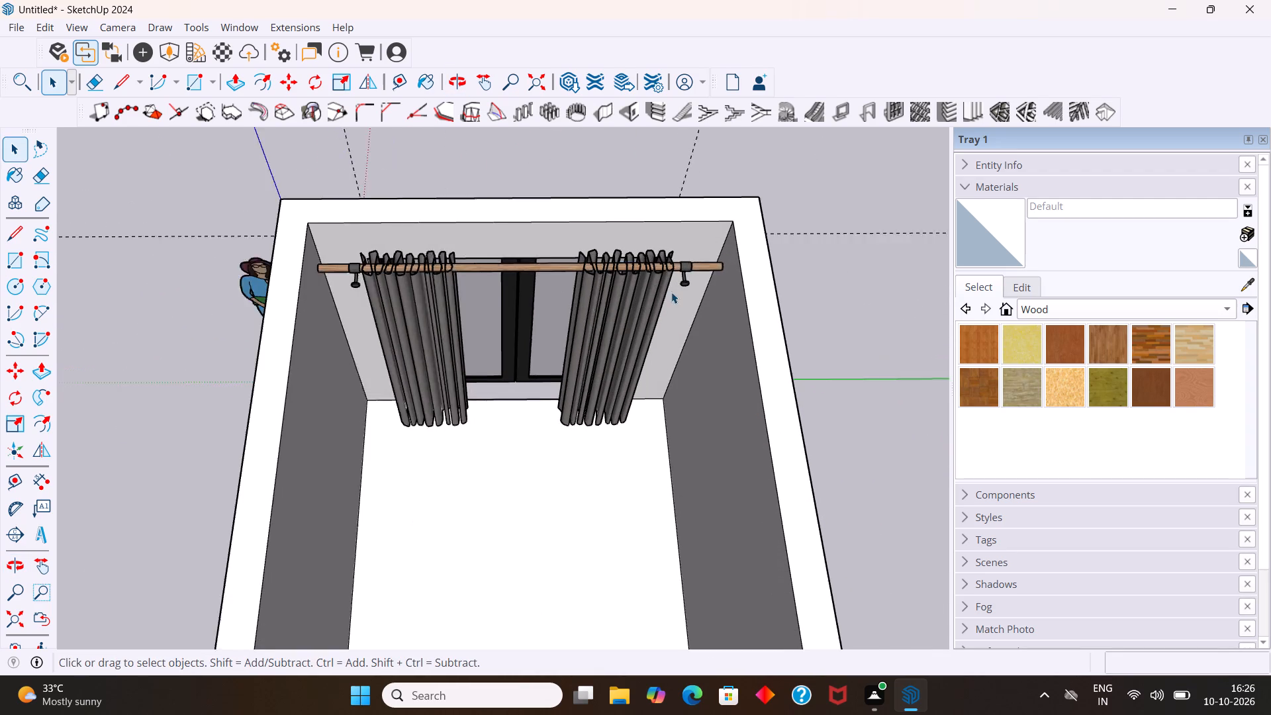
{"action": "scroll", "coordinate": [671, 292], "scroll_direction": "up", "scroll_amount": 1}
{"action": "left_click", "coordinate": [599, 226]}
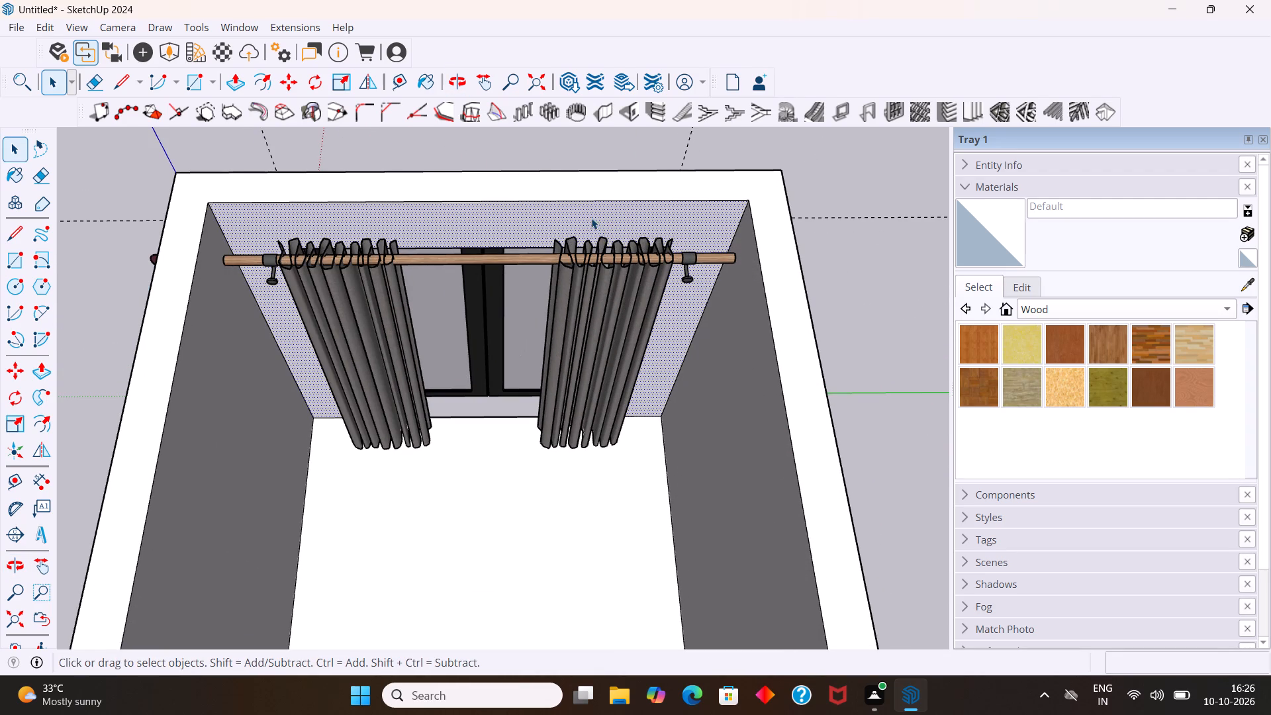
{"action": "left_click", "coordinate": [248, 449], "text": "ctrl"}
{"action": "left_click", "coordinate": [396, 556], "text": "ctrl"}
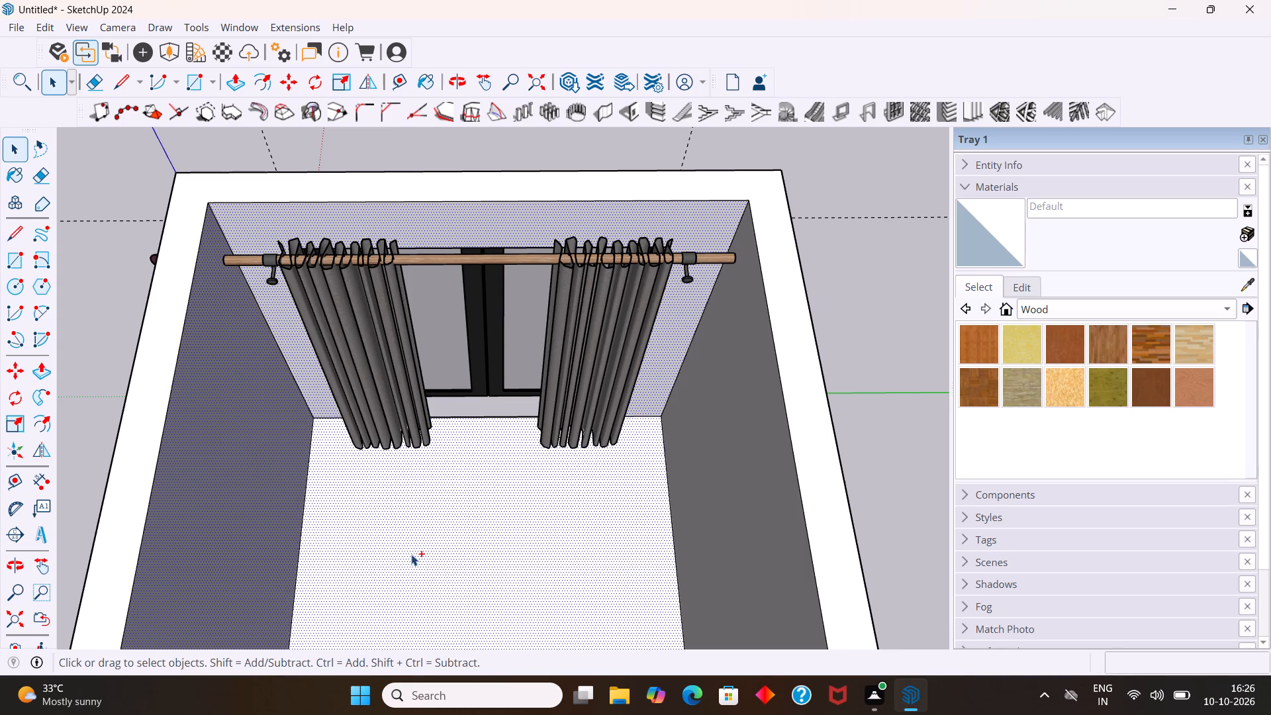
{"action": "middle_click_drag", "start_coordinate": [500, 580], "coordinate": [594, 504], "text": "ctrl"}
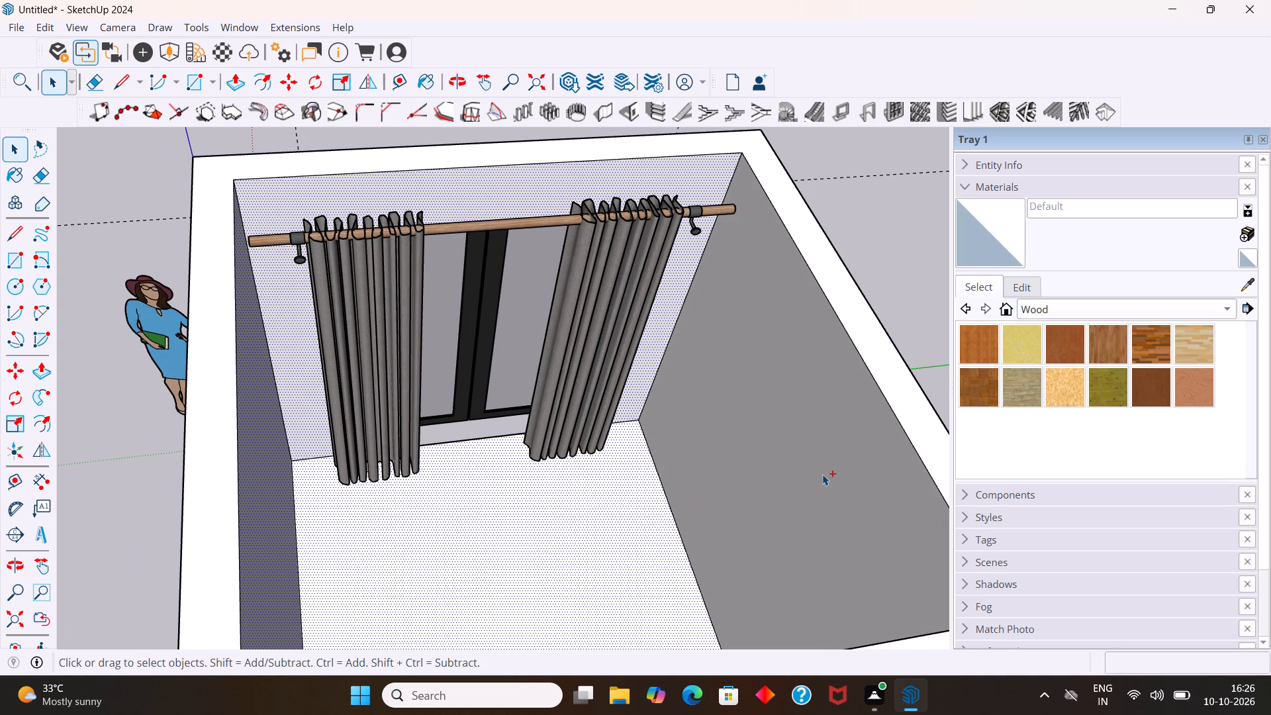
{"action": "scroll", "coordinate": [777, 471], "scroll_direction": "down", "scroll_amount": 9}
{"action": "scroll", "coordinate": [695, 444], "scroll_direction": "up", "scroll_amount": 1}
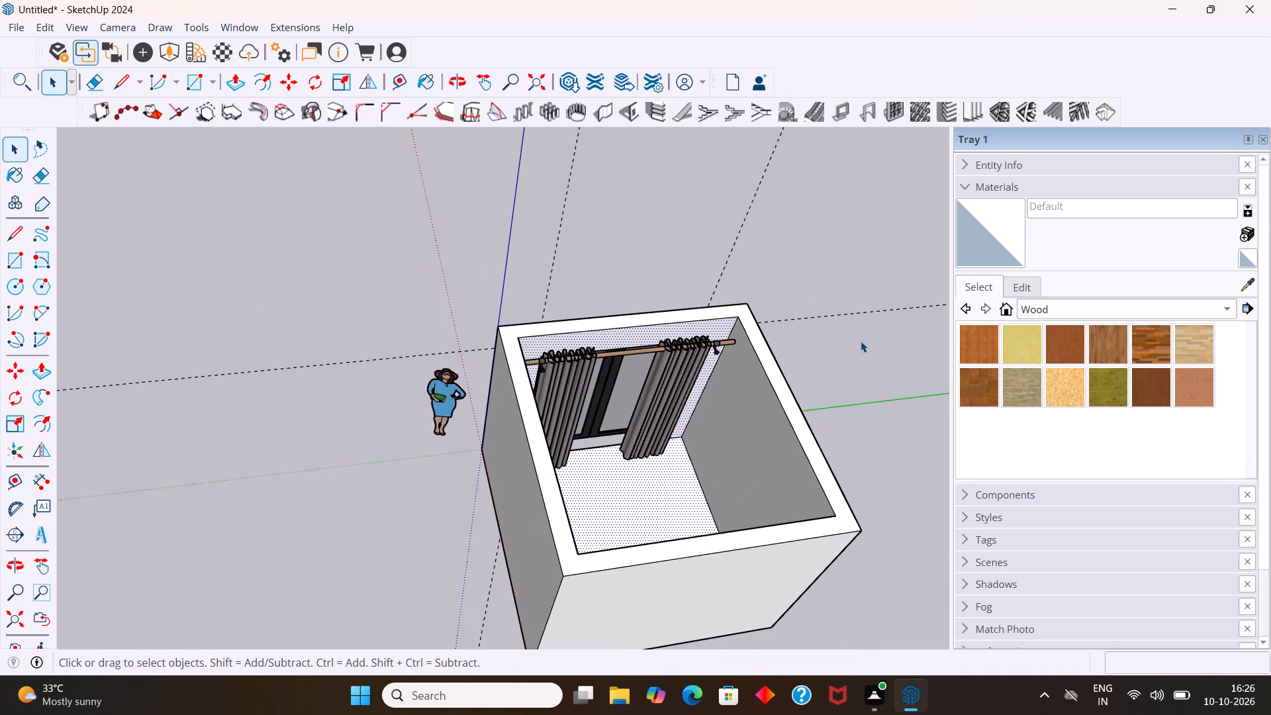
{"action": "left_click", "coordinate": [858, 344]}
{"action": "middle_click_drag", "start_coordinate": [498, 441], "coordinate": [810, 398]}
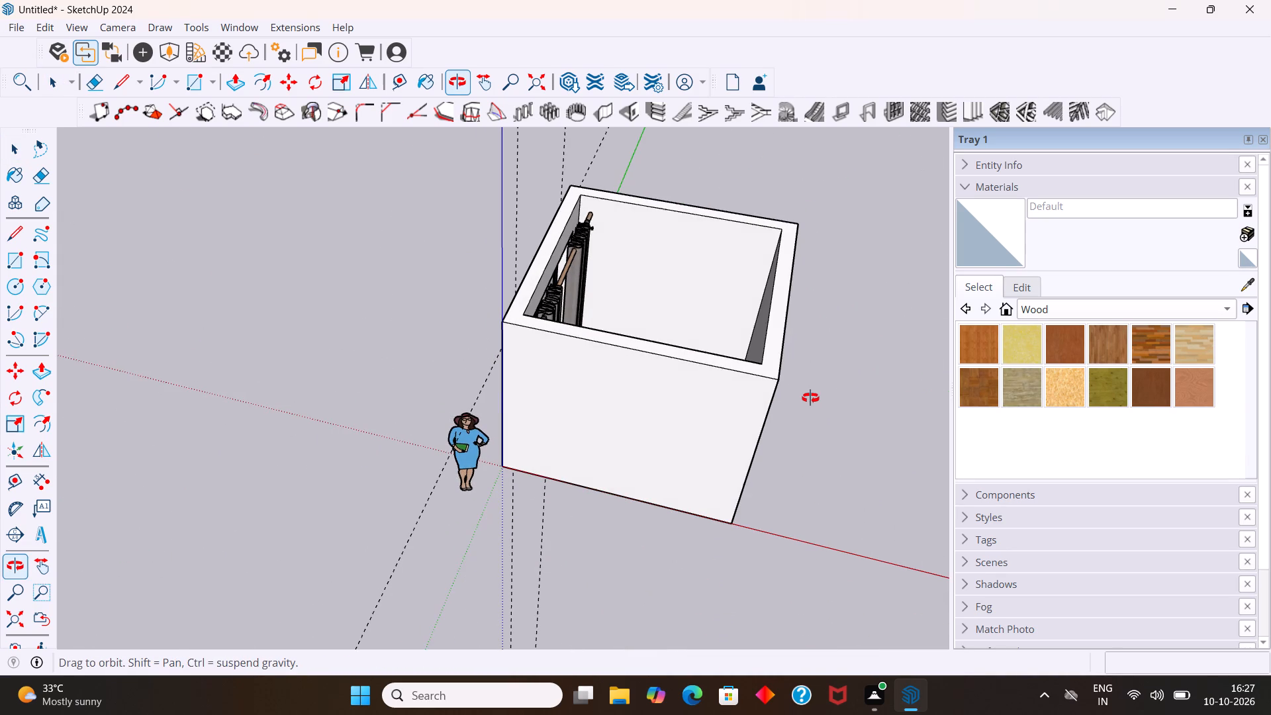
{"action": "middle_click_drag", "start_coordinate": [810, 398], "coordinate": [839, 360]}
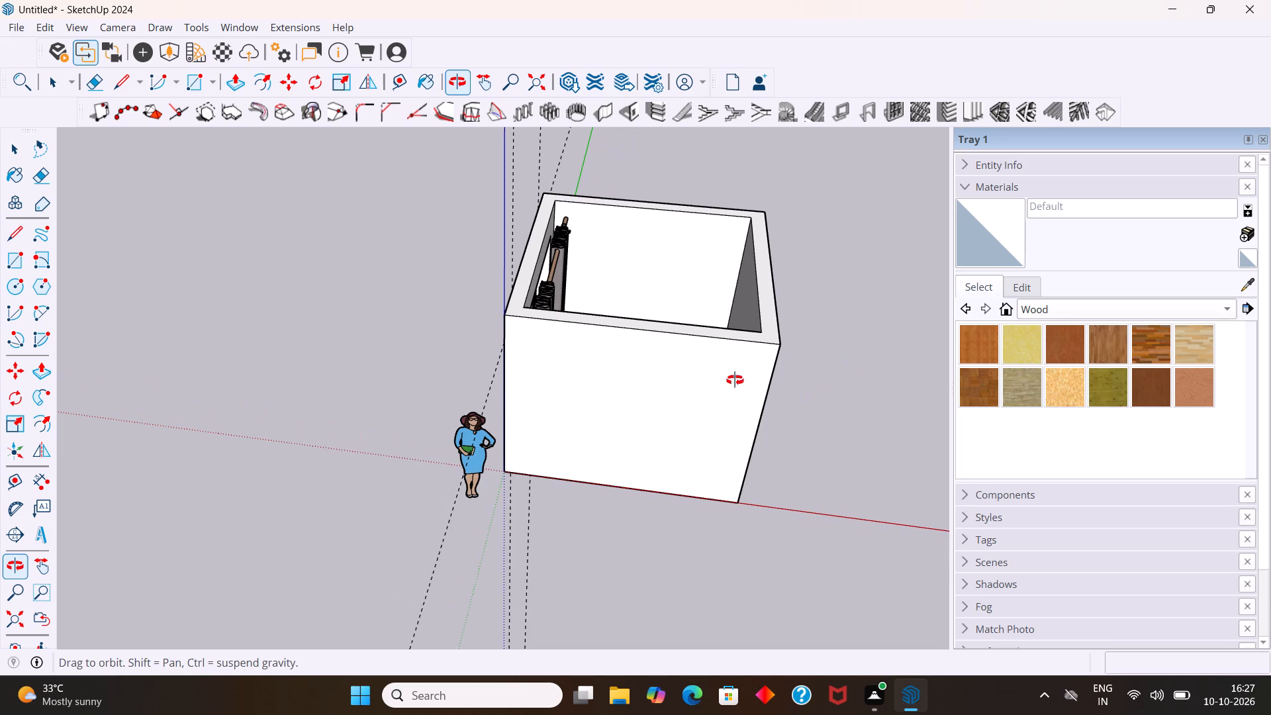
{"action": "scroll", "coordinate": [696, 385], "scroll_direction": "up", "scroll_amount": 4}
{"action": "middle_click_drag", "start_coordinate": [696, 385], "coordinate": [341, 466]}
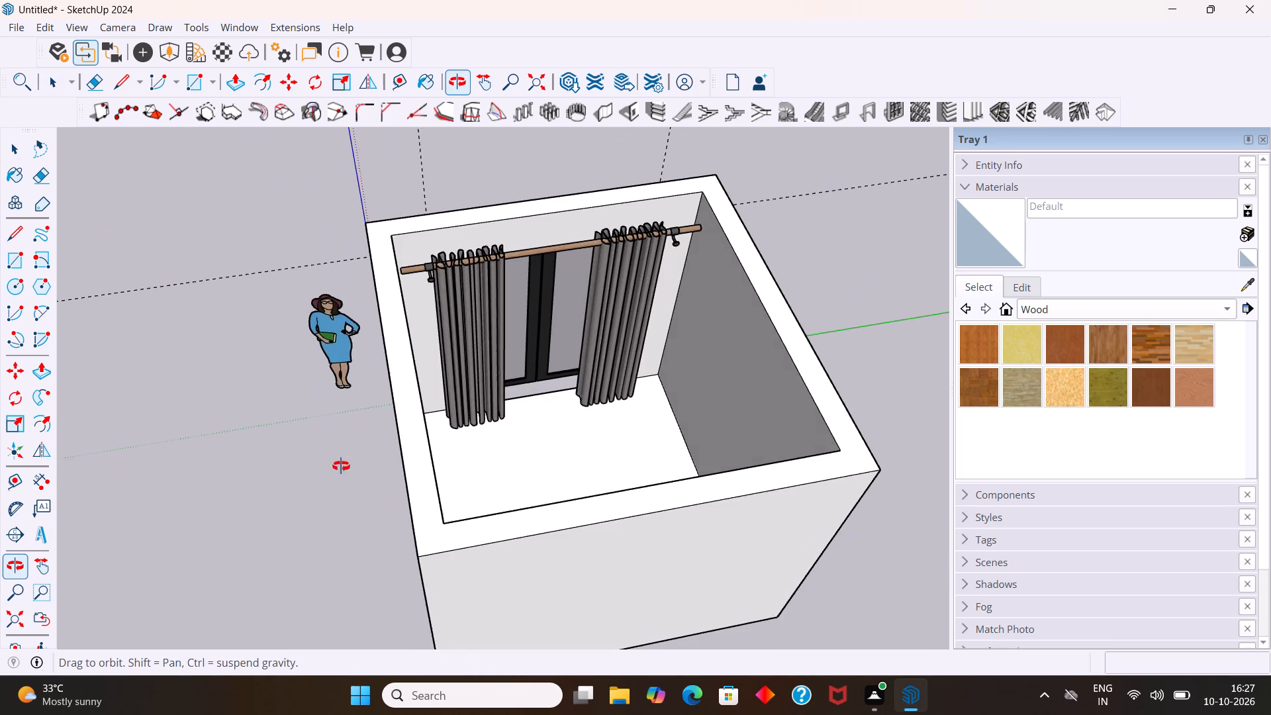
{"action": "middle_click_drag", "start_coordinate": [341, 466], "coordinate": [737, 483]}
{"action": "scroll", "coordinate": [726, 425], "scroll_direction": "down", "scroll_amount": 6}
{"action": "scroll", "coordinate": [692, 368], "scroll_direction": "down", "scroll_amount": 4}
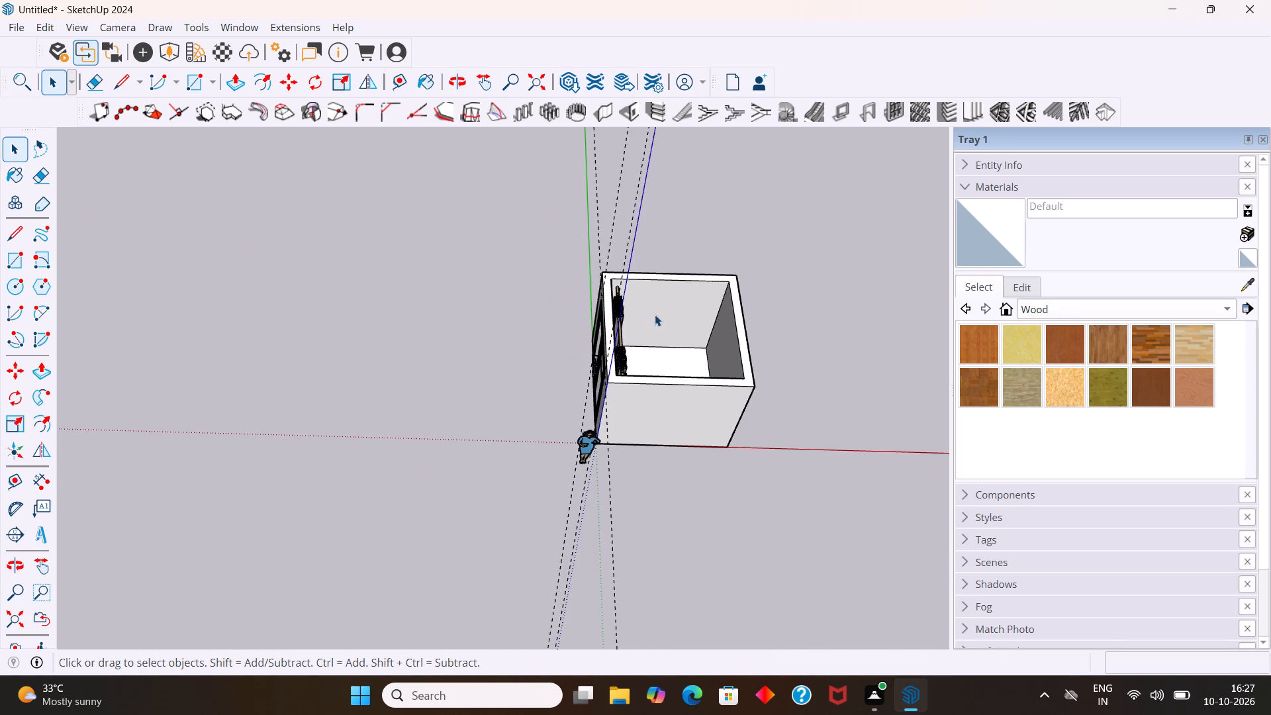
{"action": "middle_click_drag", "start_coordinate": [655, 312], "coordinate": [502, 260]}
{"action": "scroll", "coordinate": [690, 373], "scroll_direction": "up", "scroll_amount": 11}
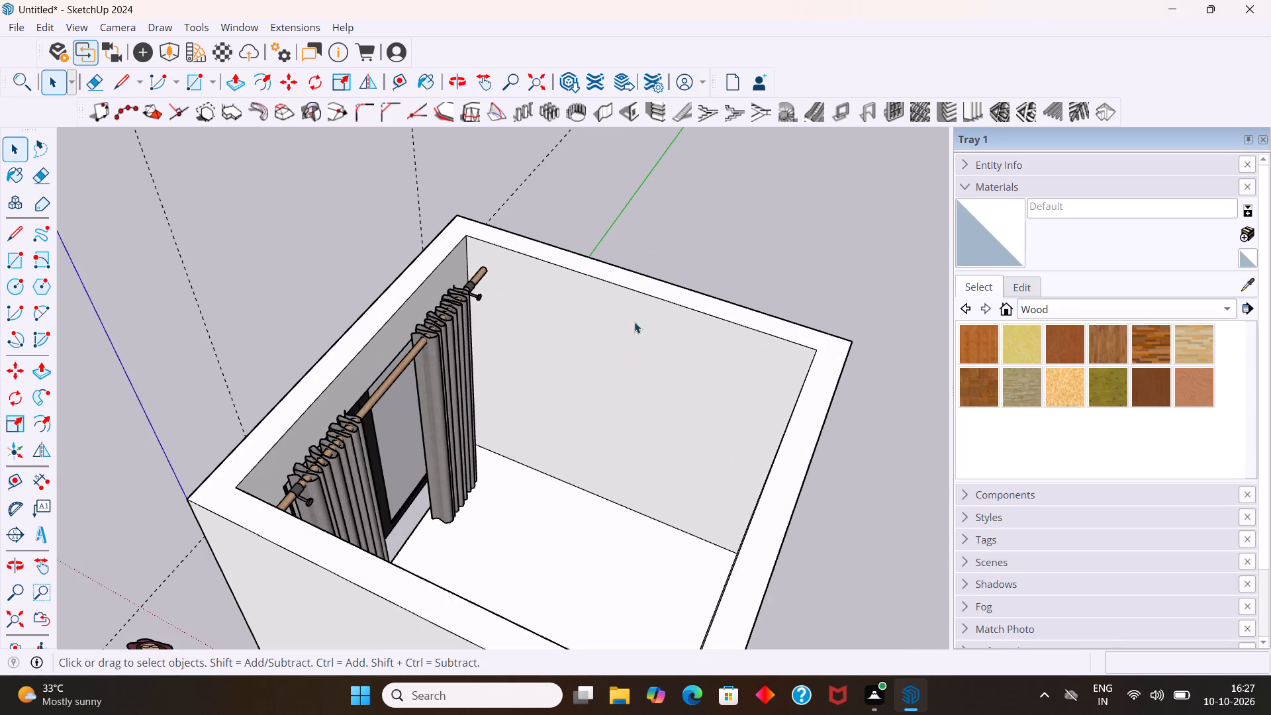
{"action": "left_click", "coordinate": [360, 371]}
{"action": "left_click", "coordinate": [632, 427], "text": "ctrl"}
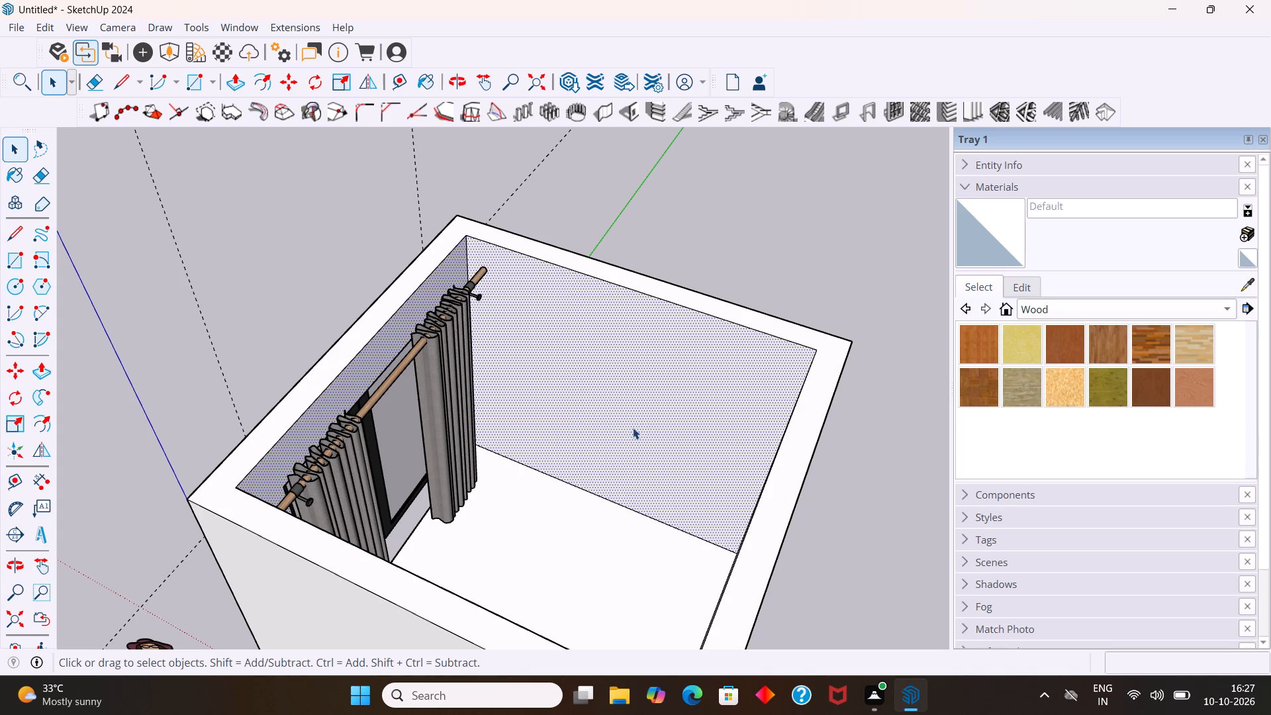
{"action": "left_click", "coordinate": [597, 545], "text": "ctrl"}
Group the room's inner floor face together with the inner wall faces, including the glass door wall, leaving the curtain out.
{"action": "middle_click_drag", "start_coordinate": [594, 548], "coordinate": [788, 512]}
{"action": "scroll", "coordinate": [786, 511], "scroll_direction": "up", "scroll_amount": 1, "text": "ctrl"}
{"action": "left_click", "coordinate": [788, 338], "text": "ctrl"}
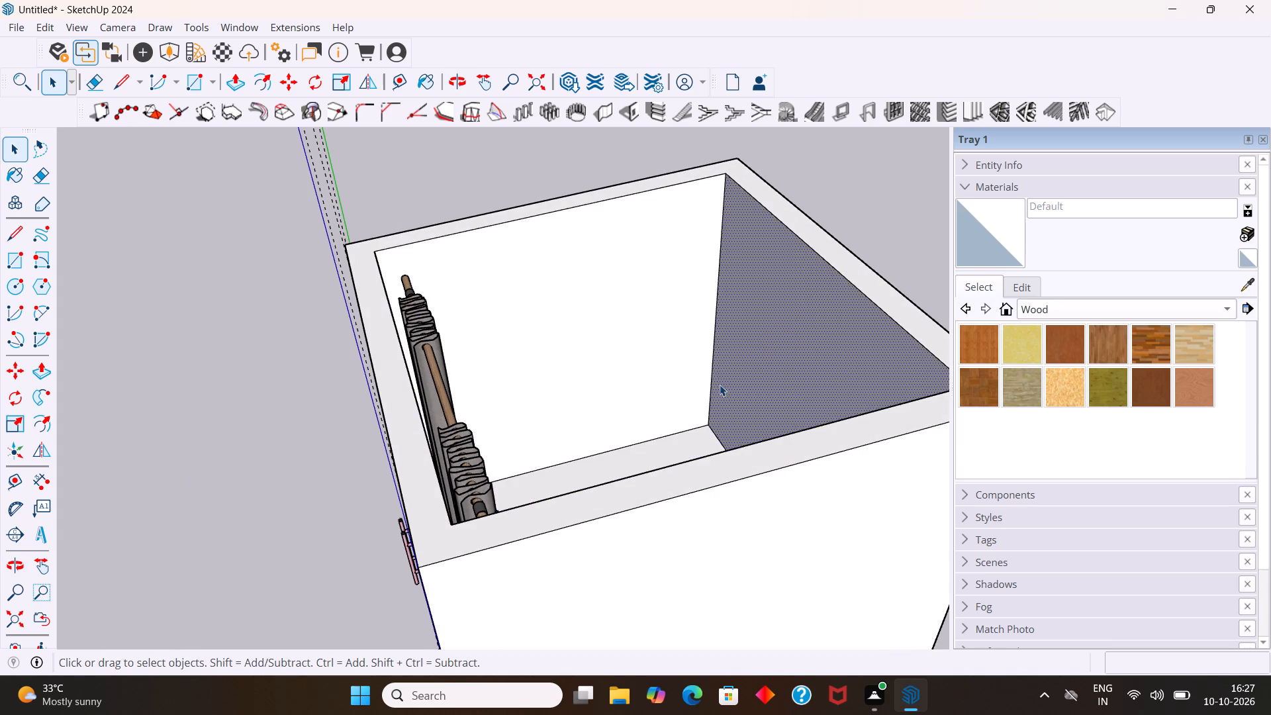
{"action": "middle_click_drag", "start_coordinate": [621, 414], "coordinate": [577, 589]}
{"action": "scroll", "coordinate": [565, 541], "scroll_direction": "down", "scroll_amount": 5}
{"action": "middle_click_drag", "start_coordinate": [579, 520], "coordinate": [442, 367]}
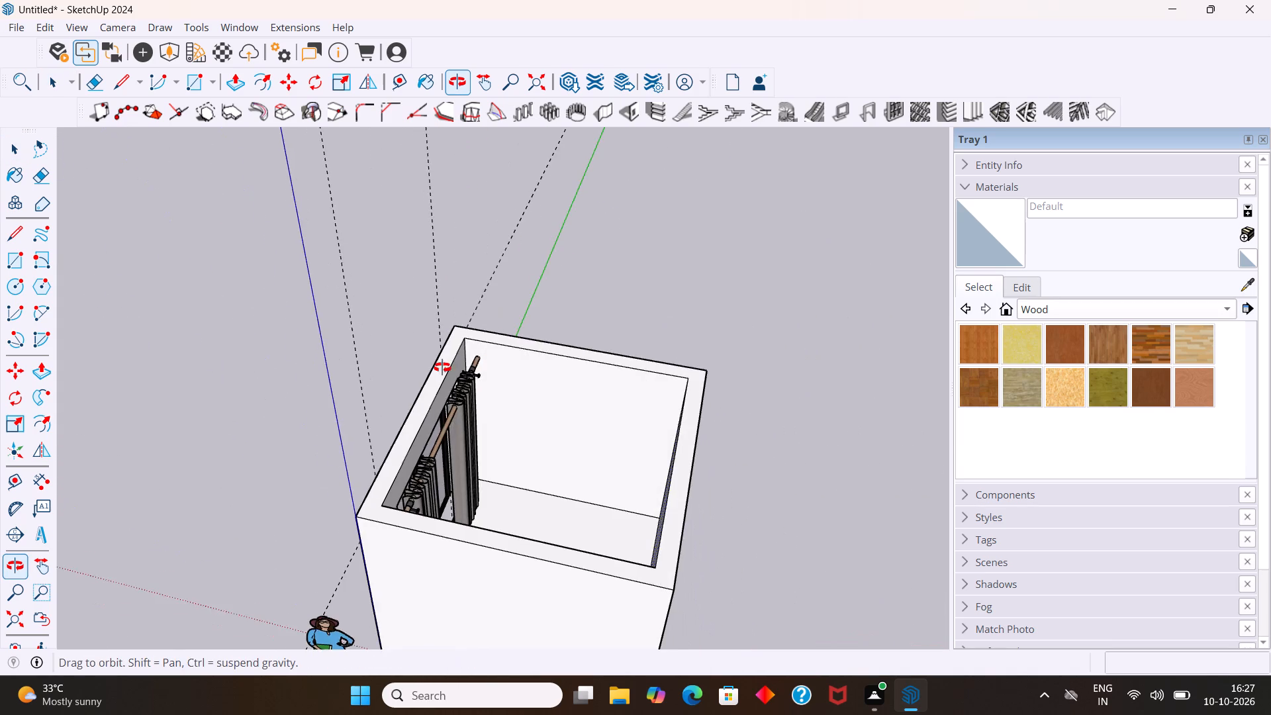
{"action": "middle_click_drag", "start_coordinate": [442, 367], "coordinate": [635, 451]}
{"action": "left_click", "coordinate": [642, 414], "text": "ctrl"}
{"action": "left_click", "coordinate": [661, 509], "text": "ctrl"}
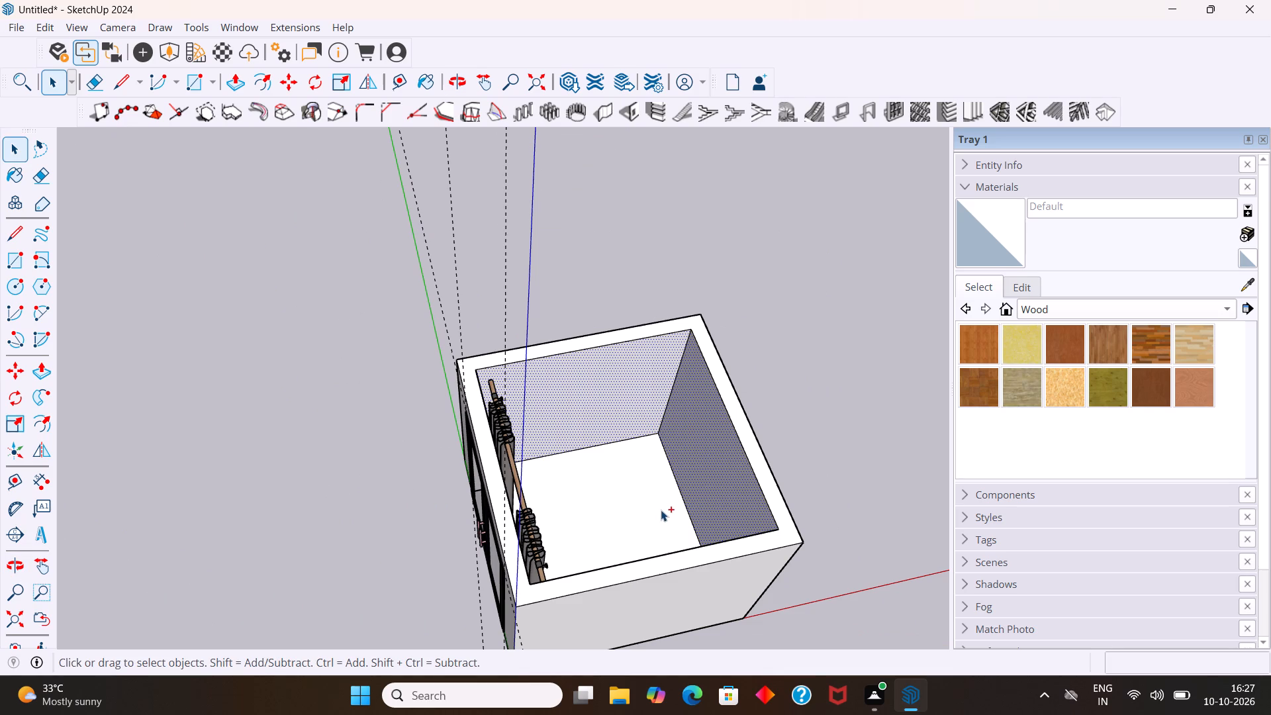
{"action": "middle_click_drag", "start_coordinate": [716, 489], "coordinate": [361, 425], "text": "ctrl"}
{"action": "left_click", "coordinate": [416, 438], "text": "ctrl"}
{"action": "middle_click_drag", "start_coordinate": [422, 439], "coordinate": [423, 440]}
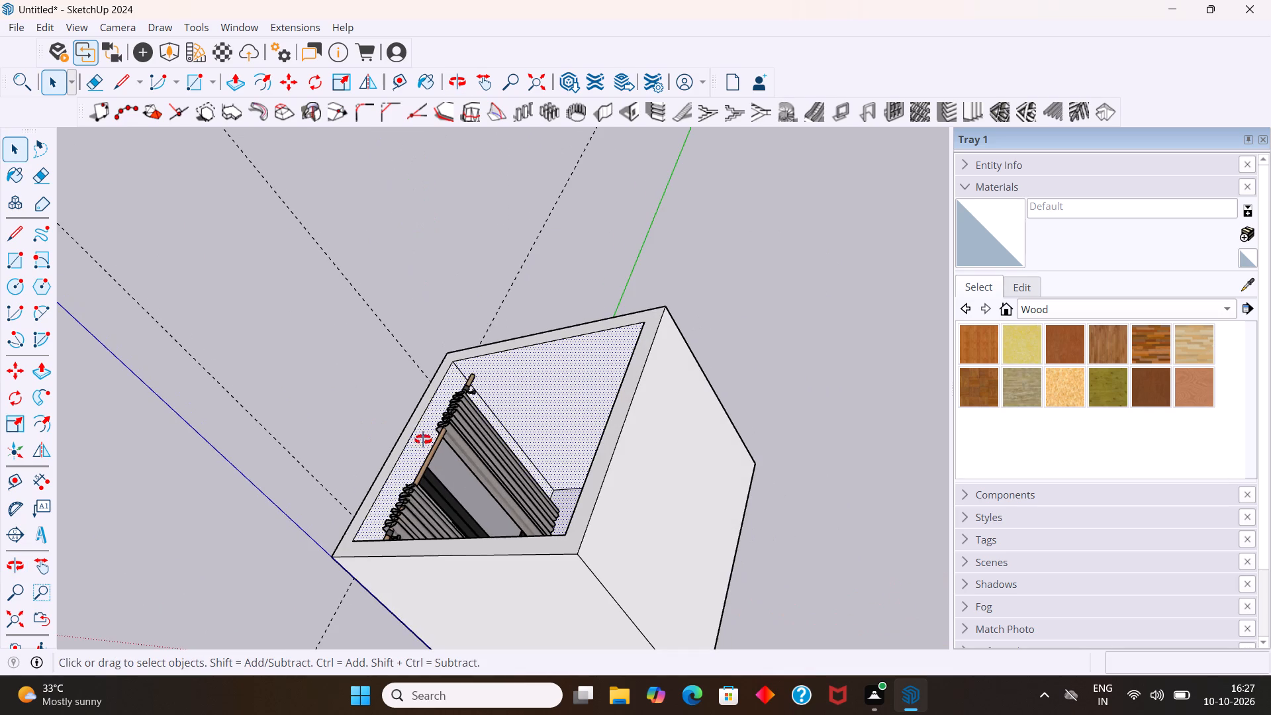
{"action": "middle_click_drag", "start_coordinate": [423, 440], "coordinate": [233, 420]}
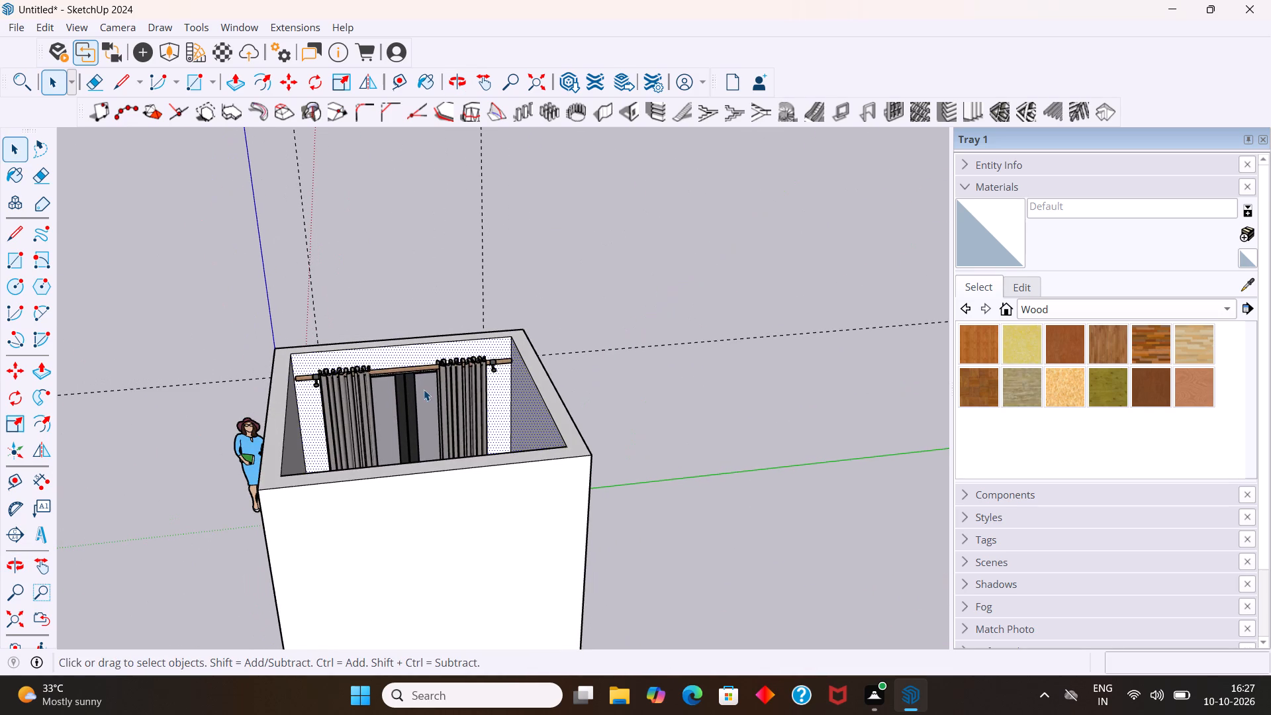
{"action": "scroll", "coordinate": [426, 383], "scroll_direction": "up", "scroll_amount": 2}
{"action": "middle_click_drag", "start_coordinate": [436, 360], "coordinate": [395, 515]}
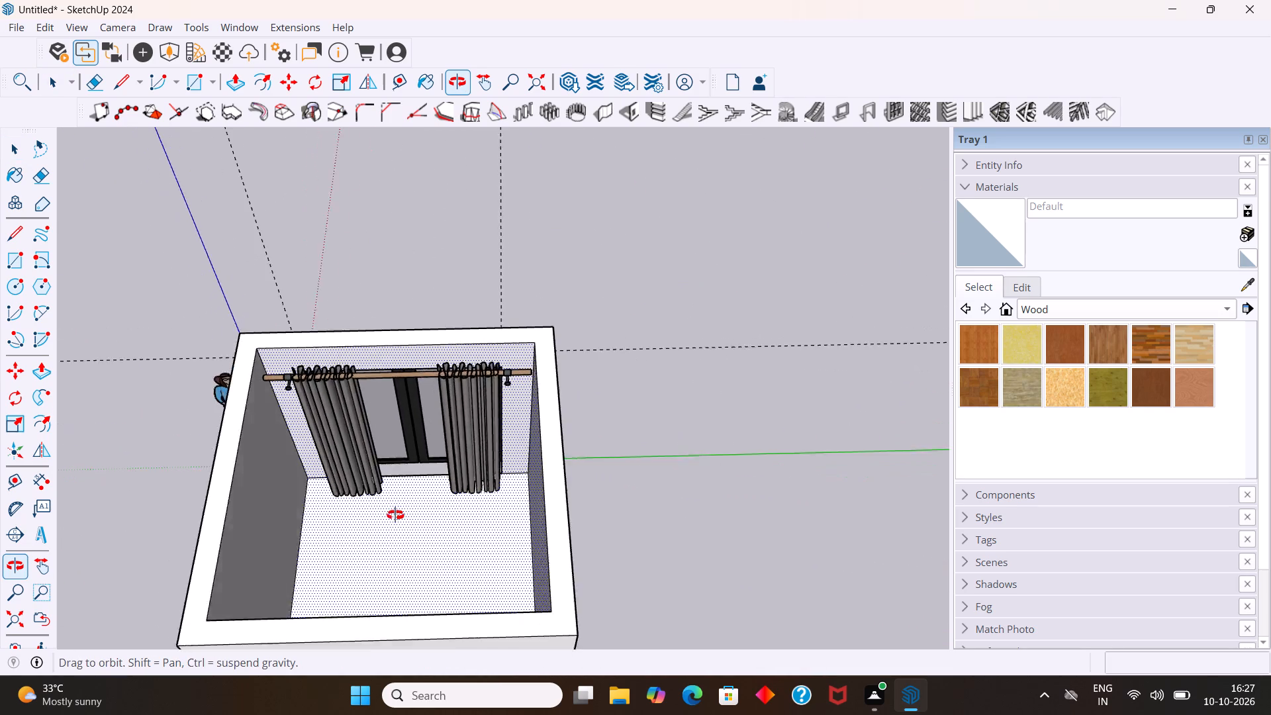
{"action": "middle_click_drag", "start_coordinate": [395, 515], "coordinate": [814, 475]}
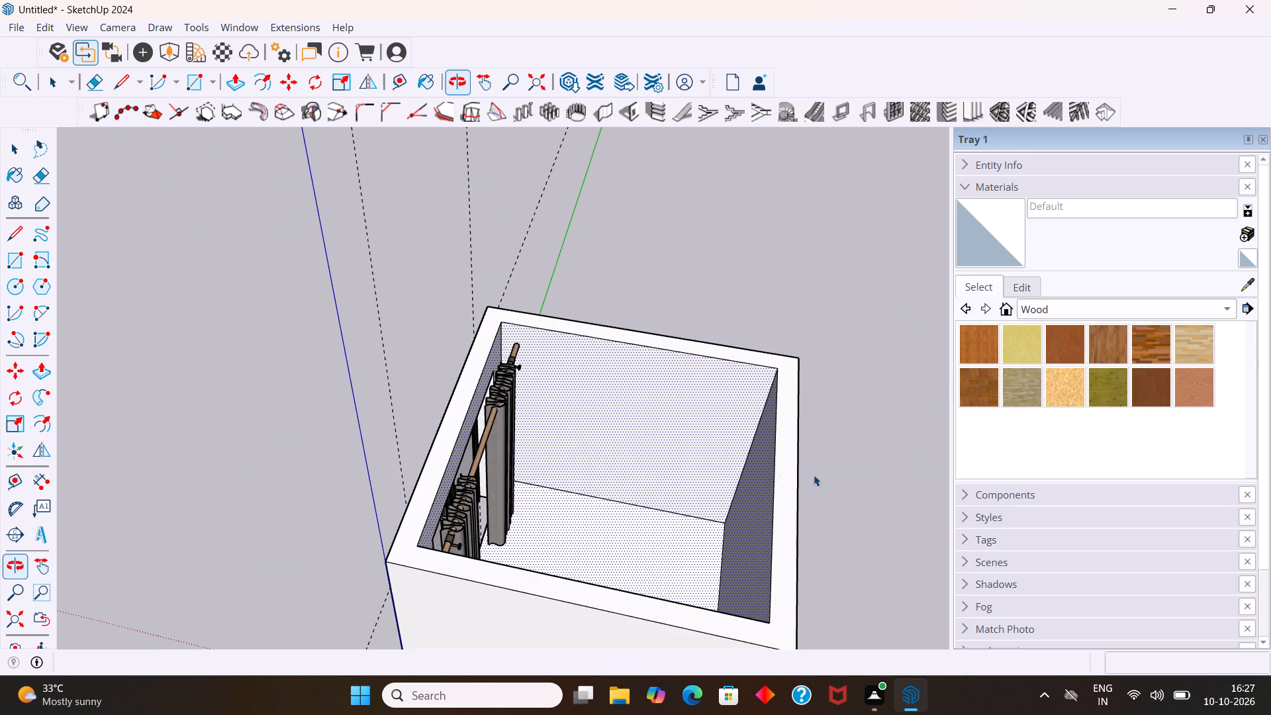
{"action": "right_click", "coordinate": [621, 398]}
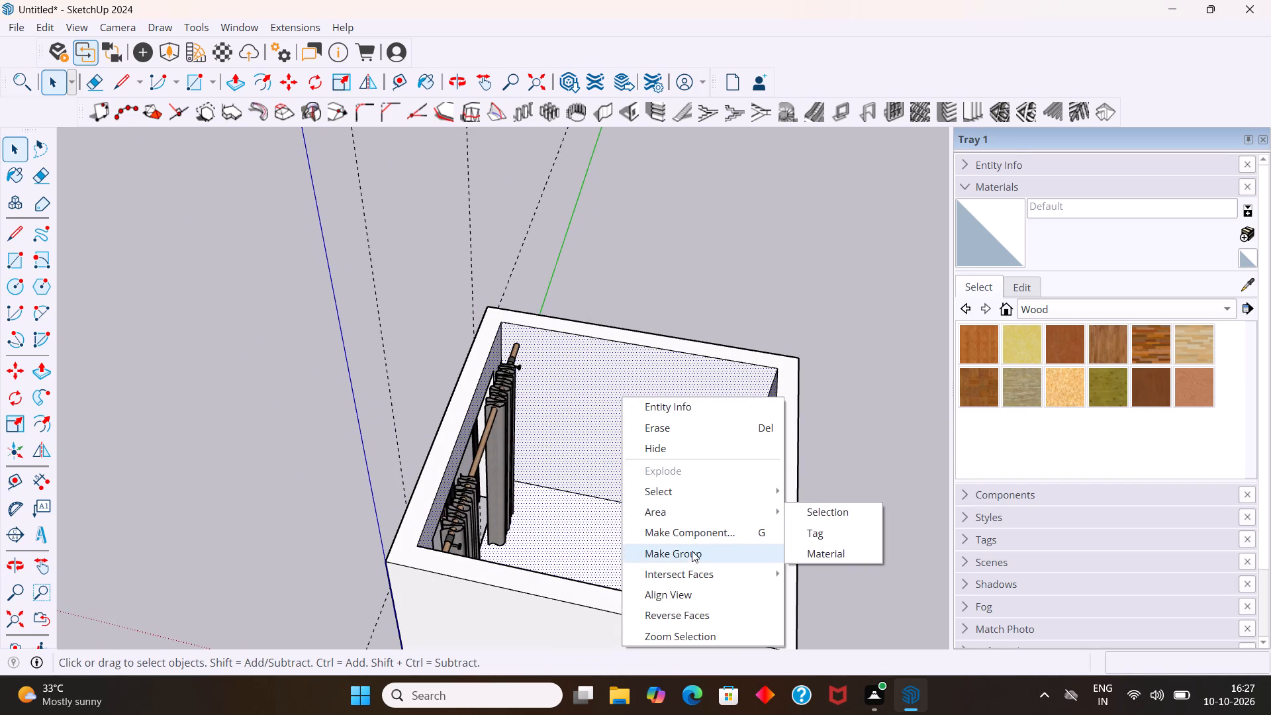
{"action": "left_click", "coordinate": [696, 553]}
Convert the grouped inner wall and floor faces into a component with the default definition settings.
{"action": "scroll", "coordinate": [702, 519], "scroll_direction": "down", "scroll_amount": 9}
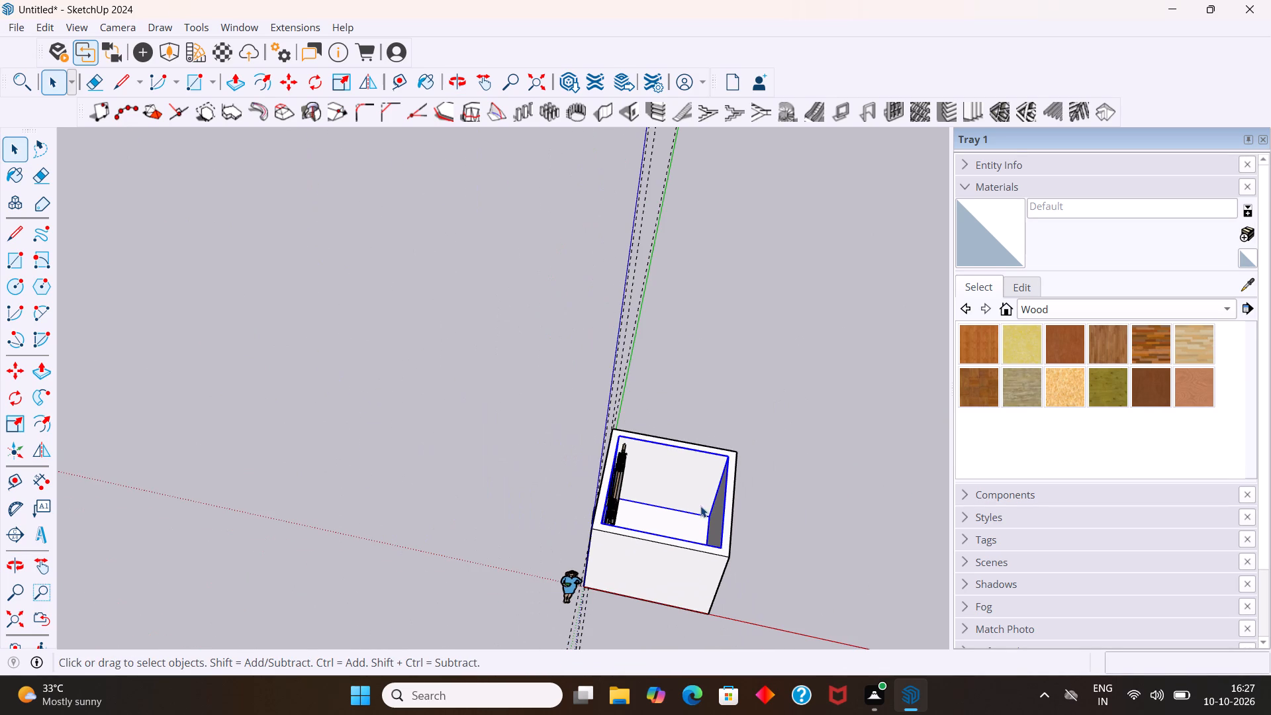
{"action": "right_click", "coordinate": [671, 465]}
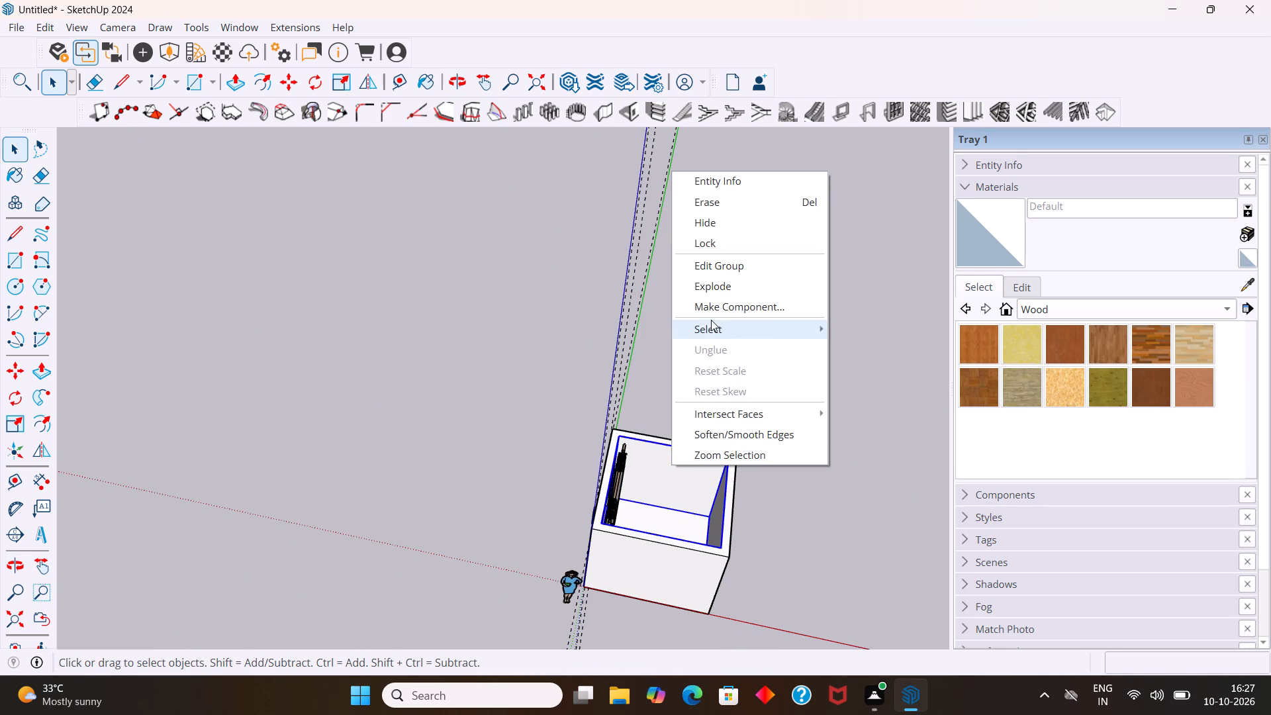
{"action": "left_click", "coordinate": [714, 306]}
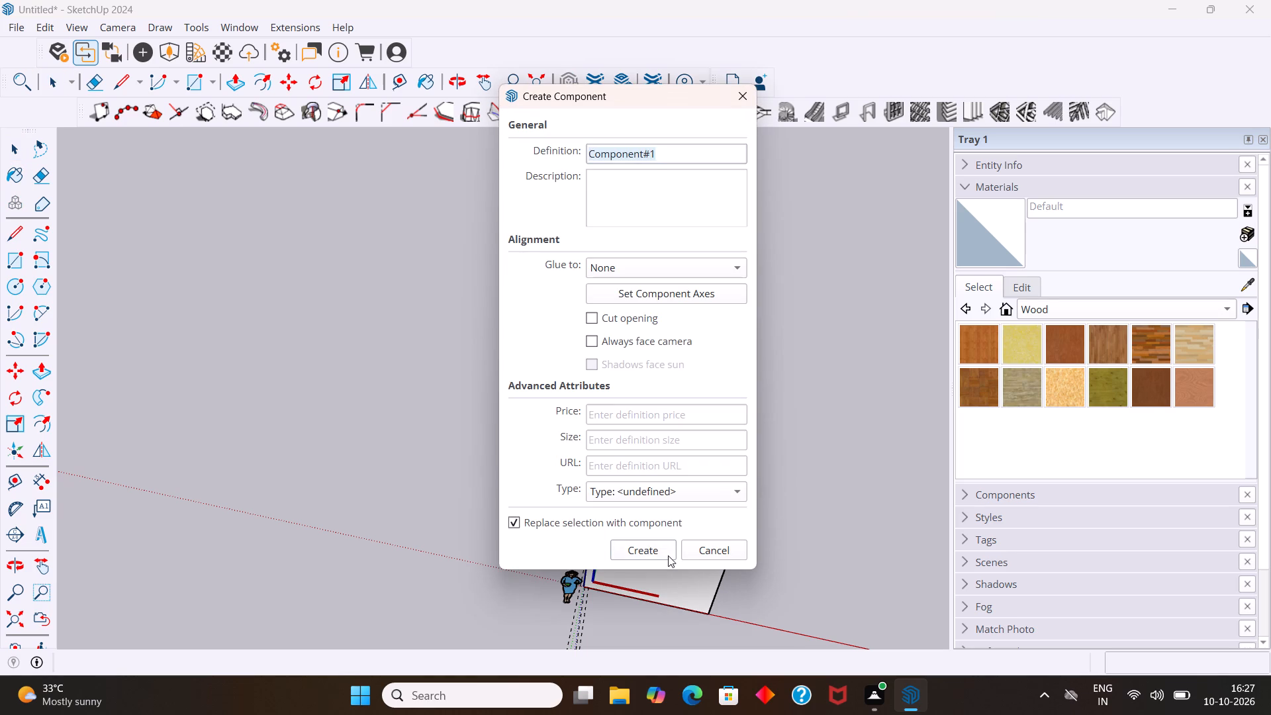
{"action": "left_click", "coordinate": [660, 548]}
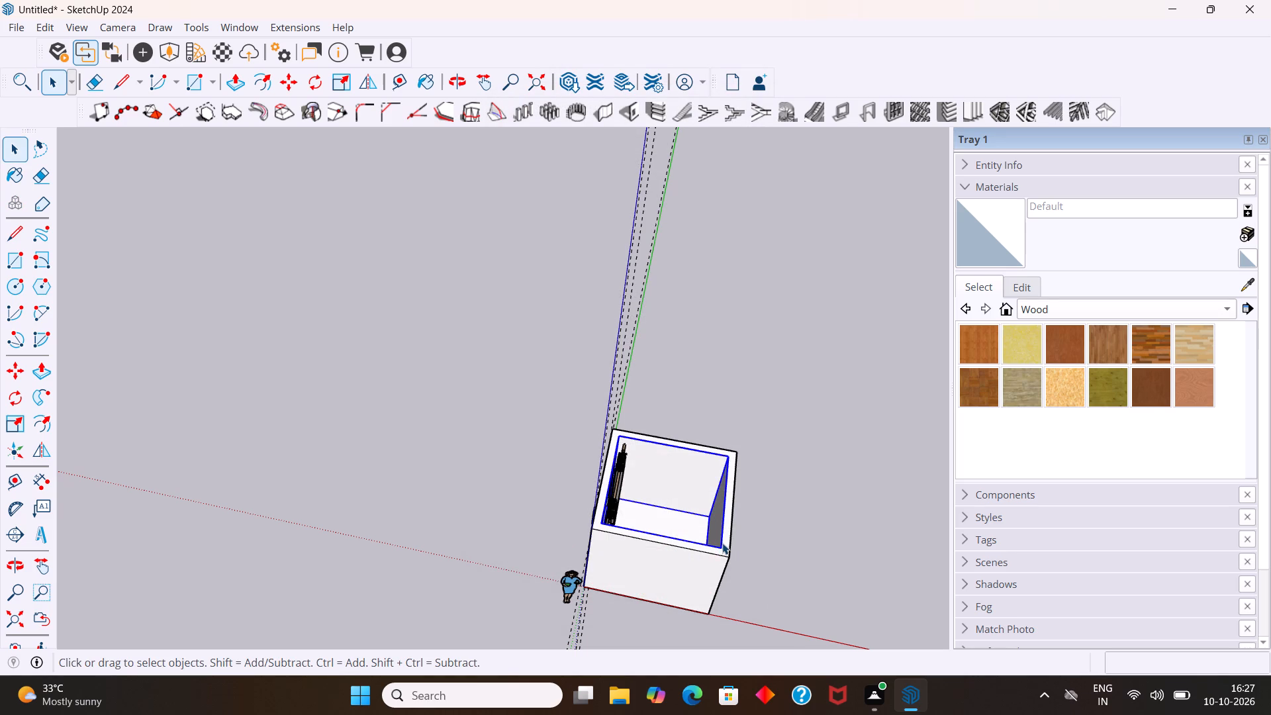
Copy the inner wall and floor component about 42' 8" away from the room into empty space.
{"action": "key", "text": "m"}
{"action": "left_click", "coordinate": [719, 548]}
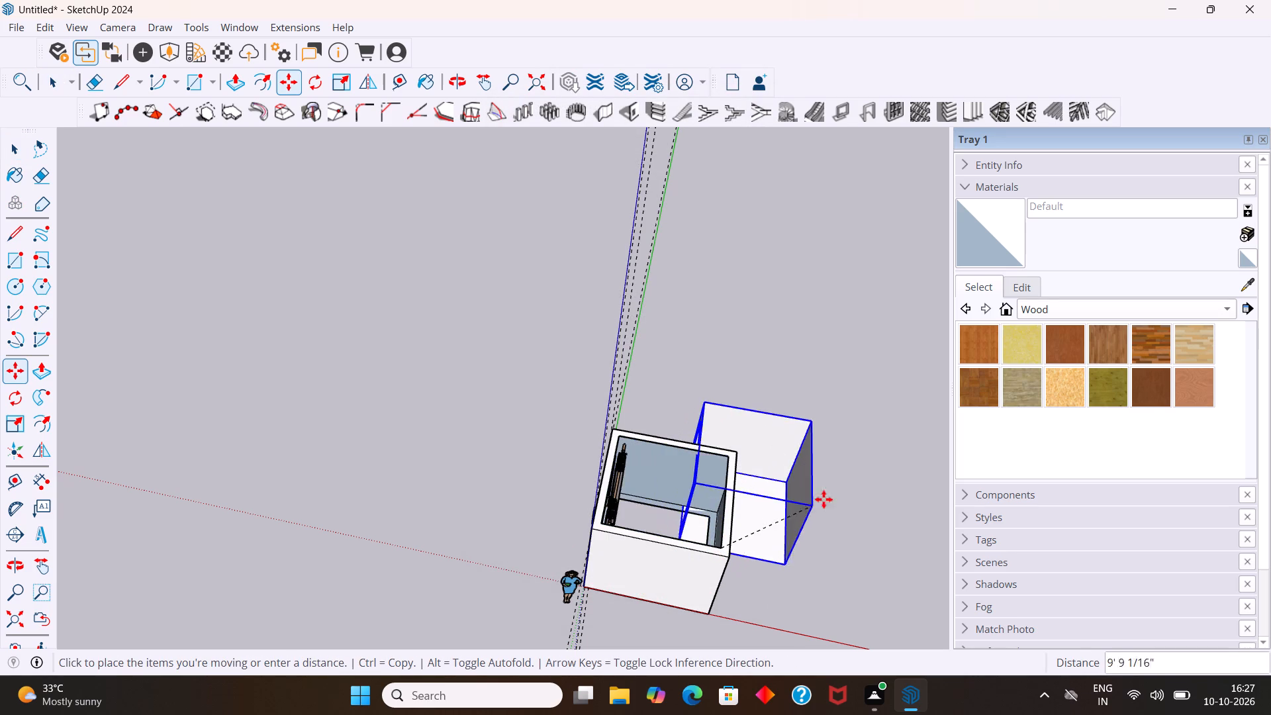
{"action": "scroll", "coordinate": [716, 477], "scroll_direction": "down", "scroll_amount": 11}
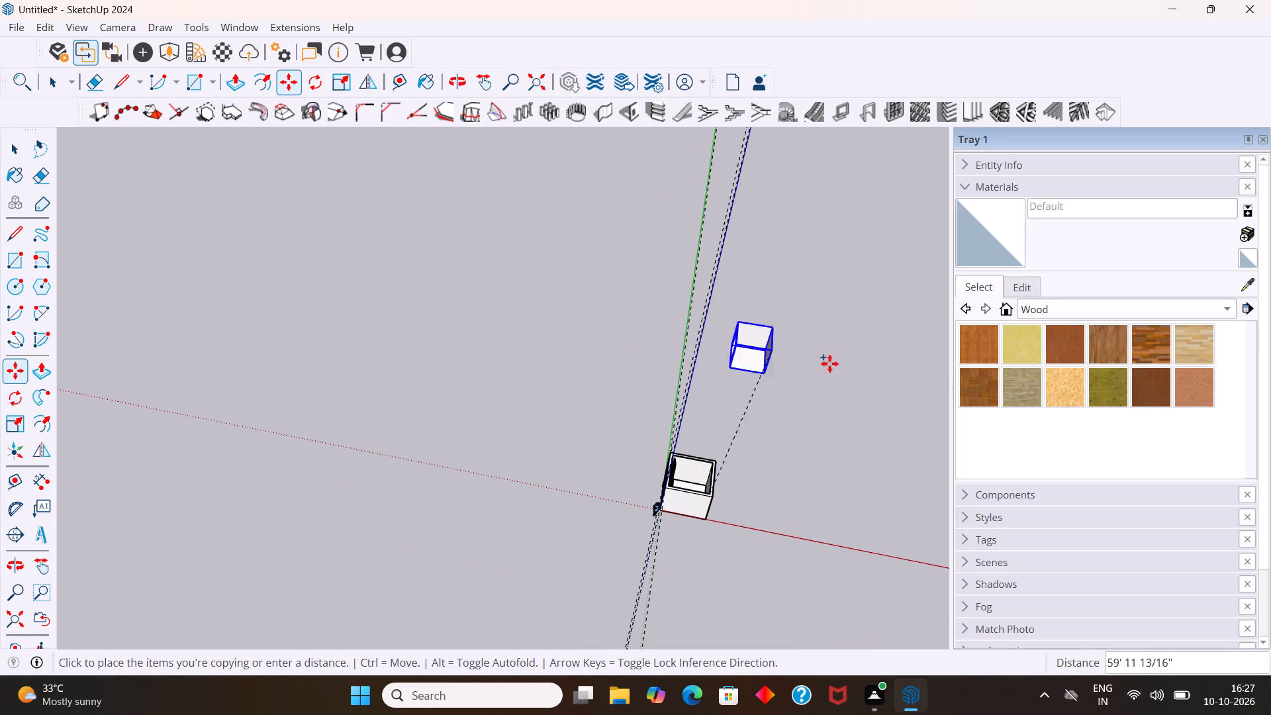
{"action": "scroll", "coordinate": [927, 373], "scroll_direction": "up", "scroll_amount": 8}
{"action": "left_click", "coordinate": [722, 448]}
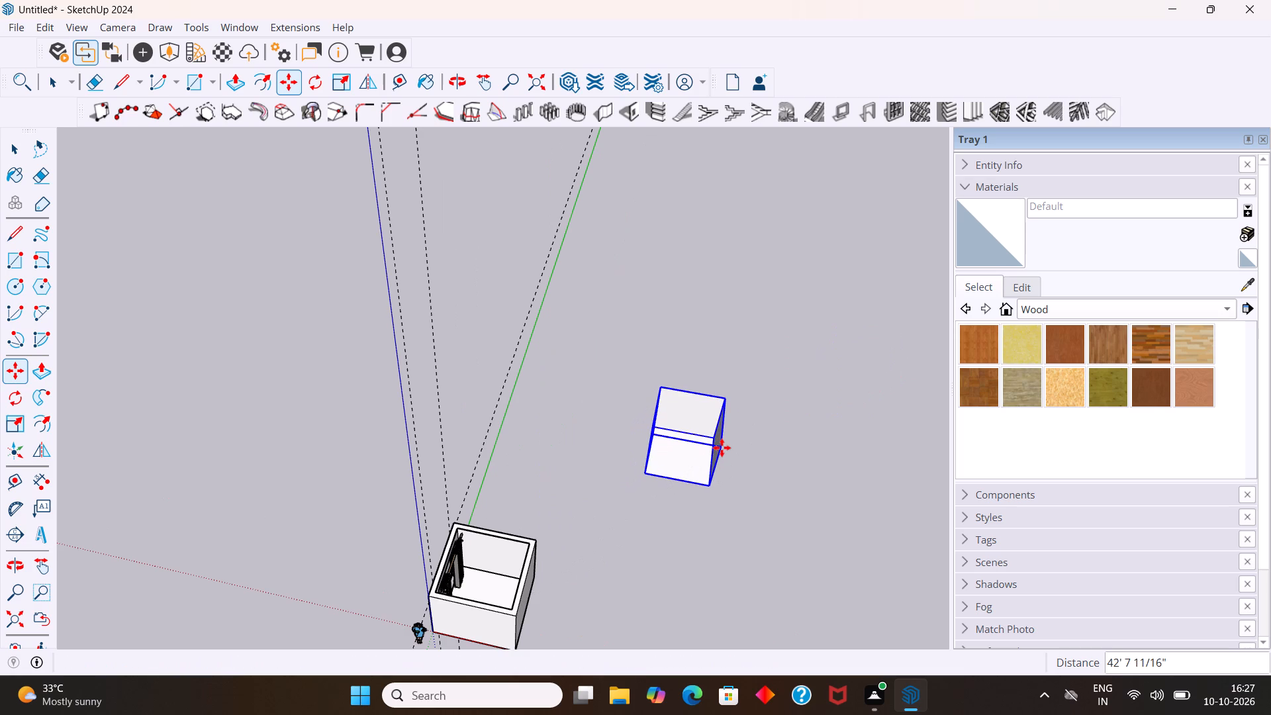
{"action": "key", "text": "space"}
{"action": "left_click", "coordinate": [736, 470]}
Open the copied interior component for editing and place a vertical guide on the back wall 1' from its corner with the door wall.
{"action": "double_click", "coordinate": [701, 457]}
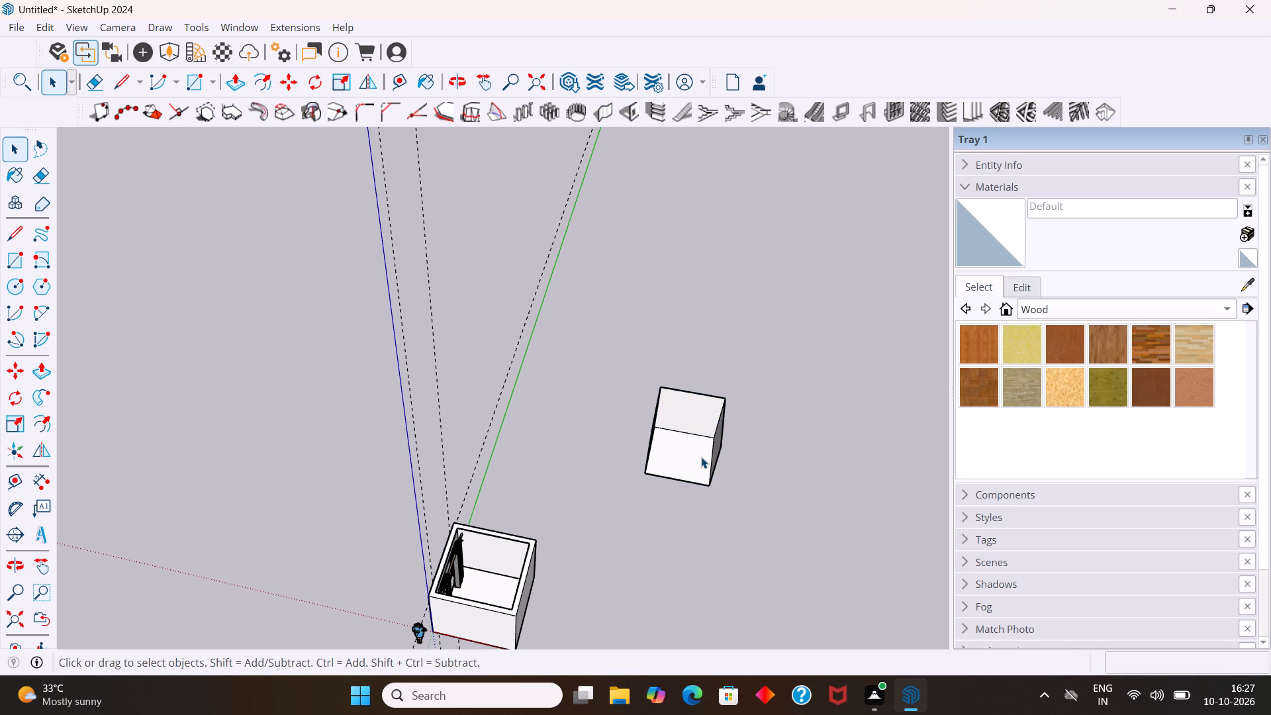
{"action": "scroll", "coordinate": [704, 467], "scroll_direction": "up", "scroll_amount": 2}
{"action": "middle_click_drag", "start_coordinate": [704, 467], "coordinate": [674, 301]}
{"action": "scroll", "coordinate": [690, 547], "scroll_direction": "up", "scroll_amount": 5}
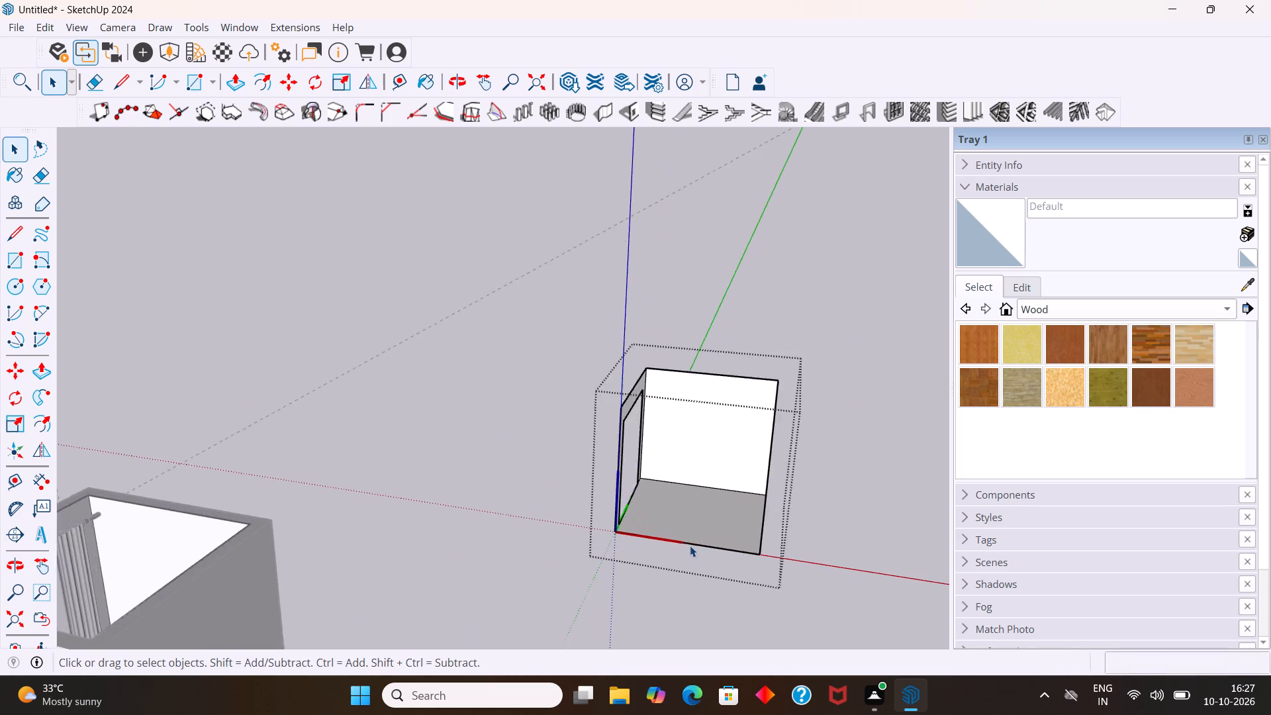
{"action": "scroll", "coordinate": [690, 546], "scroll_direction": "up", "scroll_amount": 3}
{"action": "middle_click_drag", "start_coordinate": [657, 501], "coordinate": [675, 479]}
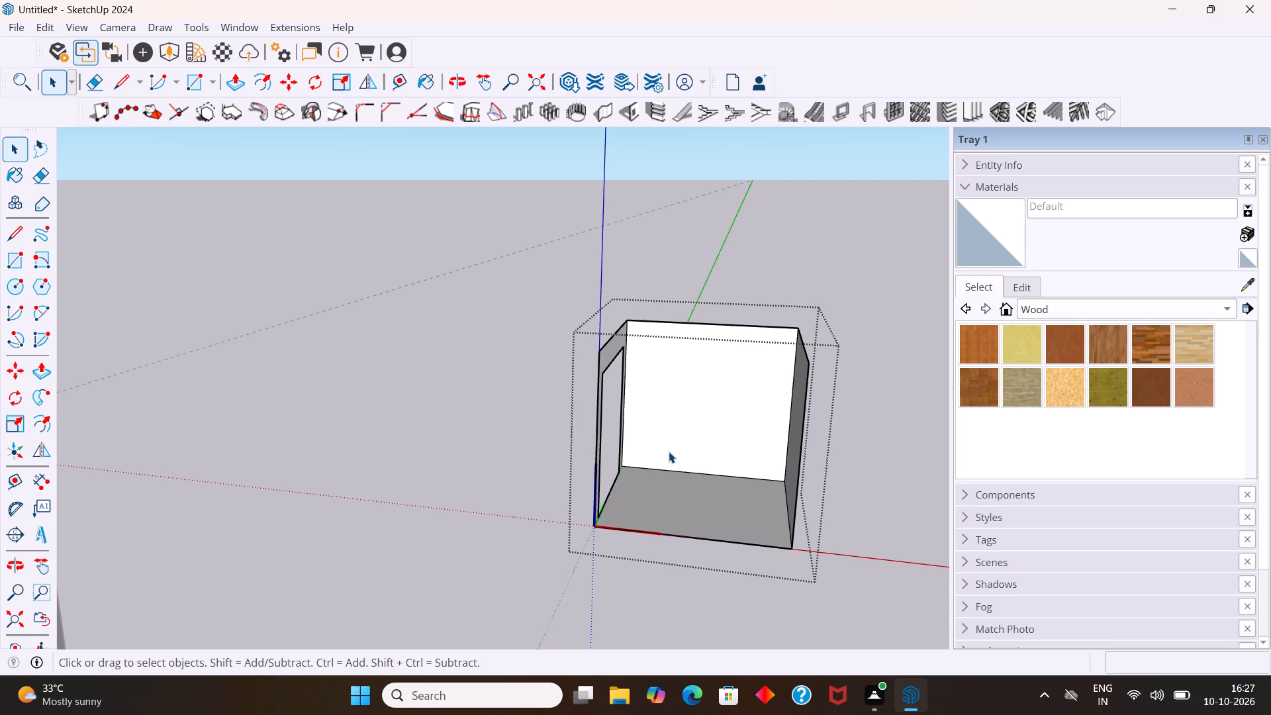
{"action": "scroll", "coordinate": [665, 453], "scroll_direction": "up", "scroll_amount": 3}
{"action": "middle_click_drag", "start_coordinate": [666, 443], "coordinate": [678, 485]}
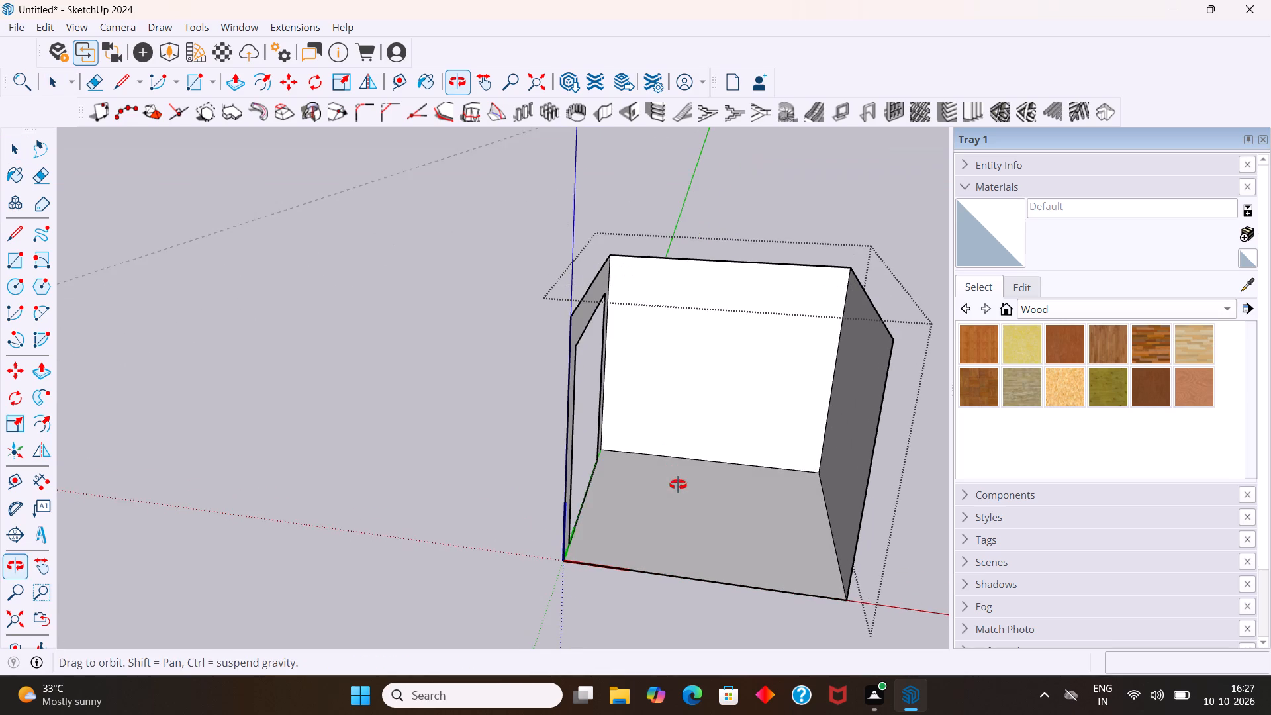
{"action": "middle_click_drag", "start_coordinate": [678, 485], "coordinate": [679, 485]}
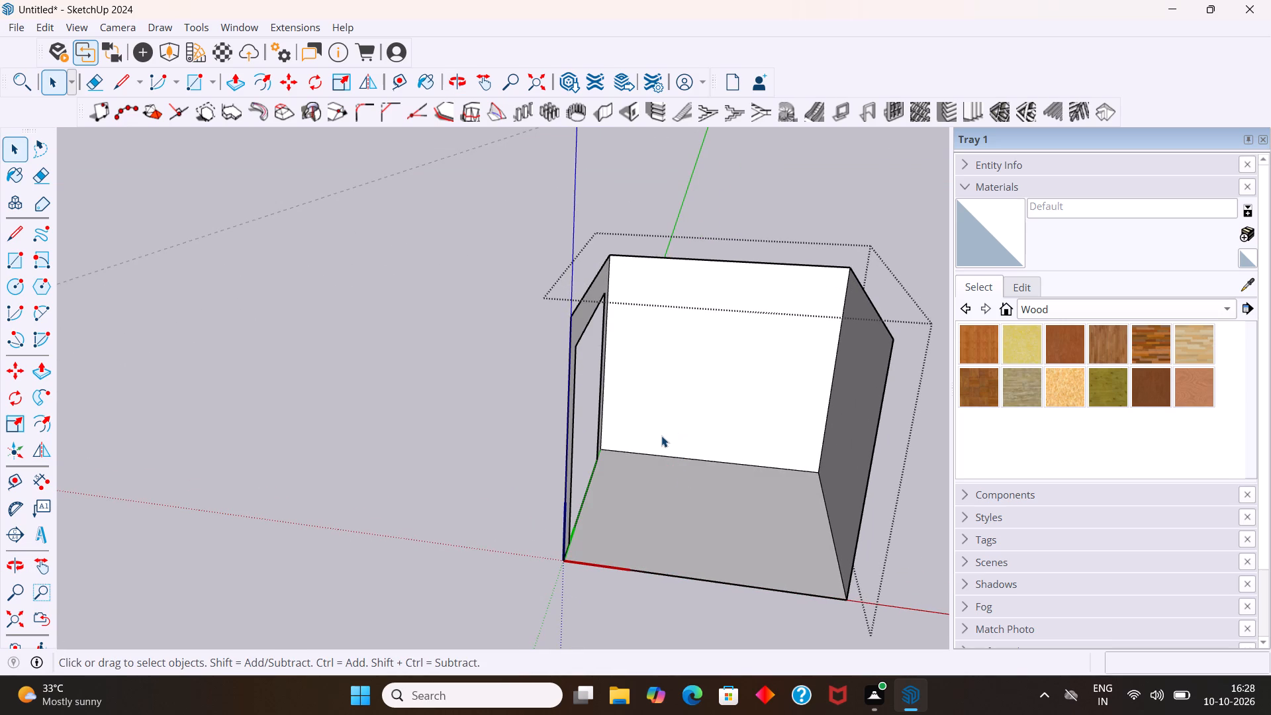
{"action": "scroll", "coordinate": [635, 399], "scroll_direction": "up", "scroll_amount": 3}
{"action": "middle_click", "coordinate": [637, 390]}
{"action": "scroll", "coordinate": [640, 390], "scroll_direction": "up", "scroll_amount": 2}
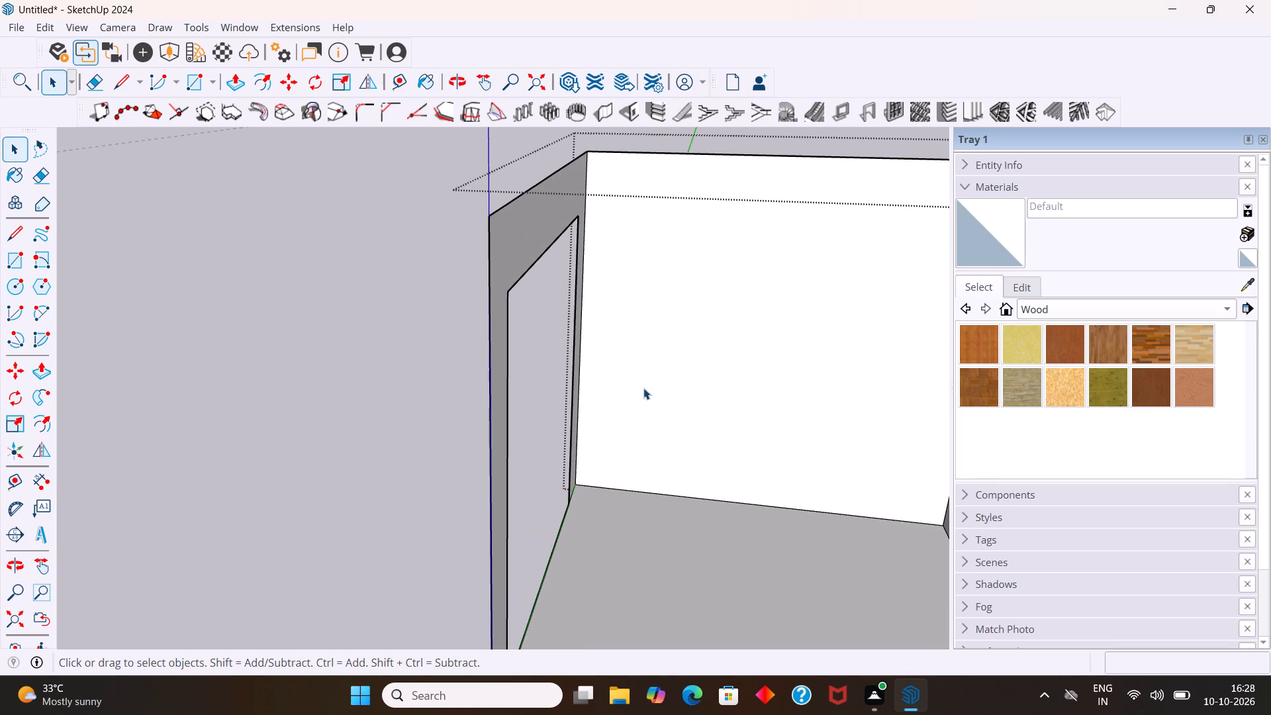
{"action": "key", "text": "t"}
{"action": "left_click", "coordinate": [581, 323]}
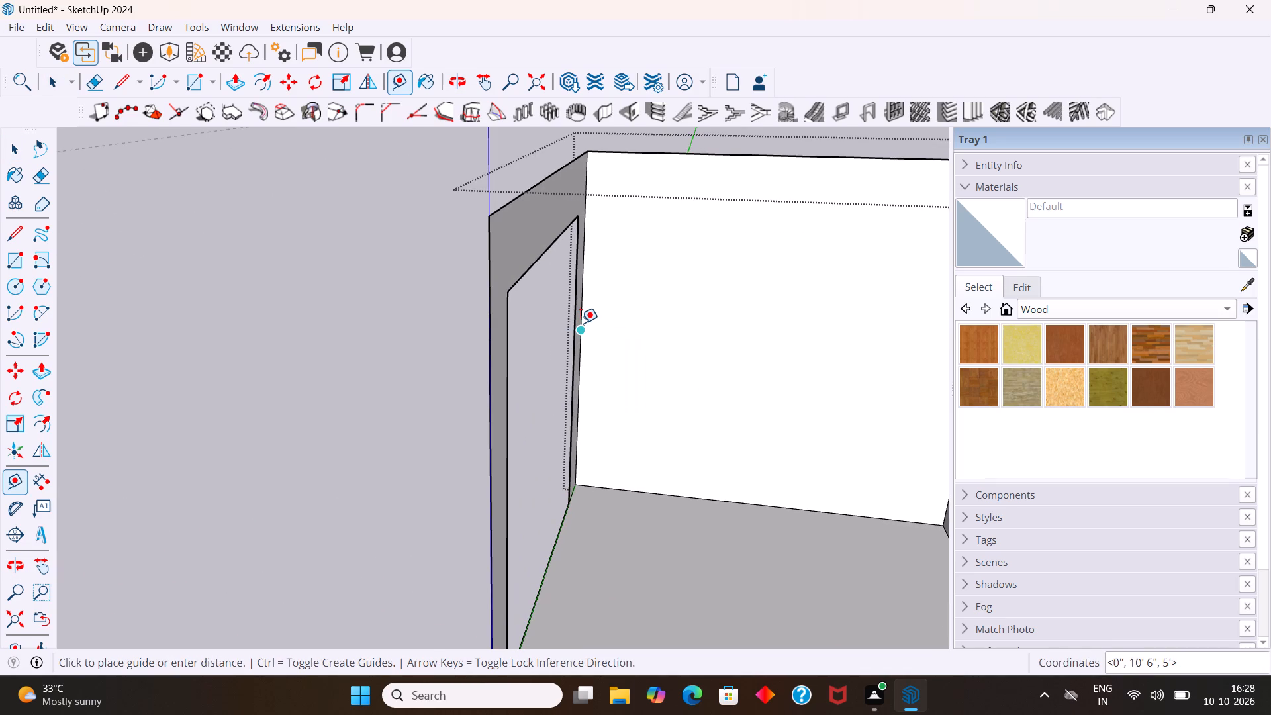
{"action": "key", "text": "1"}
{"action": "key", "text": "apostrophe"}
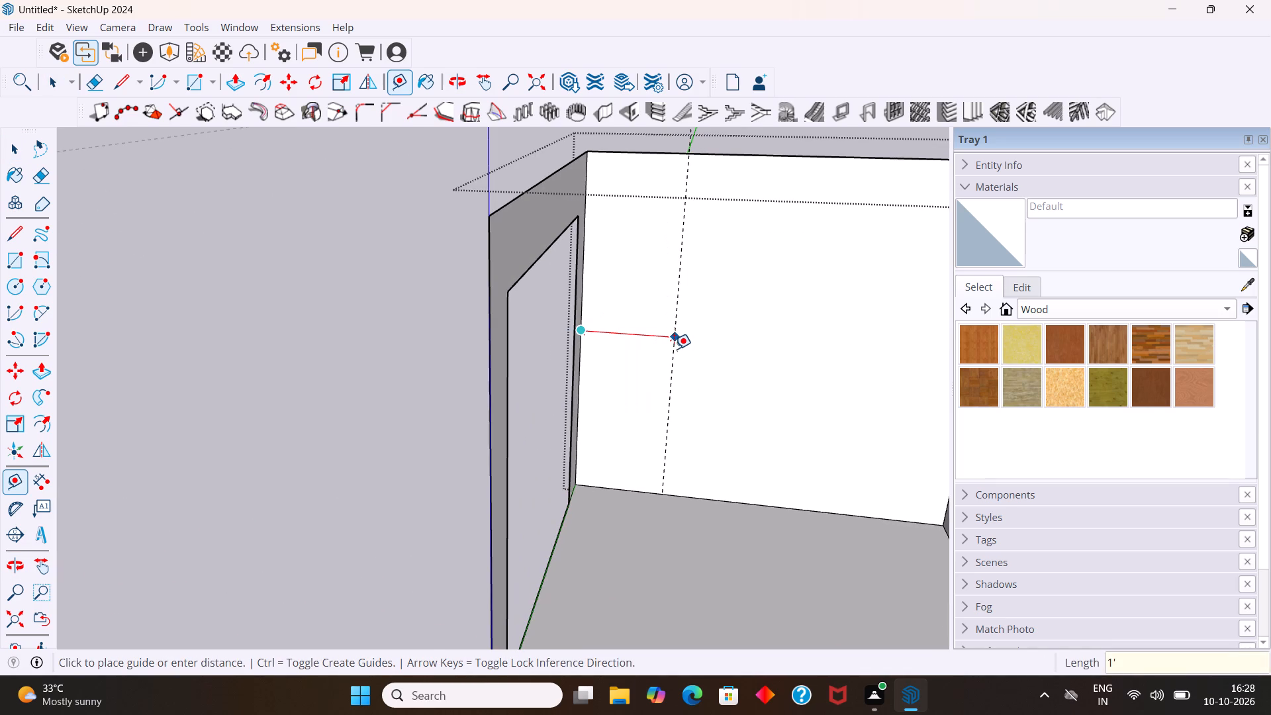
{"action": "key", "text": "Return"}
Place a second vertical guide on the back wall 1' in from its corner with the solid side wall.
{"action": "middle_click_drag", "start_coordinate": [674, 350], "coordinate": [700, 401]}
{"action": "scroll", "coordinate": [697, 390], "scroll_direction": "down", "scroll_amount": 6}
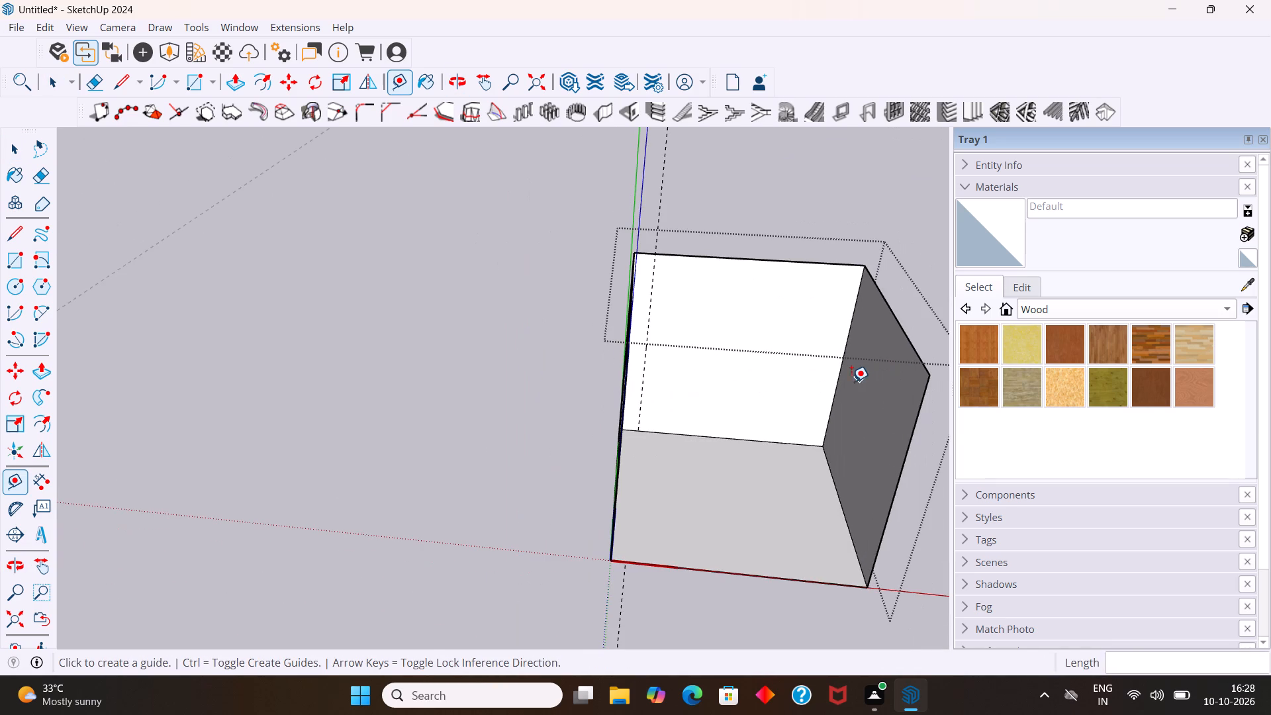
{"action": "left_click", "coordinate": [836, 385]}
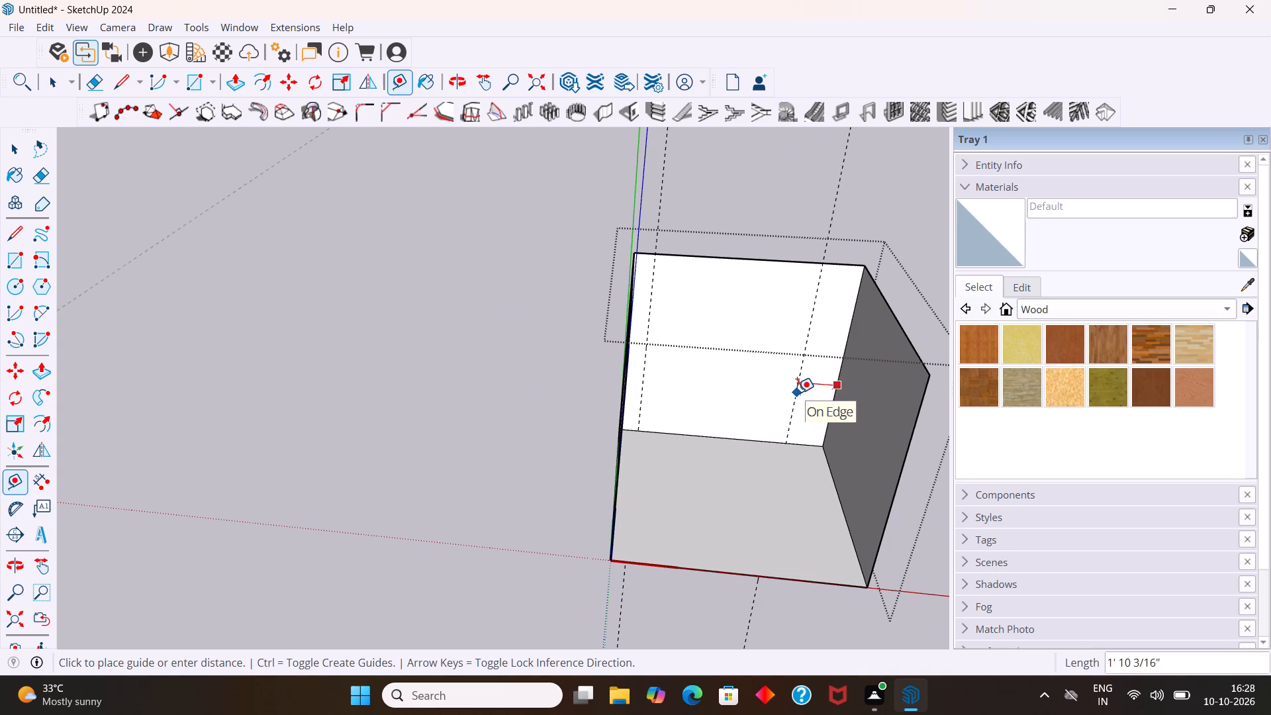
{"action": "key", "text": "1"}
{"action": "key", "text": "apostrophe"}
{"action": "key", "text": "Return"}
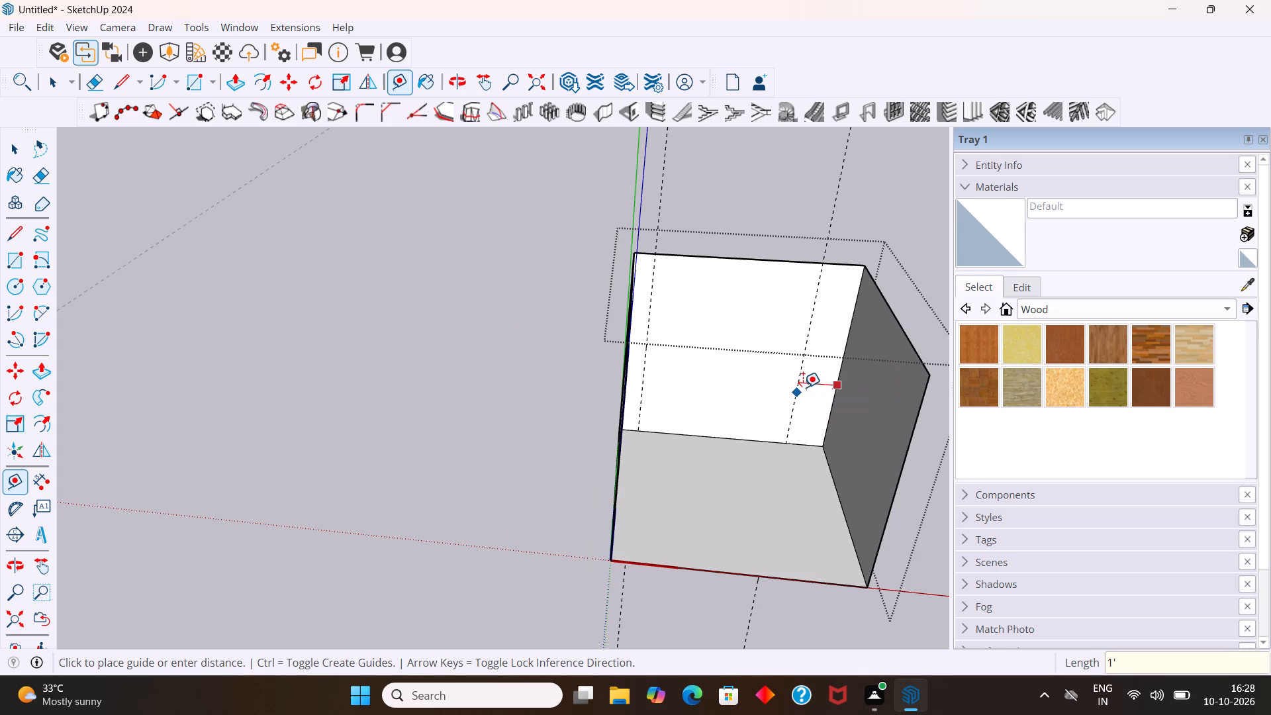
{"action": "key", "text": "space"}
Place a horizontal guide on the back wall 16" below its top edge.
{"action": "middle_click_drag", "start_coordinate": [791, 359], "coordinate": [784, 320]}
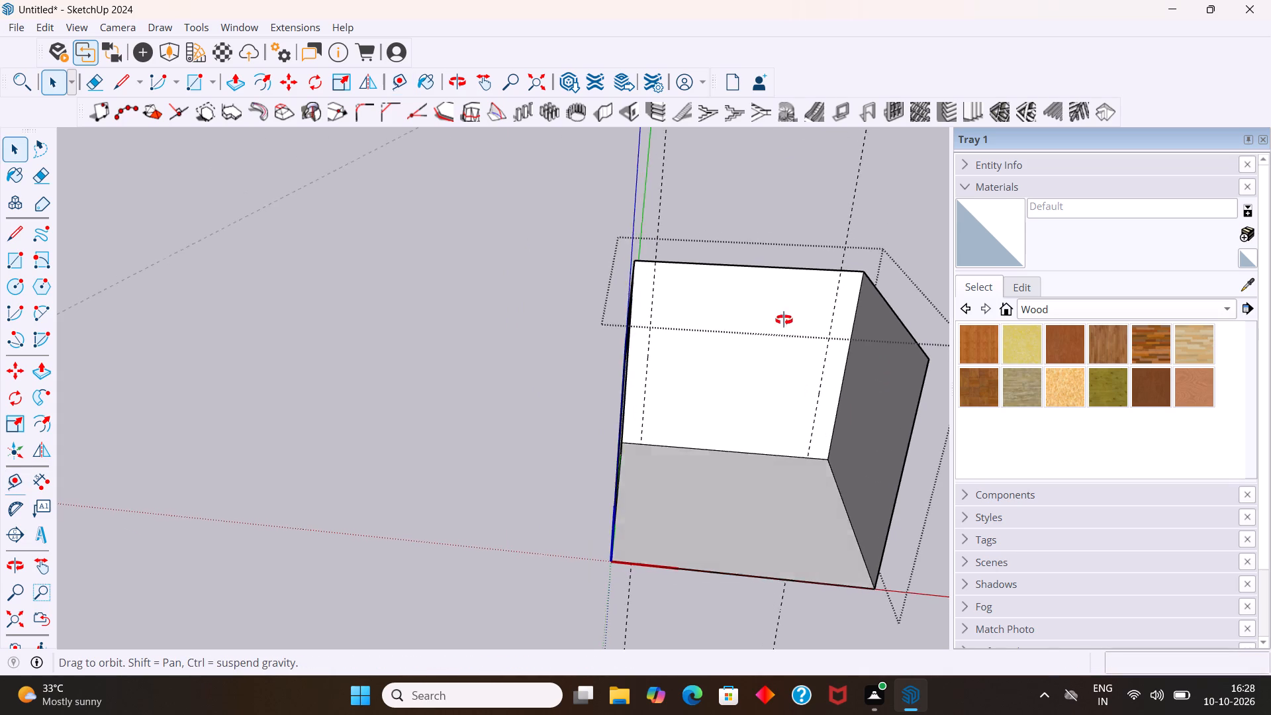
{"action": "middle_click_drag", "start_coordinate": [784, 320], "coordinate": [782, 248]}
{"action": "scroll", "coordinate": [819, 381], "scroll_direction": "up", "scroll_amount": 3}
{"action": "key", "text": "t"}
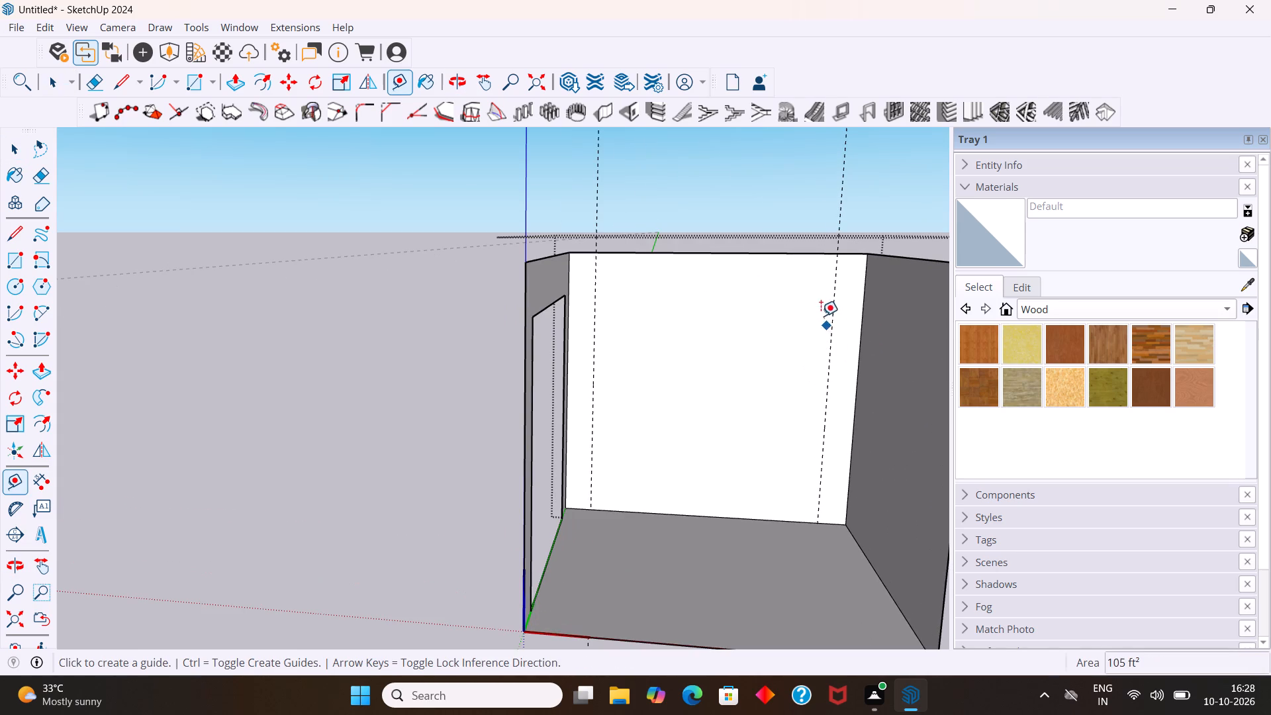
{"action": "left_click", "coordinate": [714, 252]}
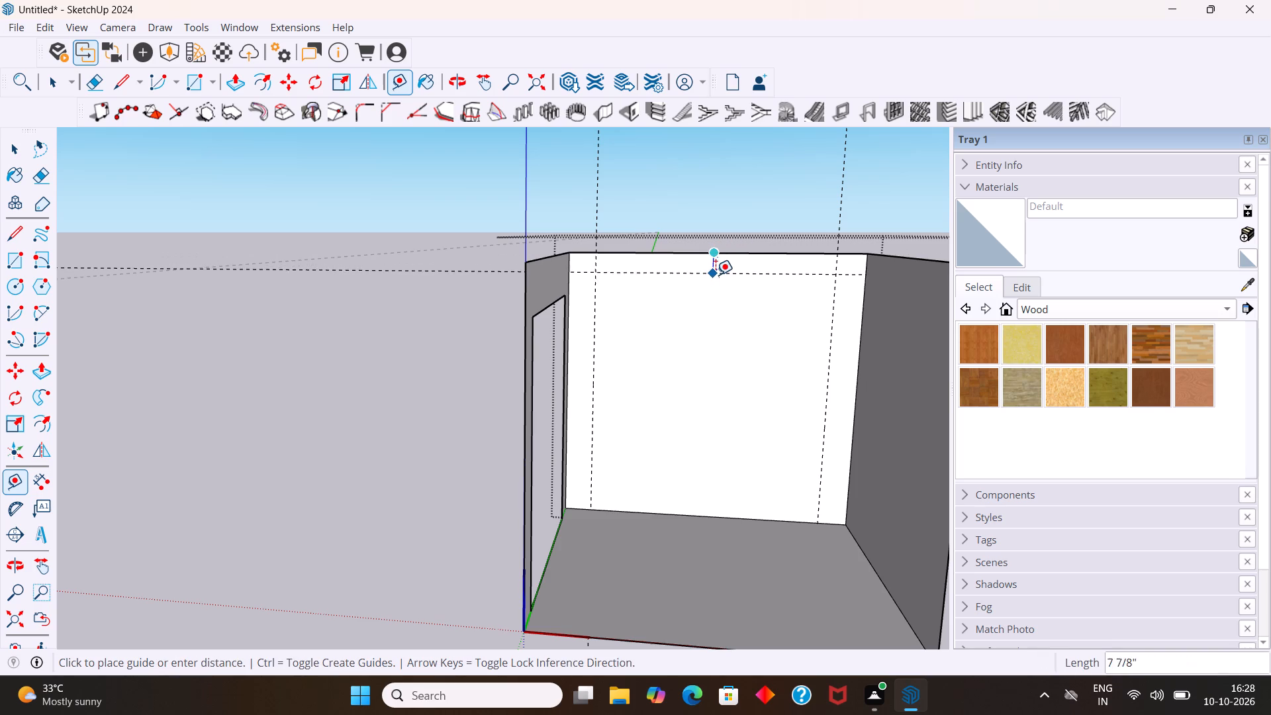
{"action": "key", "text": "2"}
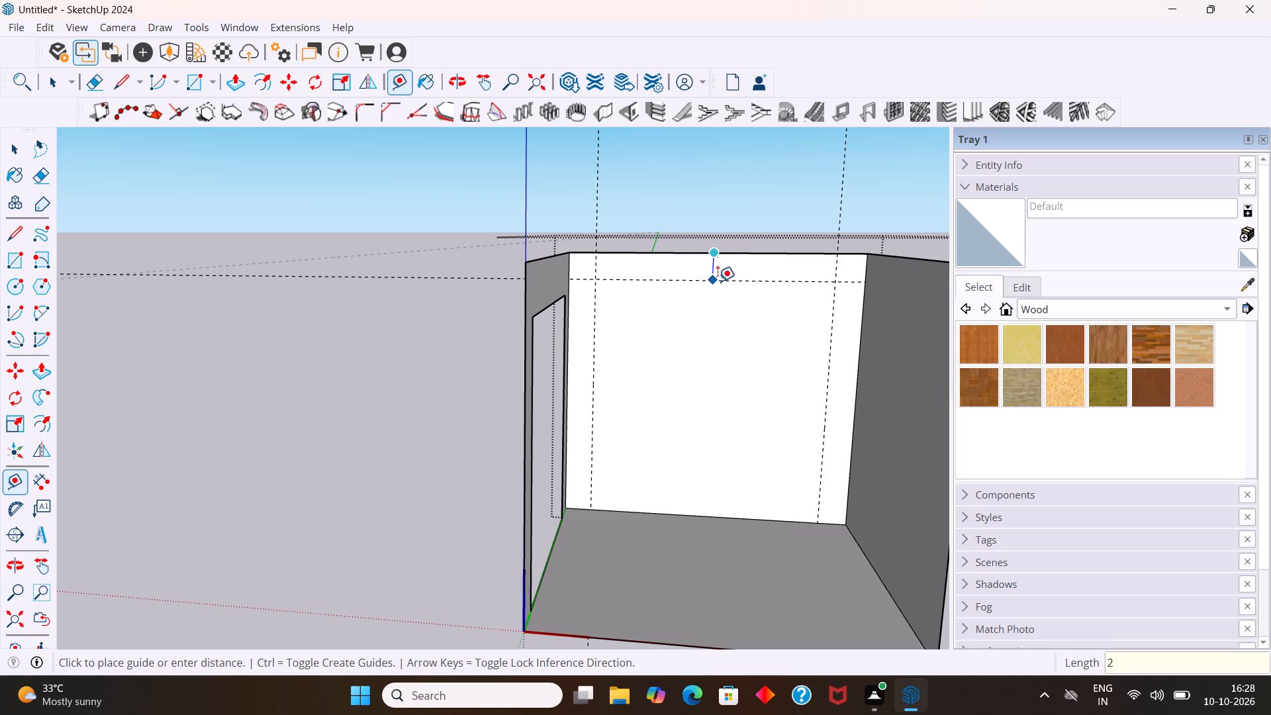
{"action": "key", "text": "BackSpace"}
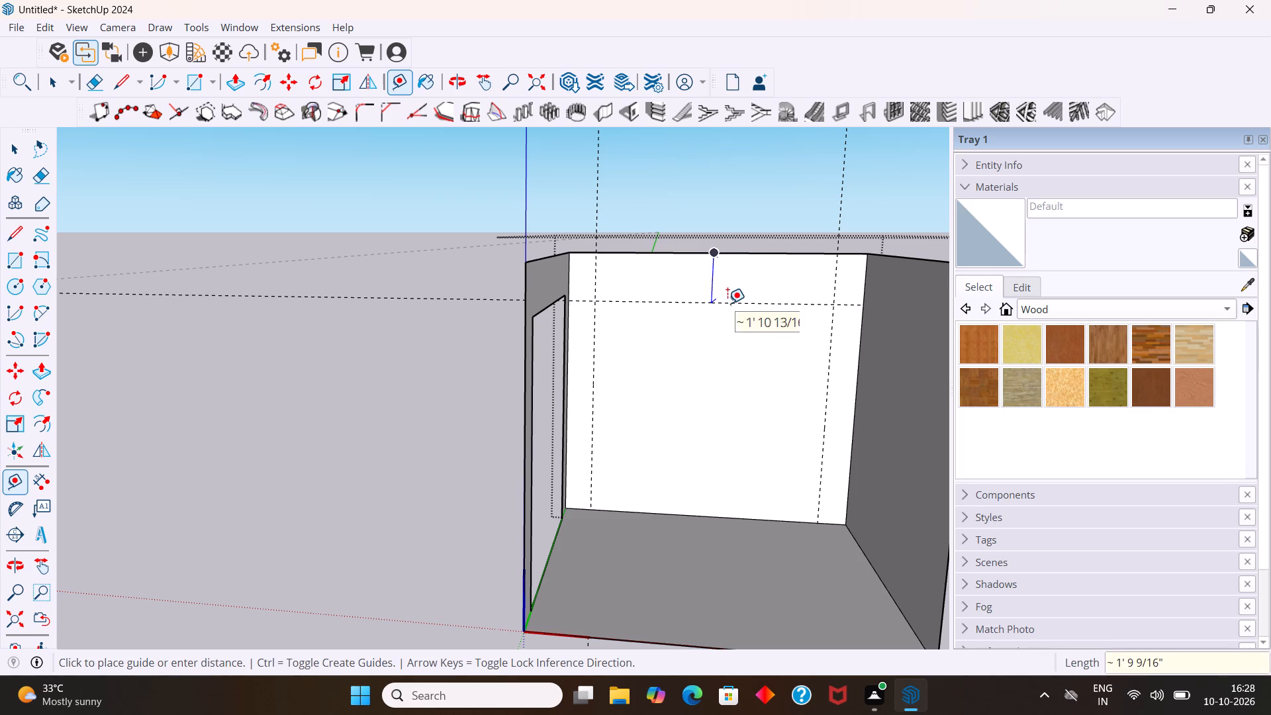
{"action": "key", "text": "1"}
{"action": "key", "text": "6"}
{"action": "key", "text": "Return"}
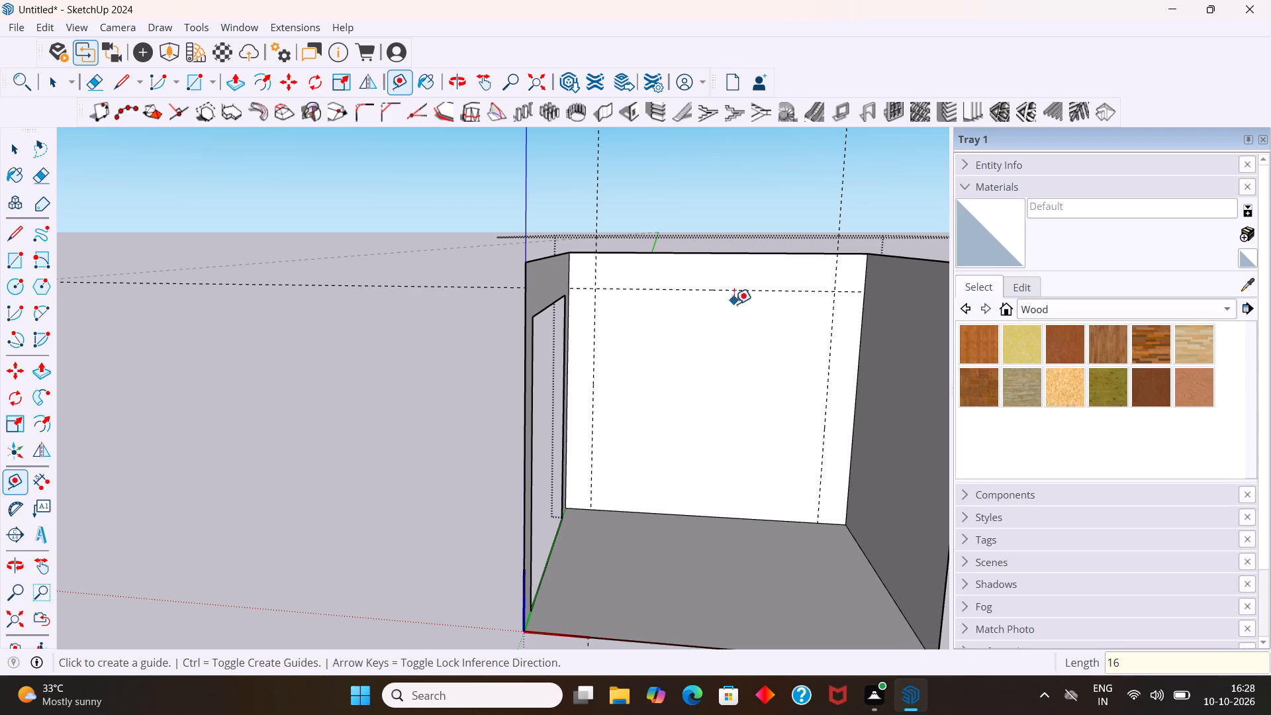
Set the horizontal guide's offset from the back wall's top edge to 18".
{"action": "middle_click_drag", "start_coordinate": [733, 312], "coordinate": [526, 289]}
{"action": "scroll", "coordinate": [610, 312], "scroll_direction": "up", "scroll_amount": 7}
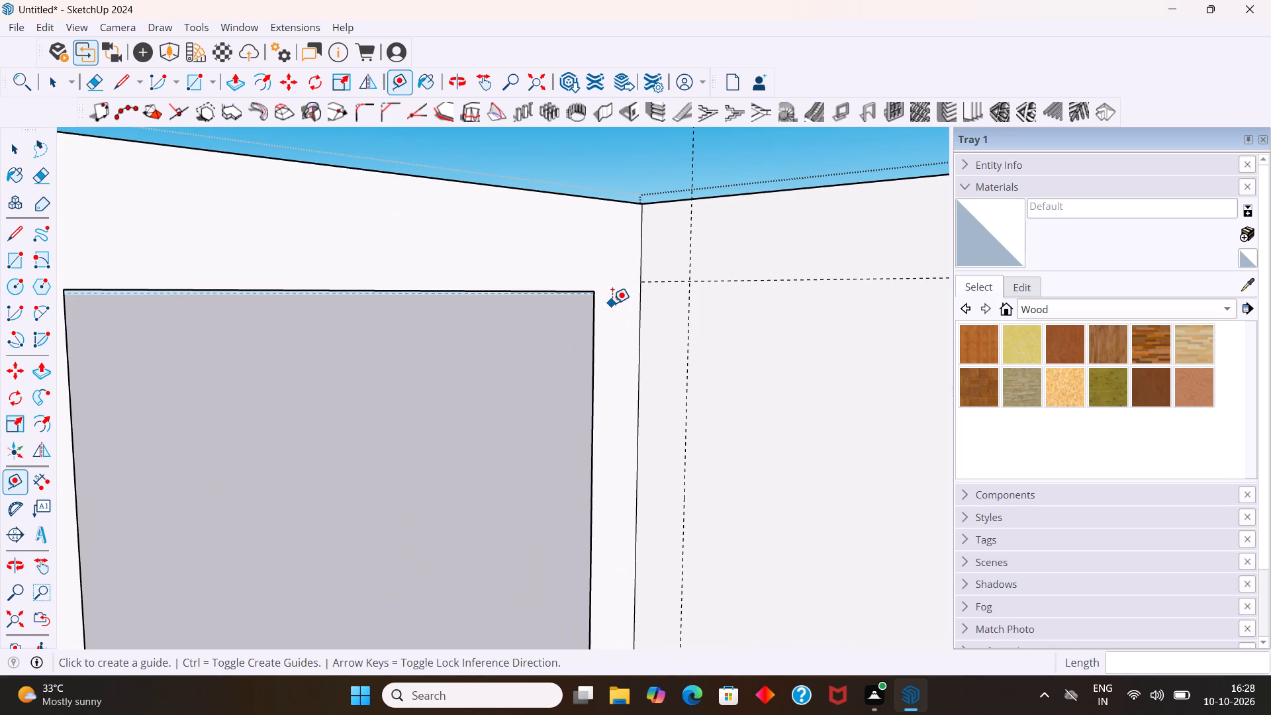
{"action": "key", "text": "1"}
{"action": "key", "text": "8"}
{"action": "key", "text": "Return"}
{"action": "key", "text": "space"}
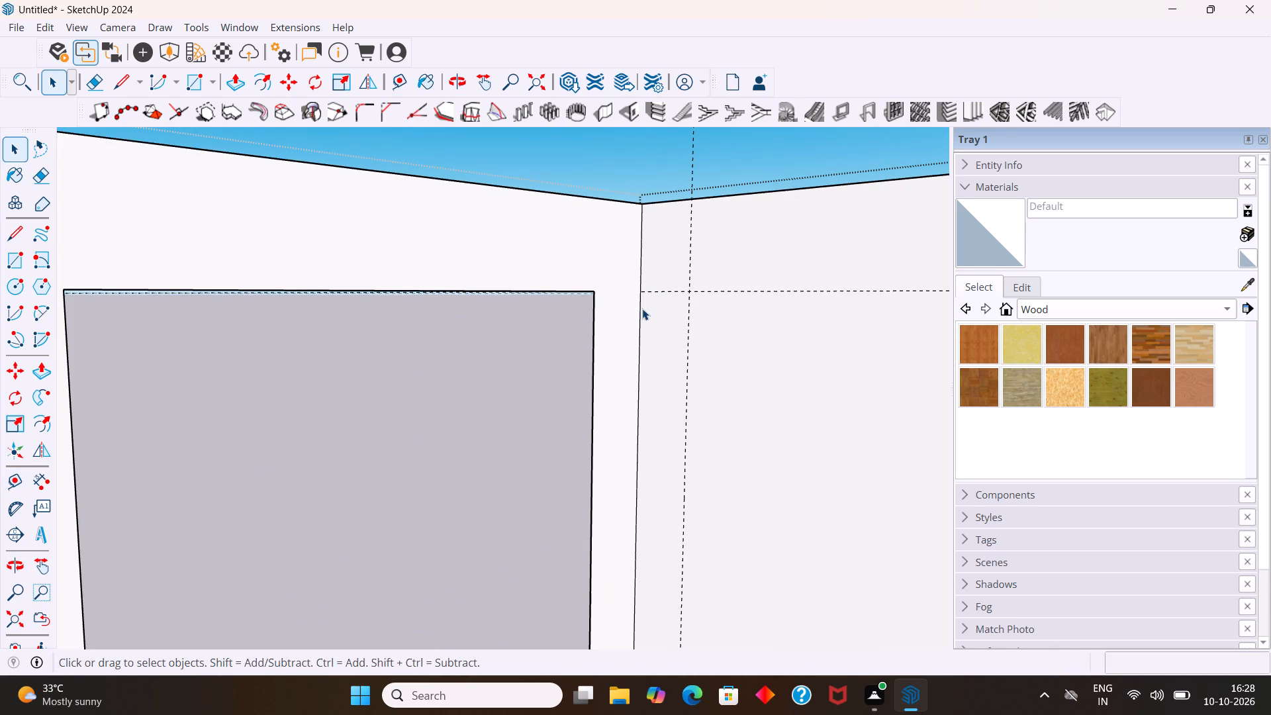
Draw an 8' 6" by 8' 6" rectangle on the back wall between the guides, reaching down to the floor edge.
{"action": "middle_click_drag", "start_coordinate": [631, 318], "coordinate": [778, 316]}
{"action": "scroll", "coordinate": [780, 300], "scroll_direction": "down", "scroll_amount": 5}
{"action": "scroll", "coordinate": [694, 314], "scroll_direction": "down", "scroll_amount": 5}
{"action": "scroll", "coordinate": [566, 313], "scroll_direction": "down", "scroll_amount": 4}
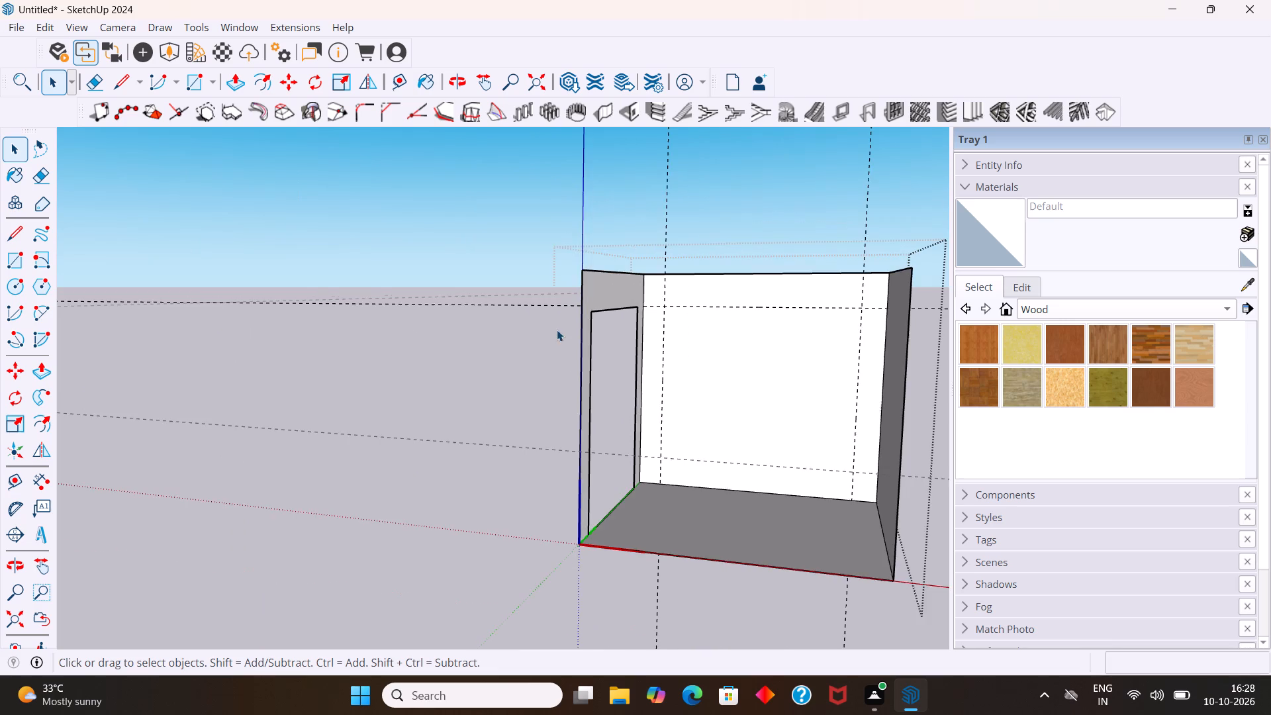
{"action": "middle_click_drag", "start_coordinate": [546, 327], "coordinate": [552, 356]}
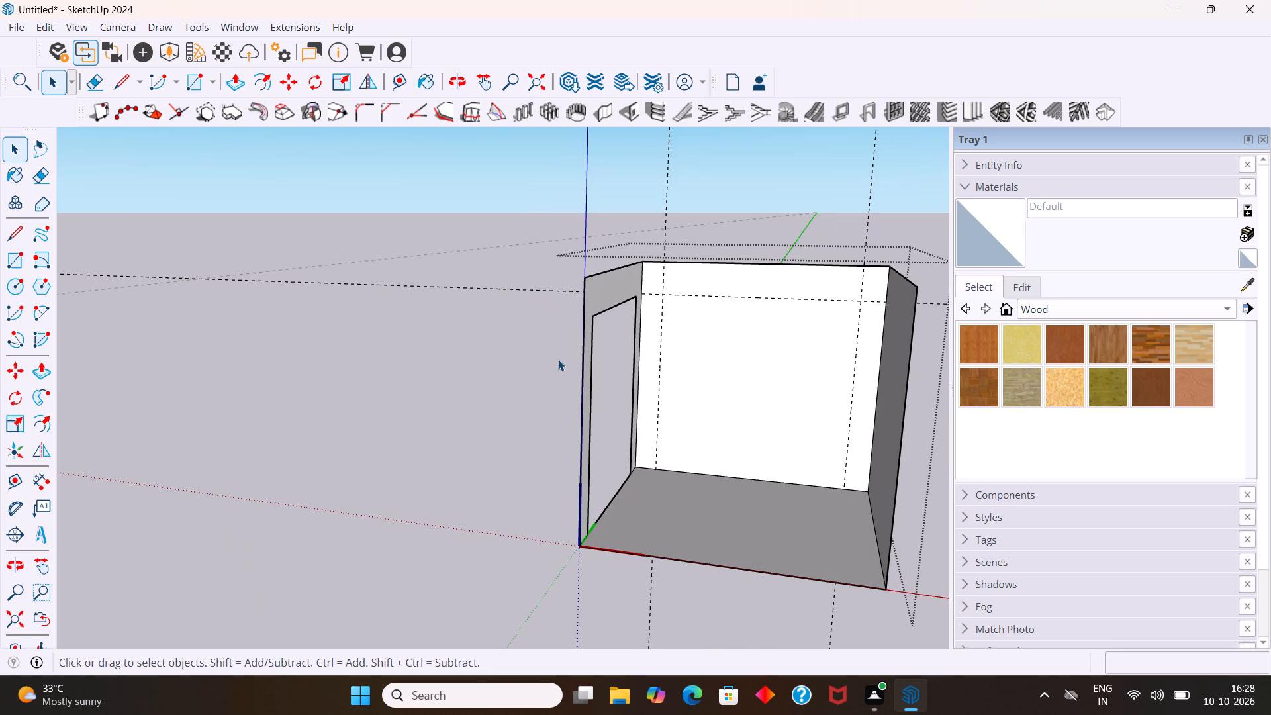
{"action": "scroll", "coordinate": [684, 355], "scroll_direction": "up", "scroll_amount": 1}
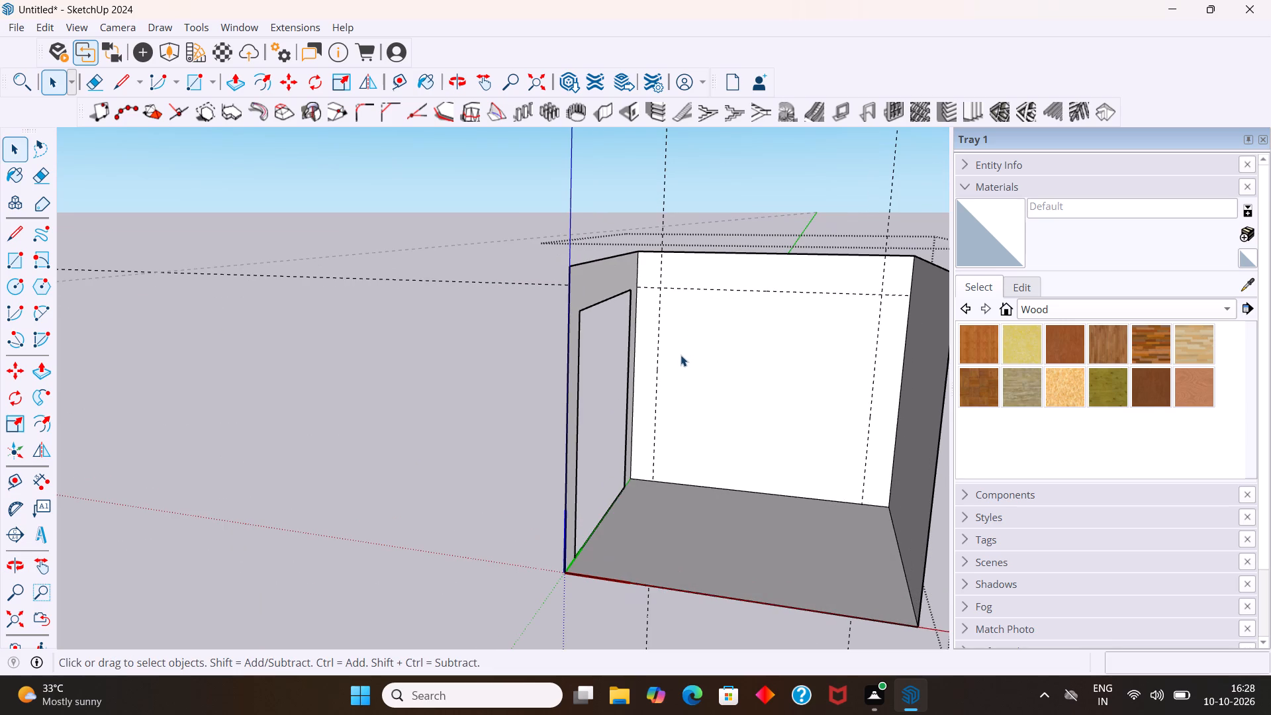
{"action": "scroll", "coordinate": [680, 351], "scroll_direction": "up", "scroll_amount": 2}
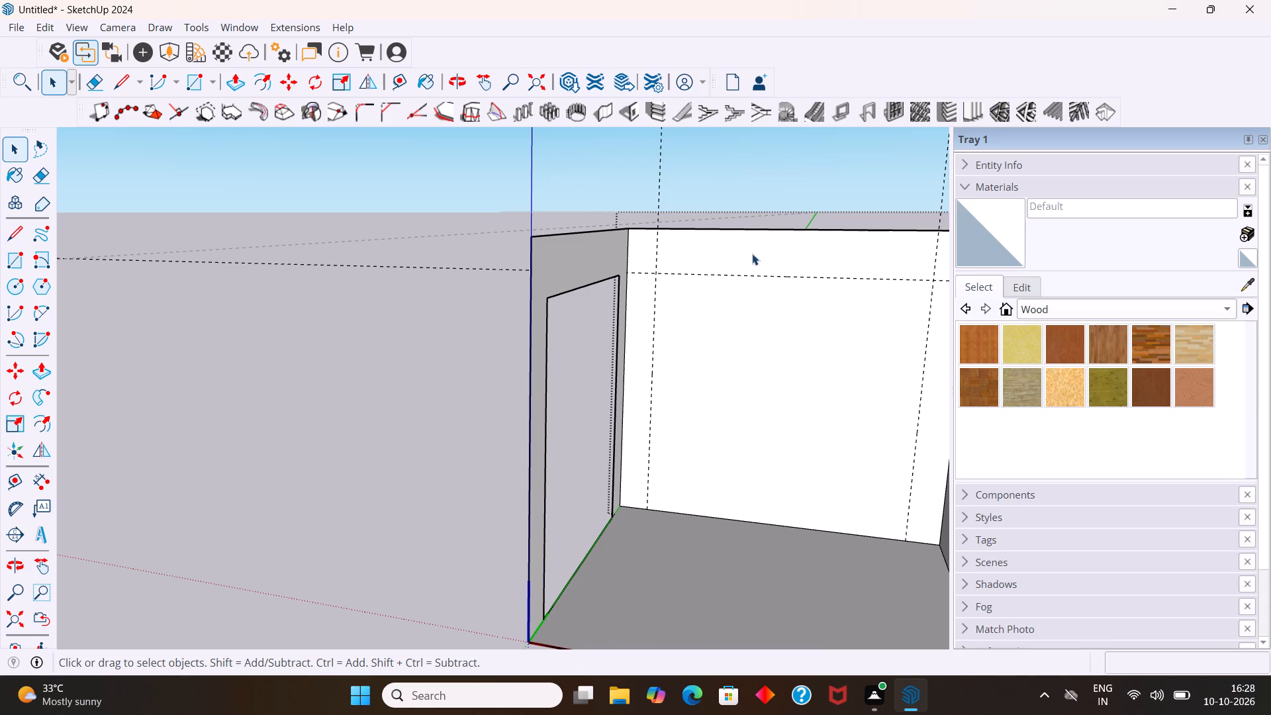
{"action": "middle_click", "coordinate": [754, 250]}
{"action": "left_click", "coordinate": [766, 349]}
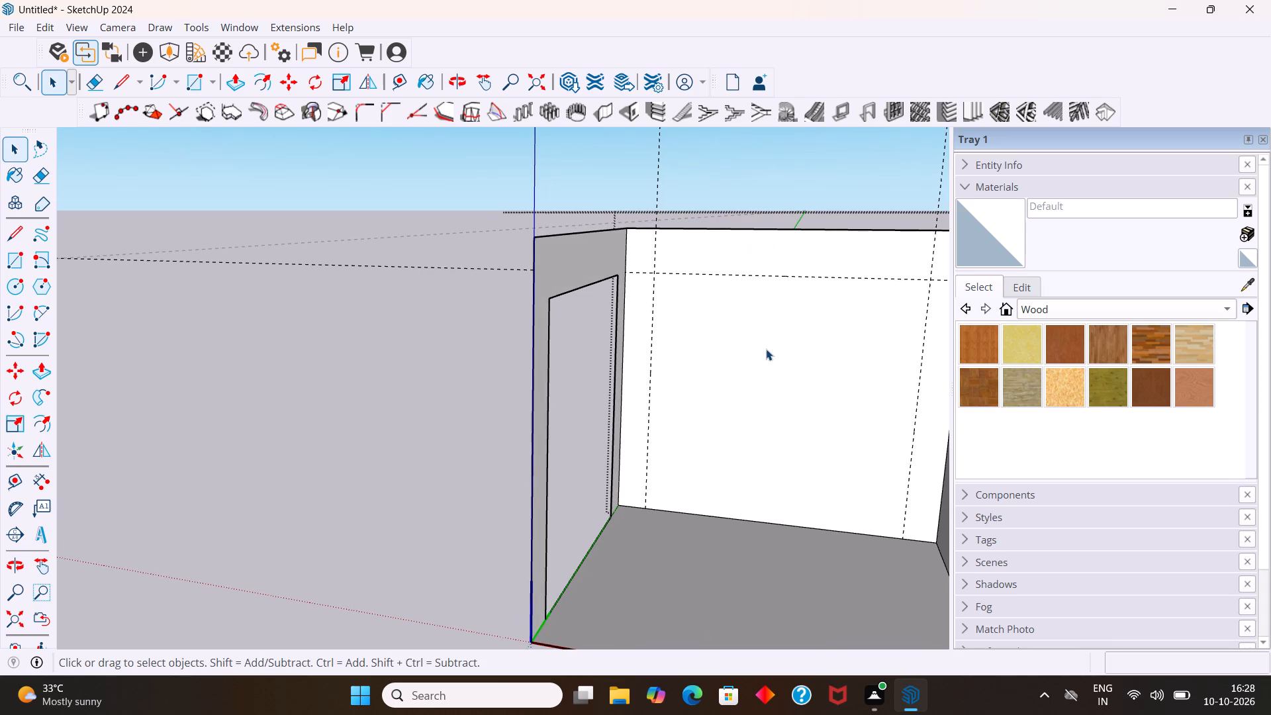
{"action": "scroll", "coordinate": [760, 328], "scroll_direction": "down", "scroll_amount": 5}
{"action": "key", "text": "r"}
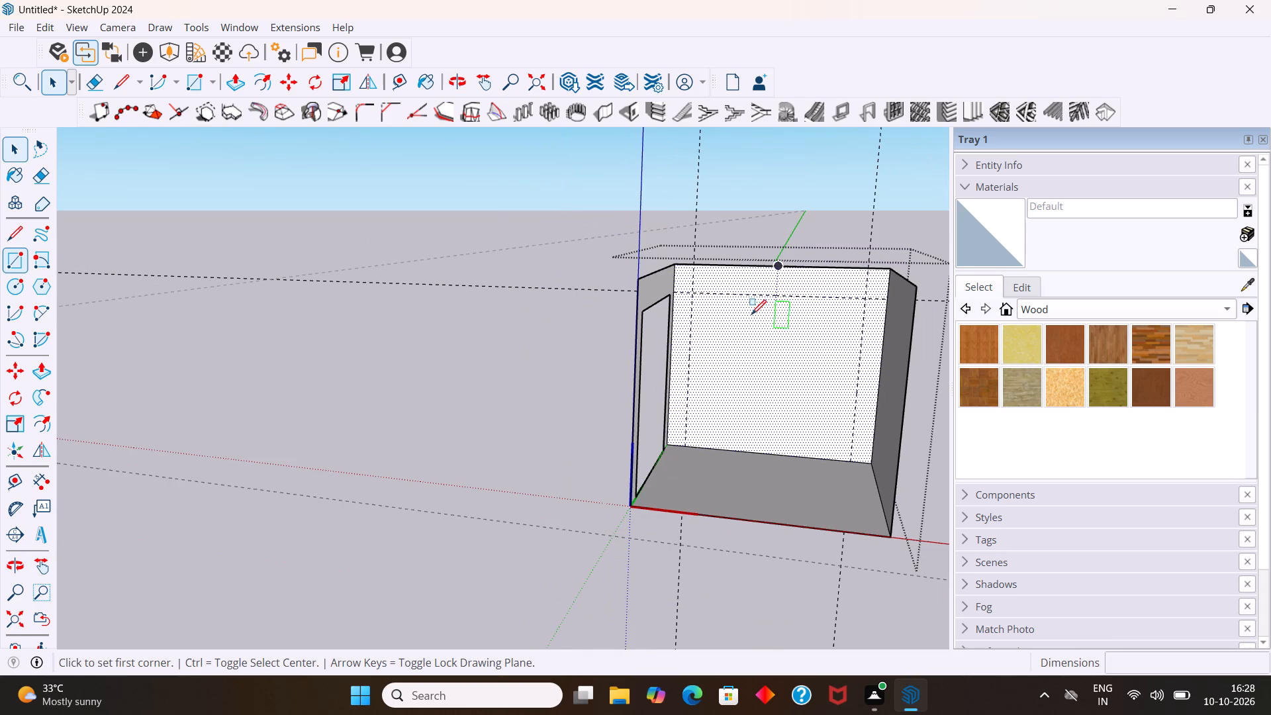
{"action": "left_click", "coordinate": [694, 295]}
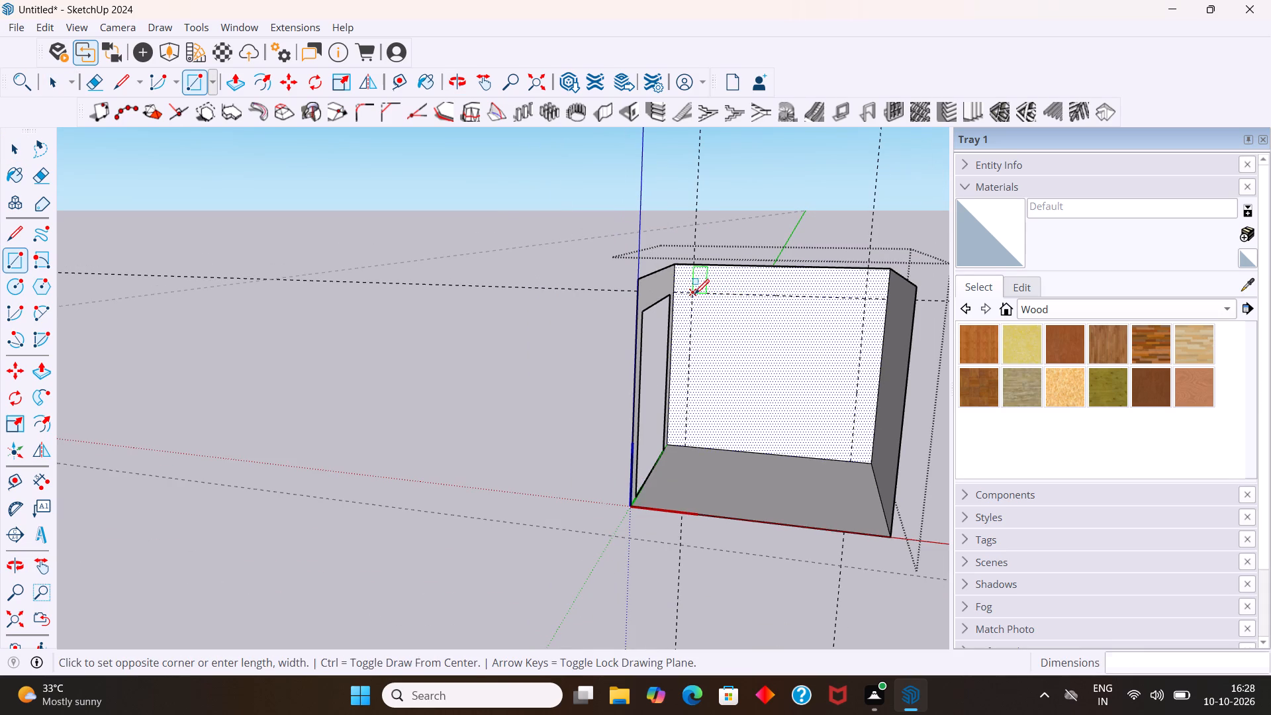
{"action": "left_click", "coordinate": [853, 461]}
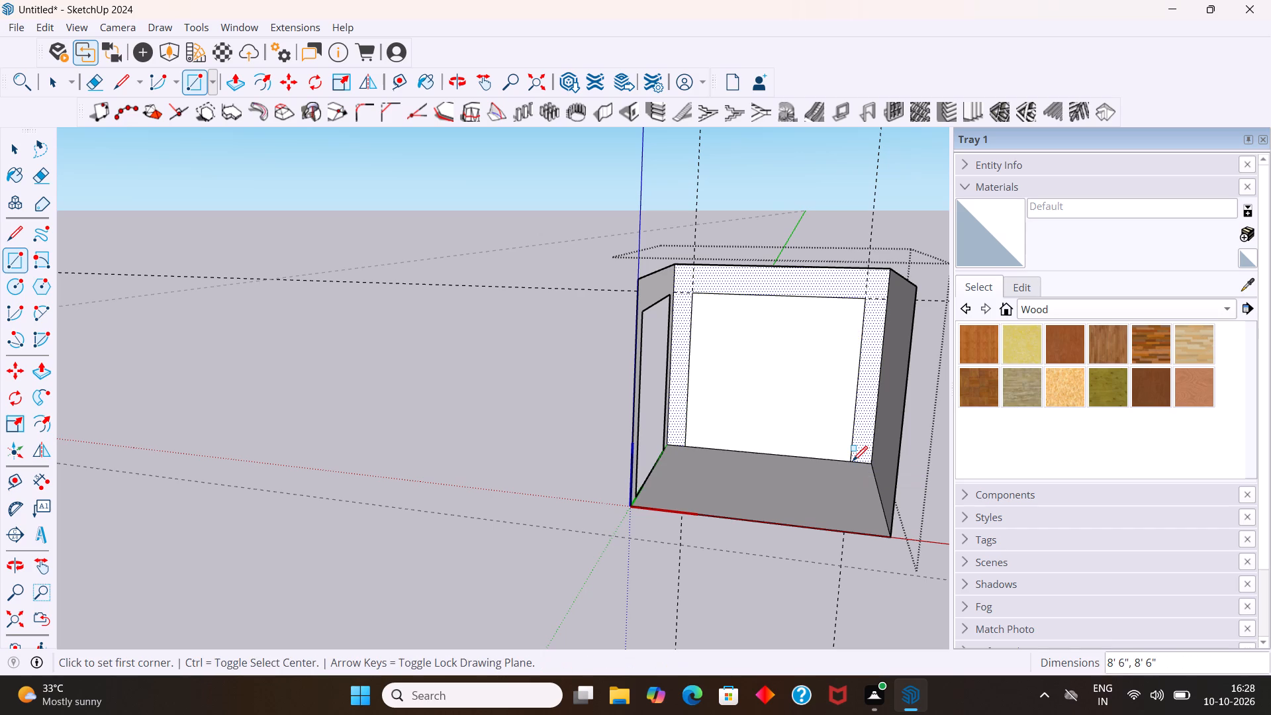
{"action": "key", "text": "space"}
Push/Pull the back wall's border around the 8' 6" rectangle 2" into the room.
{"action": "scroll", "coordinate": [787, 419], "scroll_direction": "down", "scroll_amount": 5}
{"action": "middle_click_drag", "start_coordinate": [688, 397], "coordinate": [710, 385]}
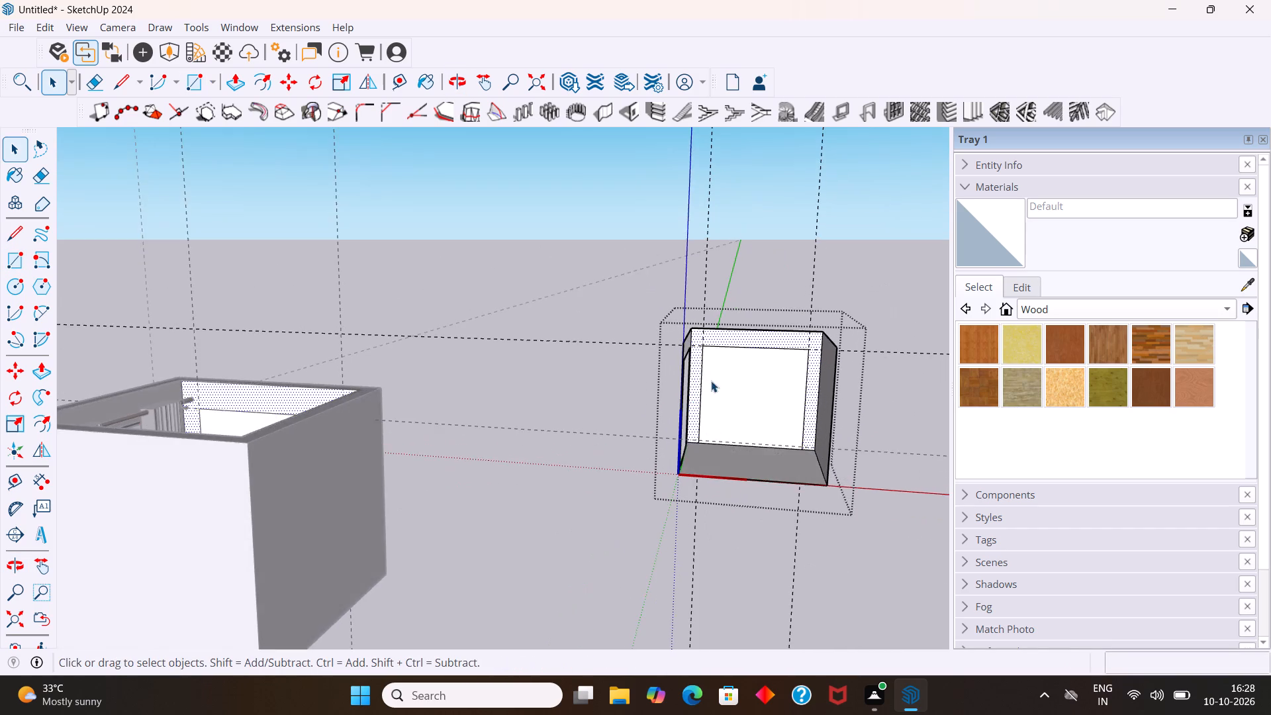
{"action": "scroll", "coordinate": [704, 376], "scroll_direction": "down", "scroll_amount": 4}
{"action": "scroll", "coordinate": [878, 396], "scroll_direction": "up", "scroll_amount": 8}
{"action": "middle_click_drag", "start_coordinate": [824, 399], "coordinate": [837, 378]}
{"action": "scroll", "coordinate": [845, 399], "scroll_direction": "up", "scroll_amount": 1}
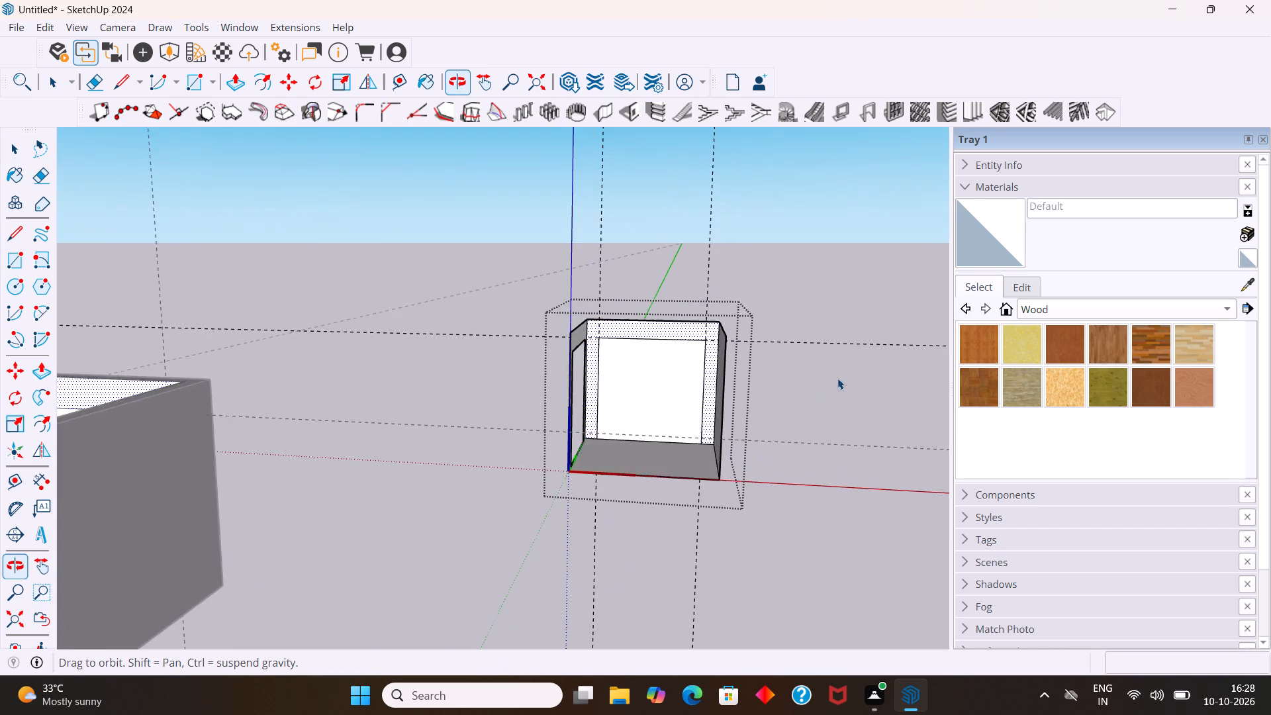
{"action": "middle_click_drag", "start_coordinate": [837, 378], "coordinate": [840, 379]}
{"action": "scroll", "coordinate": [794, 365], "scroll_direction": "up", "scroll_amount": 8}
{"action": "middle_click_drag", "start_coordinate": [773, 379], "coordinate": [787, 393]}
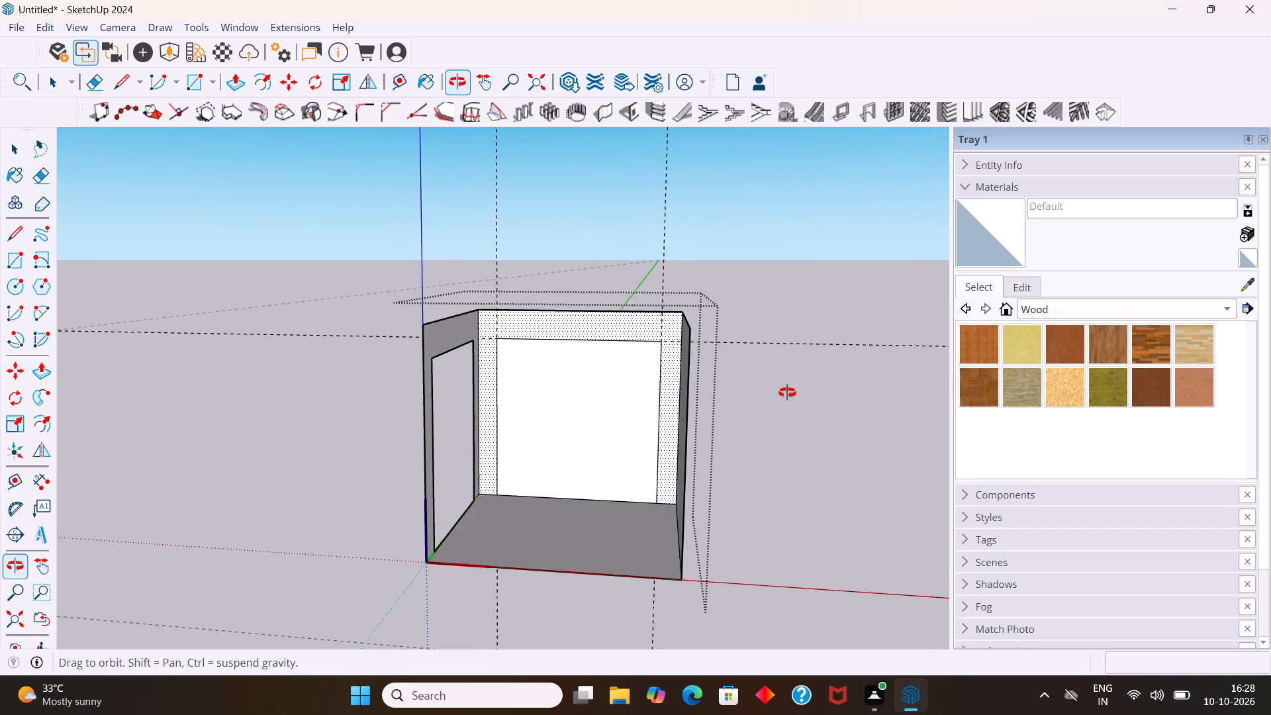
{"action": "middle_click_drag", "start_coordinate": [787, 393], "coordinate": [786, 382]}
{"action": "scroll", "coordinate": [684, 345], "scroll_direction": "up", "scroll_amount": 3}
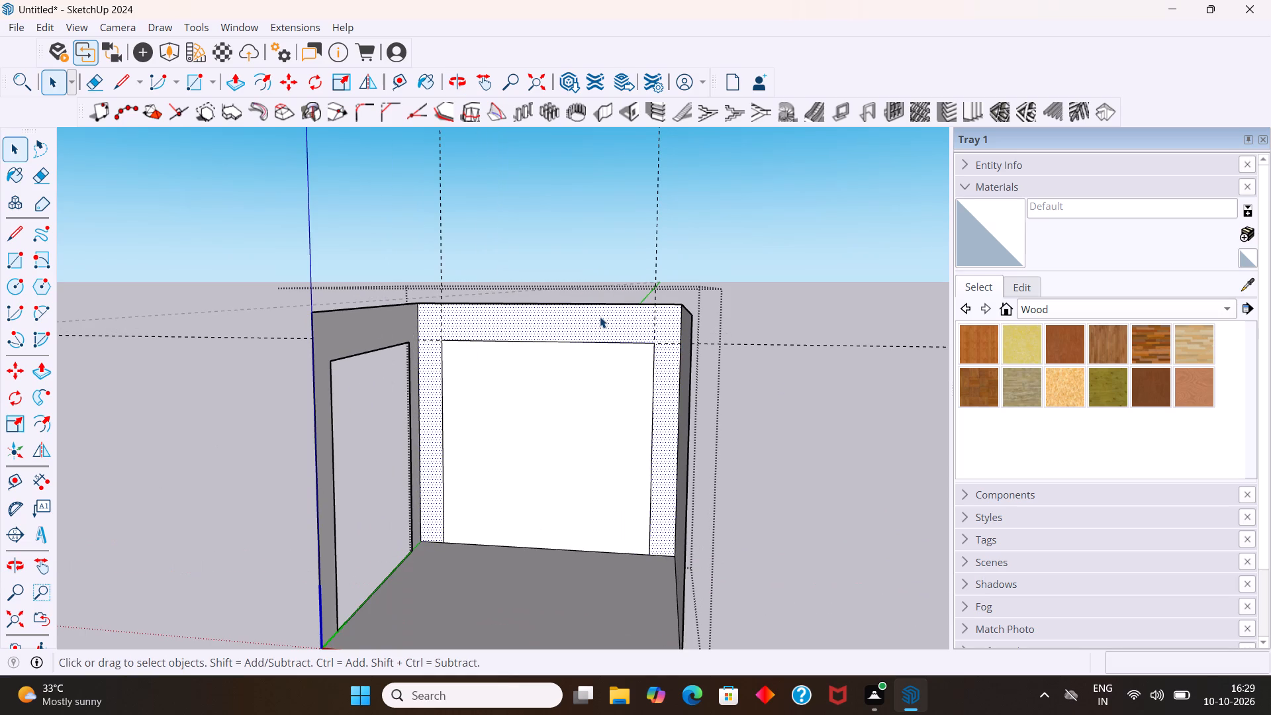
{"action": "key", "text": "p"}
{"action": "left_click_drag", "start_coordinate": [617, 310], "coordinate": [608, 309]}
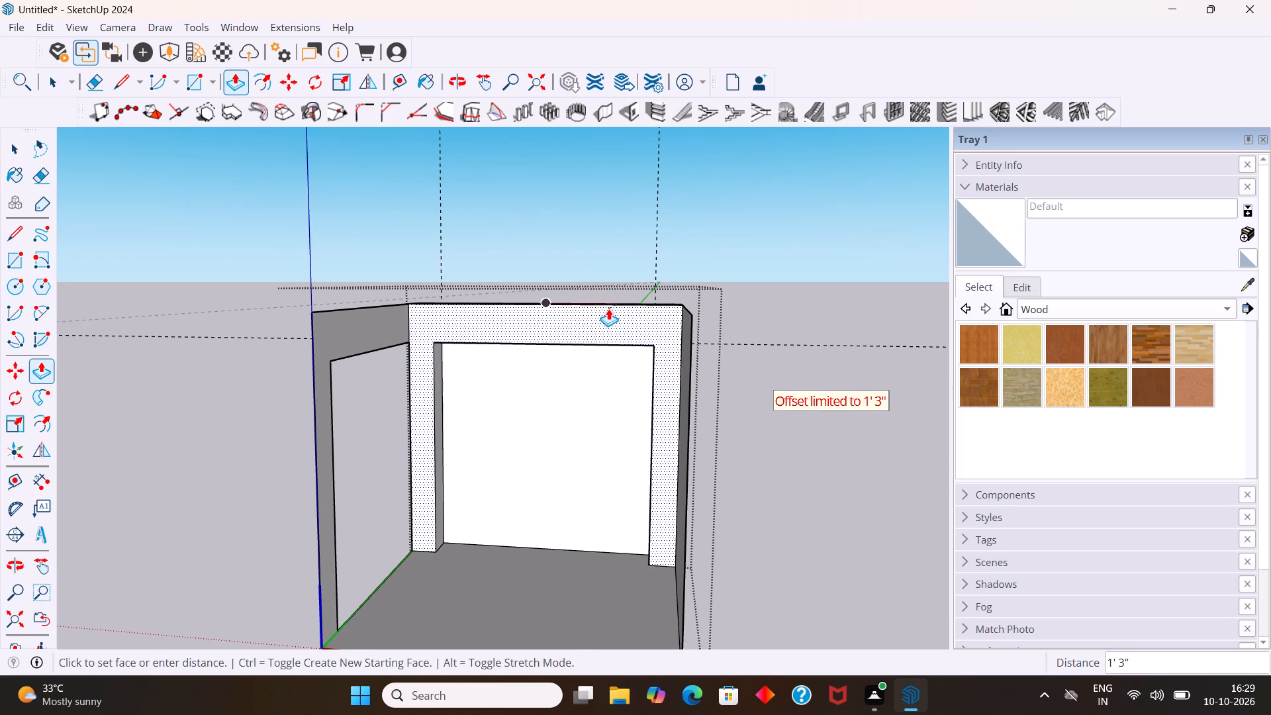
{"action": "left_click_drag", "start_coordinate": [608, 309], "coordinate": [623, 305]}
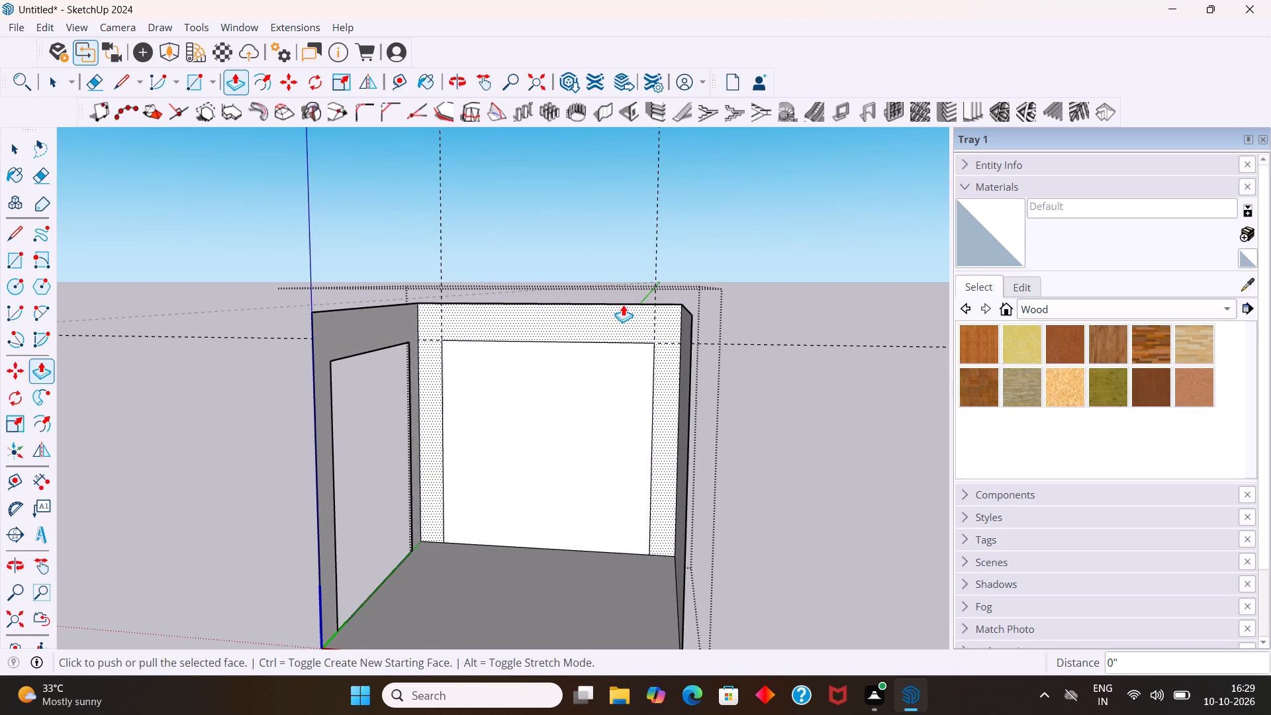
{"action": "scroll", "coordinate": [624, 317], "scroll_direction": "up", "scroll_amount": 3}
{"action": "middle_click_drag", "start_coordinate": [620, 322], "coordinate": [631, 495]}
{"action": "scroll", "coordinate": [617, 385], "scroll_direction": "up", "scroll_amount": 3}
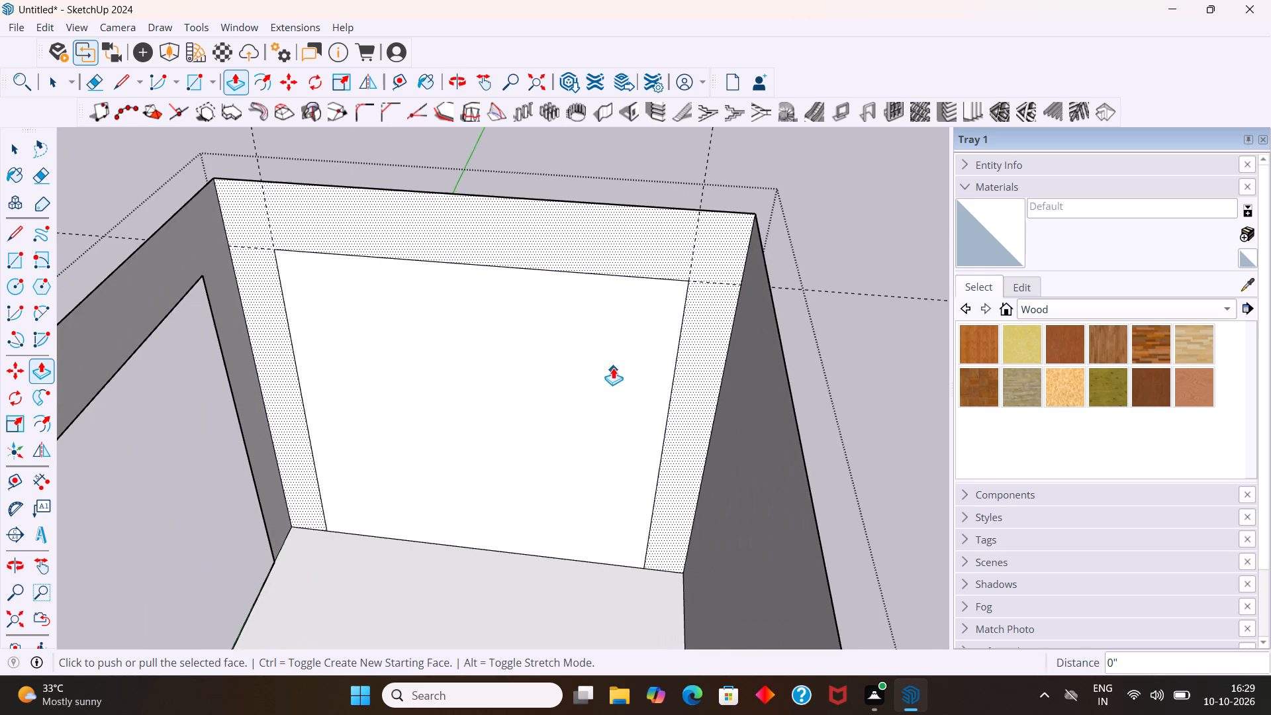
{"action": "middle_click_drag", "start_coordinate": [613, 369], "coordinate": [614, 432]}
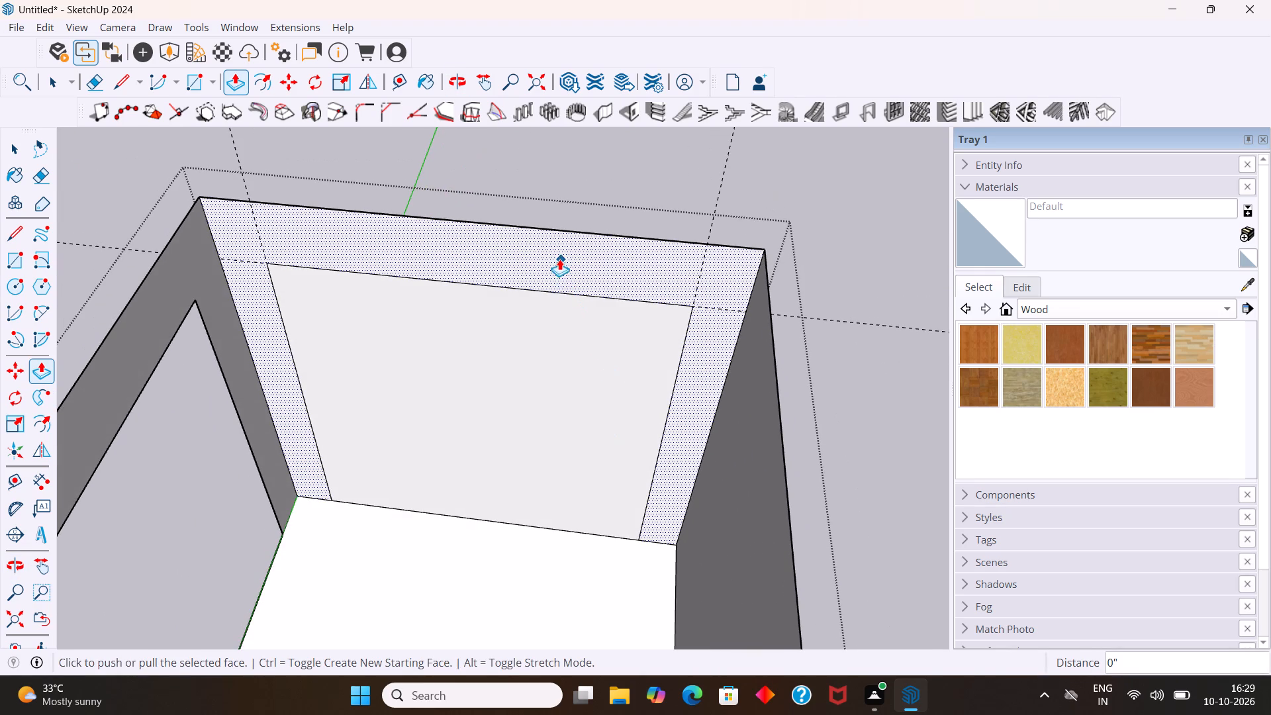
{"action": "left_click_drag", "start_coordinate": [554, 254], "coordinate": [550, 263]}
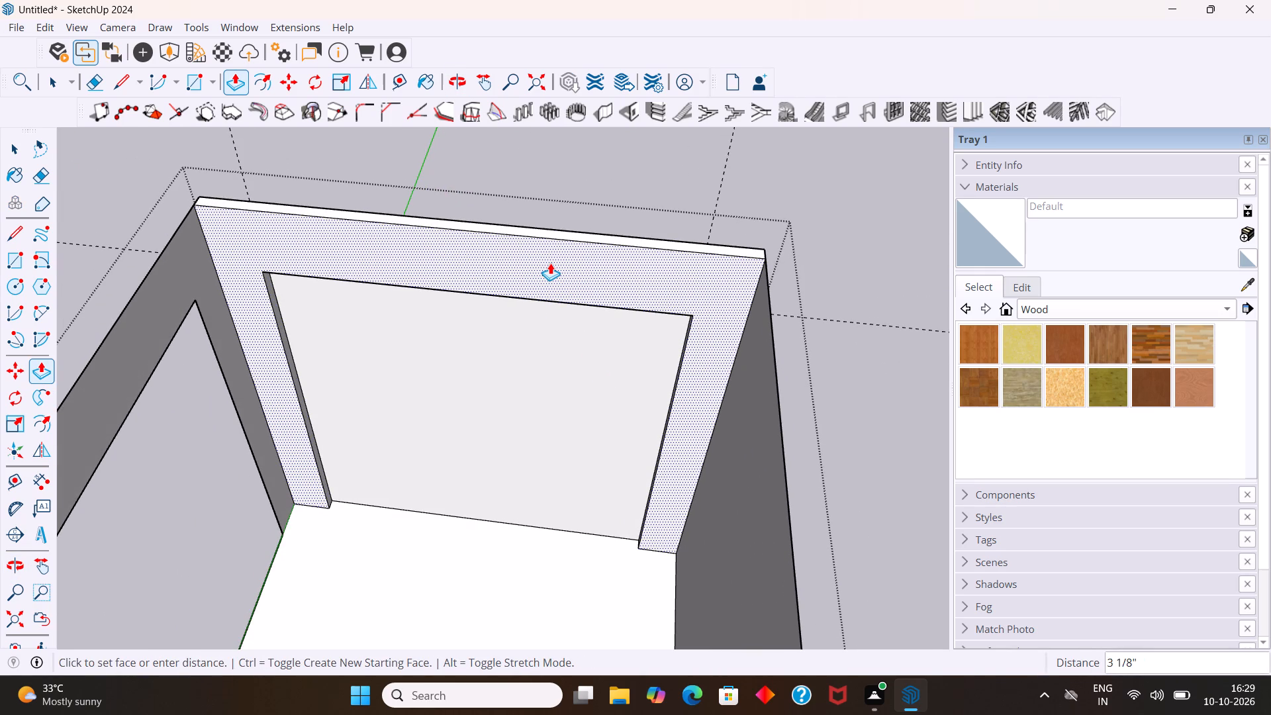
{"action": "left_click_drag", "start_coordinate": [550, 263], "coordinate": [550, 265]}
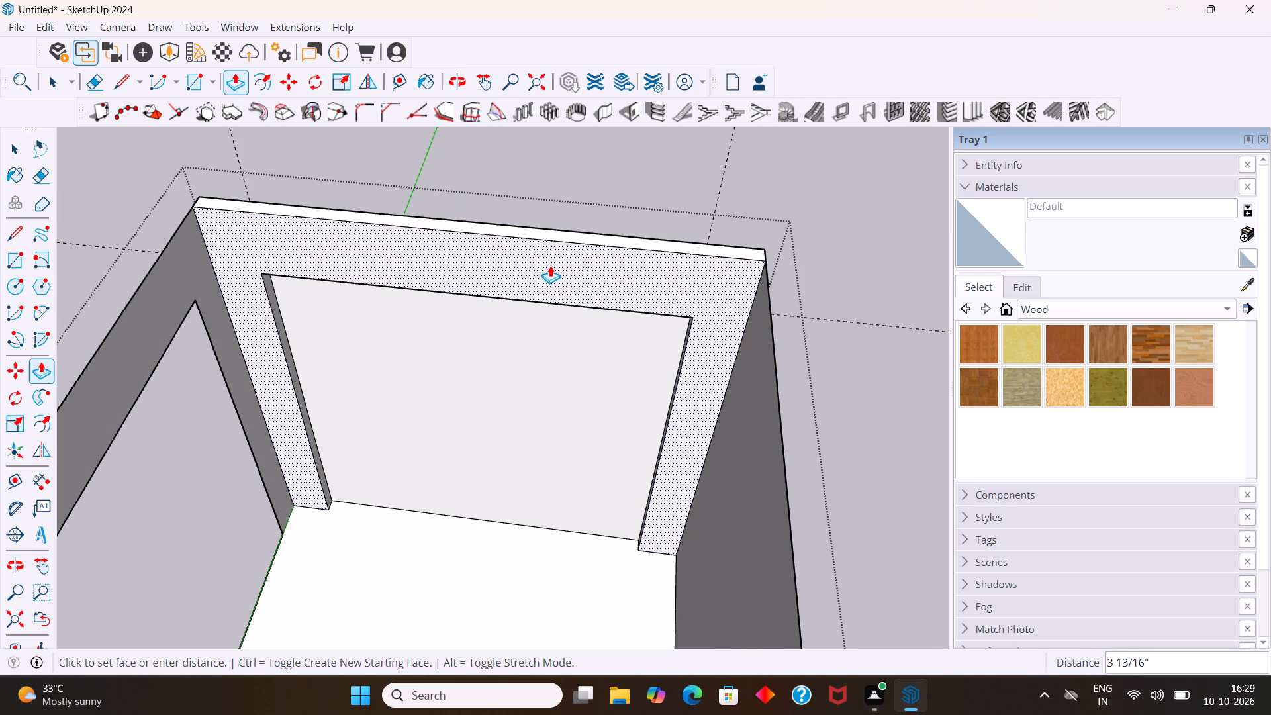
{"action": "left_click_drag", "start_coordinate": [550, 265], "coordinate": [554, 265]}
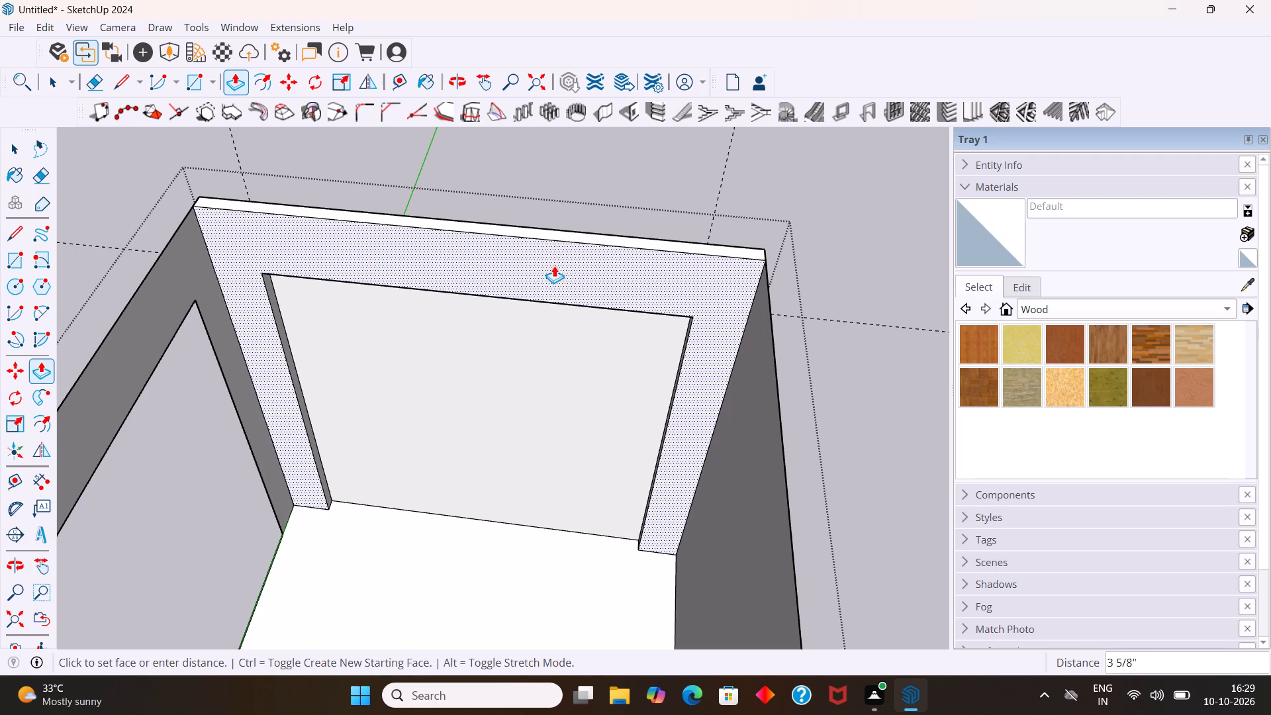
{"action": "left_click_drag", "start_coordinate": [554, 265], "coordinate": [558, 264]}
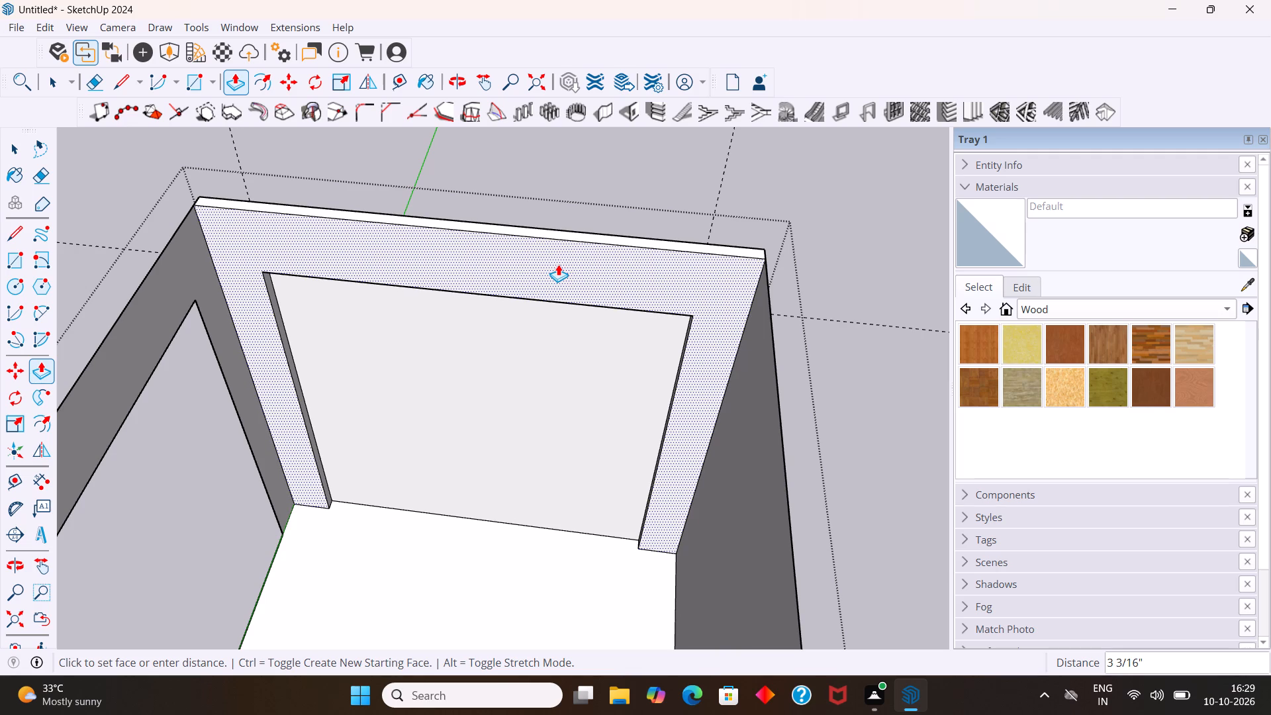
{"action": "left_click_drag", "start_coordinate": [558, 264], "coordinate": [560, 264]}
{"action": "key", "text": "2"}
{"action": "key", "text": "Return"}
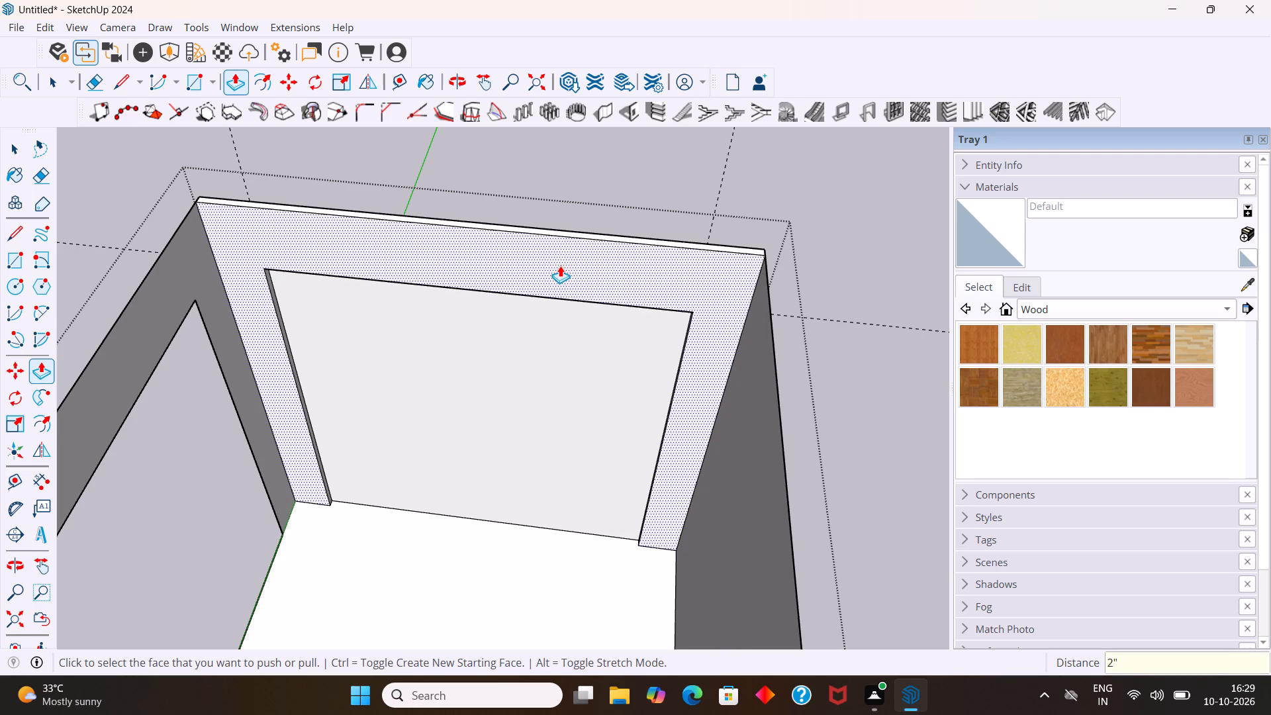
Set the back wall border's projection to 3".
{"action": "key", "text": "3"}
{"action": "key", "text": "Return"}
{"action": "key", "text": "space"}
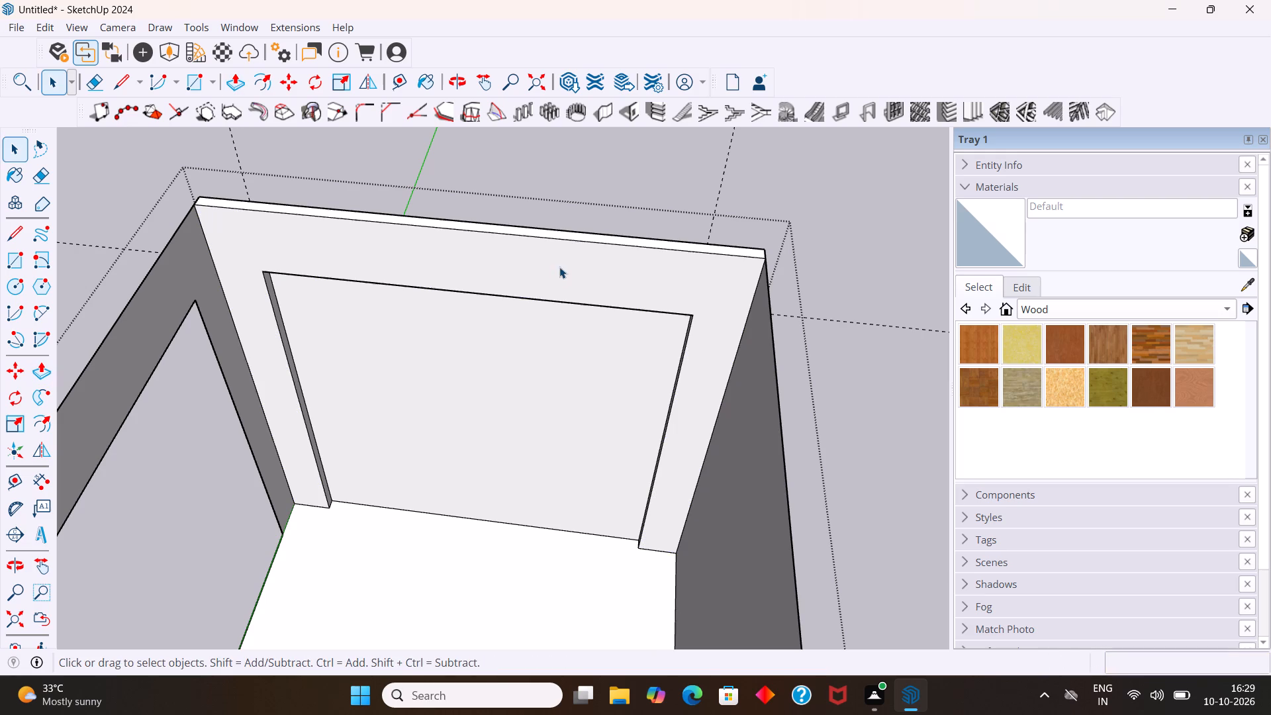
Inspect the raised border and the recess's upper corner beside the side wall with the opening.
{"action": "middle_click_drag", "start_coordinate": [553, 416], "coordinate": [553, 302]}
{"action": "scroll", "coordinate": [541, 317], "scroll_direction": "down", "scroll_amount": 3}
{"action": "middle_click_drag", "start_coordinate": [501, 336], "coordinate": [502, 338]}
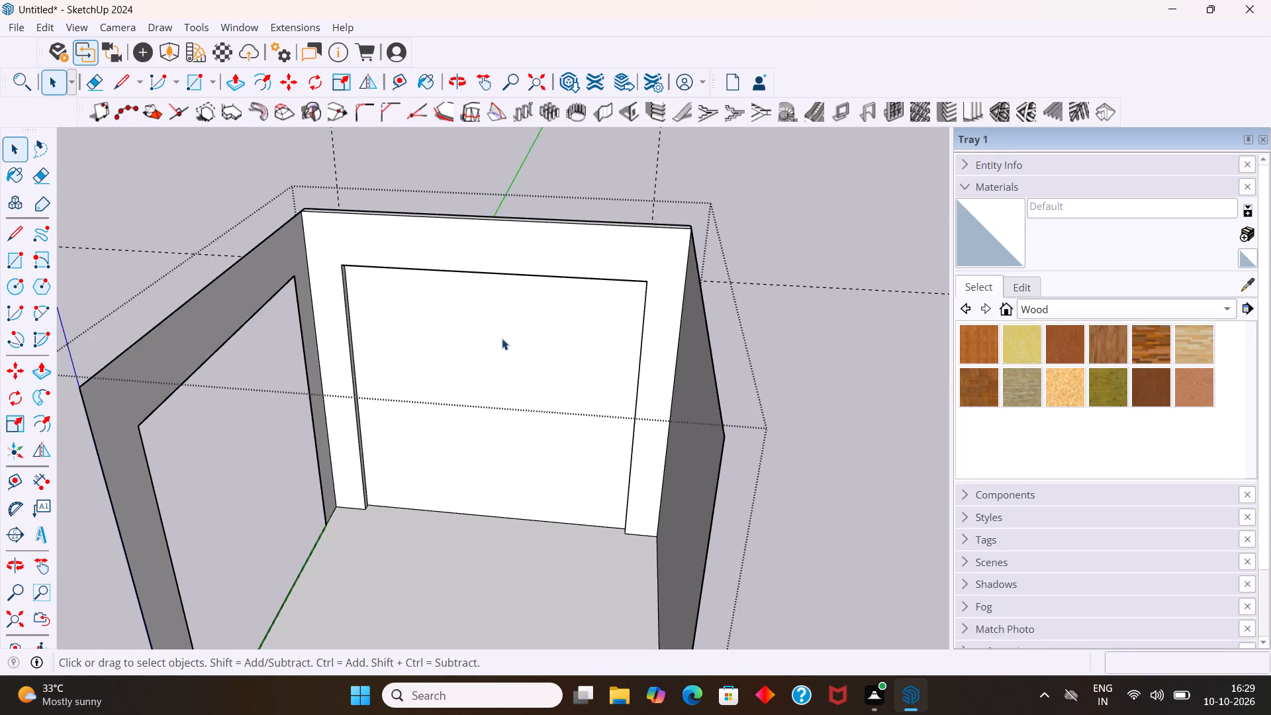
{"action": "middle_click_drag", "start_coordinate": [502, 338], "coordinate": [536, 239]}
{"action": "scroll", "coordinate": [370, 320], "scroll_direction": "up", "scroll_amount": 7}
{"action": "middle_click_drag", "start_coordinate": [355, 312], "coordinate": [300, 228]}
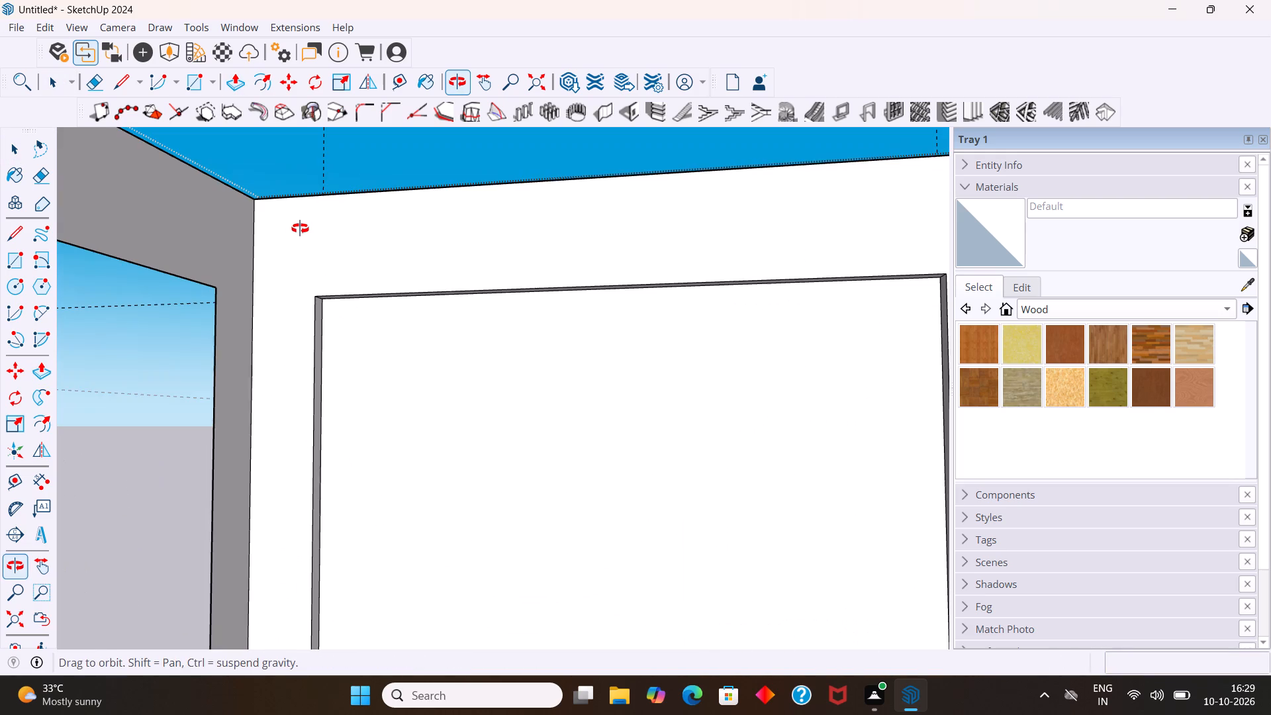
{"action": "middle_click_drag", "start_coordinate": [300, 228], "coordinate": [300, 227]}
{"action": "scroll", "coordinate": [395, 324], "scroll_direction": "up", "scroll_amount": 3}
{"action": "middle_click_drag", "start_coordinate": [422, 352], "coordinate": [422, 356]}
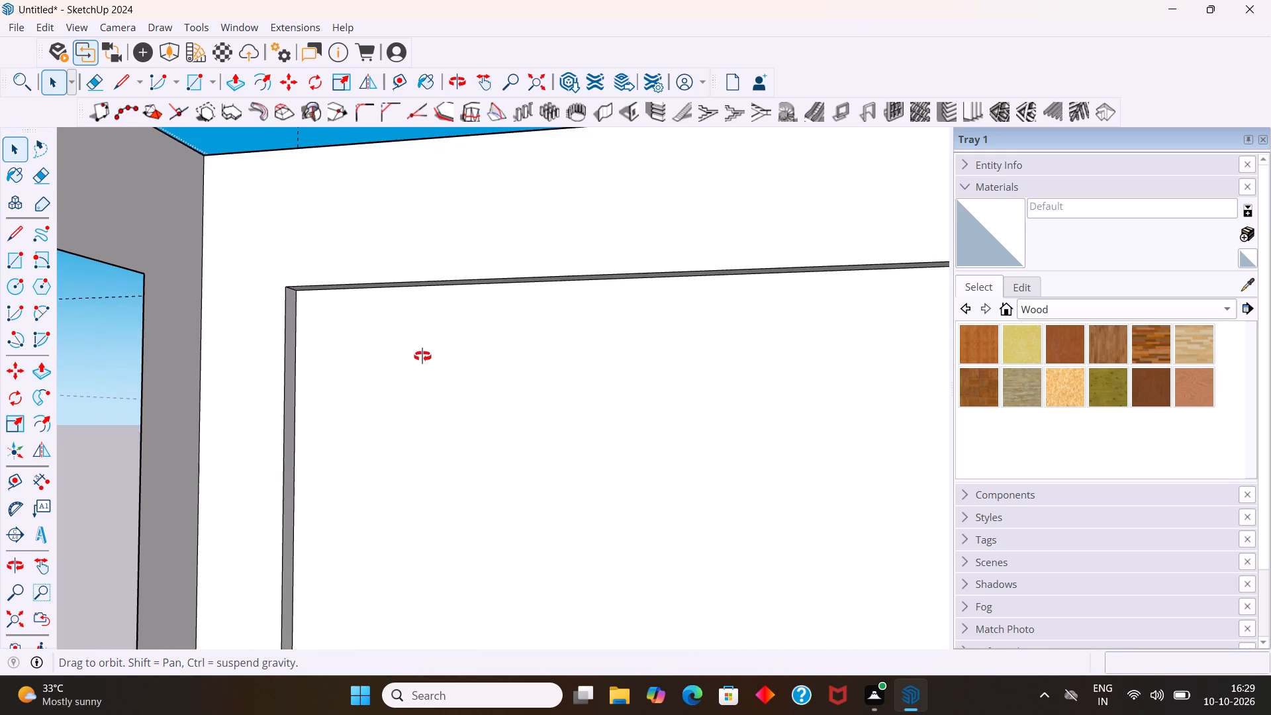
{"action": "middle_click_drag", "start_coordinate": [422, 356], "coordinate": [447, 400]}
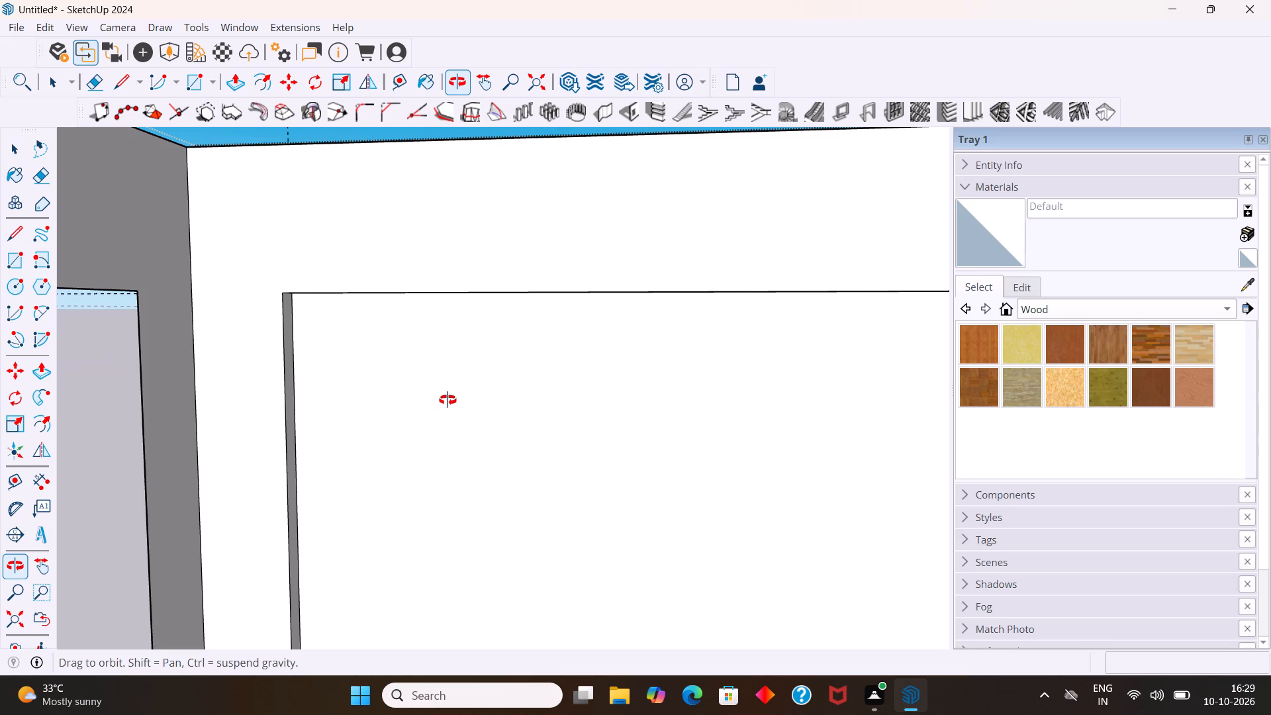
{"action": "middle_click_drag", "start_coordinate": [447, 400], "coordinate": [447, 397]}
{"action": "middle_click", "coordinate": [447, 395]}
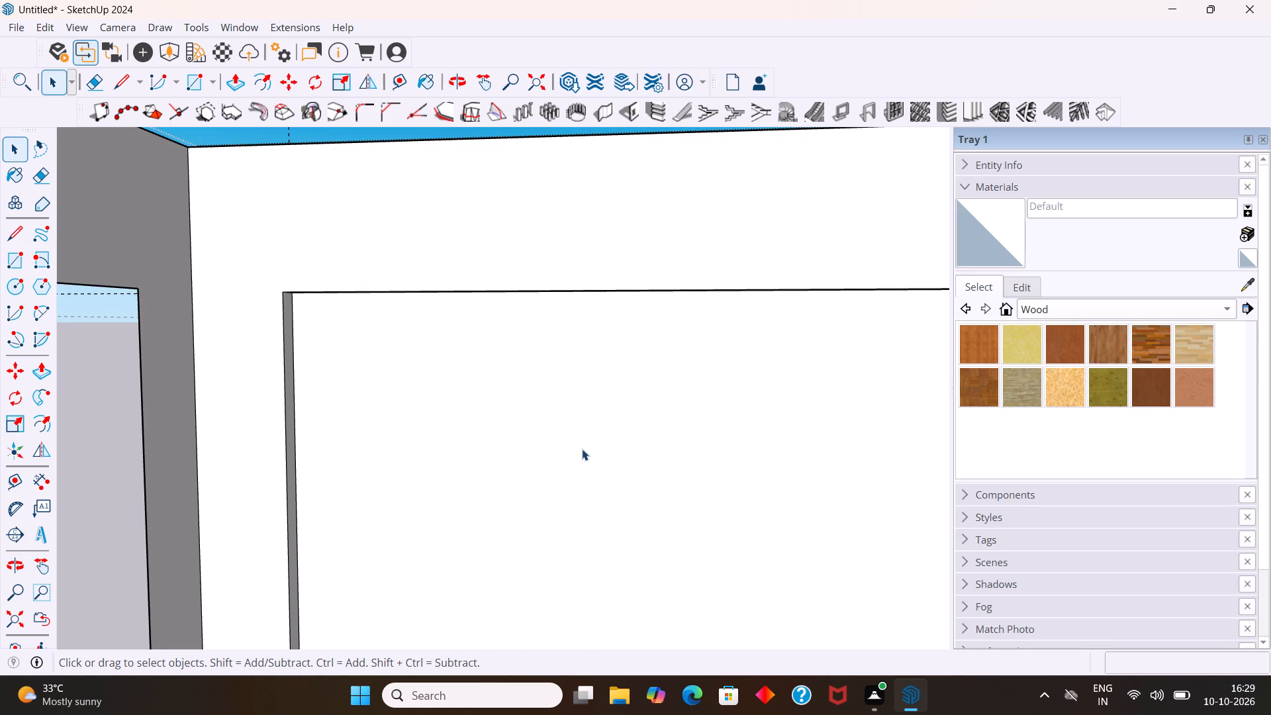
{"action": "scroll", "coordinate": [558, 395], "scroll_direction": "down", "scroll_amount": 6}
{"action": "scroll", "coordinate": [547, 410], "scroll_direction": "up", "scroll_amount": 3}
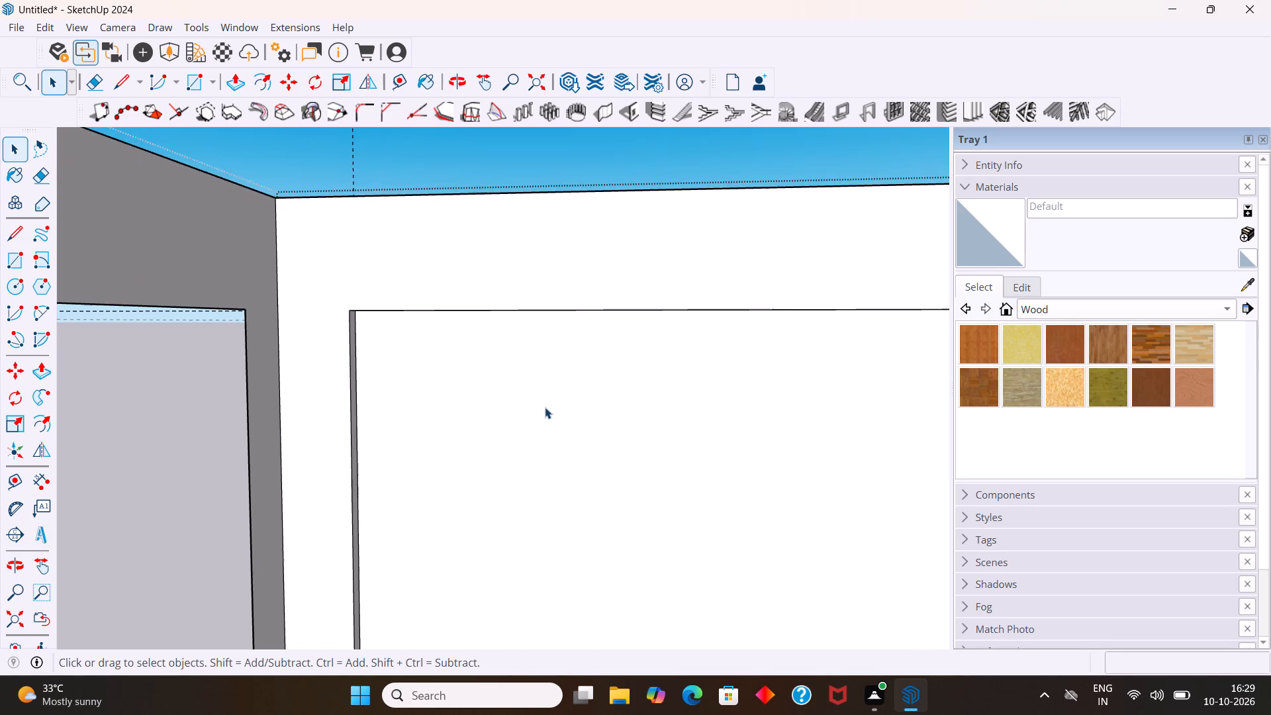
{"action": "scroll", "coordinate": [455, 394], "scroll_direction": "up", "scroll_amount": 4}
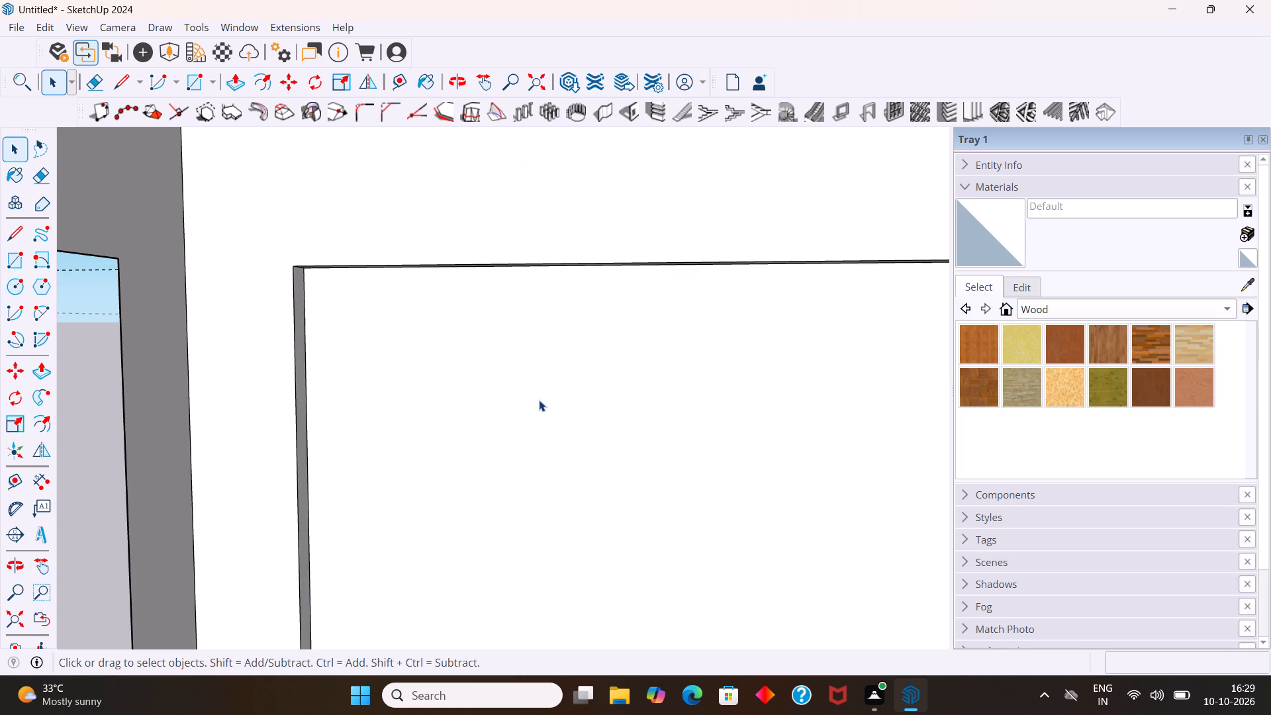
{"action": "middle_click_drag", "start_coordinate": [536, 403], "coordinate": [357, 322]}
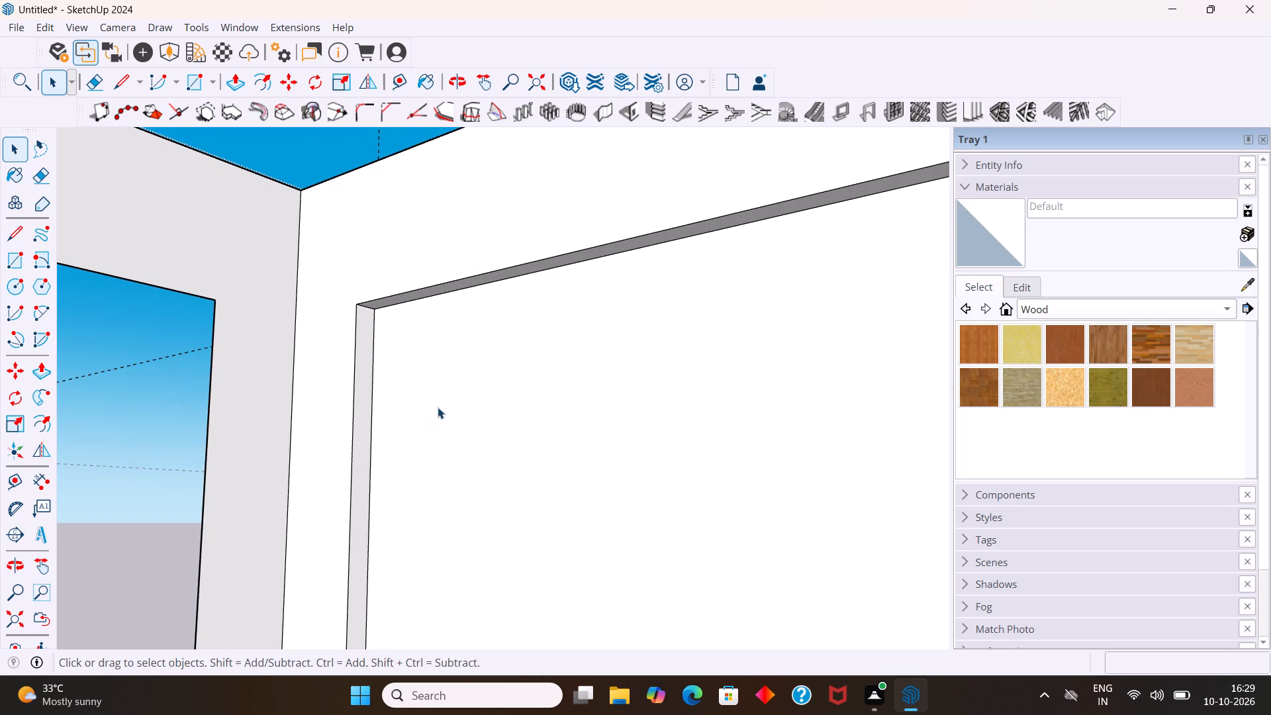
{"action": "middle_click_drag", "start_coordinate": [434, 310], "coordinate": [496, 358]}
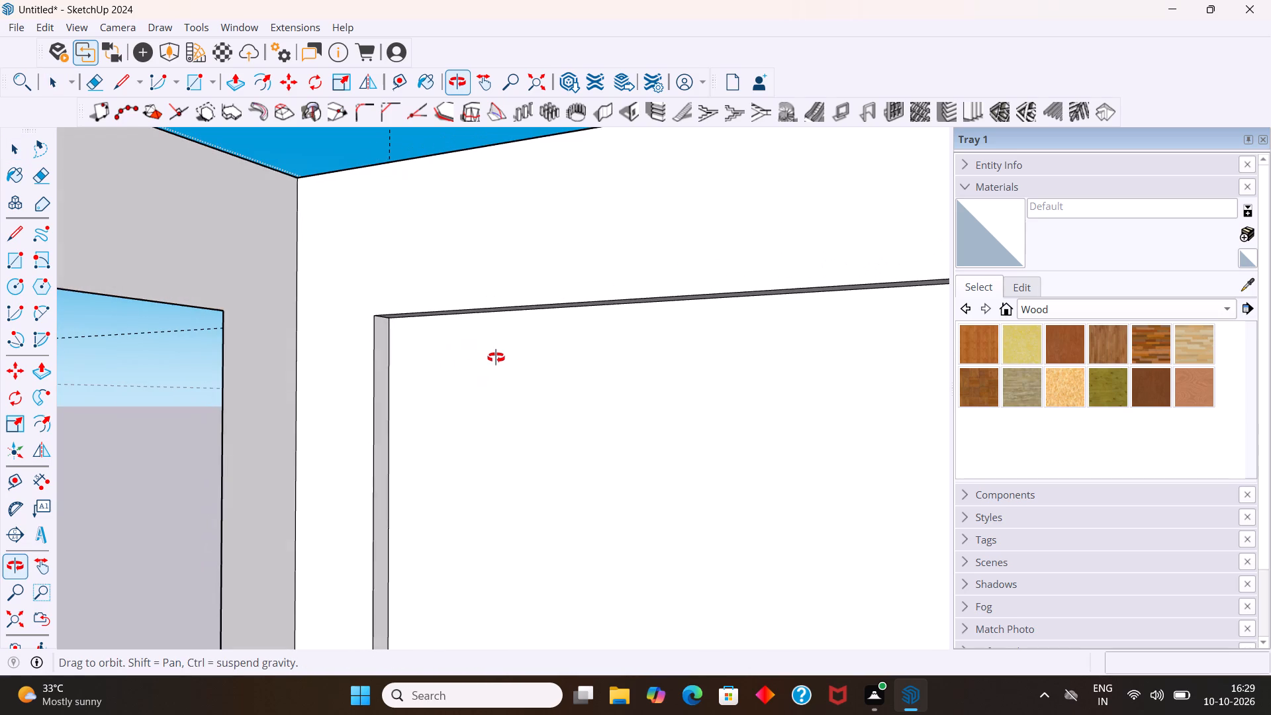
{"action": "middle_click_drag", "start_coordinate": [496, 358], "coordinate": [496, 358]}
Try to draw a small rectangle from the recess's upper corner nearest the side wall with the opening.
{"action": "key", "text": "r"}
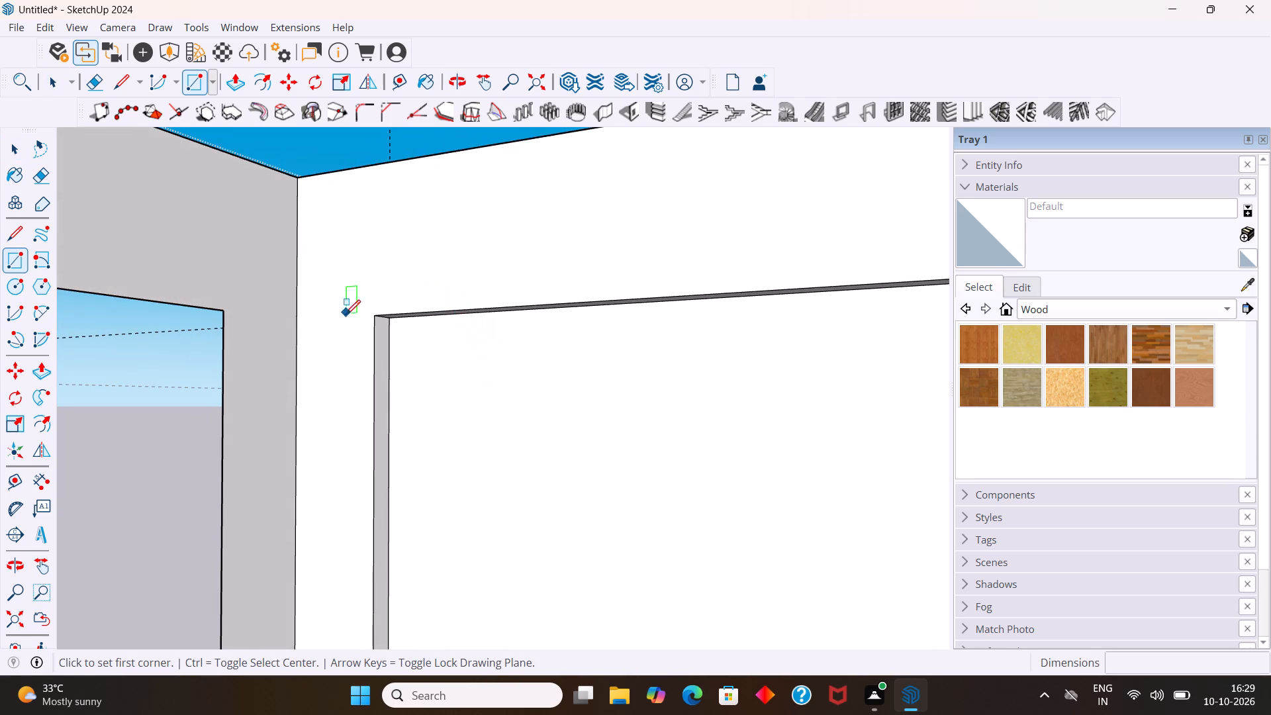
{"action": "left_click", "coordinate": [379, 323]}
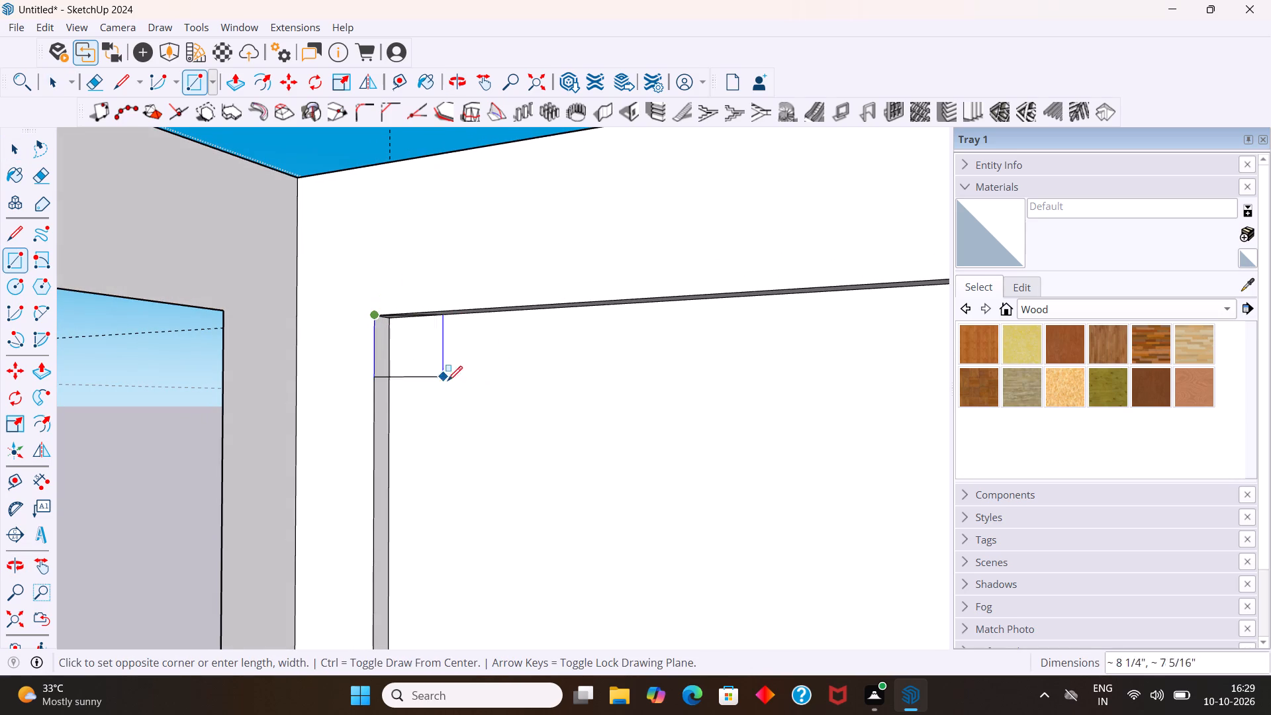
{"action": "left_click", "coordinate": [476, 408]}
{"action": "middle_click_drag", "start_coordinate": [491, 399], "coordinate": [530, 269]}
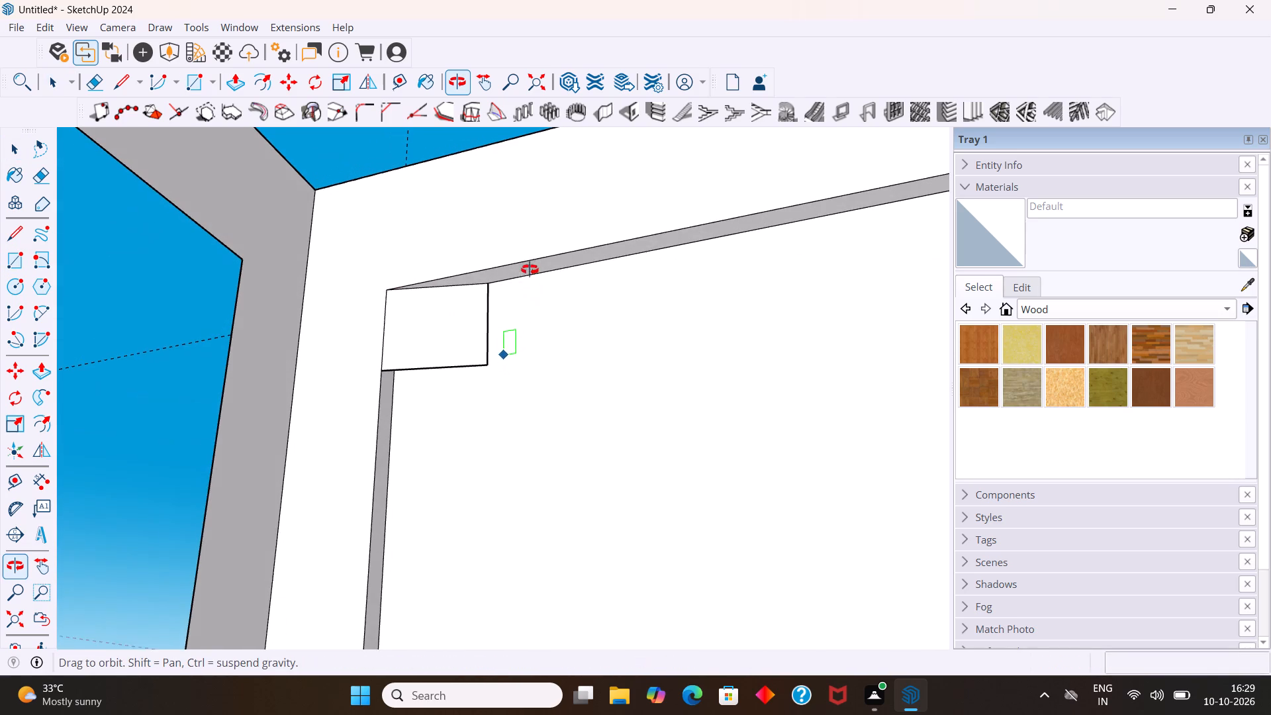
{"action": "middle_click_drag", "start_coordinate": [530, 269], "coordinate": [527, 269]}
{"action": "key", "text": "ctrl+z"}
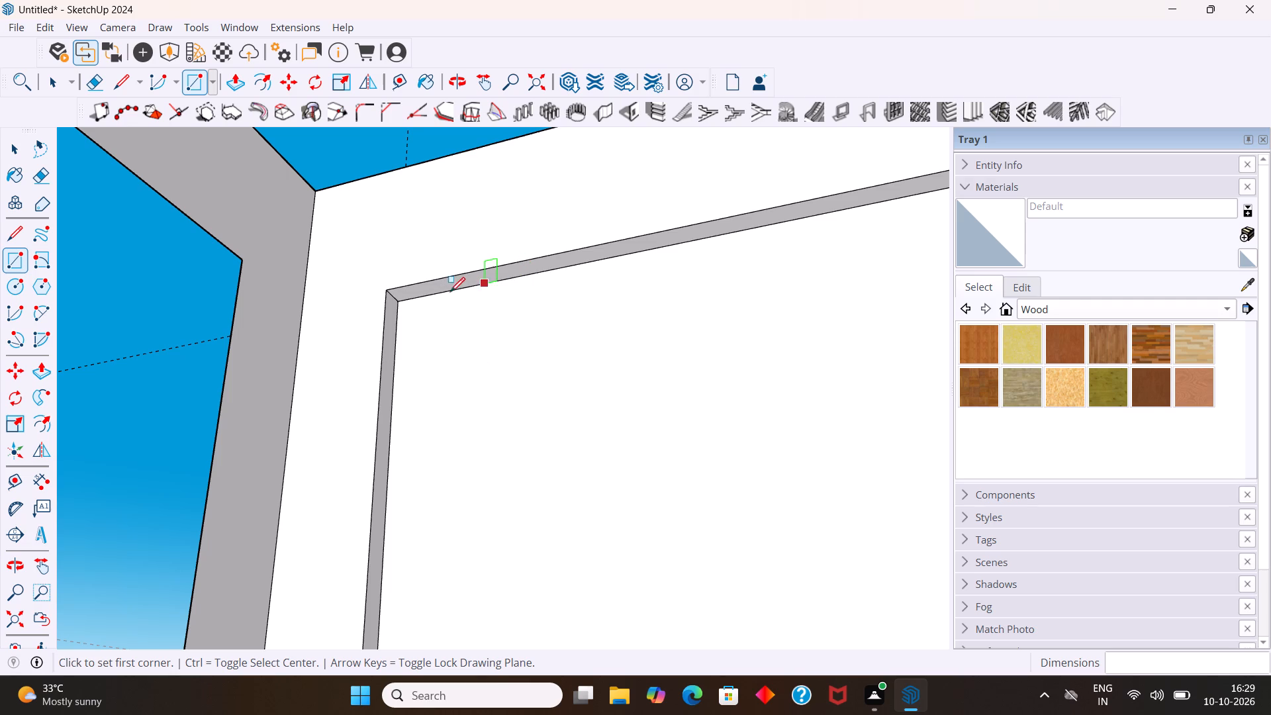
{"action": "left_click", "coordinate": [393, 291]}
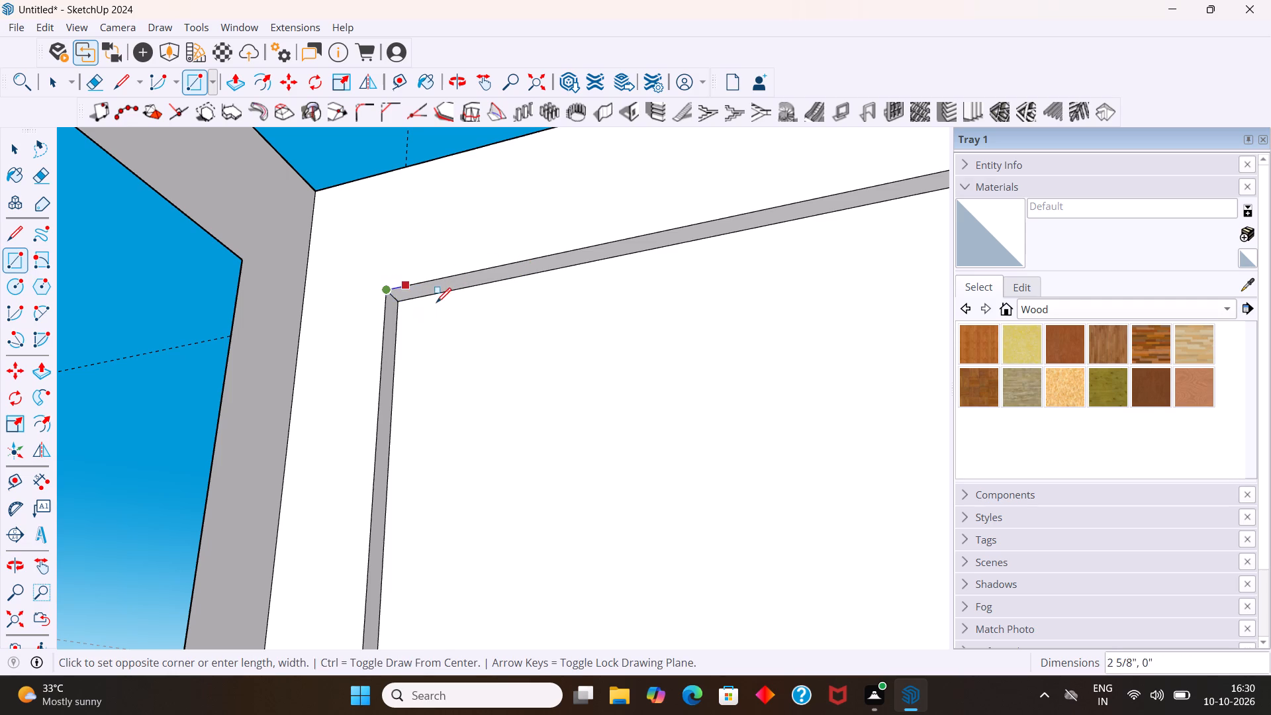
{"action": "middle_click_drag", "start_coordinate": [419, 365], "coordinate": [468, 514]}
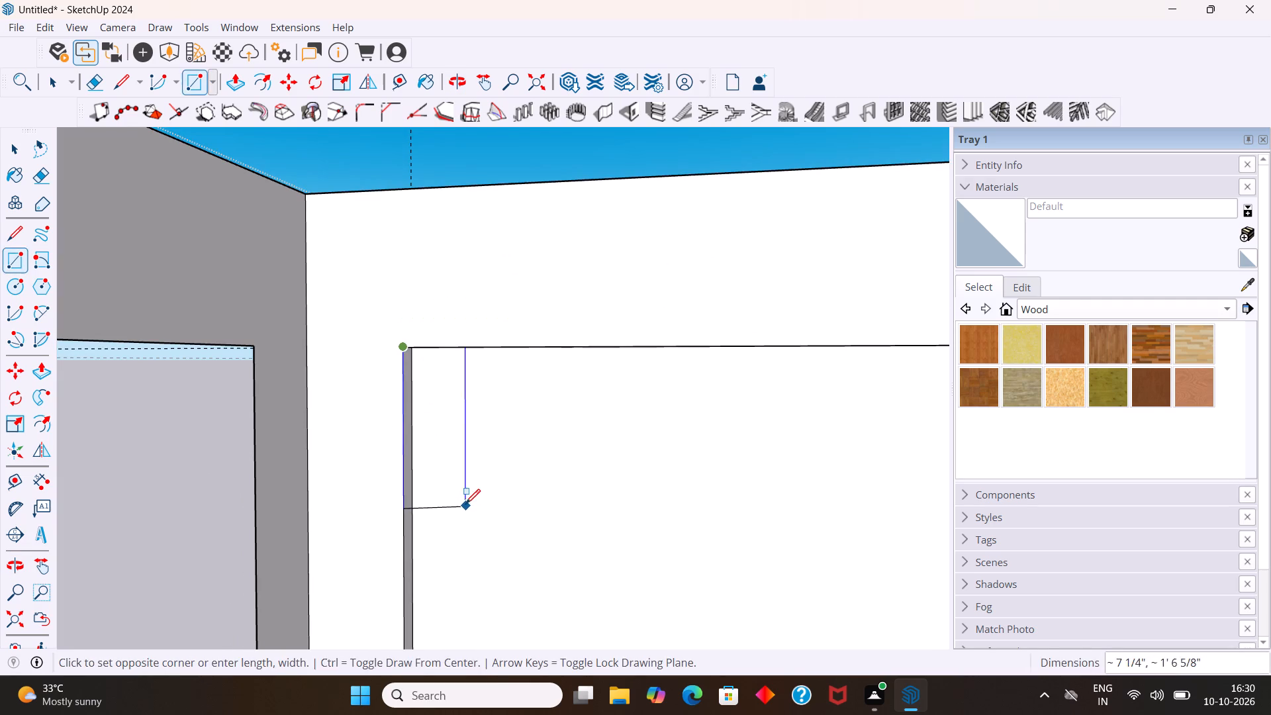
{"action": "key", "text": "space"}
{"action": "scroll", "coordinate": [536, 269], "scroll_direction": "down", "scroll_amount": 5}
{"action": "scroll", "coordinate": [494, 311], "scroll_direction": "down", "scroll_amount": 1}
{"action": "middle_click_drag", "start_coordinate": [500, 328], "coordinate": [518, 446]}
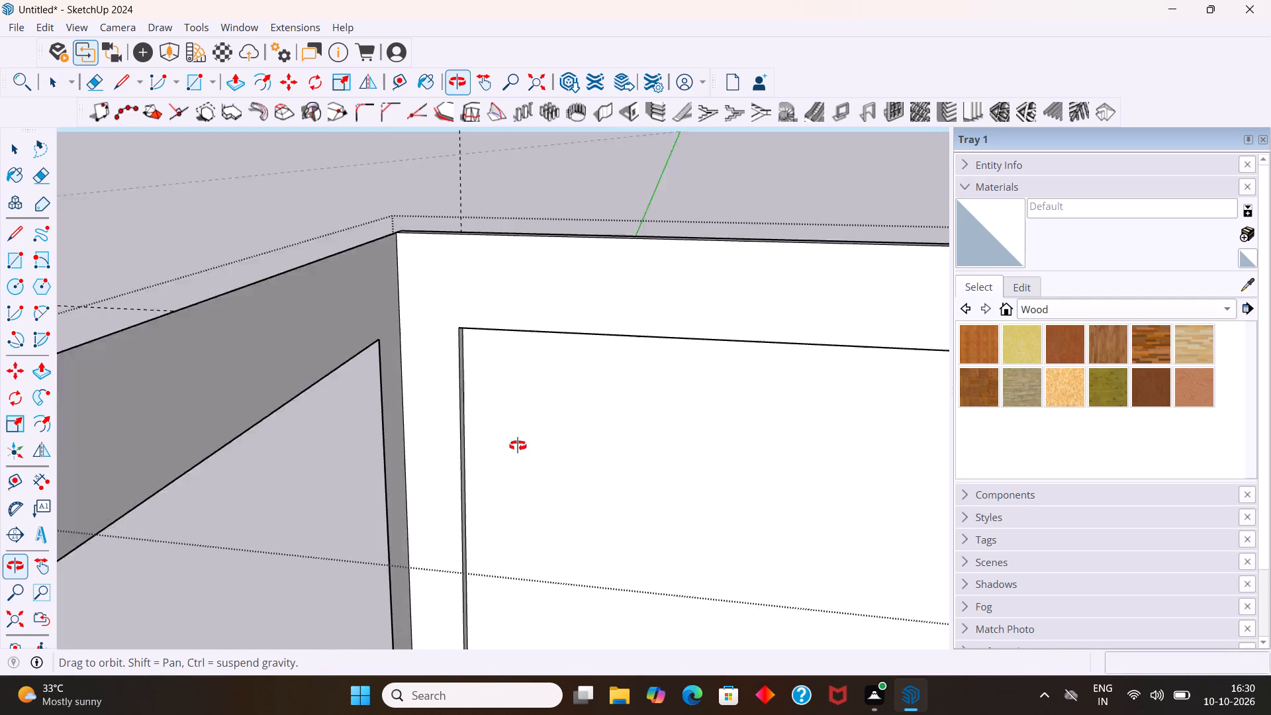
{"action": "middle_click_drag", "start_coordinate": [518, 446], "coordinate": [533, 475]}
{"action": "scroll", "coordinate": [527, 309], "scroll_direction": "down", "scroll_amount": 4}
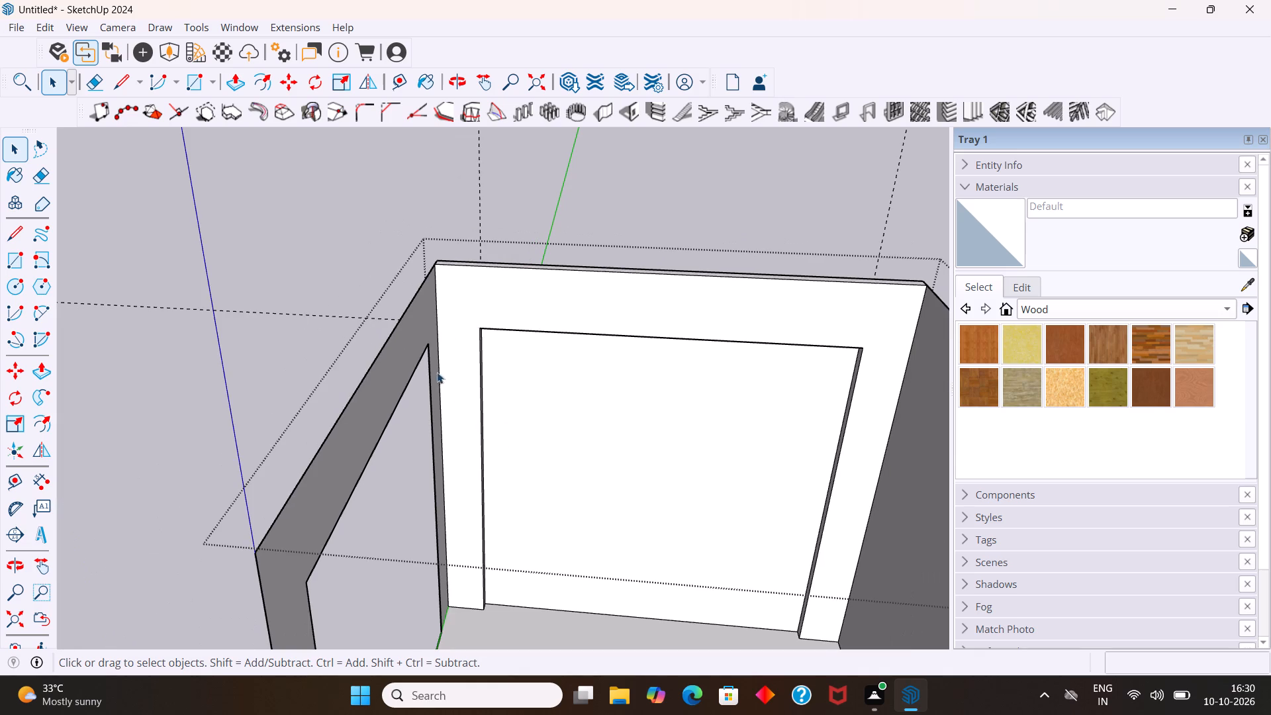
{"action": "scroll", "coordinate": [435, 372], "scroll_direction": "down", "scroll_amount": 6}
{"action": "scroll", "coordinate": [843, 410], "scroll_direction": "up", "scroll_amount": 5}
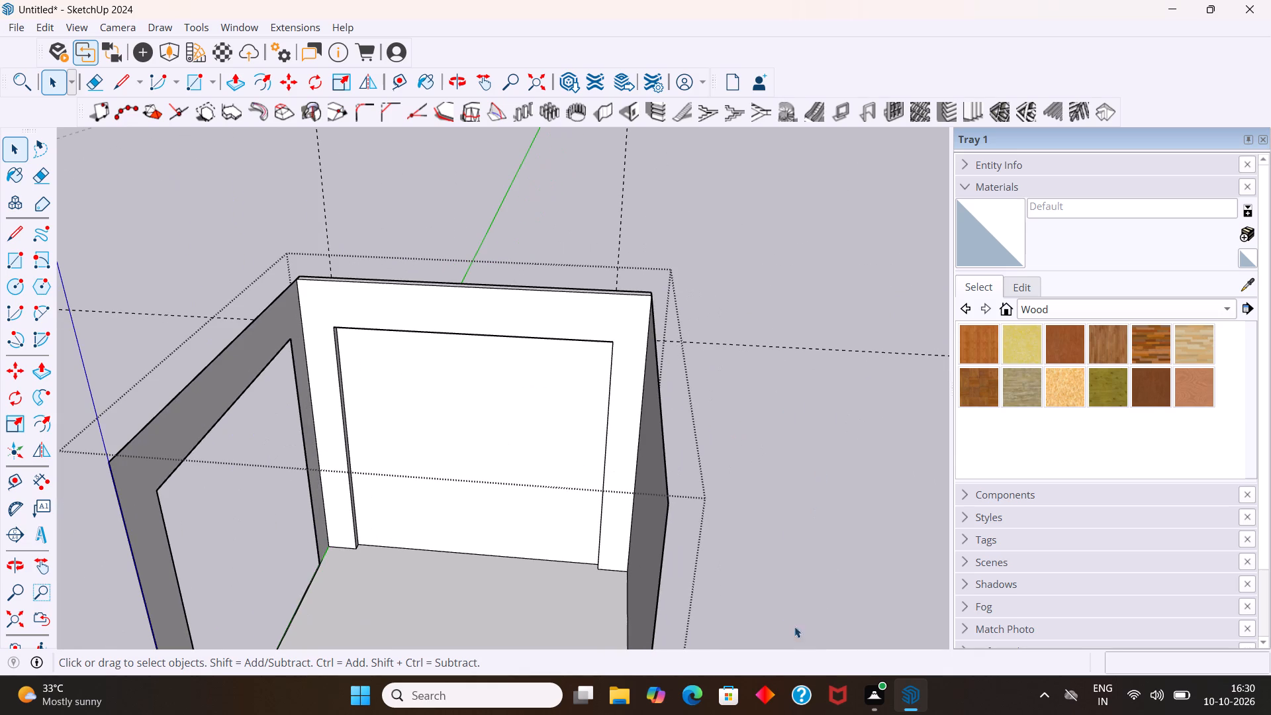
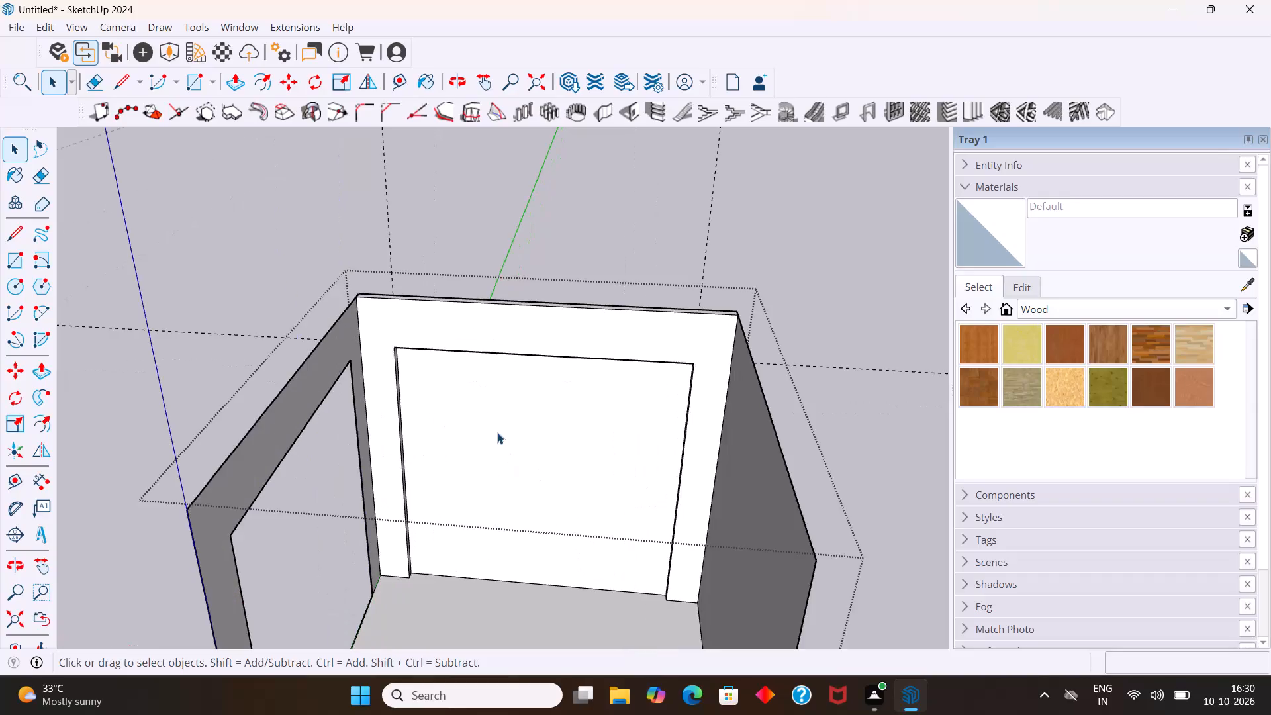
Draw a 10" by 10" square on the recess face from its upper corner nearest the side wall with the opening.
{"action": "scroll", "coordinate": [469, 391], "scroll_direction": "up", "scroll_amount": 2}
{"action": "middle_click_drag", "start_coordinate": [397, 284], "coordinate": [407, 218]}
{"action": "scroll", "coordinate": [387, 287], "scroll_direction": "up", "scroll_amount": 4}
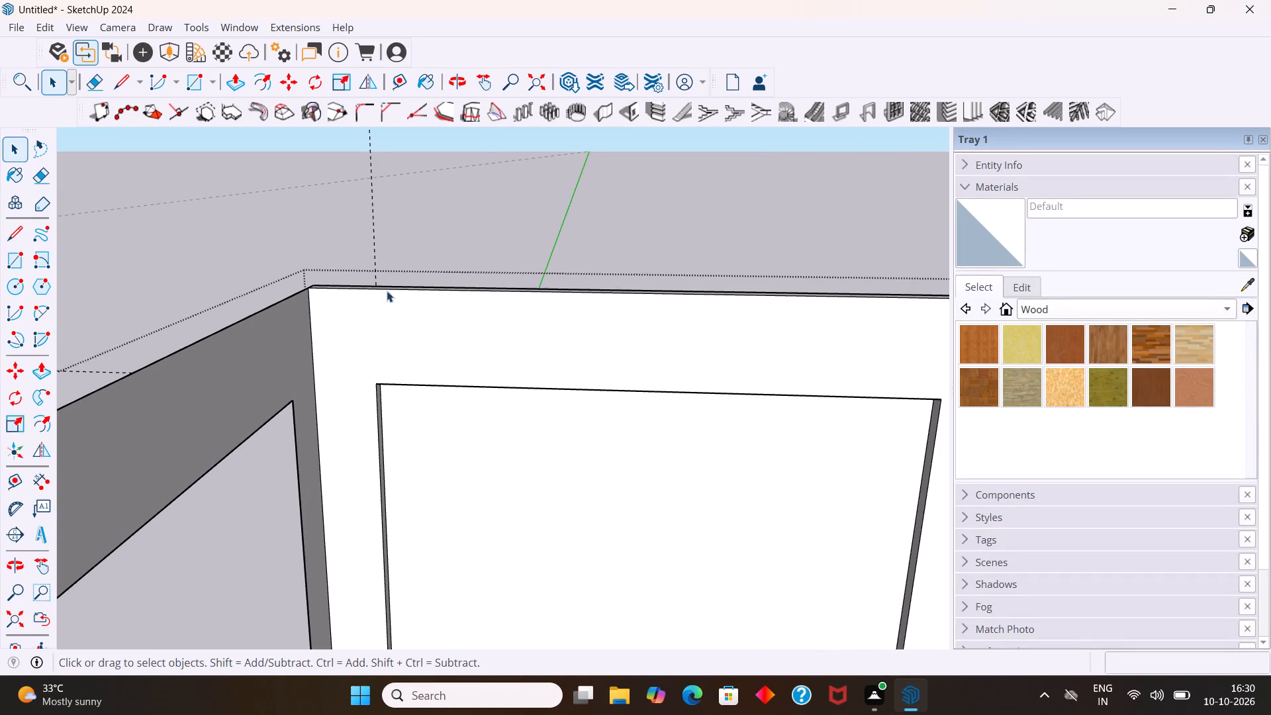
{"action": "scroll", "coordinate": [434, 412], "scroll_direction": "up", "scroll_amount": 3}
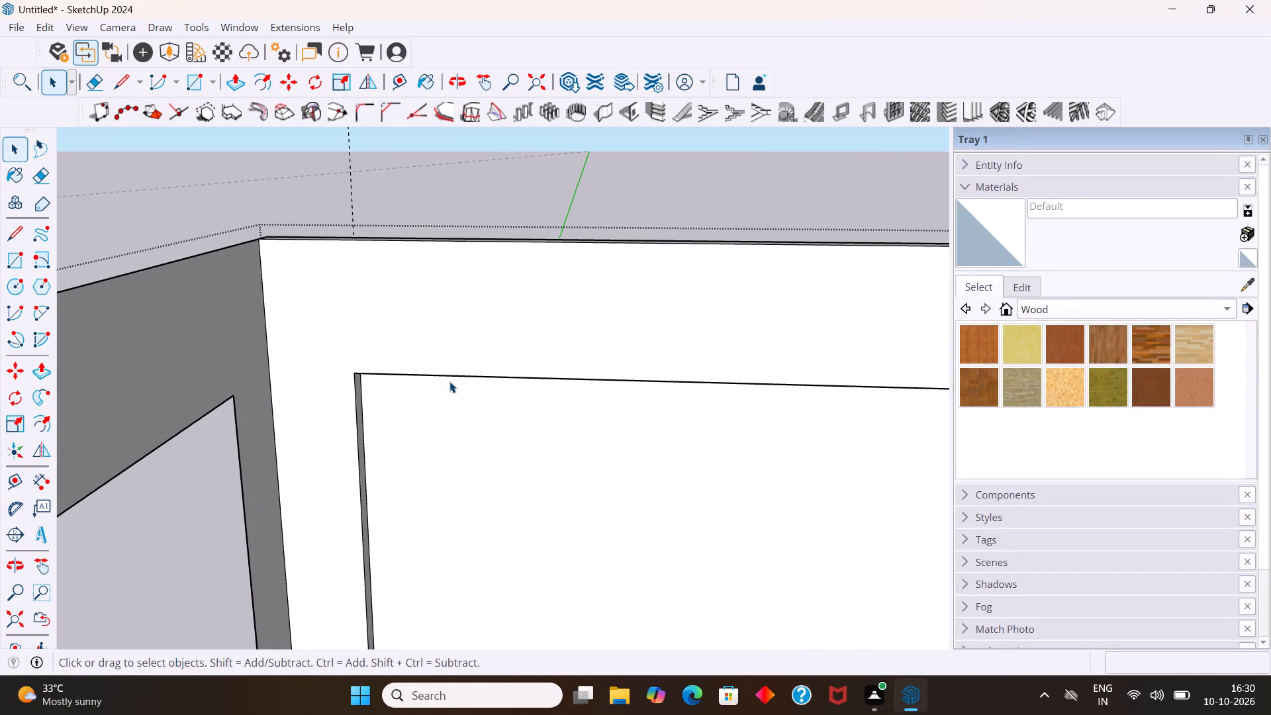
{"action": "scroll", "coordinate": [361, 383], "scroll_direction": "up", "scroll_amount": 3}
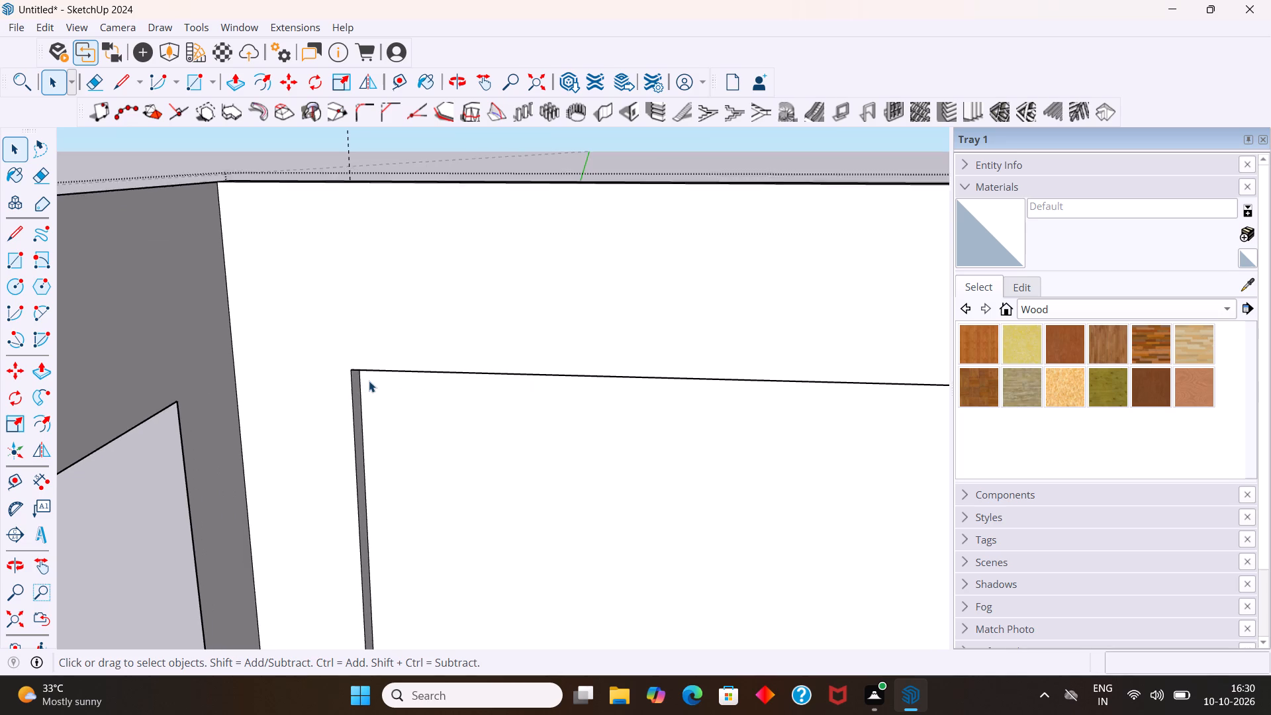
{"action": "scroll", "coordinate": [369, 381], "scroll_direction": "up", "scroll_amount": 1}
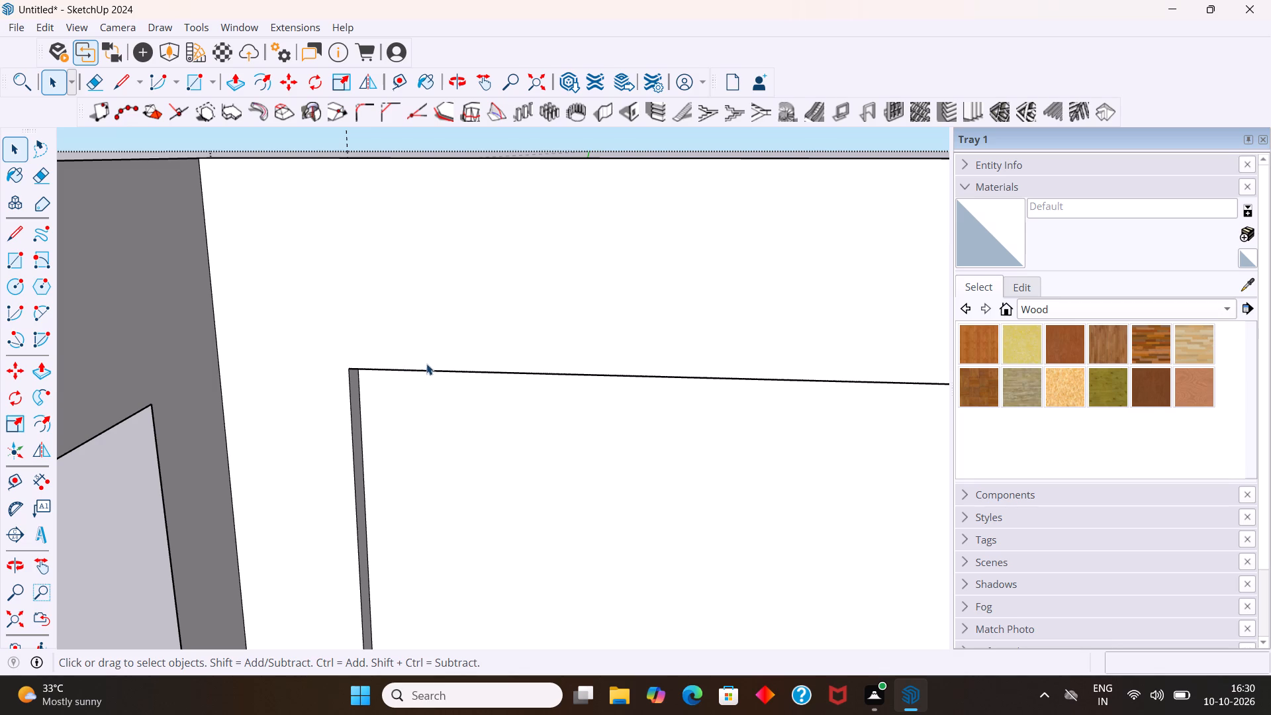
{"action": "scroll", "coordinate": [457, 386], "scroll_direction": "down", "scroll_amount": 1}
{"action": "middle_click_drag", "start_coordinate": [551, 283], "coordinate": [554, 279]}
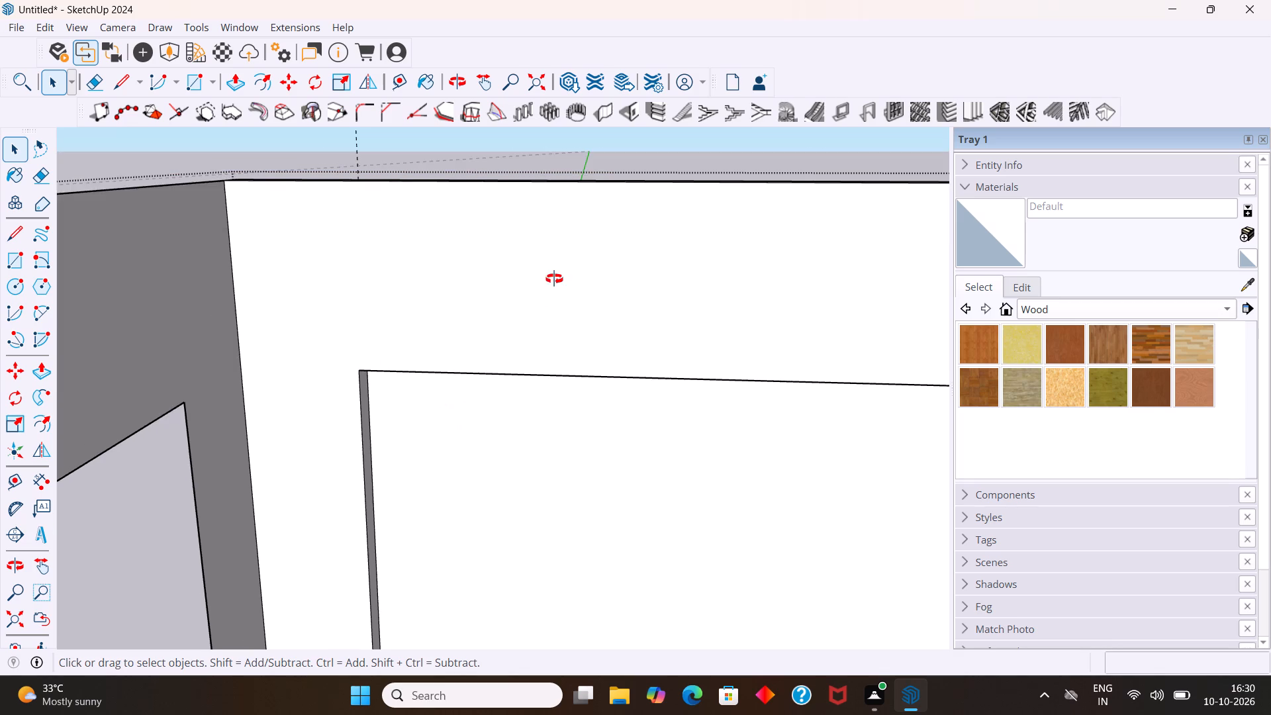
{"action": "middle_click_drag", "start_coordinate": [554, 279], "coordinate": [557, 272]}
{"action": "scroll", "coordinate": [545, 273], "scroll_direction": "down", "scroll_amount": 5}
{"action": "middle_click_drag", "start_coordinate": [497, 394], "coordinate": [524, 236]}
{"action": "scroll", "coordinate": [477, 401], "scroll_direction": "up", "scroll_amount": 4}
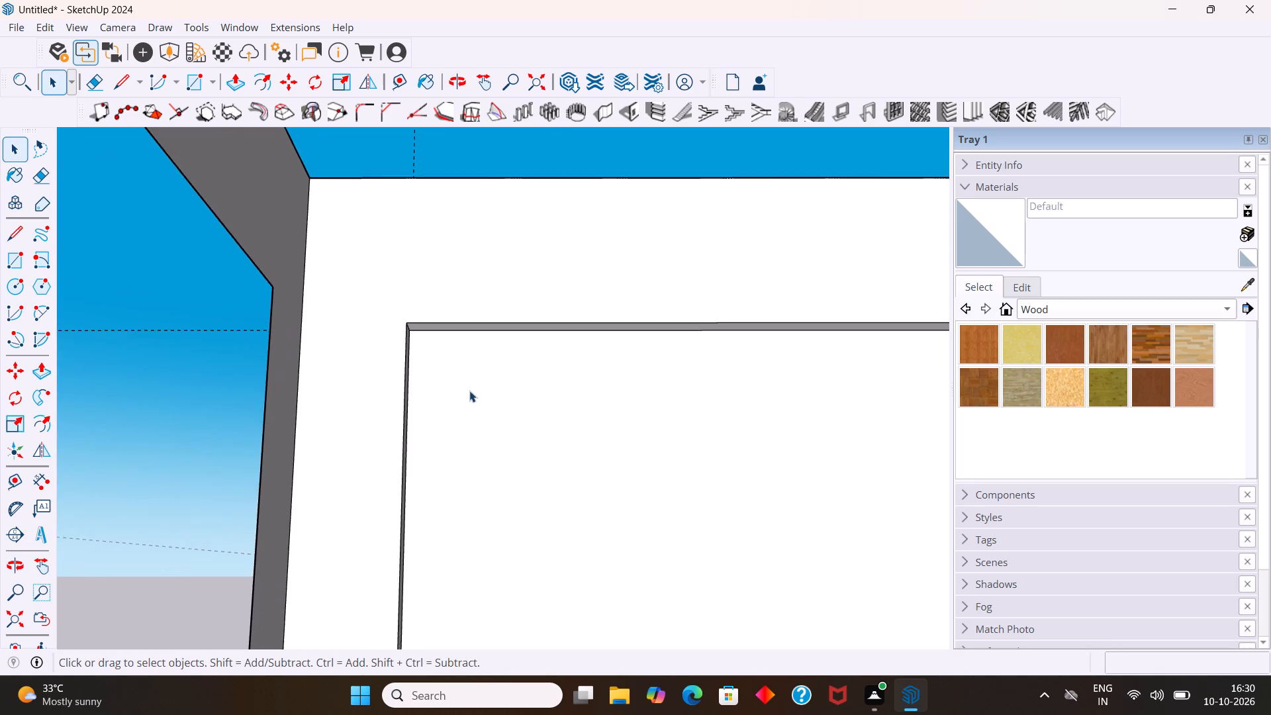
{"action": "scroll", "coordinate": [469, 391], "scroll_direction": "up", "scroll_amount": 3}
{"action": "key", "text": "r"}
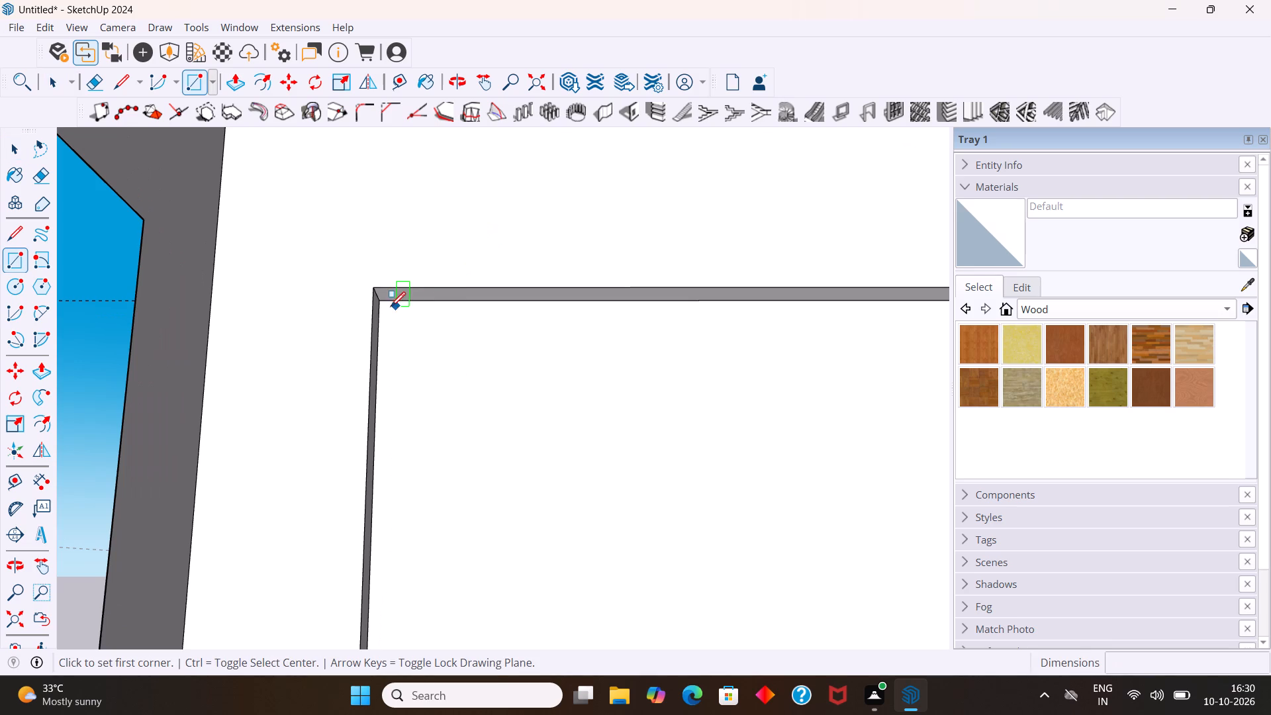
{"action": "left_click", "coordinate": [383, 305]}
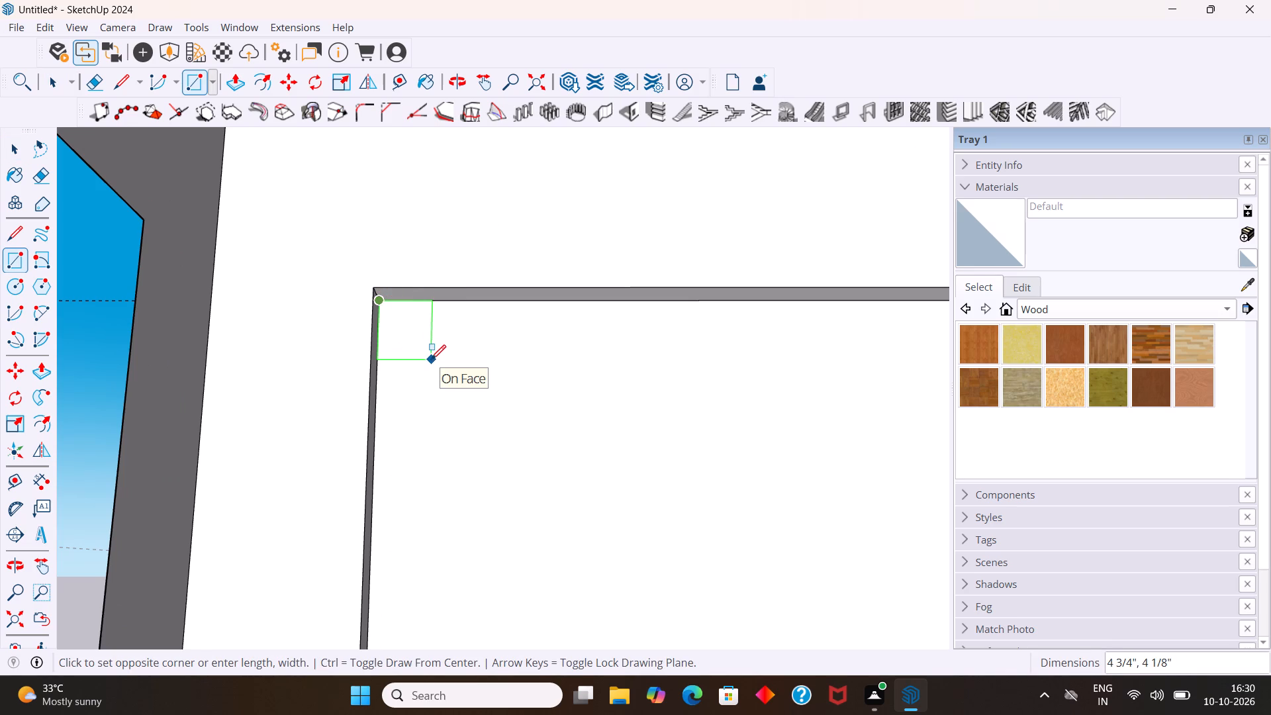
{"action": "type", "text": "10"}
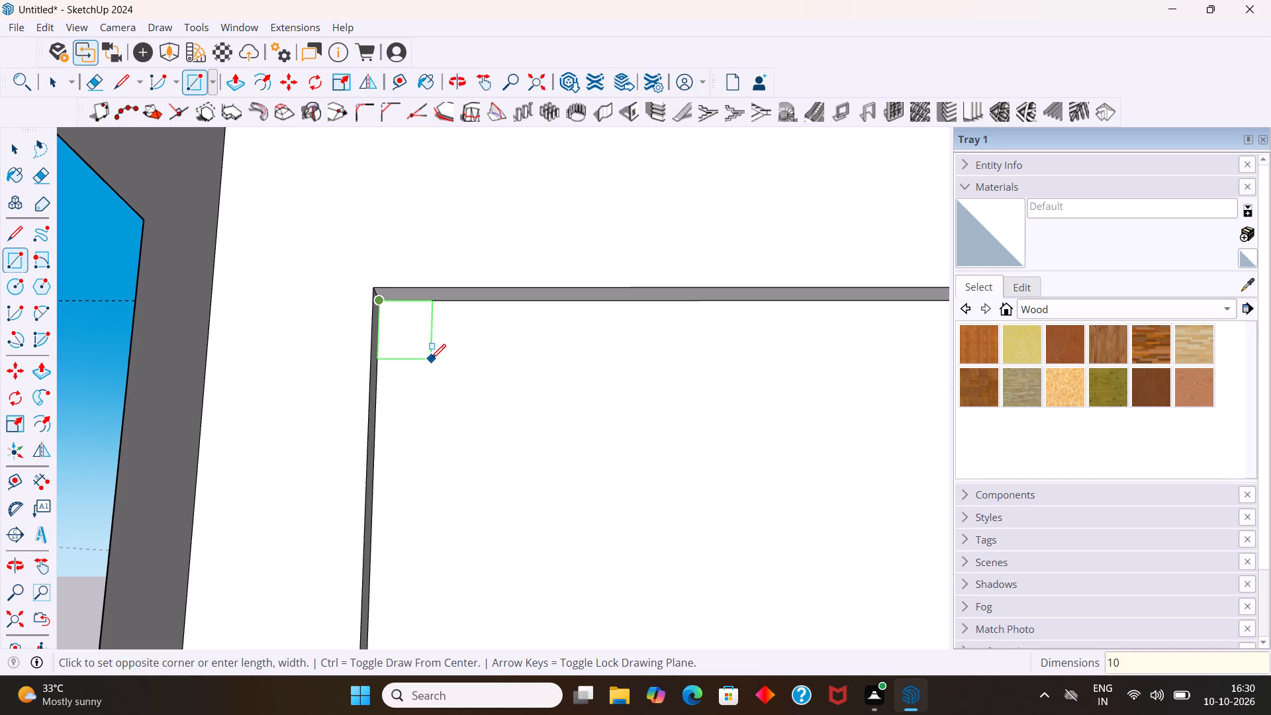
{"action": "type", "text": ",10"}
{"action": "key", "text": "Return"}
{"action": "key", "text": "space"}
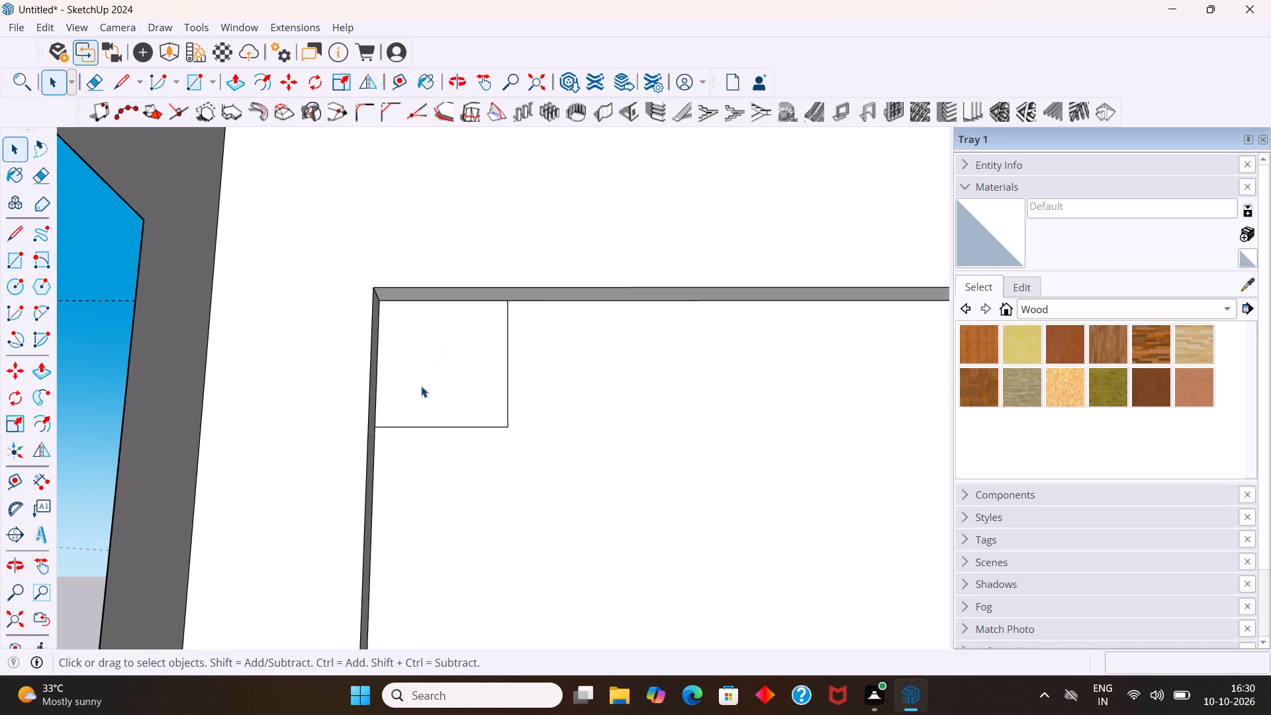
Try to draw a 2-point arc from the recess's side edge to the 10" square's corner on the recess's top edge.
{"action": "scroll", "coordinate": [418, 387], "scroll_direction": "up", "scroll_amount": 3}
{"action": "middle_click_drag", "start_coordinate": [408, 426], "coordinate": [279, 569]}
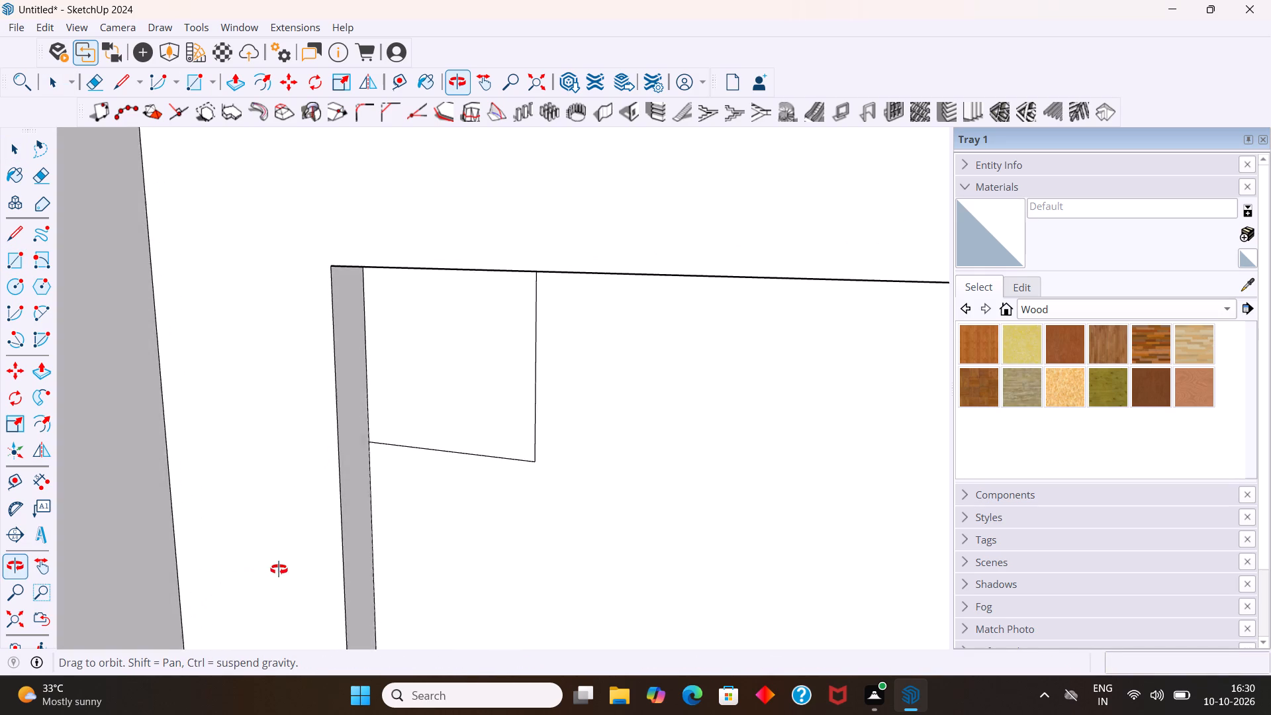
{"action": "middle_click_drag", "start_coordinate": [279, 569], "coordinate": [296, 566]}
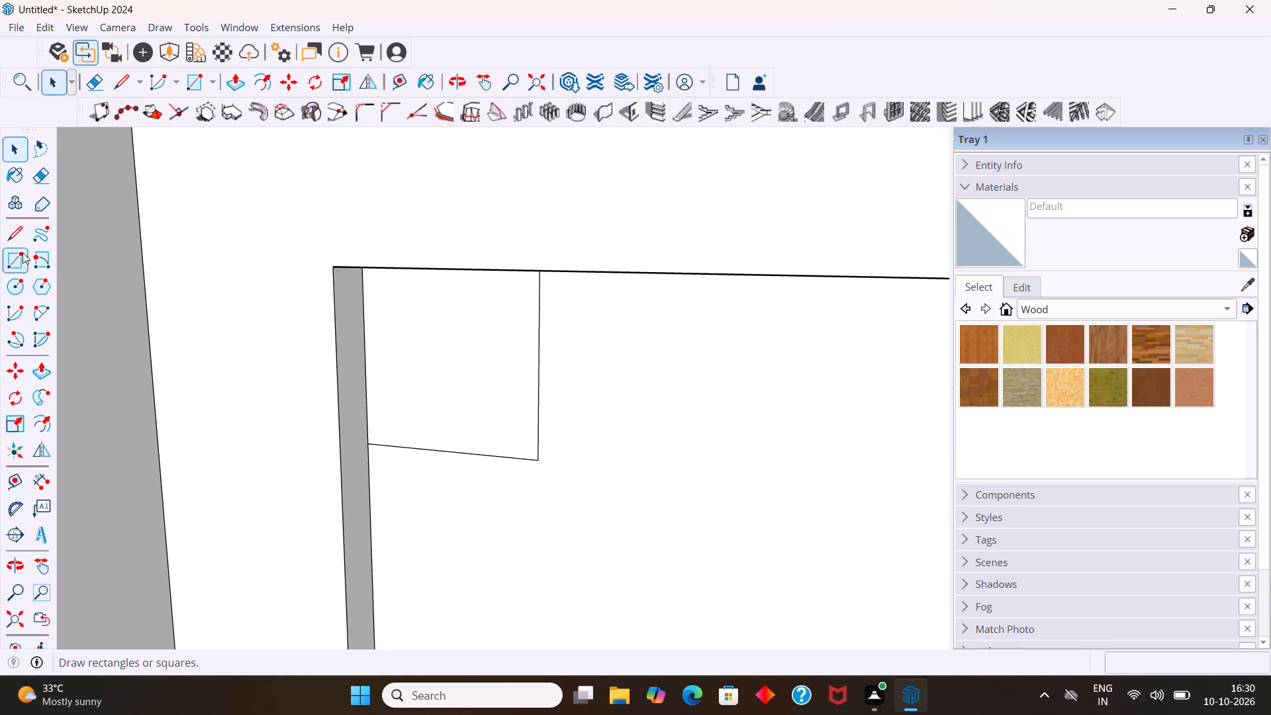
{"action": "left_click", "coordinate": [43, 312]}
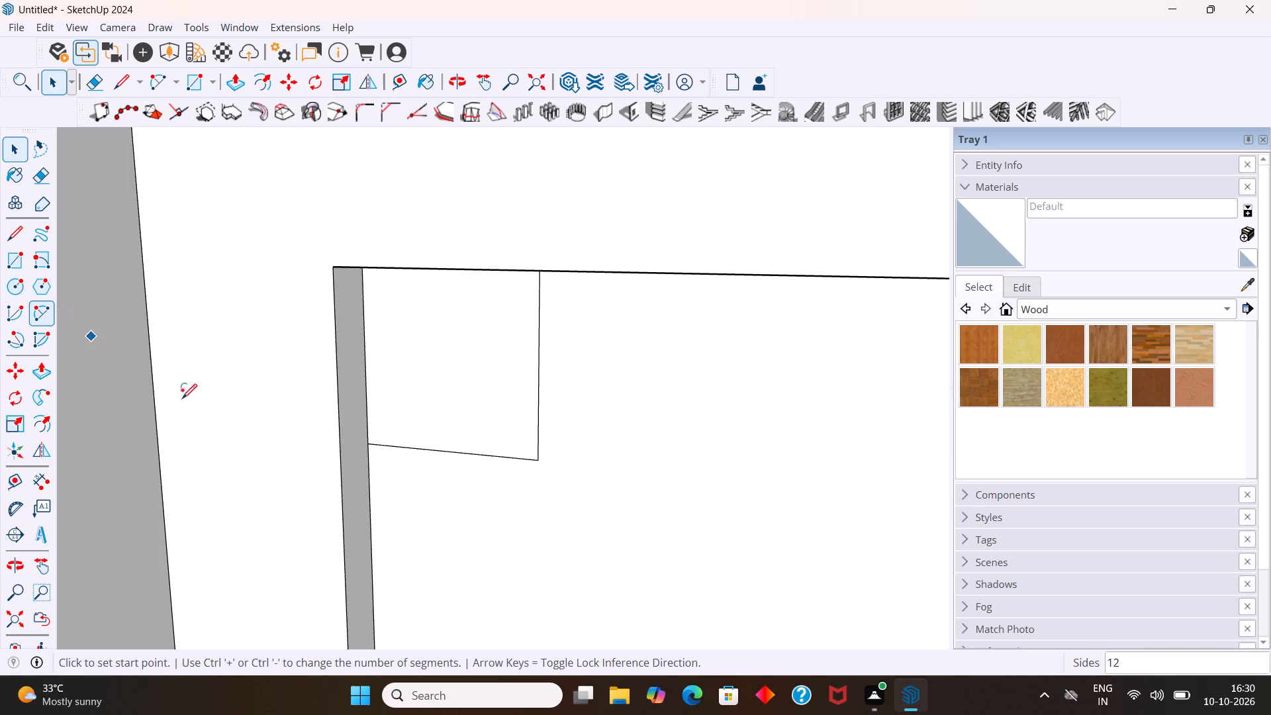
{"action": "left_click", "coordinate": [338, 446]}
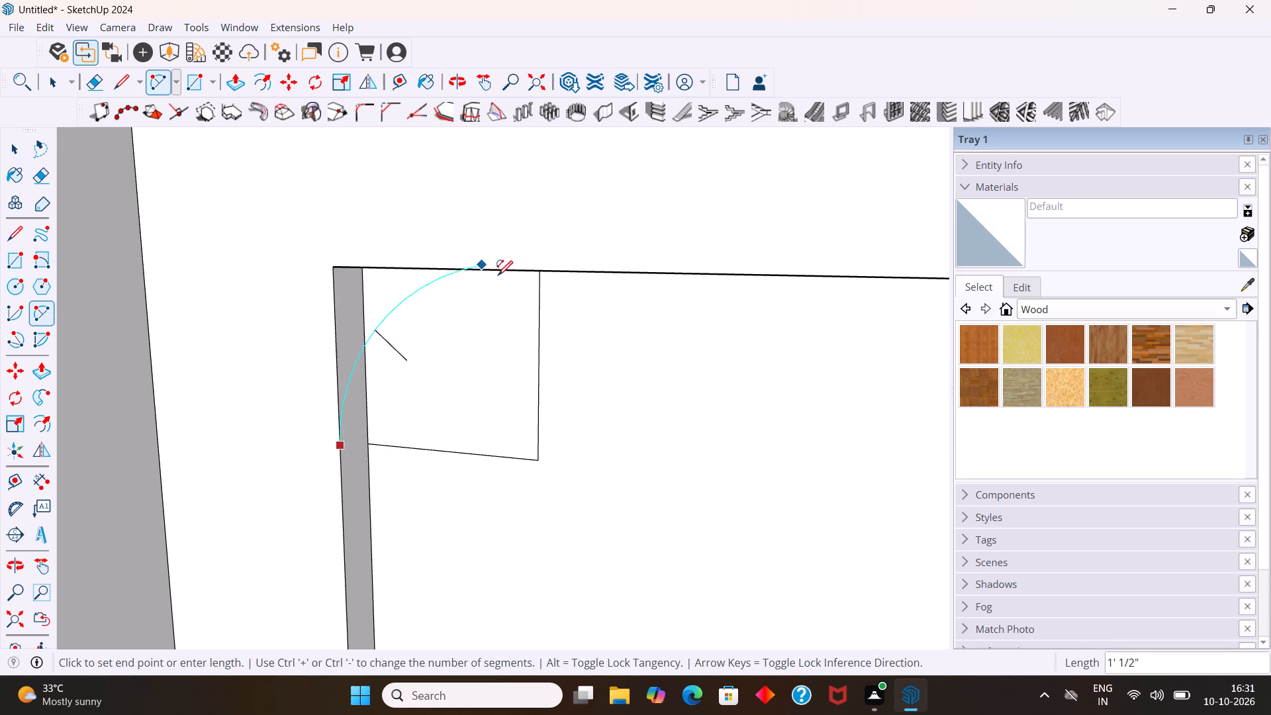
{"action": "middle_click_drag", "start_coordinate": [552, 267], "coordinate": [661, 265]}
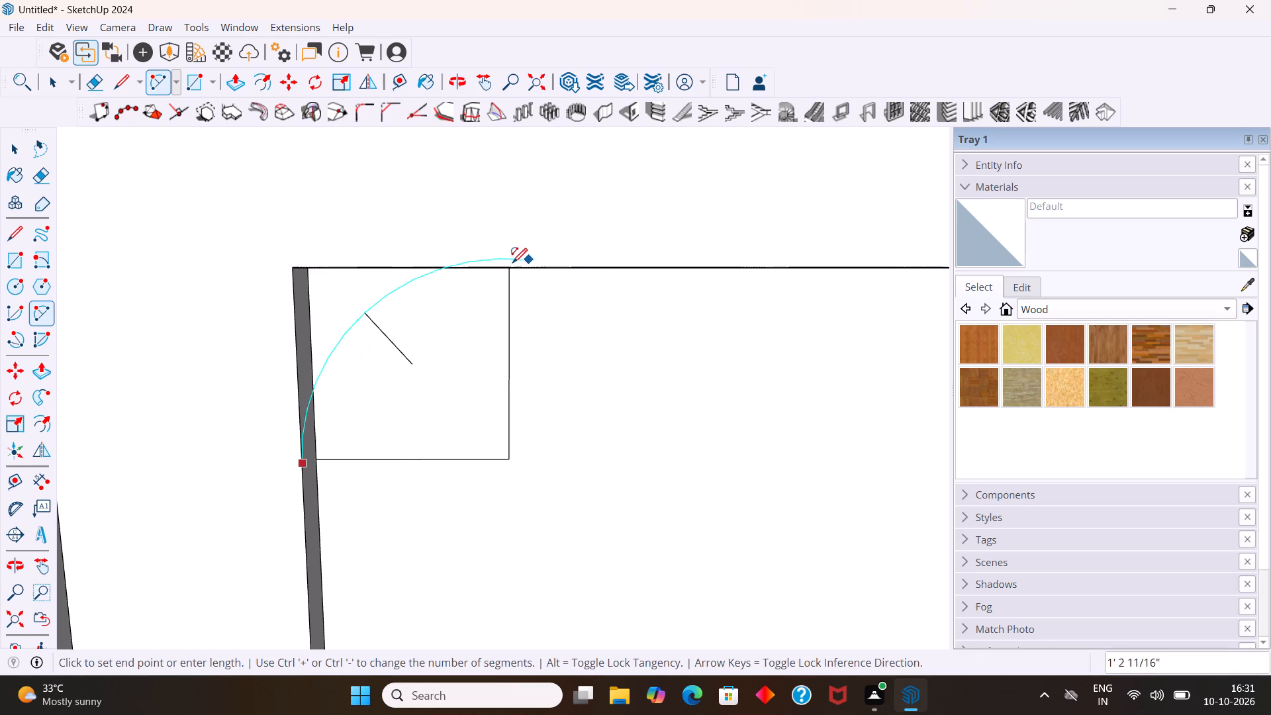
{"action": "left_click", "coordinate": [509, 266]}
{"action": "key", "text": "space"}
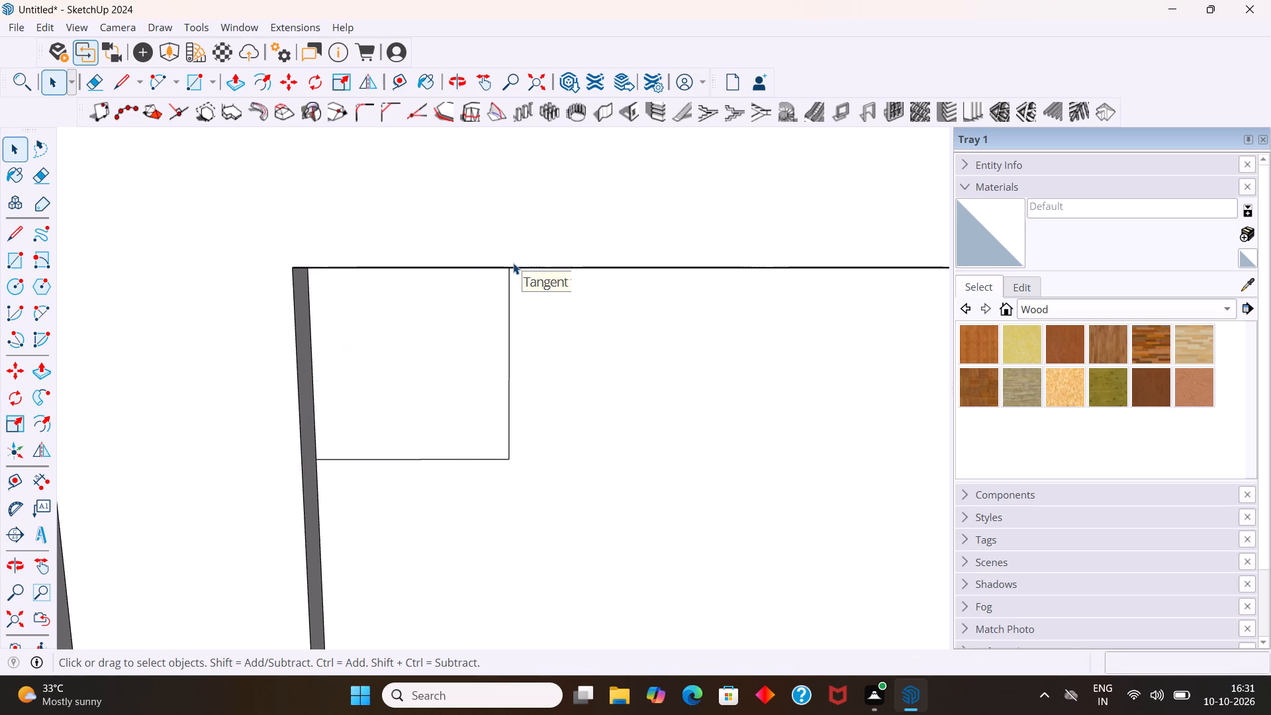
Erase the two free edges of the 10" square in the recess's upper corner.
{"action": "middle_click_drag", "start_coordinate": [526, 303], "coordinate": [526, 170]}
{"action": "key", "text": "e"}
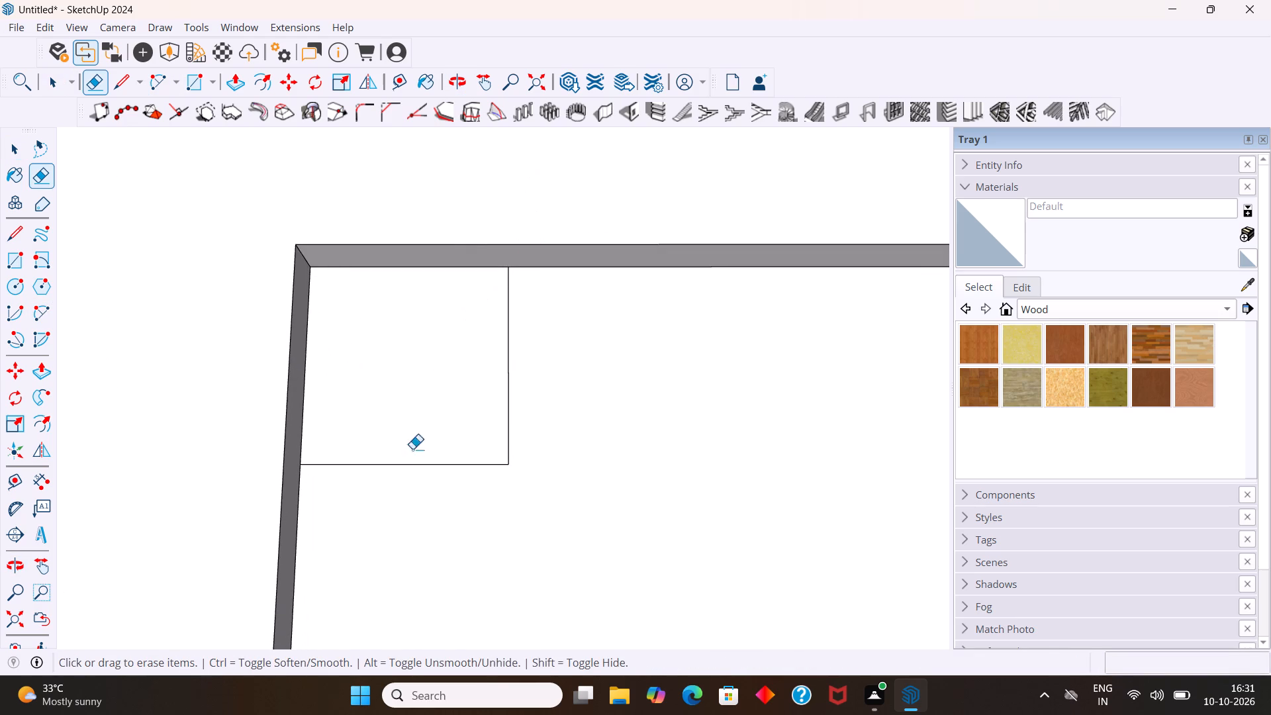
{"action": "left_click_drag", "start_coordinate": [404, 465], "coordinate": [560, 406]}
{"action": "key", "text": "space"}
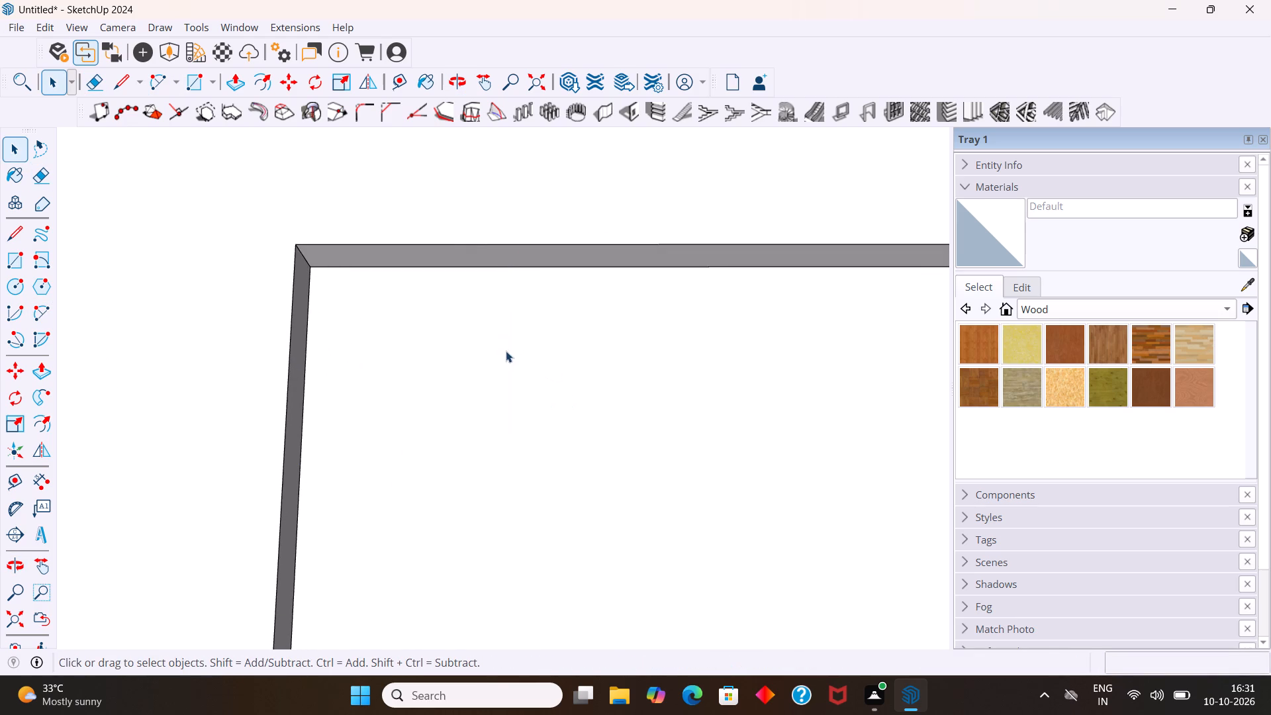
Examine the recess's upper corner and the raised frame beside the side wall with the opening.
{"action": "scroll", "coordinate": [509, 354], "scroll_direction": "down", "scroll_amount": 5}
{"action": "scroll", "coordinate": [469, 318], "scroll_direction": "down", "scroll_amount": 5}
{"action": "middle_click_drag", "start_coordinate": [453, 342], "coordinate": [450, 379]}
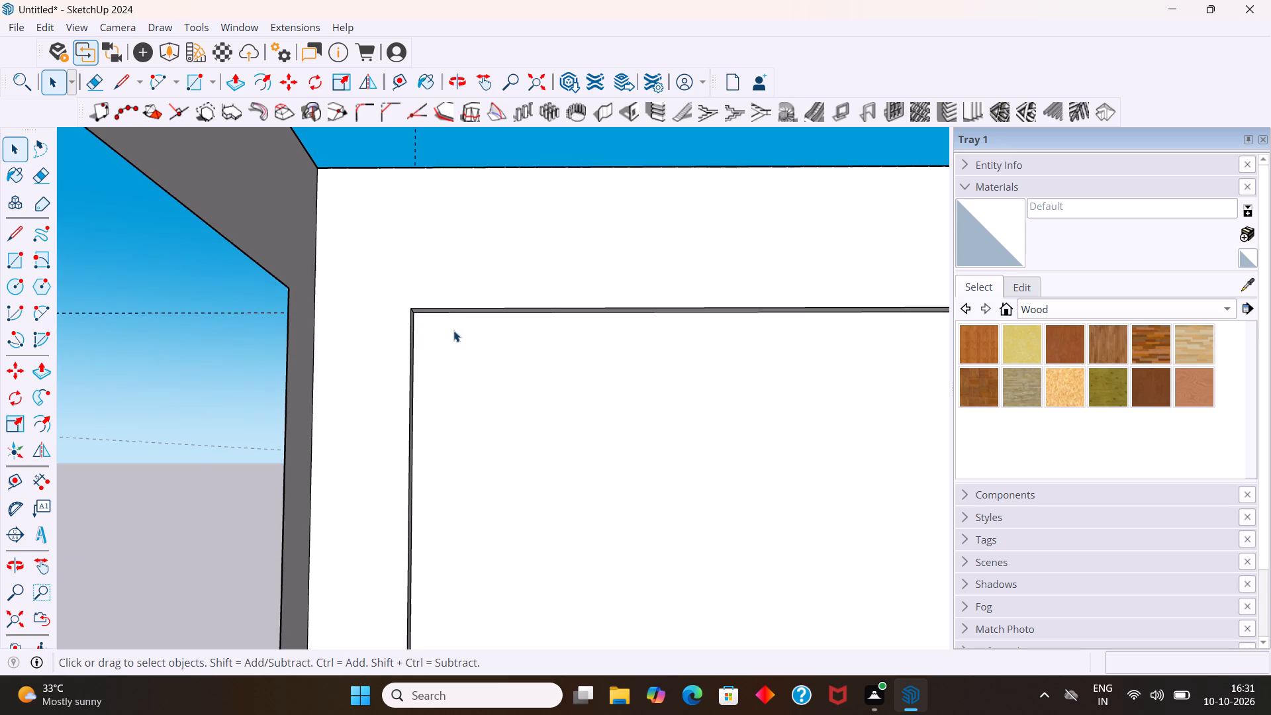
{"action": "scroll", "coordinate": [447, 346], "scroll_direction": "up", "scroll_amount": 1}
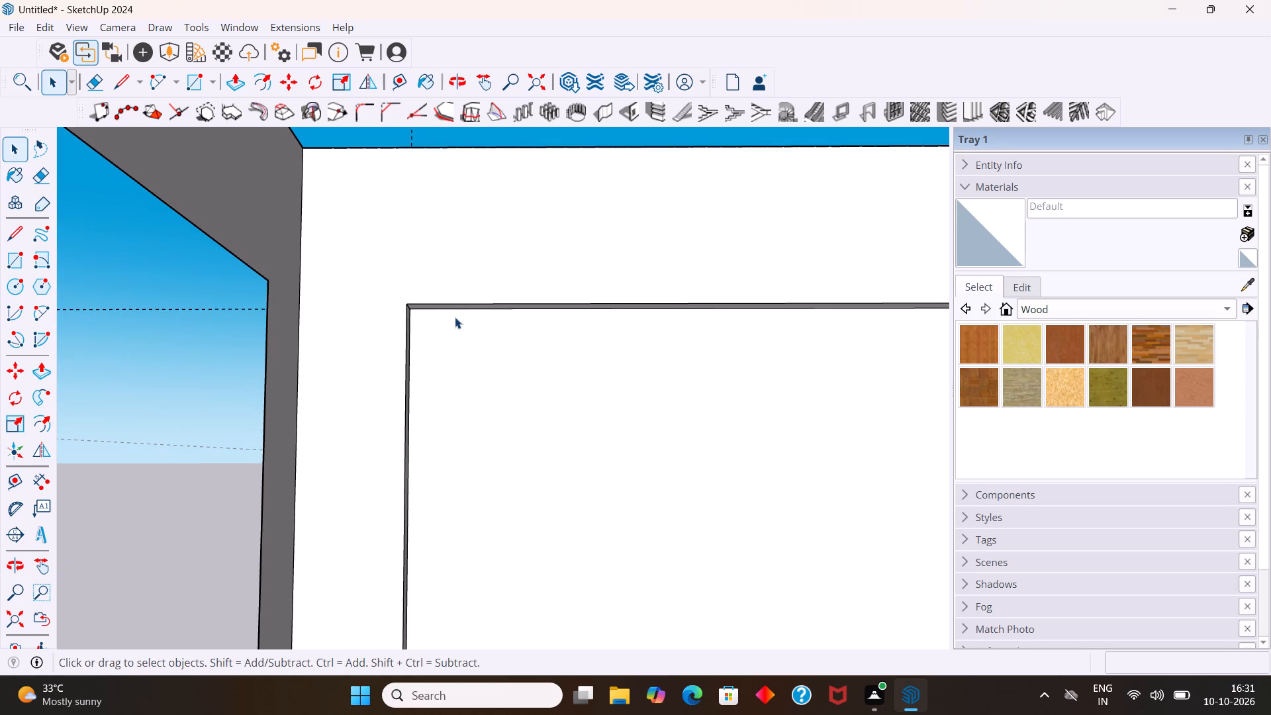
{"action": "scroll", "coordinate": [448, 313], "scroll_direction": "up", "scroll_amount": 2}
{"action": "scroll", "coordinate": [453, 313], "scroll_direction": "down", "scroll_amount": 2}
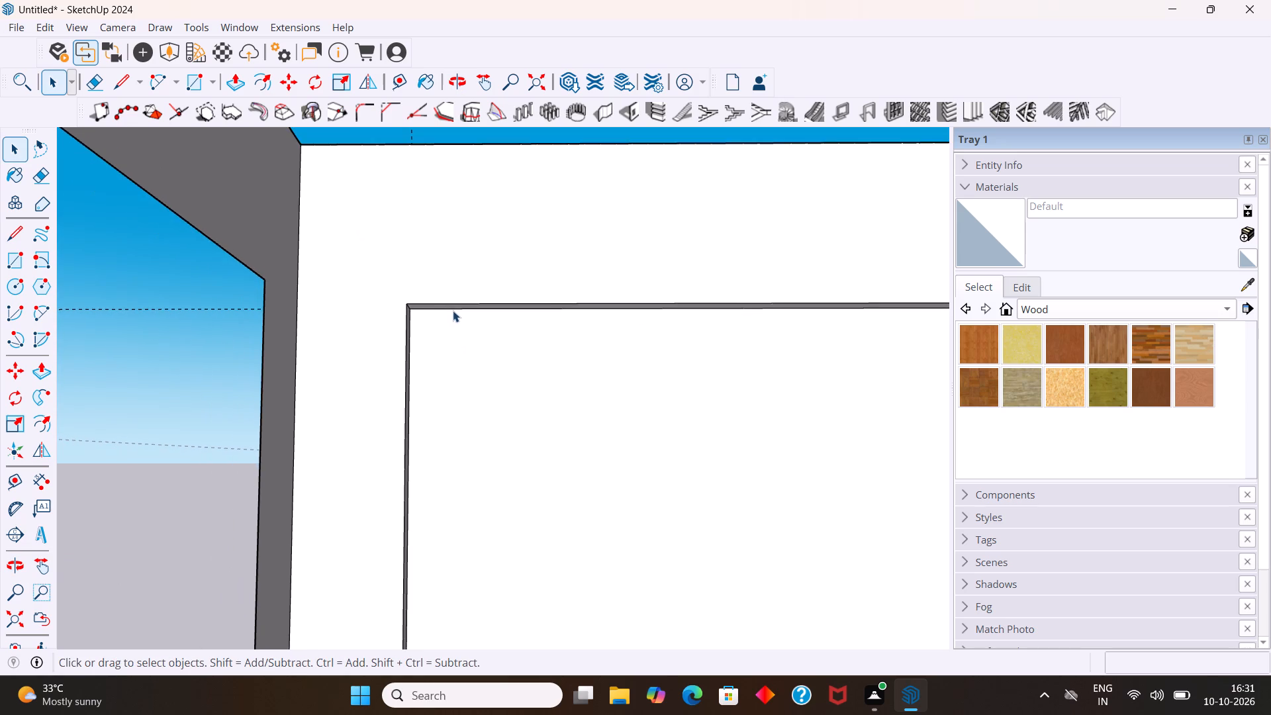
{"action": "scroll", "coordinate": [453, 302], "scroll_direction": "down", "scroll_amount": 4}
{"action": "middle_click_drag", "start_coordinate": [453, 356], "coordinate": [295, 332]}
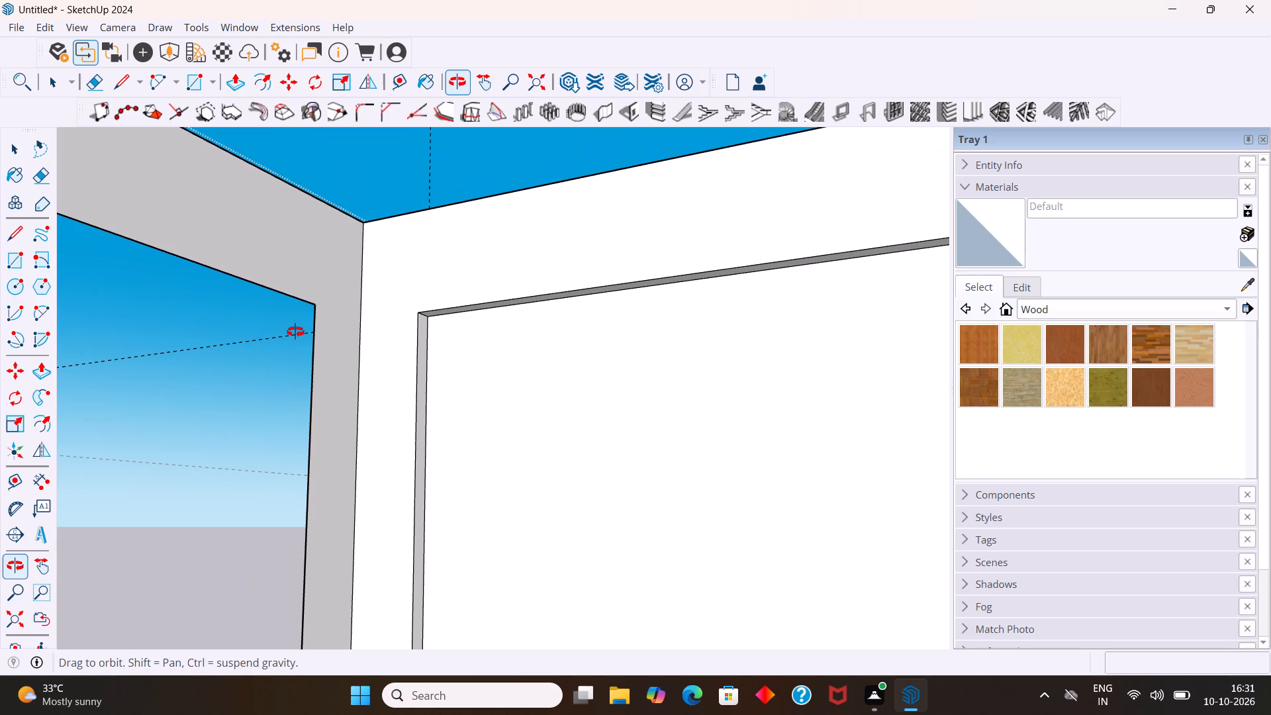
{"action": "middle_click_drag", "start_coordinate": [295, 332], "coordinate": [299, 328]}
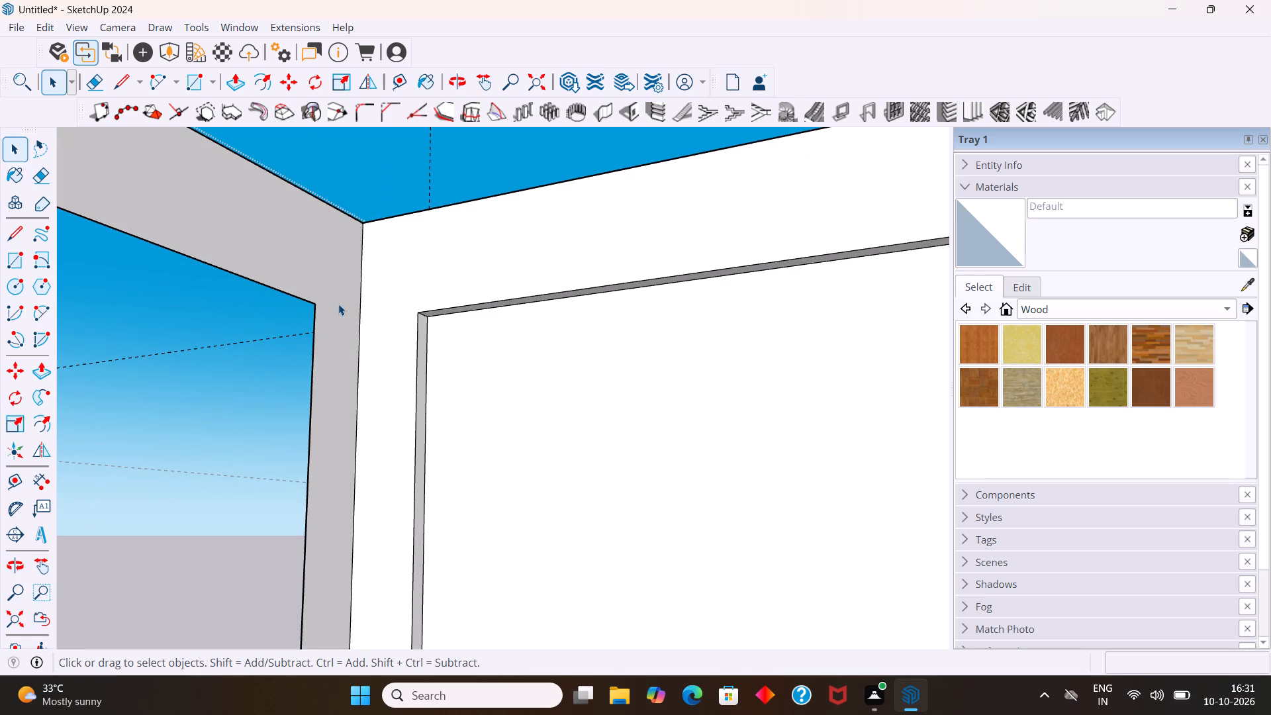
{"action": "scroll", "coordinate": [418, 328], "scroll_direction": "up", "scroll_amount": 3}
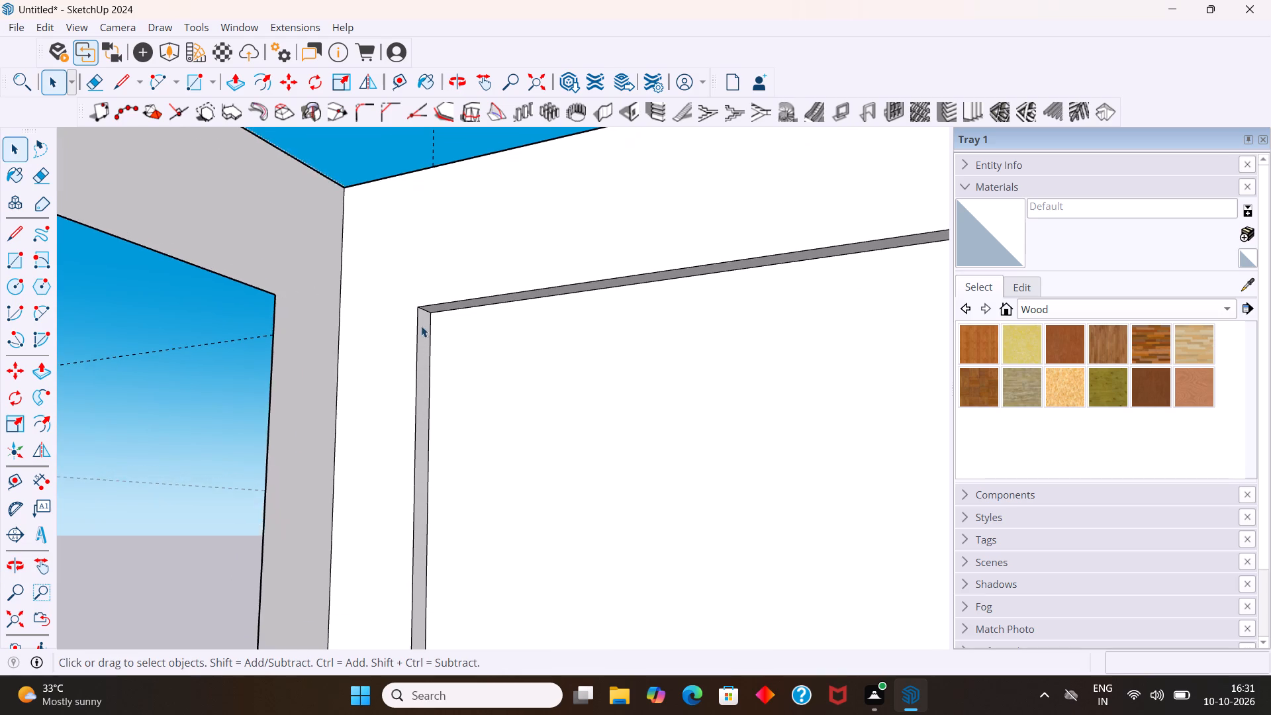
{"action": "scroll", "coordinate": [436, 332], "scroll_direction": "down", "scroll_amount": 1}
{"action": "middle_click_drag", "start_coordinate": [440, 334], "coordinate": [474, 367]}
{"action": "scroll", "coordinate": [474, 366], "scroll_direction": "up", "scroll_amount": 1}
{"action": "scroll", "coordinate": [483, 343], "scroll_direction": "down", "scroll_amount": 5}
{"action": "scroll", "coordinate": [424, 327], "scroll_direction": "down", "scroll_amount": 4}
{"action": "middle_click_drag", "start_coordinate": [426, 361], "coordinate": [604, 423]}
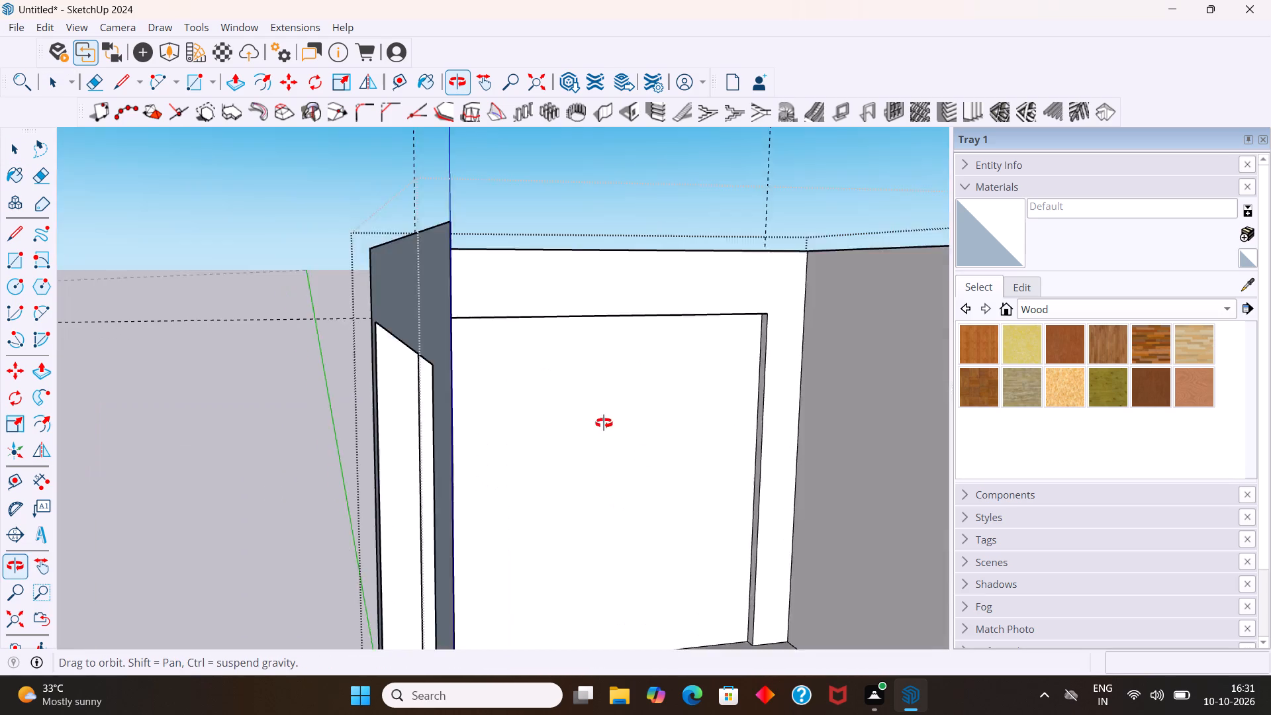
{"action": "middle_click_drag", "start_coordinate": [604, 423], "coordinate": [494, 414]}
{"action": "scroll", "coordinate": [529, 389], "scroll_direction": "up", "scroll_amount": 4}
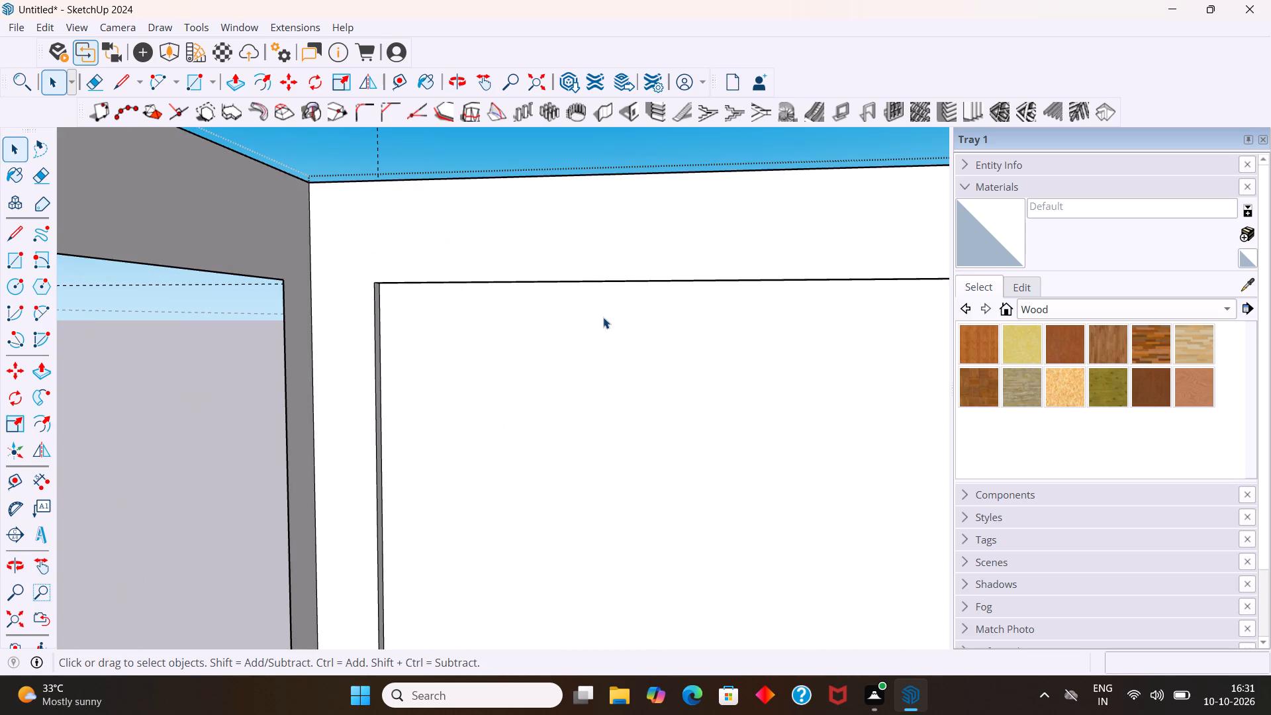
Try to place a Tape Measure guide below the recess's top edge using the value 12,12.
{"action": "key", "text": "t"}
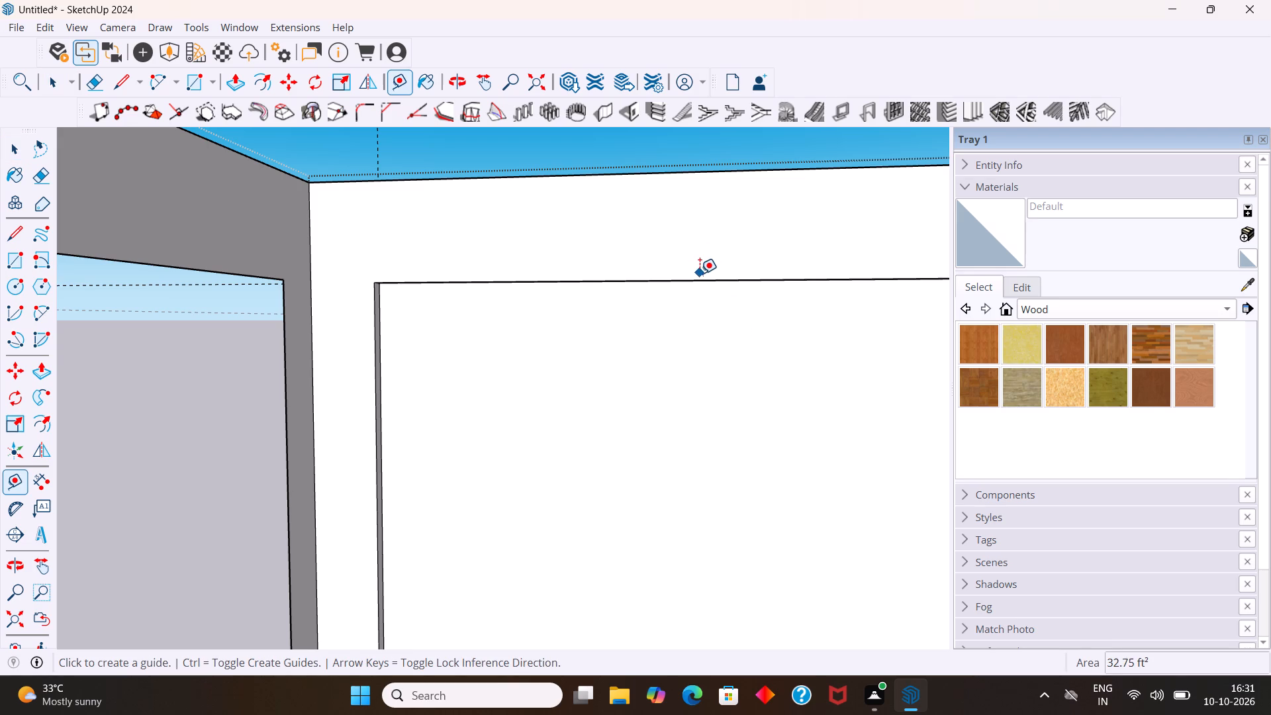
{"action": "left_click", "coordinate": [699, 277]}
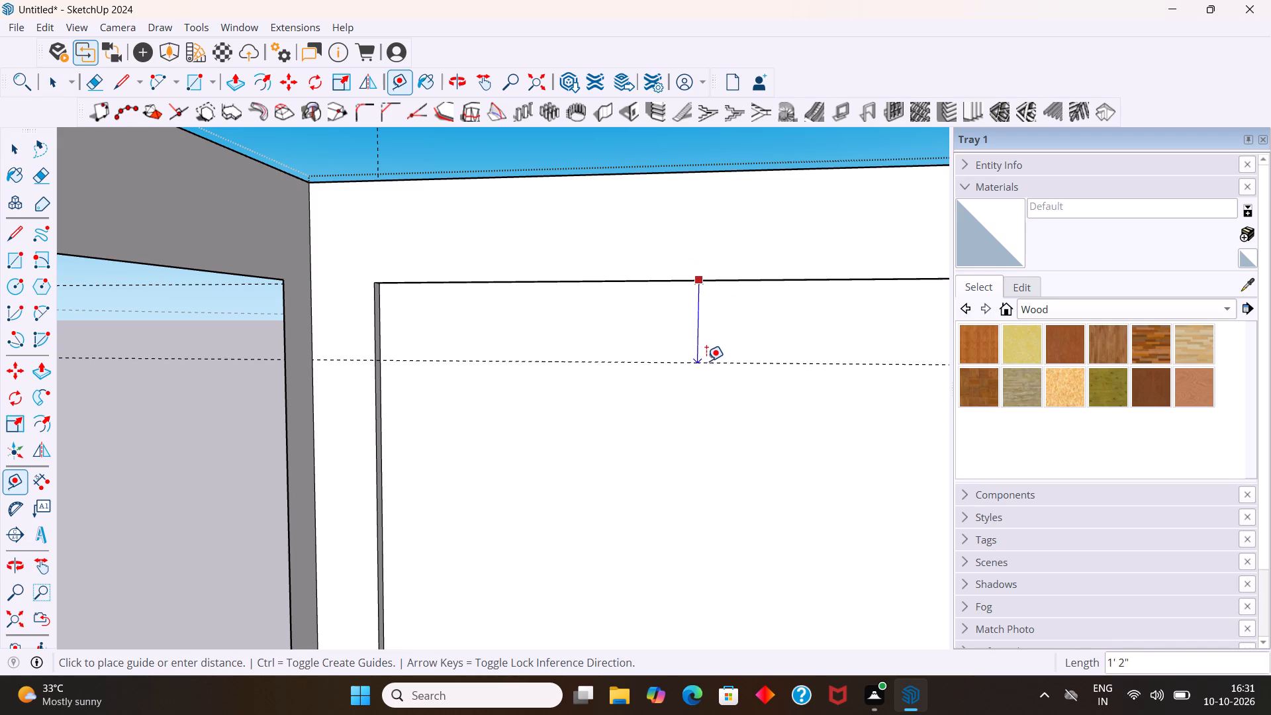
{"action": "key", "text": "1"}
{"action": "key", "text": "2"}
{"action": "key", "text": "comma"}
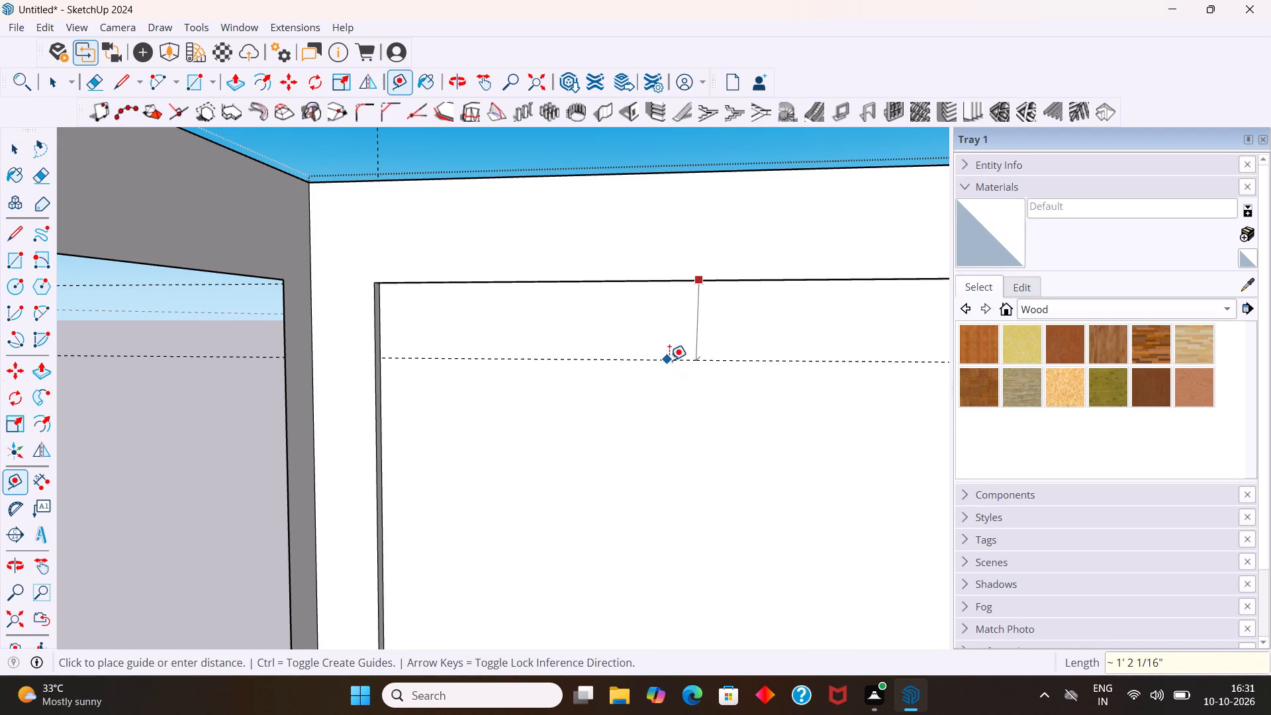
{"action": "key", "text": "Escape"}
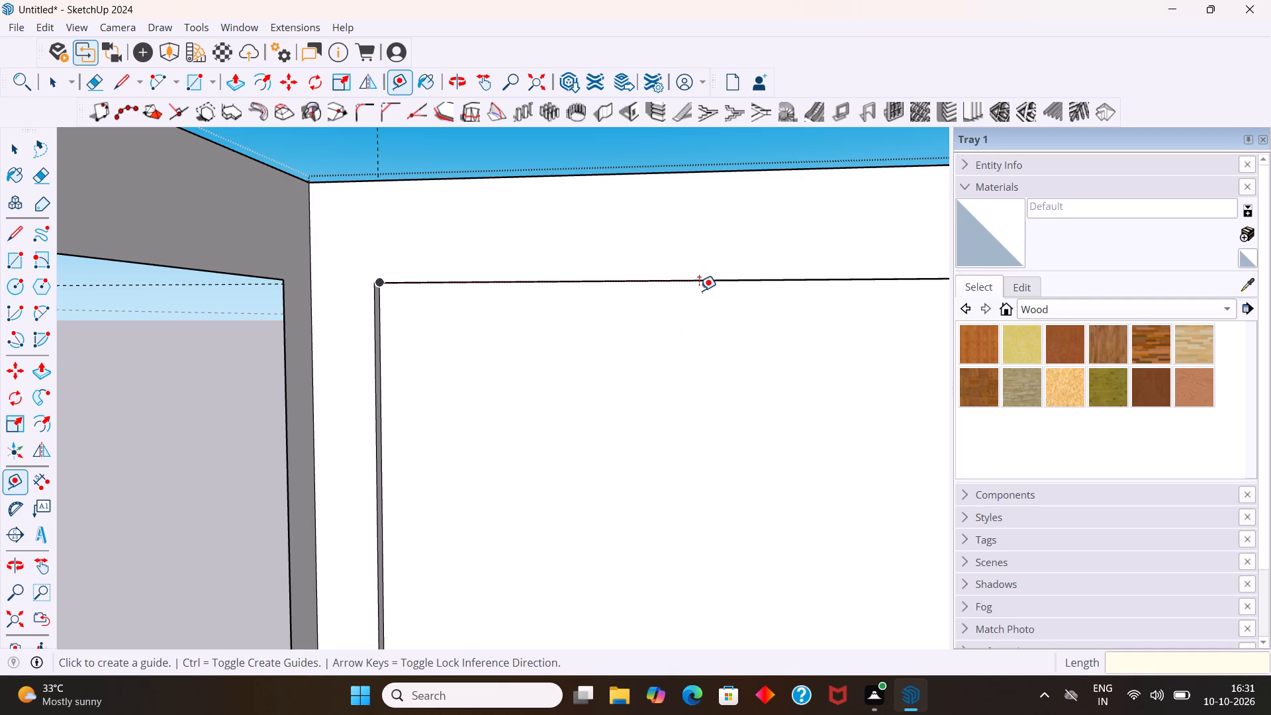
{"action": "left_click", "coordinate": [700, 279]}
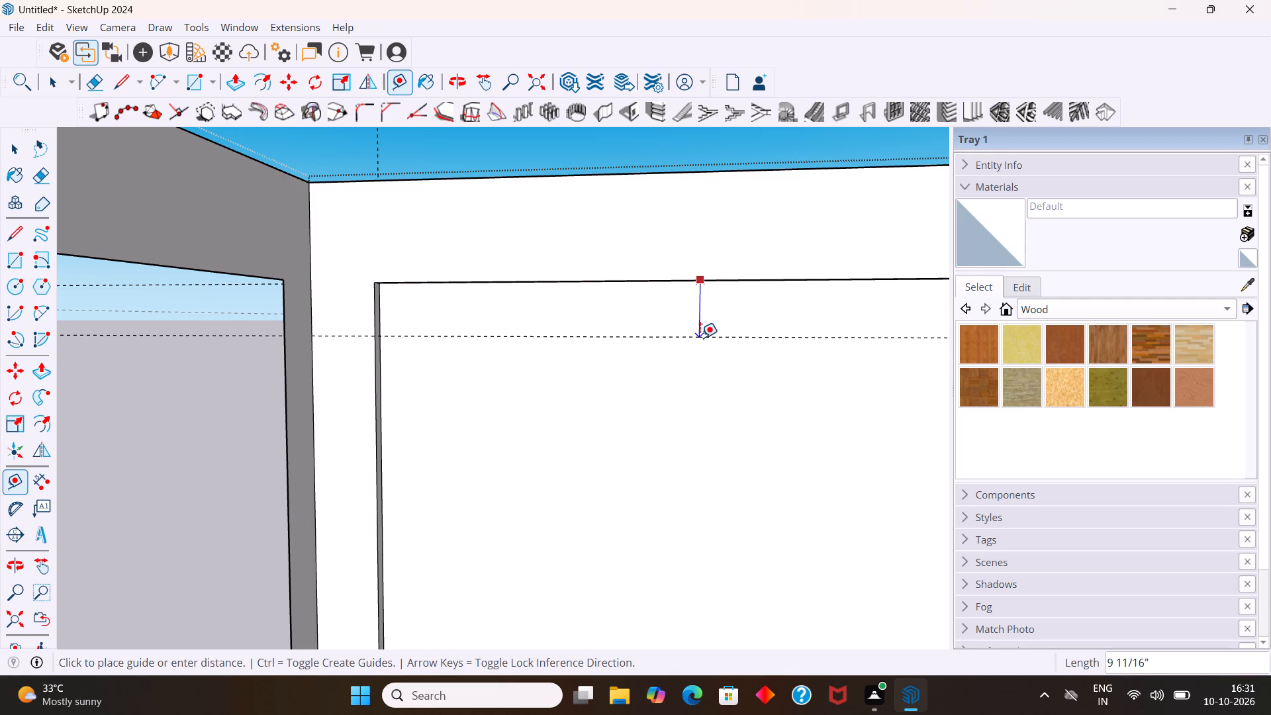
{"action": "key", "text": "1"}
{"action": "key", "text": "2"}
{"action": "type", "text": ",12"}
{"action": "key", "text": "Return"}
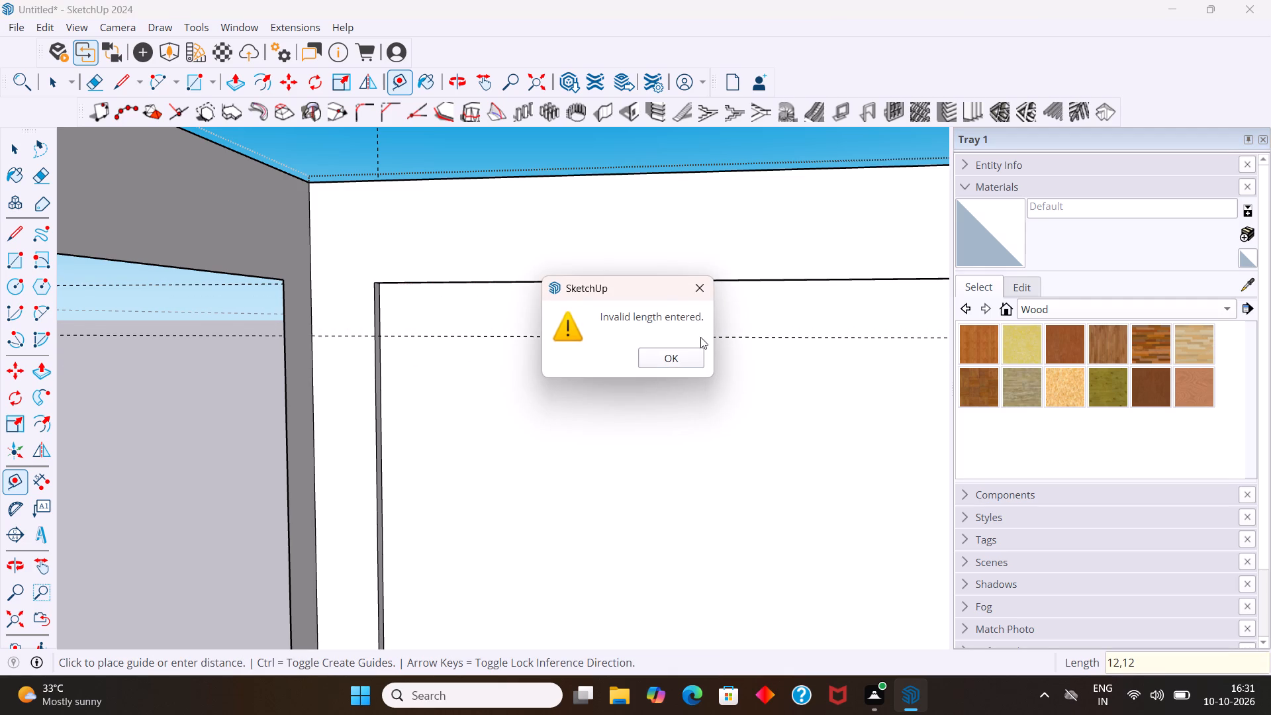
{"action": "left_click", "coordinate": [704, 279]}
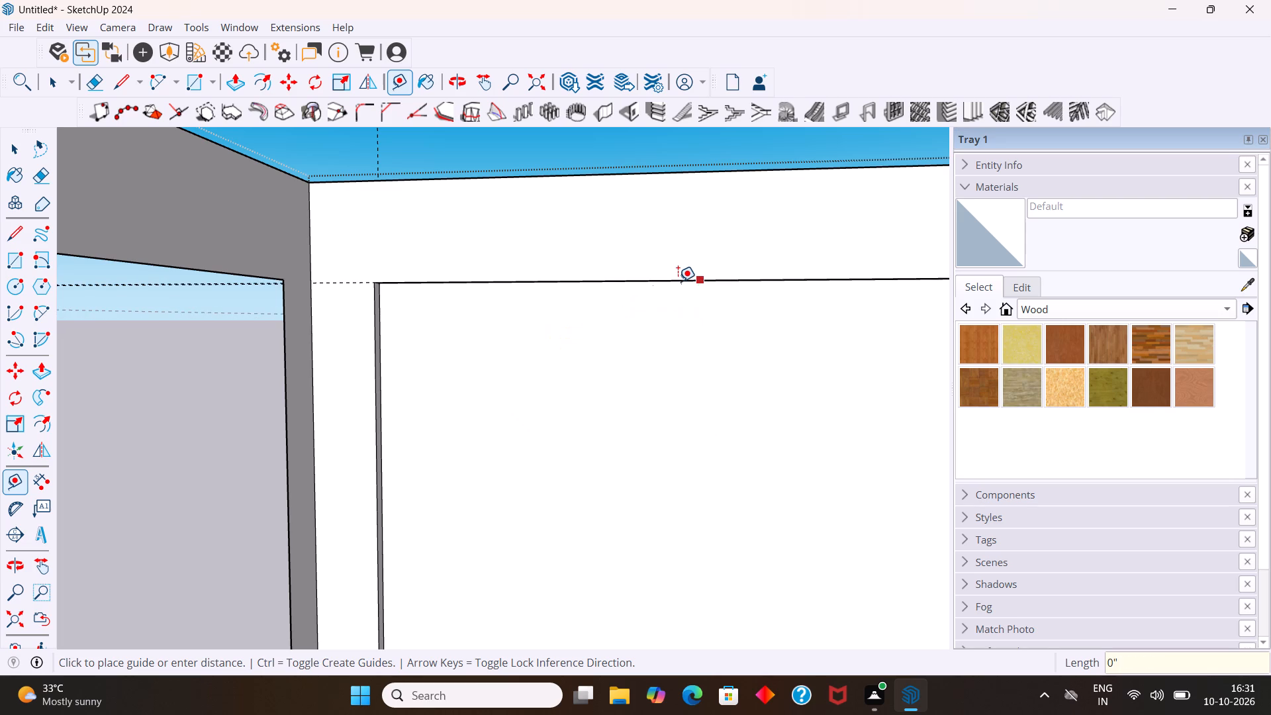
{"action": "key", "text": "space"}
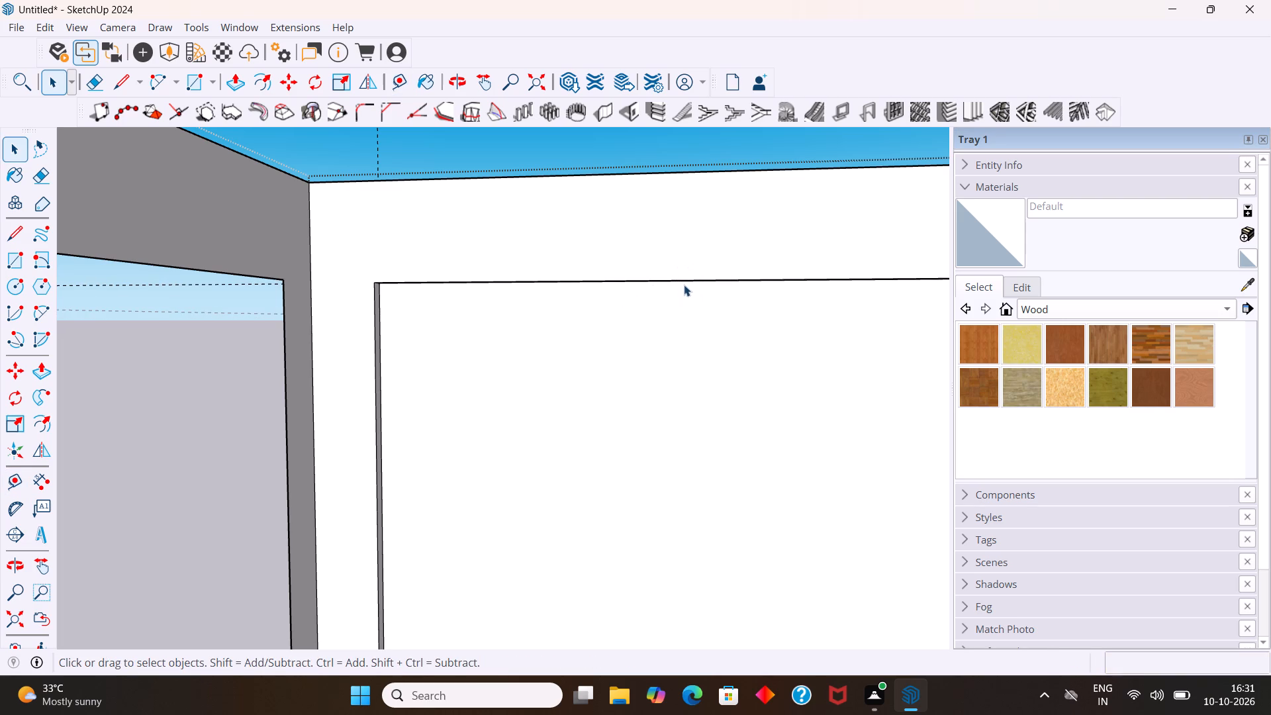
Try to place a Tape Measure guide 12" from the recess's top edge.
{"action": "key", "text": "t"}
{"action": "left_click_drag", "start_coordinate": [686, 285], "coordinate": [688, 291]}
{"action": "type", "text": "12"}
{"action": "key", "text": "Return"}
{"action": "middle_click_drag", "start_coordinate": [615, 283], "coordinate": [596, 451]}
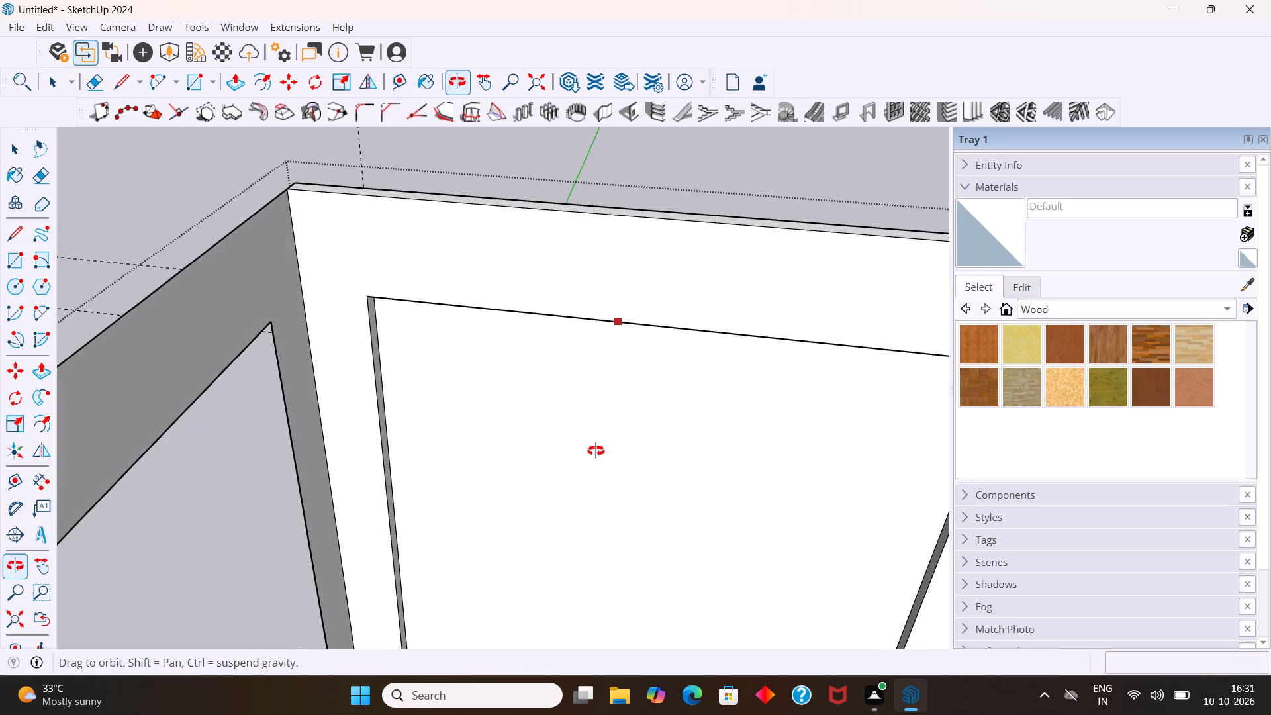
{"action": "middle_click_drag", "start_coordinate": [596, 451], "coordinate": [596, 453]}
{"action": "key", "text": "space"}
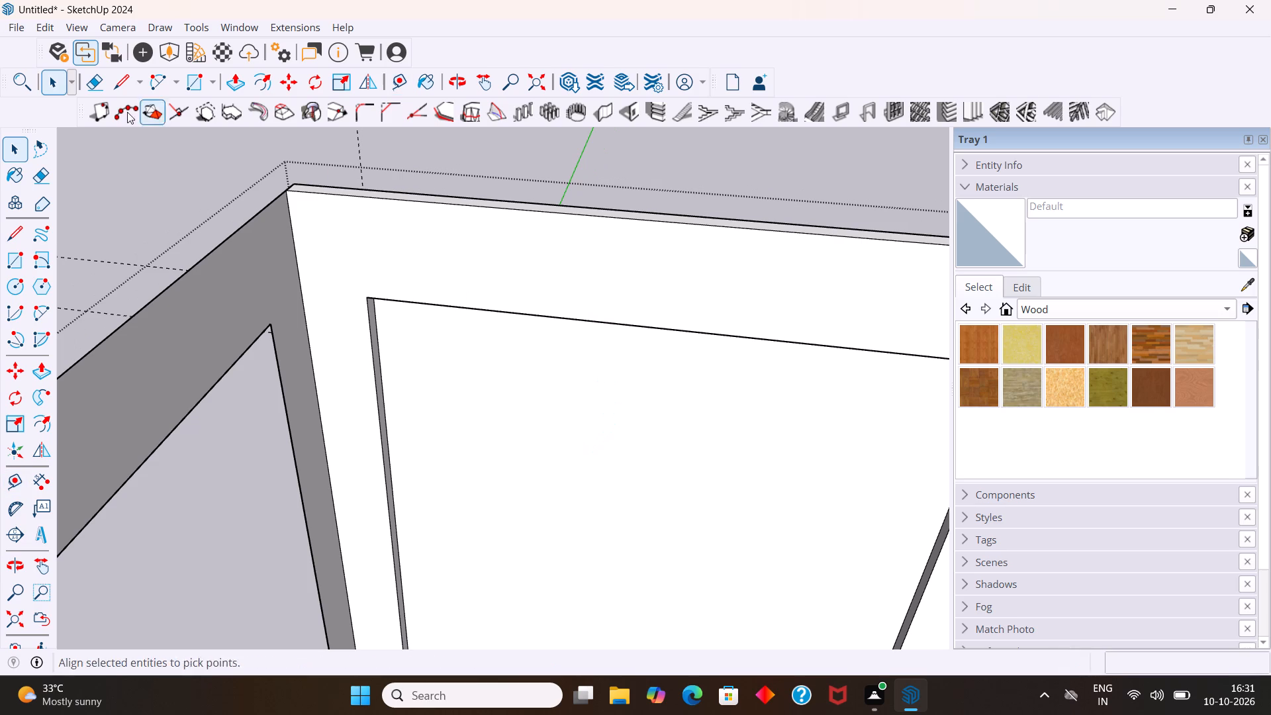
Delete all guides from the model.
{"action": "left_click", "coordinate": [49, 25]}
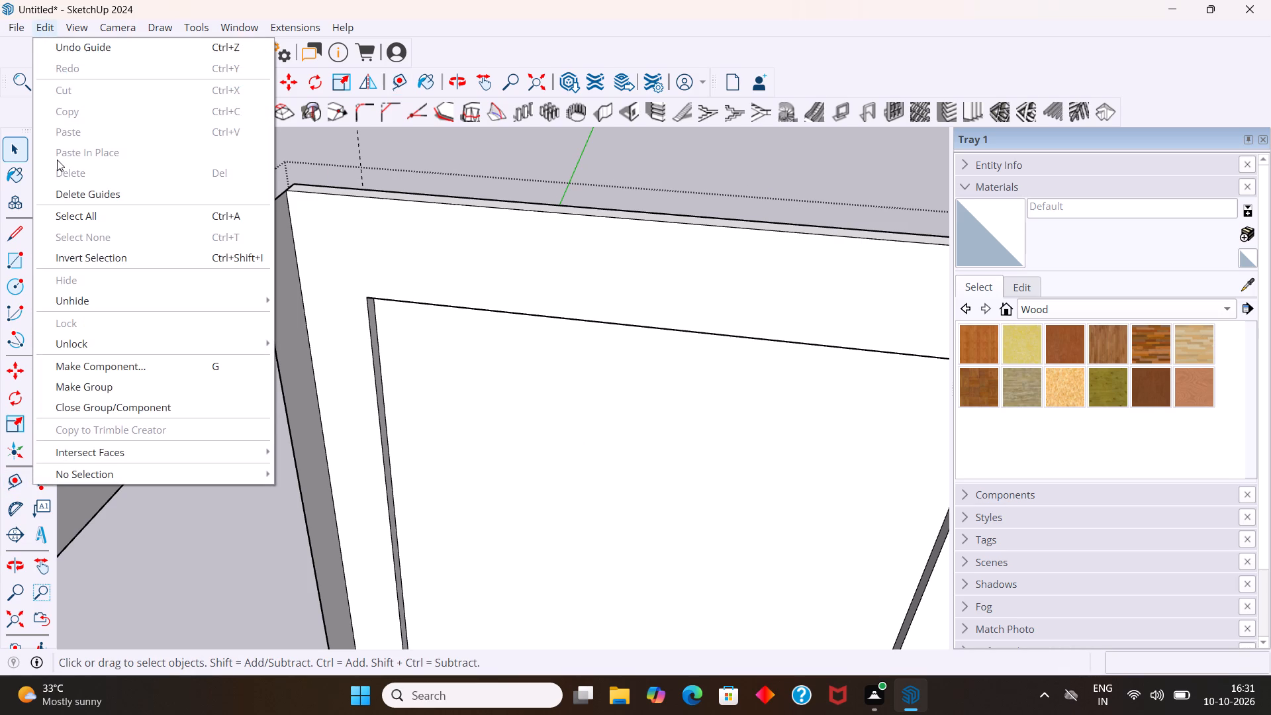
{"action": "left_click", "coordinate": [64, 191]}
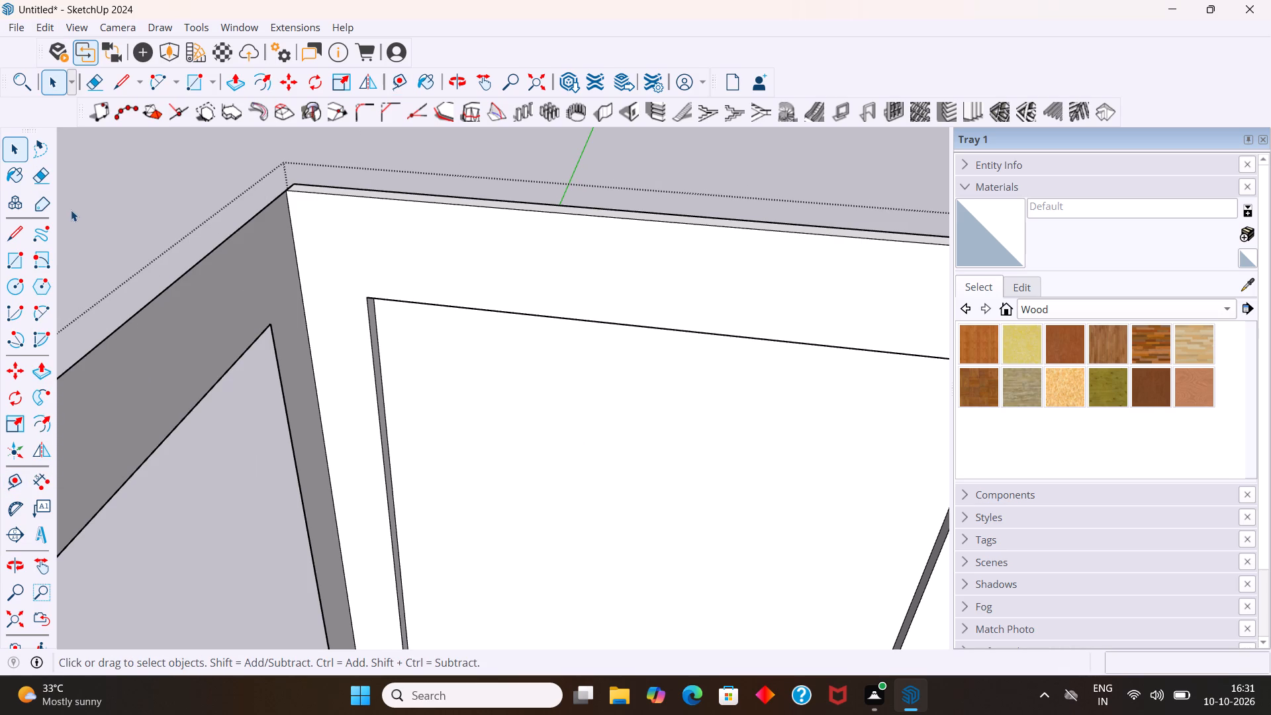
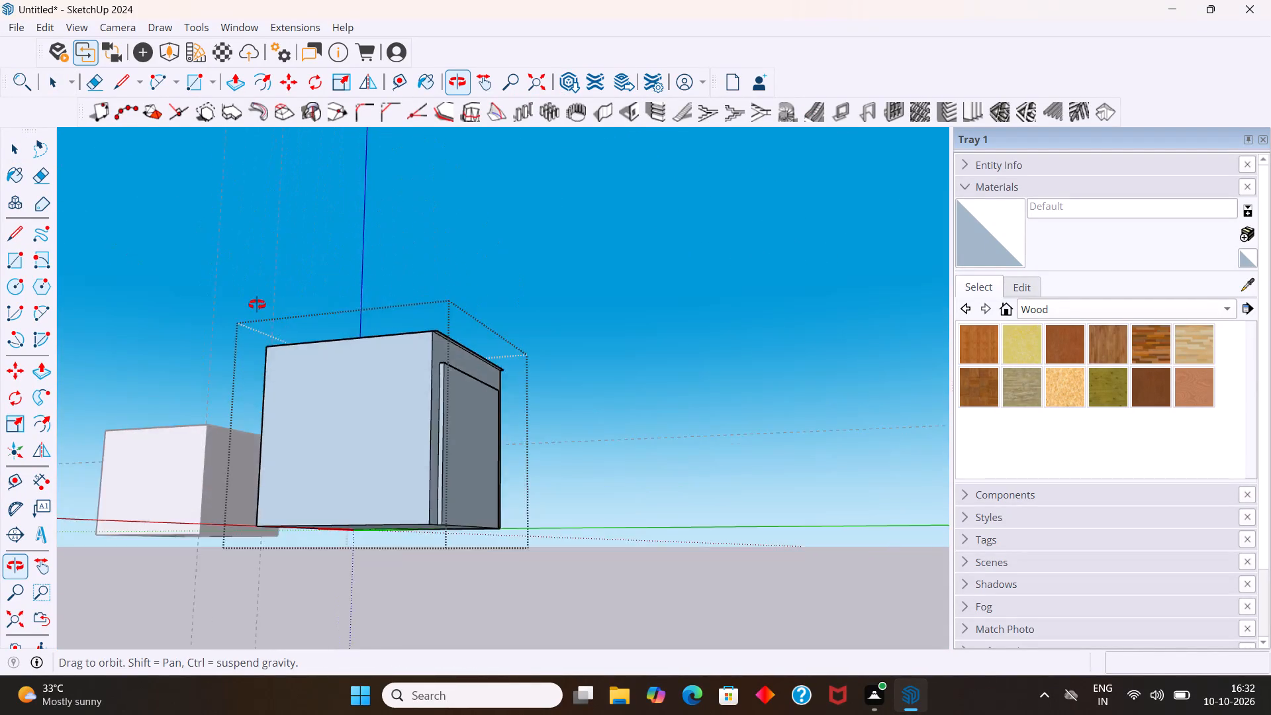
Examine the room model from outside and through its open front, including the recessed back wall.
{"action": "scroll", "coordinate": [567, 411], "scroll_direction": "up", "scroll_amount": 4}
{"action": "middle_click_drag", "start_coordinate": [569, 427], "coordinate": [310, 426]}
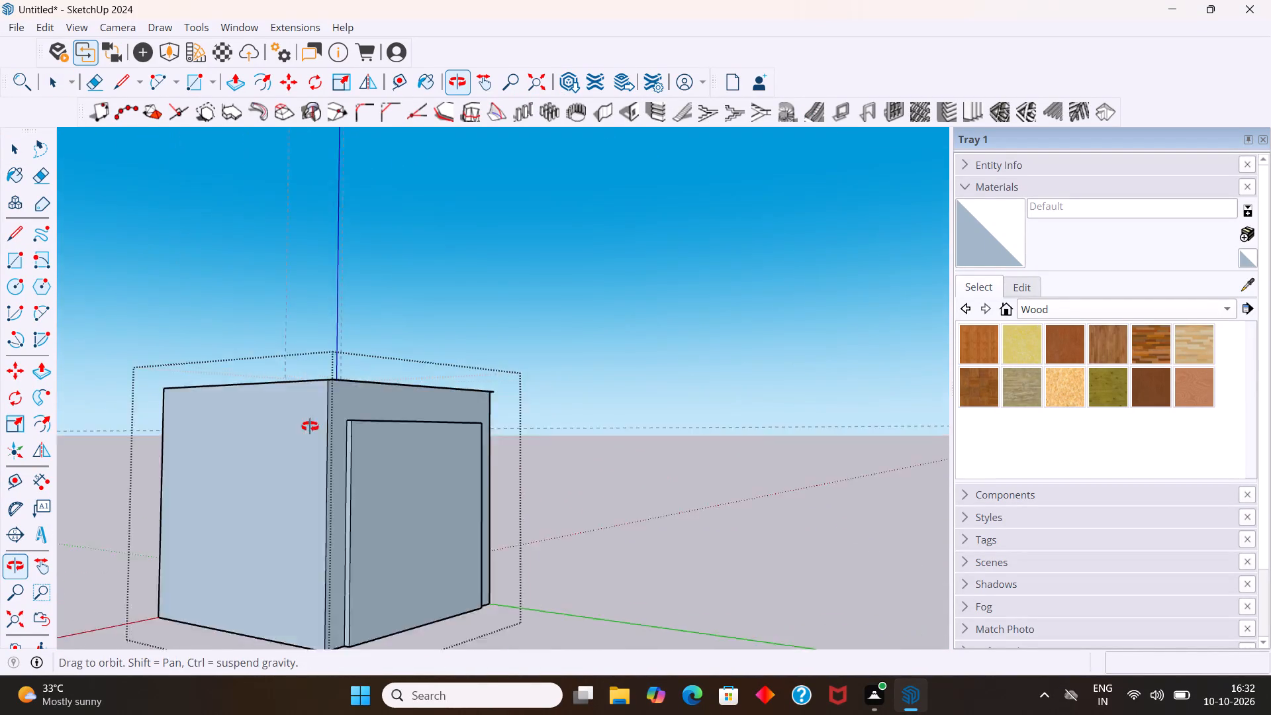
{"action": "middle_click_drag", "start_coordinate": [310, 426], "coordinate": [250, 420]}
{"action": "scroll", "coordinate": [297, 459], "scroll_direction": "up", "scroll_amount": 1}
{"action": "middle_click_drag", "start_coordinate": [299, 460], "coordinate": [676, 618]}
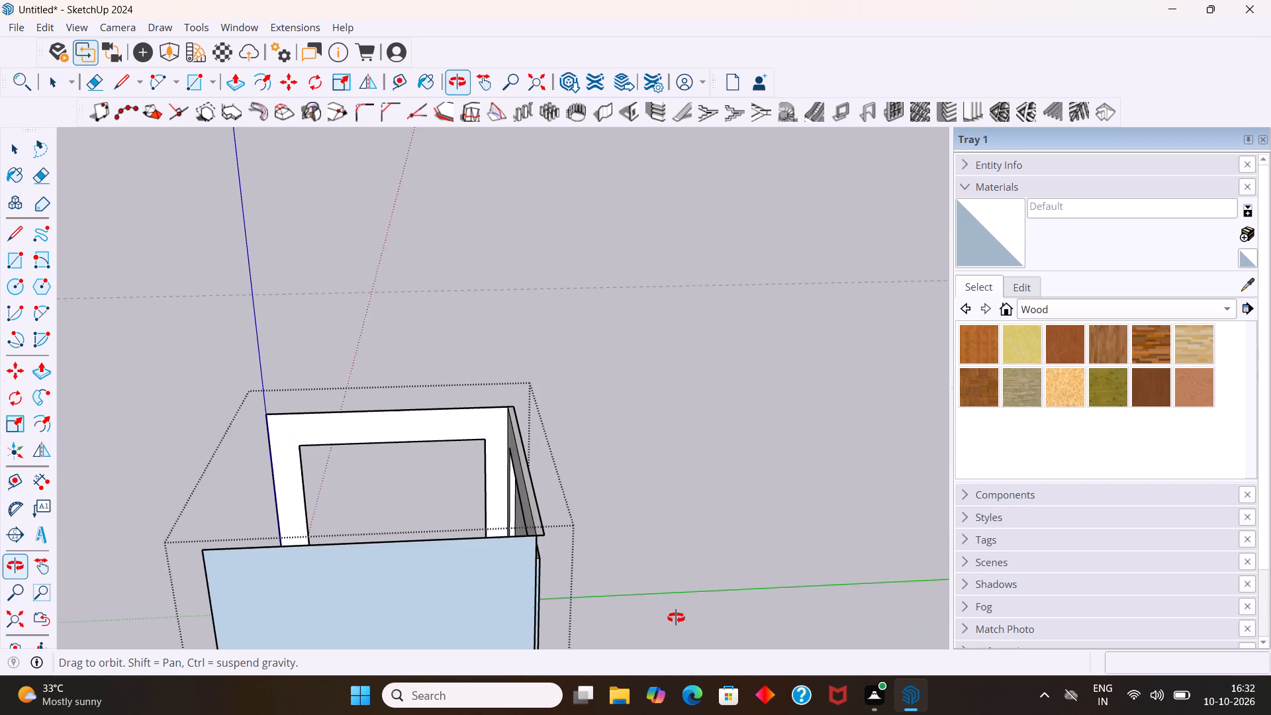
{"action": "middle_click_drag", "start_coordinate": [676, 618], "coordinate": [675, 614]}
{"action": "scroll", "coordinate": [662, 584], "scroll_direction": "down", "scroll_amount": 8}
{"action": "scroll", "coordinate": [532, 548], "scroll_direction": "down", "scroll_amount": 1}
{"action": "middle_click_drag", "start_coordinate": [535, 553], "coordinate": [800, 522]}
{"action": "scroll", "coordinate": [792, 504], "scroll_direction": "down", "scroll_amount": 4}
{"action": "middle_click_drag", "start_coordinate": [647, 580], "coordinate": [795, 522]}
{"action": "scroll", "coordinate": [735, 508], "scroll_direction": "up", "scroll_amount": 8}
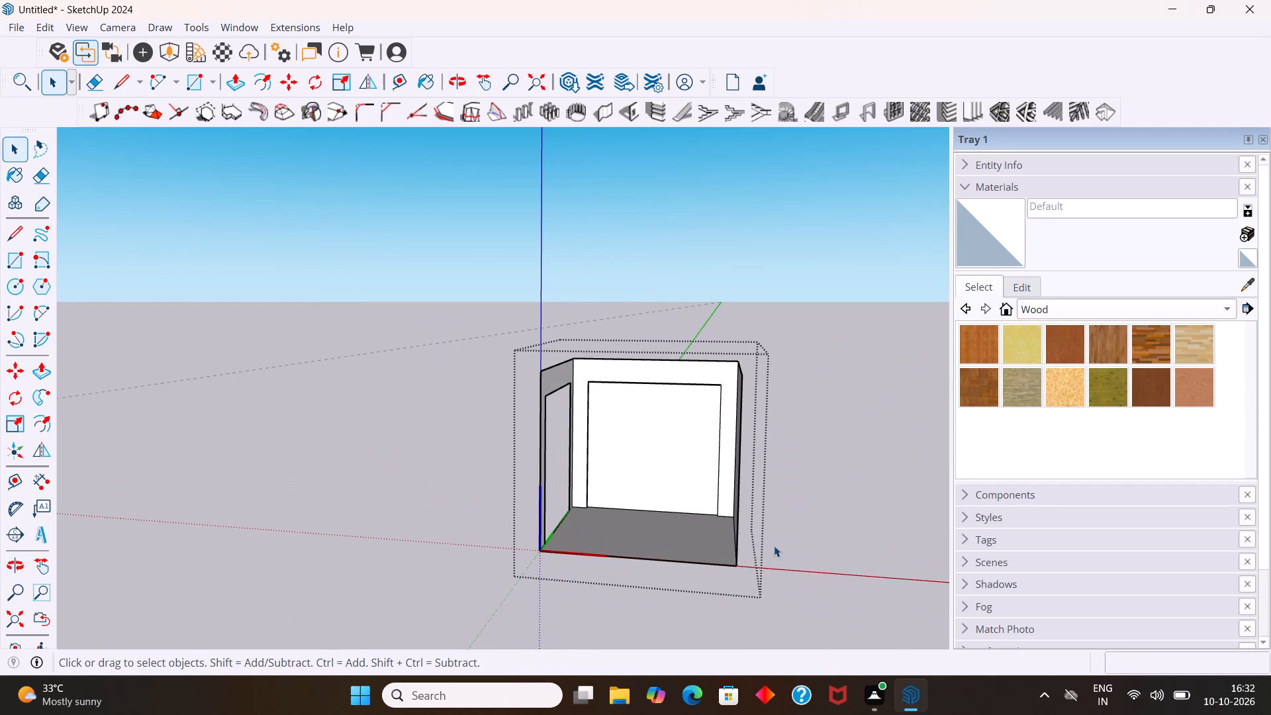
{"action": "middle_click_drag", "start_coordinate": [671, 533], "coordinate": [733, 504]}
{"action": "scroll", "coordinate": [743, 526], "scroll_direction": "up", "scroll_amount": 2}
{"action": "scroll", "coordinate": [666, 479], "scroll_direction": "up", "scroll_amount": 4}
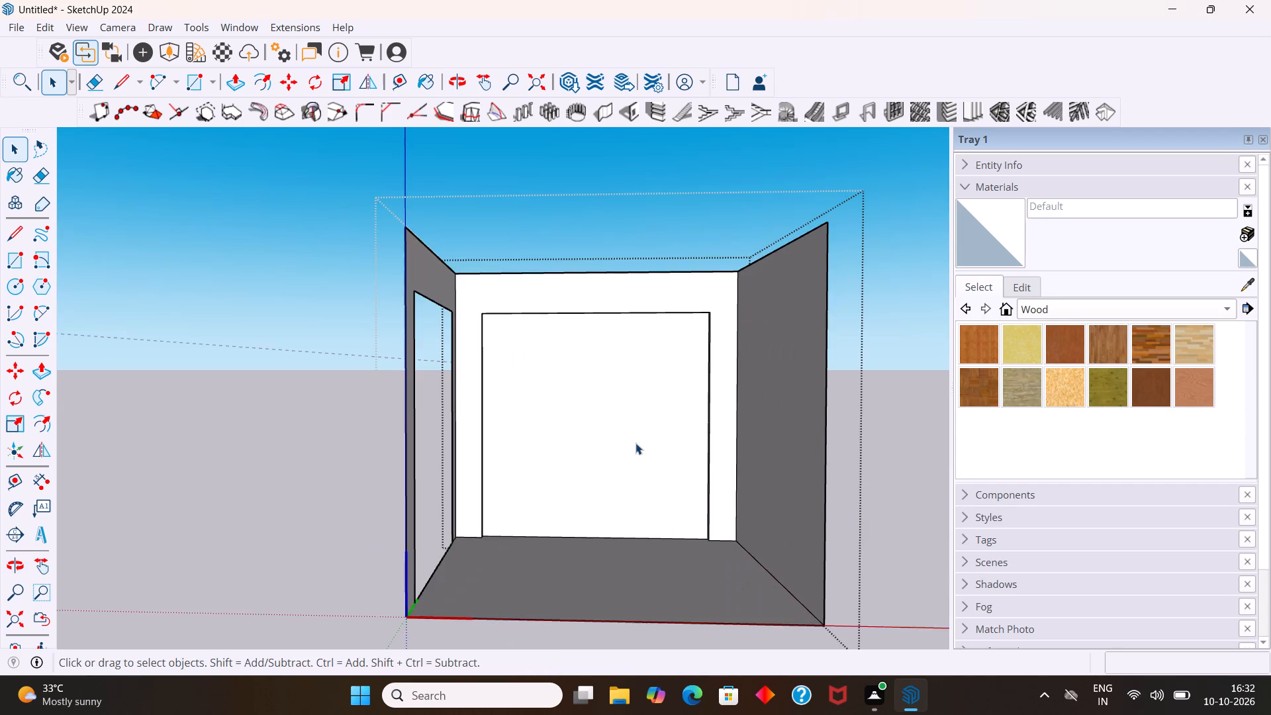
Examine the back wall's top edge and its recess from above.
{"action": "middle_click_drag", "start_coordinate": [635, 442], "coordinate": [647, 527]}
{"action": "scroll", "coordinate": [609, 481], "scroll_direction": "down", "scroll_amount": 5}
{"action": "middle_click_drag", "start_coordinate": [604, 436], "coordinate": [611, 586]}
{"action": "scroll", "coordinate": [605, 440], "scroll_direction": "down", "scroll_amount": 1}
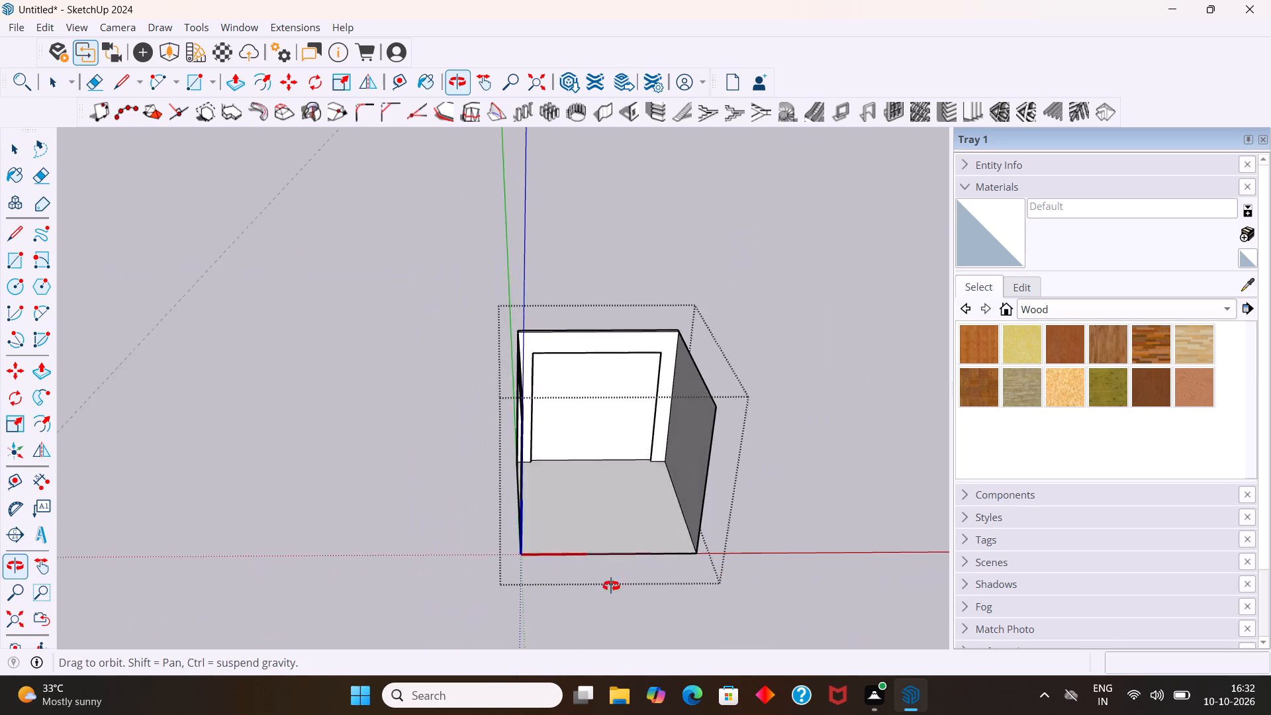
{"action": "middle_click_drag", "start_coordinate": [611, 586], "coordinate": [609, 602]}
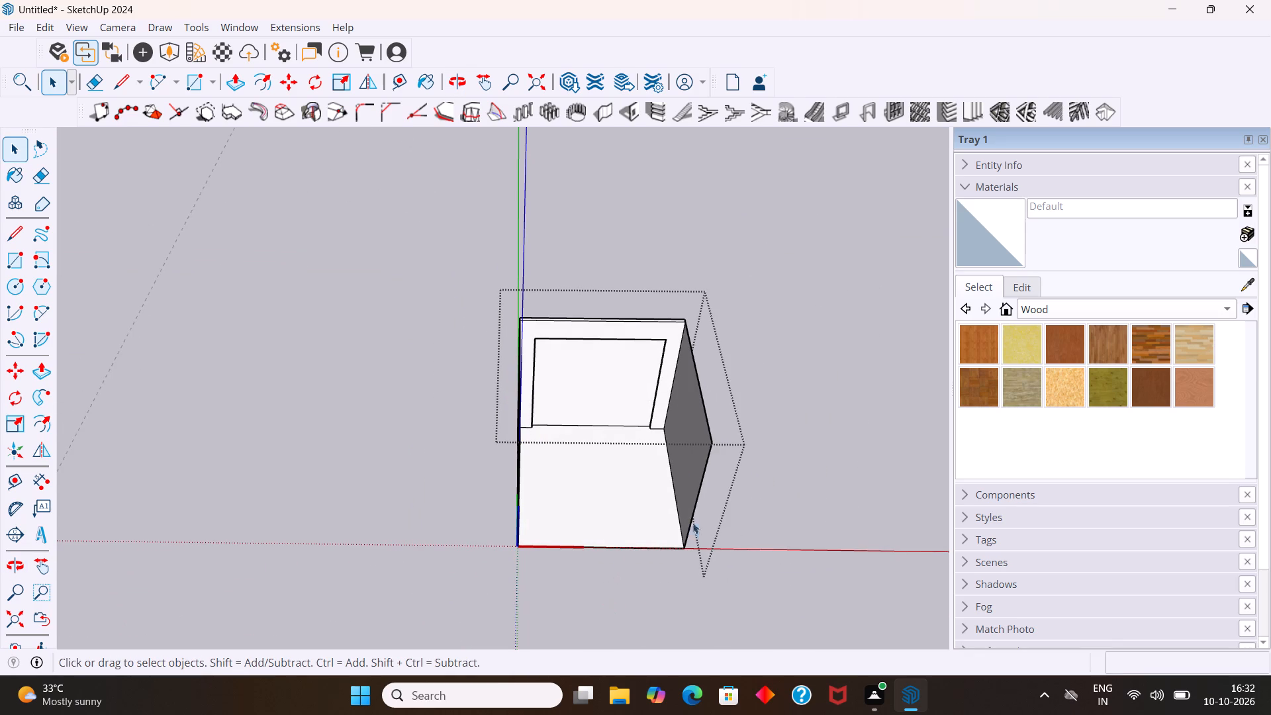
{"action": "scroll", "coordinate": [683, 481], "scroll_direction": "up", "scroll_amount": 3}
{"action": "scroll", "coordinate": [683, 230], "scroll_direction": "up", "scroll_amount": 6}
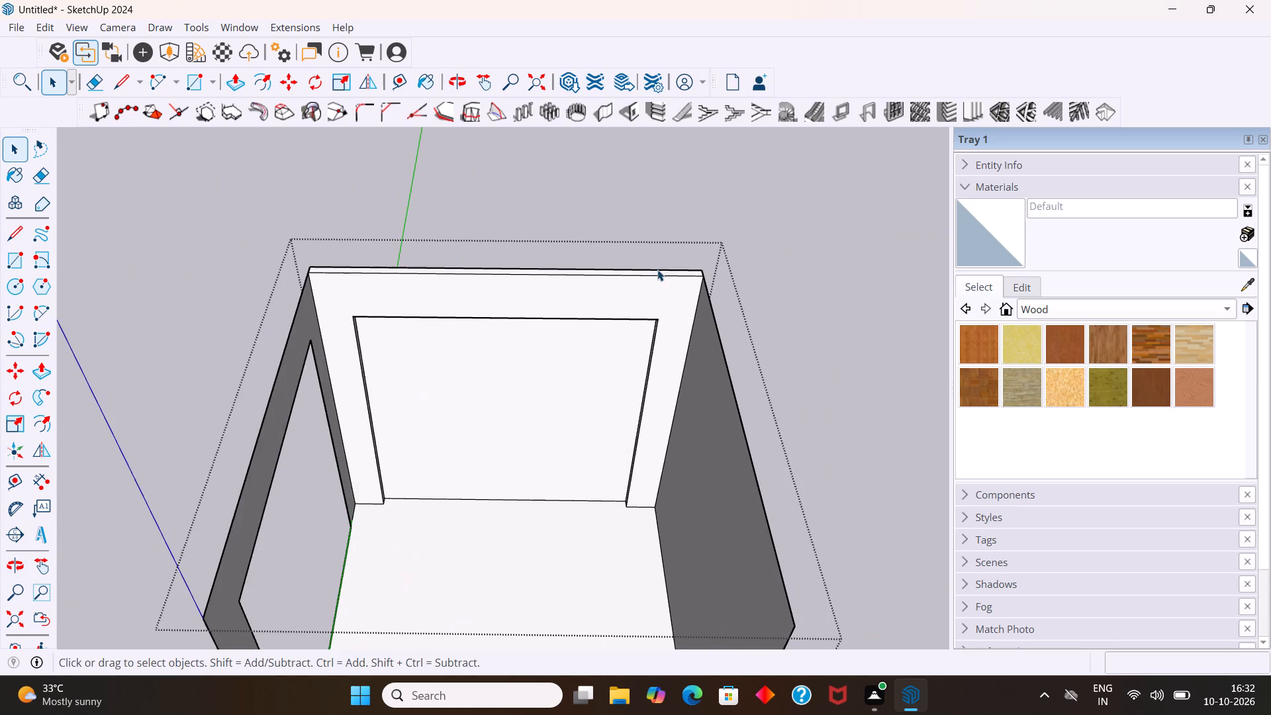
{"action": "scroll", "coordinate": [635, 256], "scroll_direction": "up", "scroll_amount": 4}
{"action": "middle_click_drag", "start_coordinate": [615, 254], "coordinate": [624, 280]}
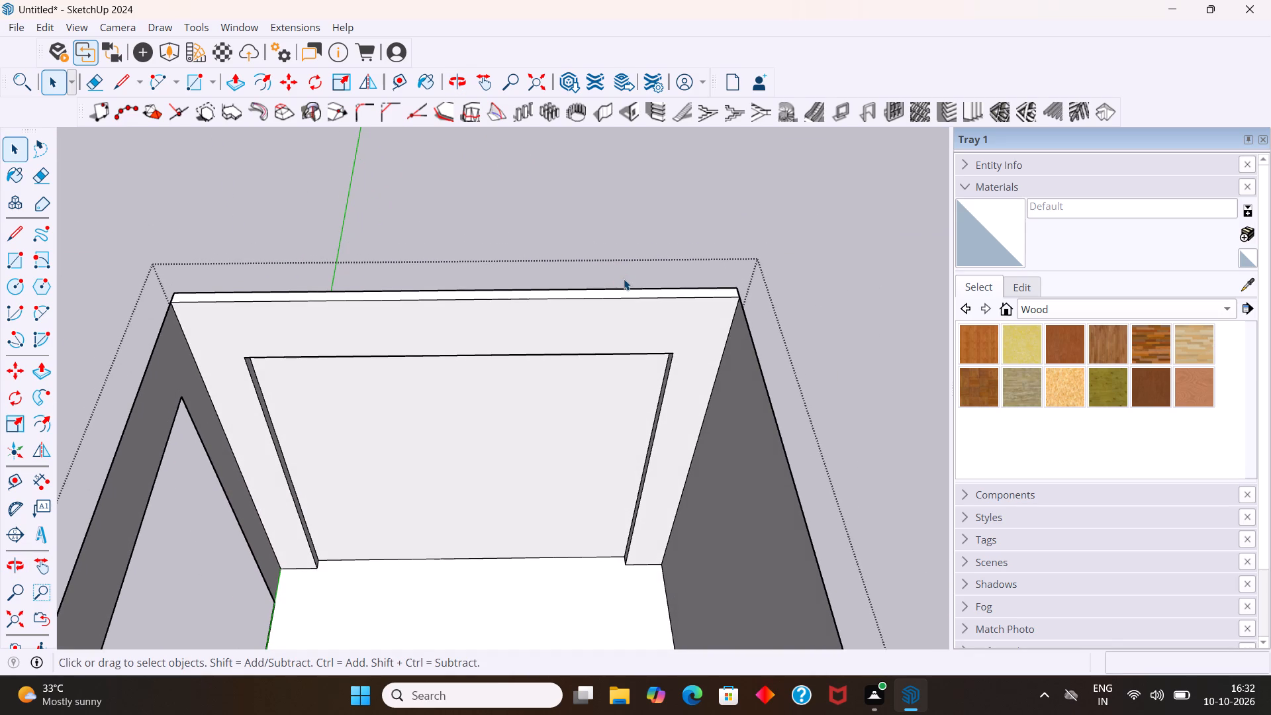
{"action": "scroll", "coordinate": [624, 270], "scroll_direction": "down", "scroll_amount": 3}
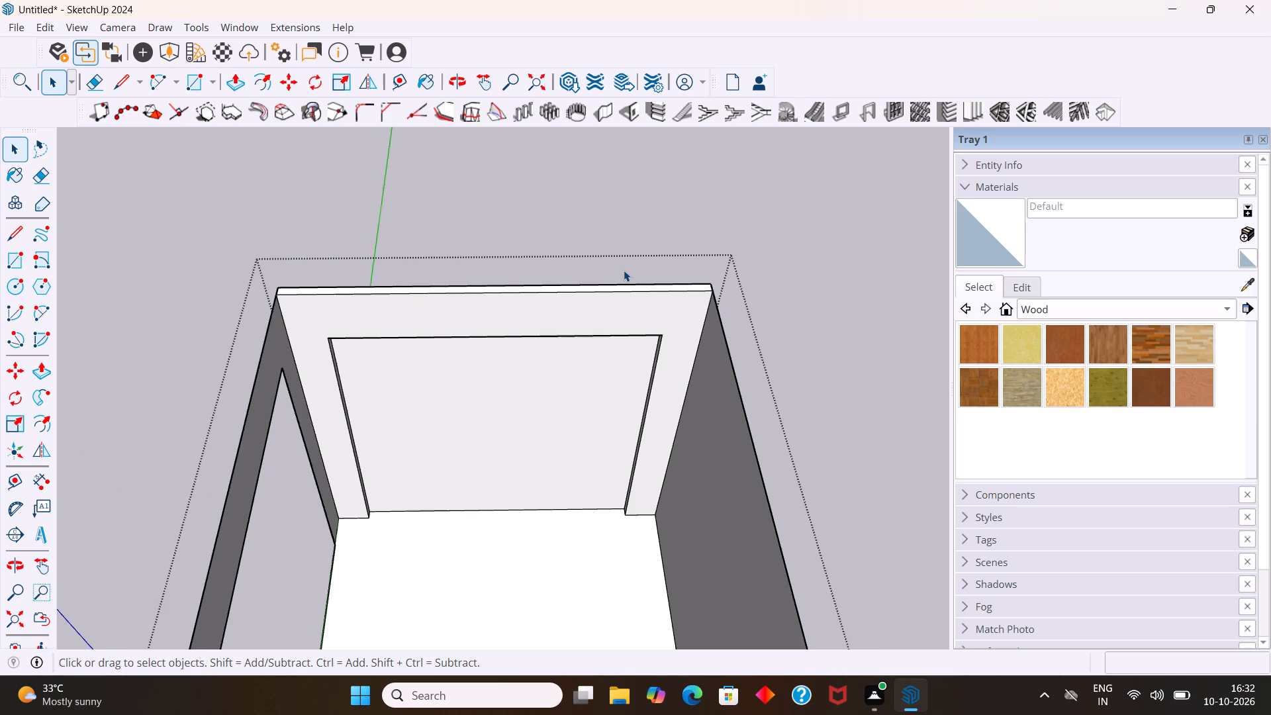
{"action": "scroll", "coordinate": [624, 266], "scroll_direction": "down", "scroll_amount": 15}
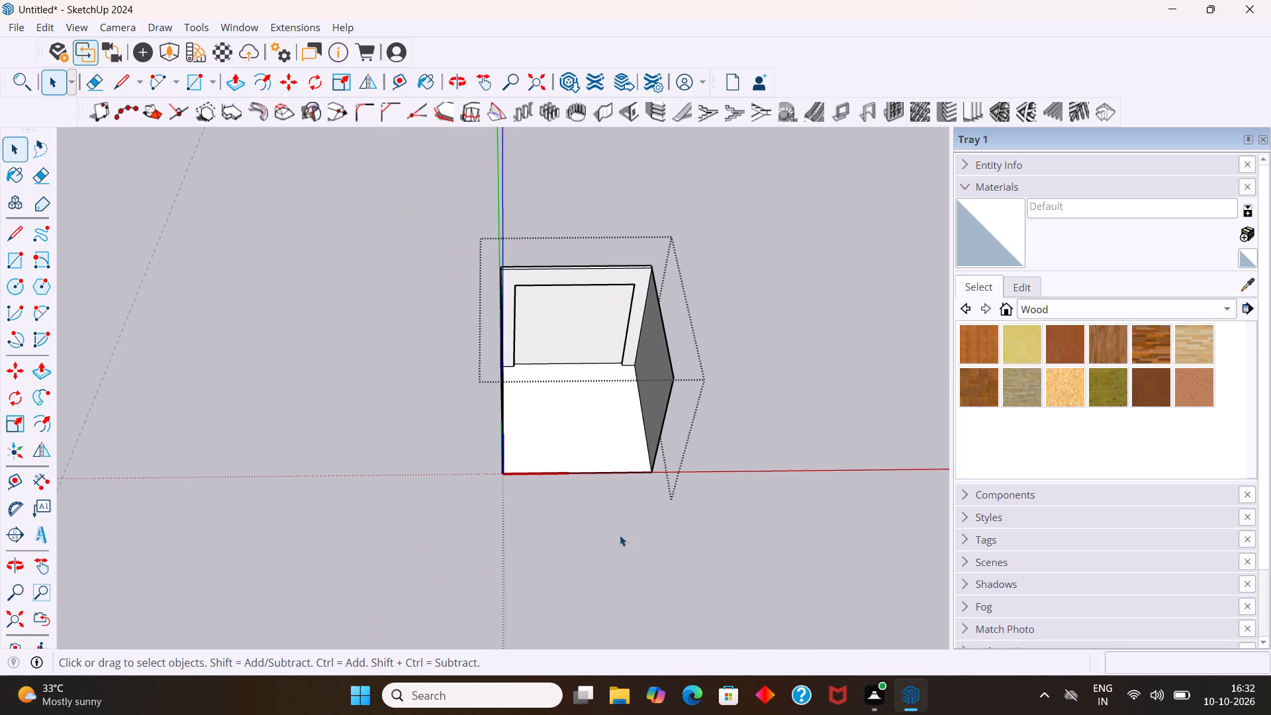
Examine the side walls and the upper edge and corners of the back wall's recess from several angles.
{"action": "middle_click_drag", "start_coordinate": [620, 535], "coordinate": [266, 246]}
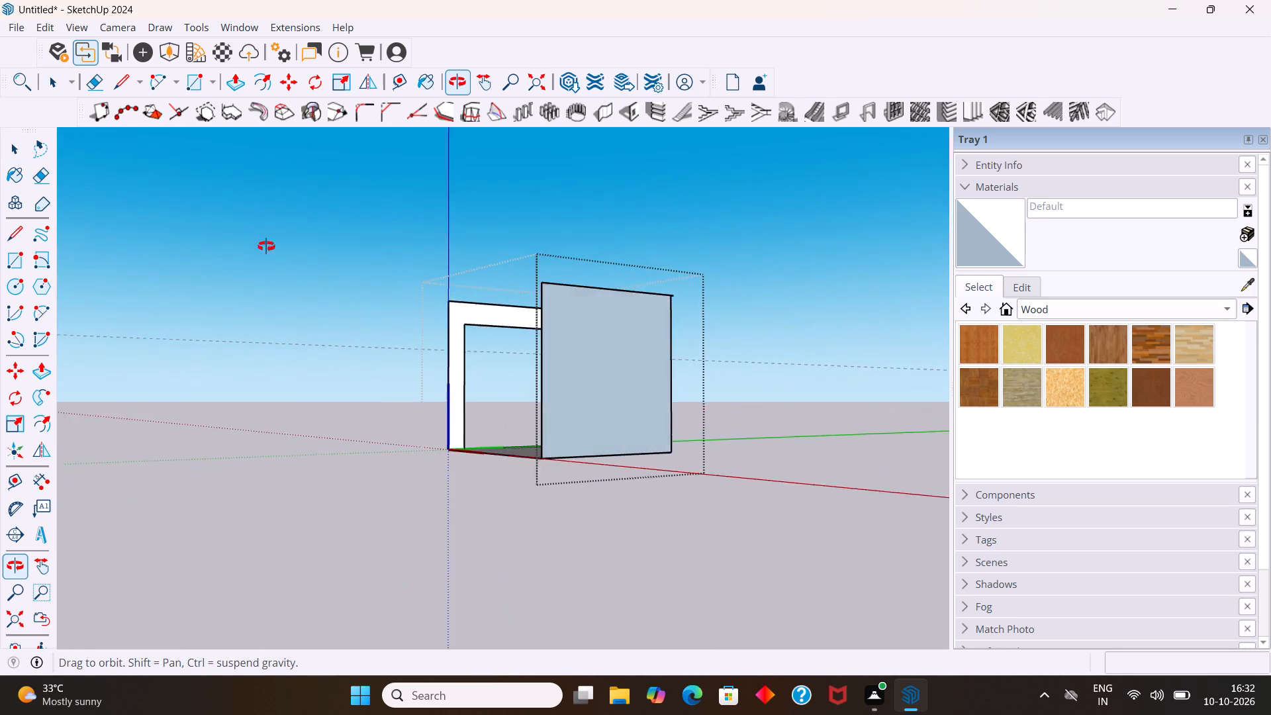
{"action": "middle_click_drag", "start_coordinate": [266, 246], "coordinate": [840, 344]}
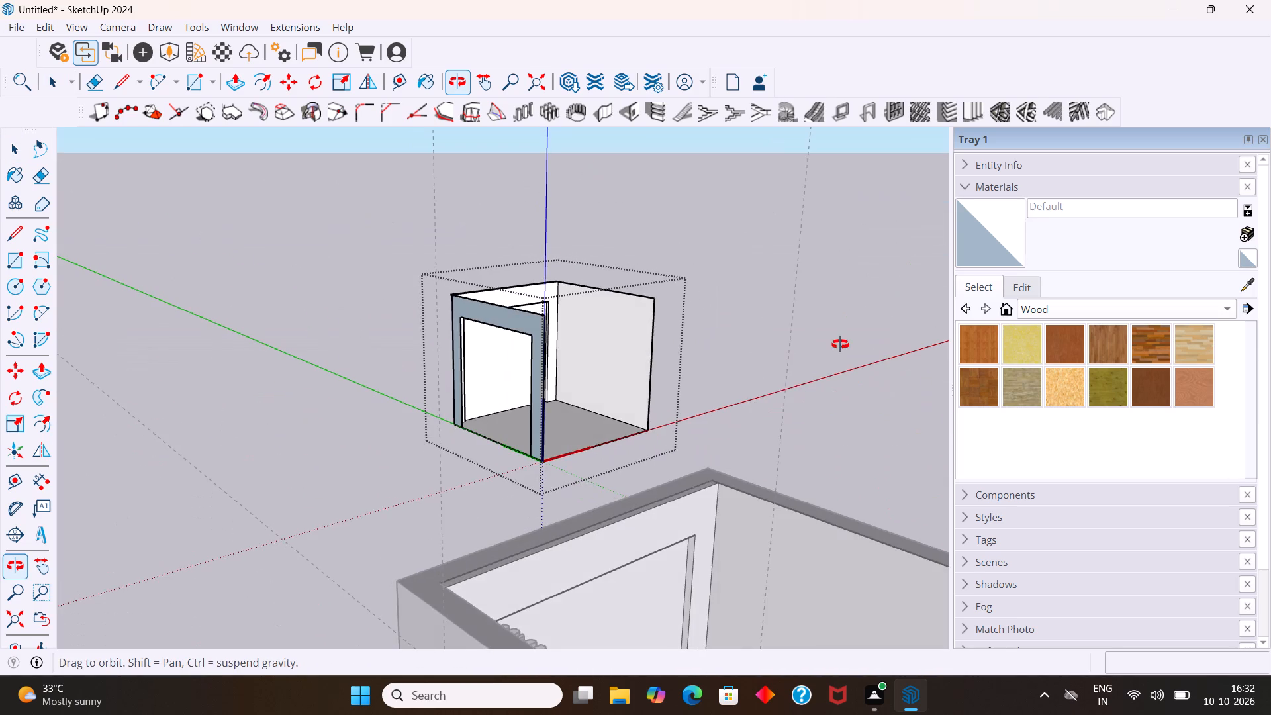
{"action": "middle_click_drag", "start_coordinate": [840, 344], "coordinate": [518, 316]}
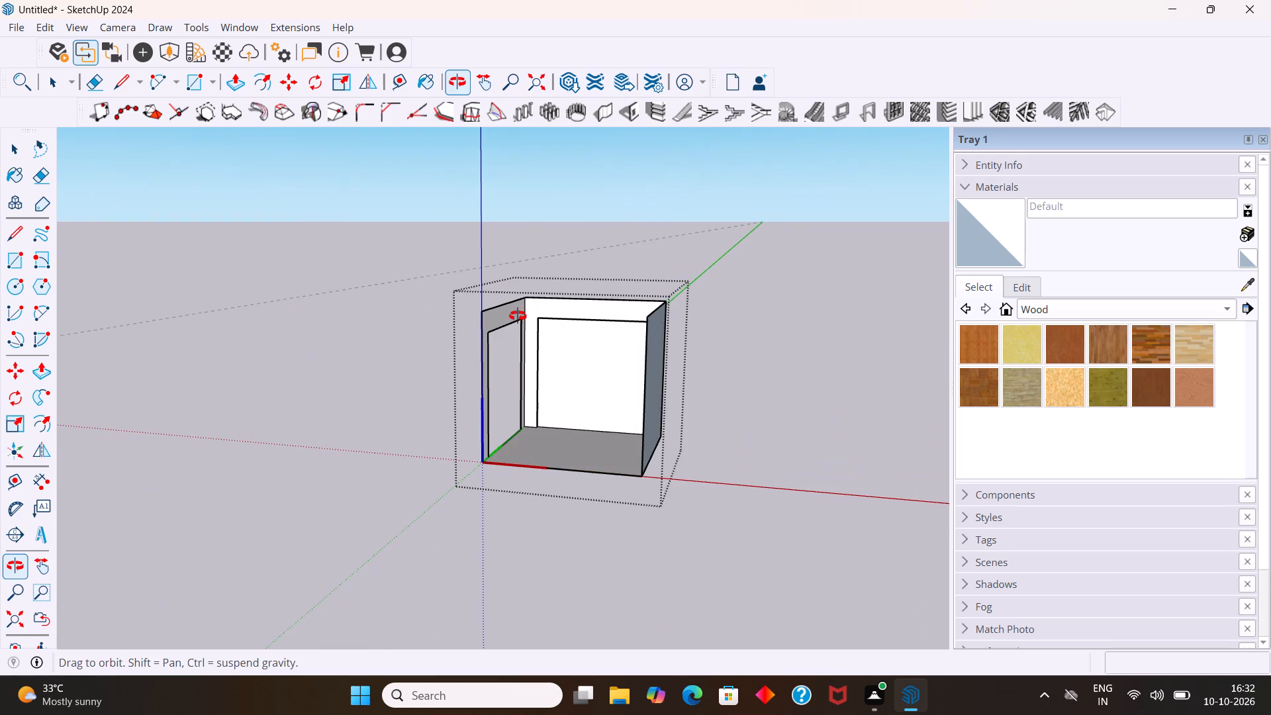
{"action": "middle_click_drag", "start_coordinate": [518, 316], "coordinate": [521, 312]}
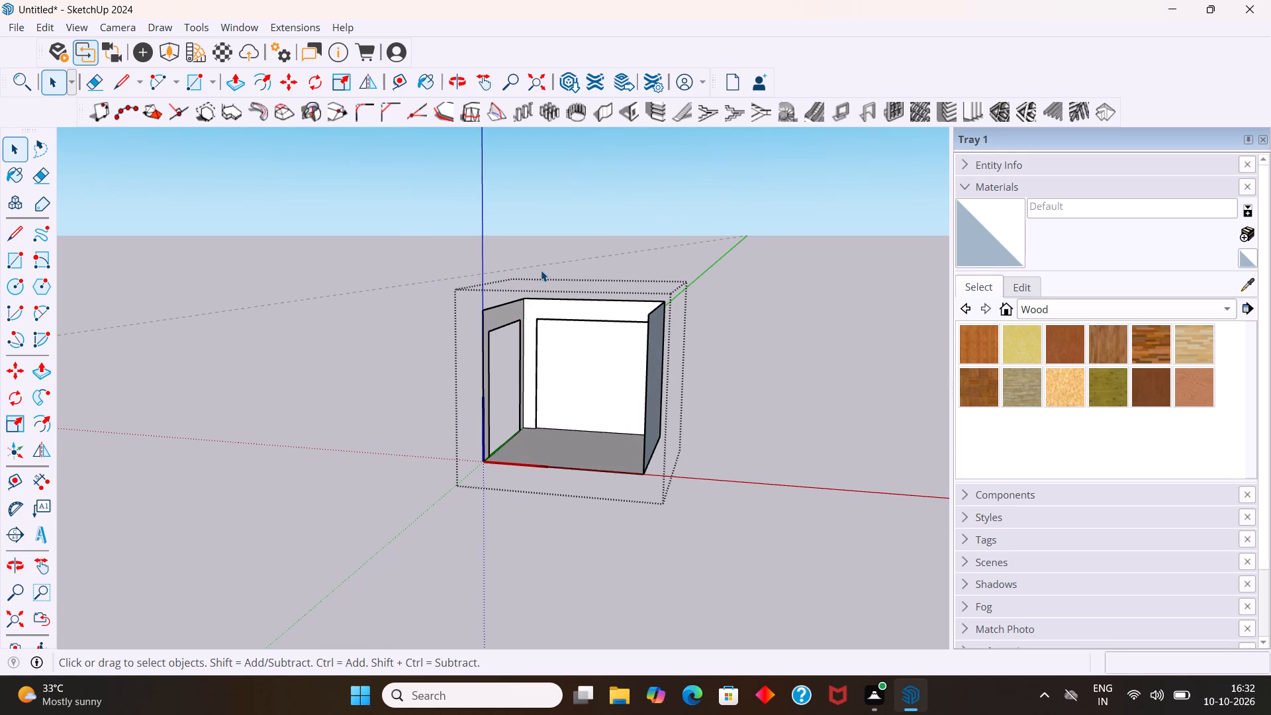
{"action": "middle_click_drag", "start_coordinate": [572, 364], "coordinate": [663, 359]}
{"action": "scroll", "coordinate": [635, 300], "scroll_direction": "up", "scroll_amount": 4}
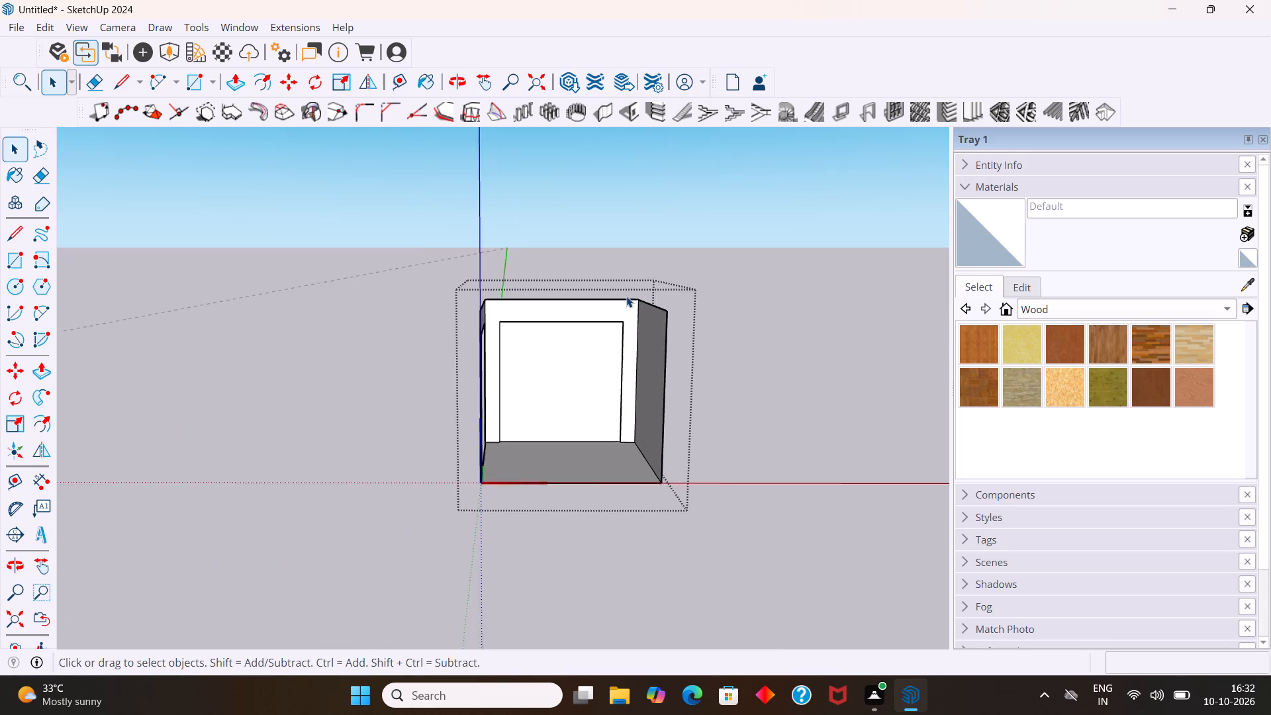
{"action": "scroll", "coordinate": [577, 369], "scroll_direction": "up", "scroll_amount": 5}
{"action": "middle_click_drag", "start_coordinate": [570, 275], "coordinate": [393, 136]}
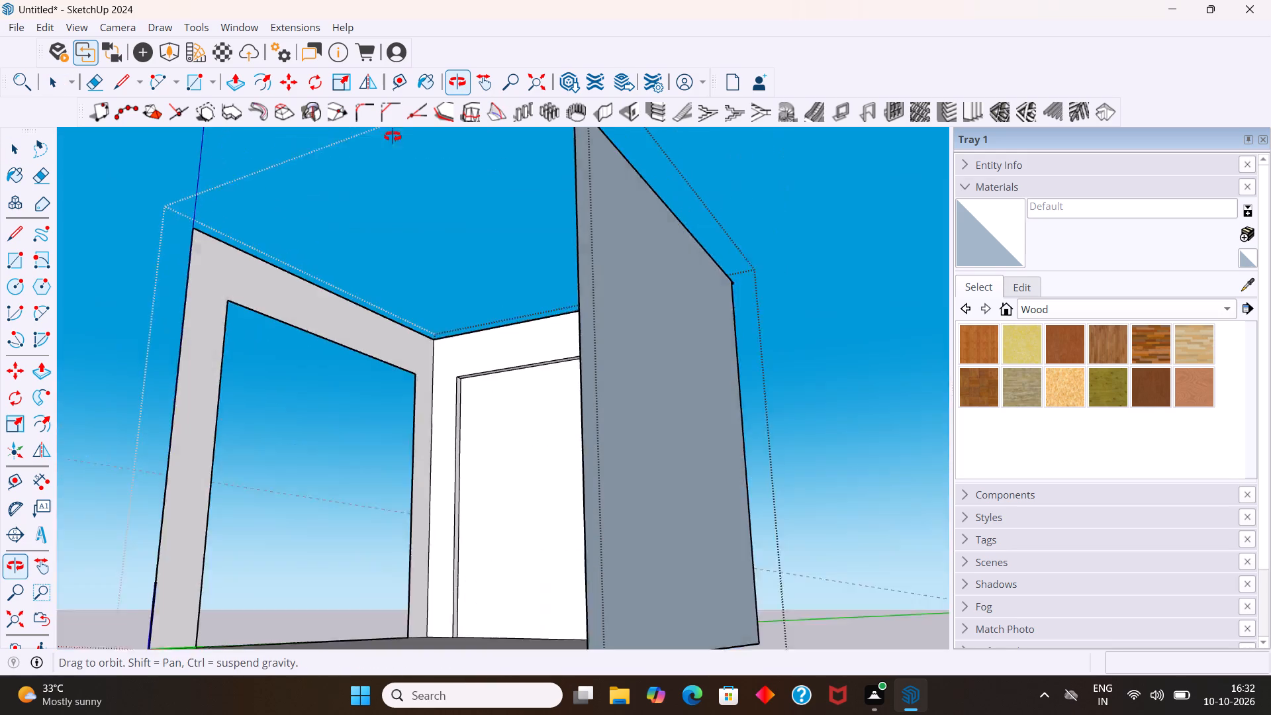
{"action": "middle_click_drag", "start_coordinate": [393, 136], "coordinate": [538, 197]}
{"action": "middle_click_drag", "start_coordinate": [639, 310], "coordinate": [684, 254]}
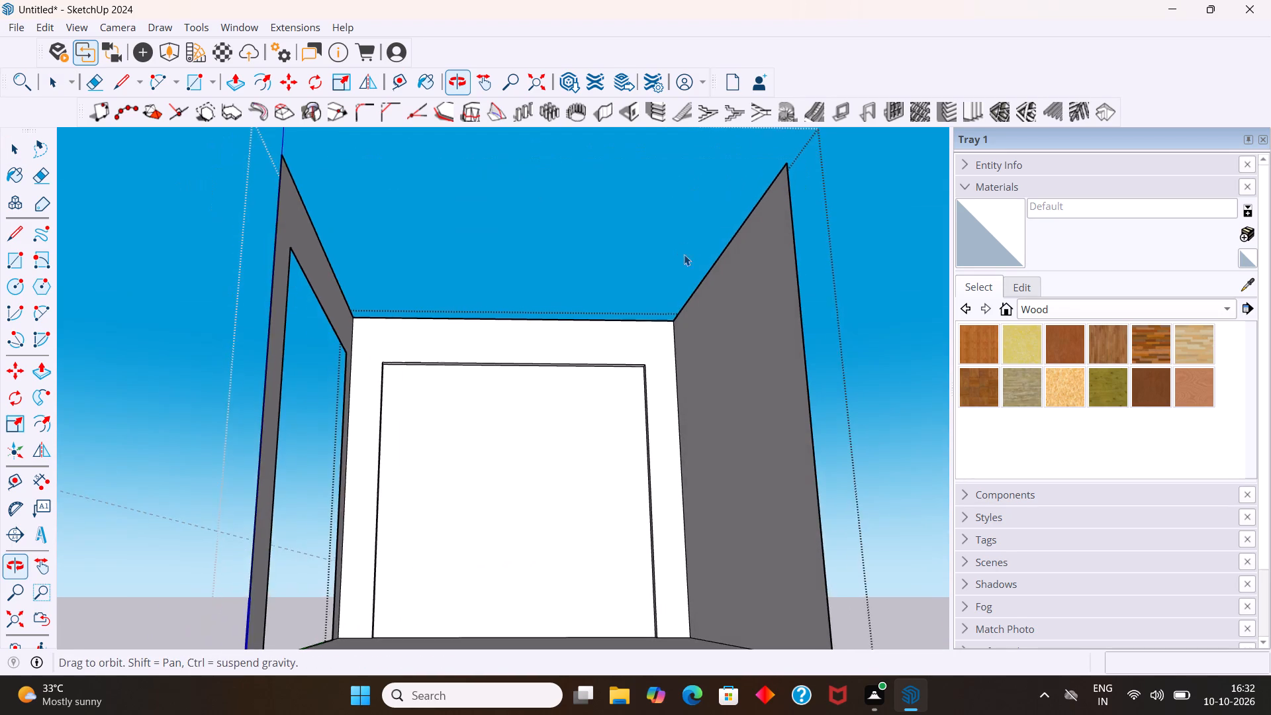
{"action": "middle_click_drag", "start_coordinate": [684, 254], "coordinate": [685, 253]}
{"action": "scroll", "coordinate": [646, 364], "scroll_direction": "up", "scroll_amount": 4}
{"action": "middle_click_drag", "start_coordinate": [555, 321], "coordinate": [510, 297]}
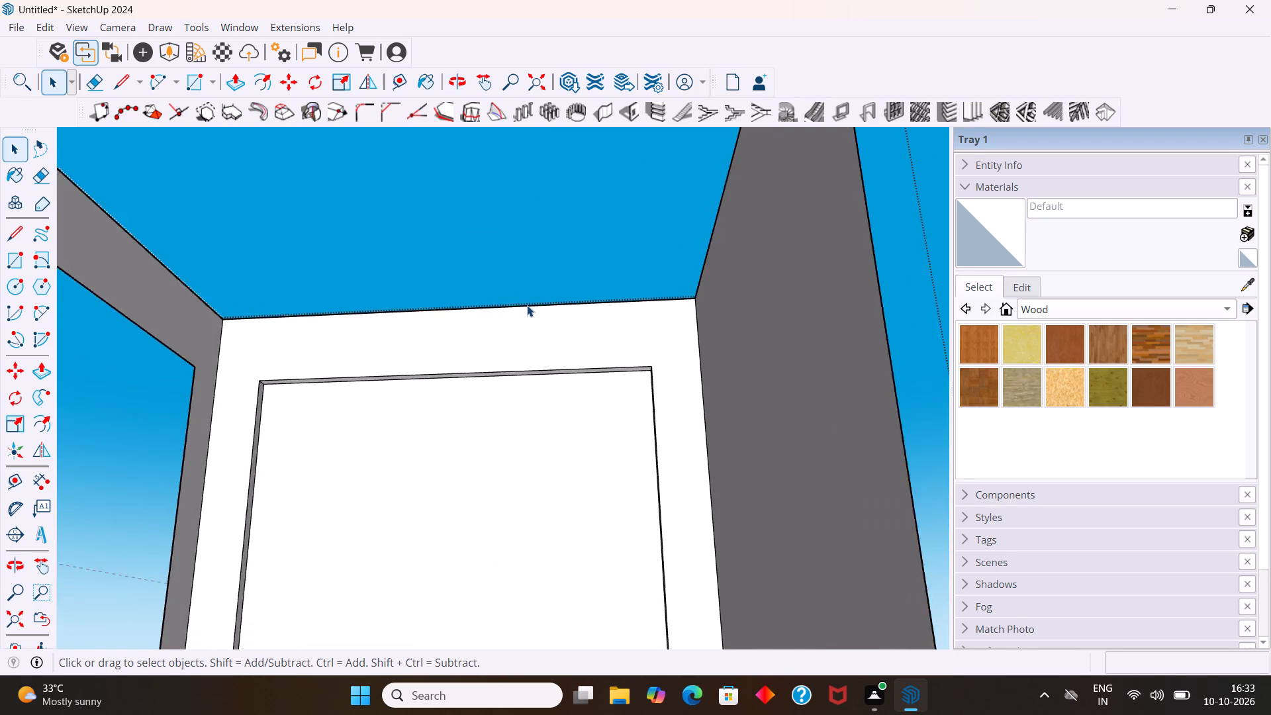
{"action": "scroll", "coordinate": [527, 305], "scroll_direction": "up", "scroll_amount": 4}
{"action": "middle_click_drag", "start_coordinate": [522, 361], "coordinate": [571, 356]}
{"action": "middle_click", "coordinate": [569, 355]}
{"action": "scroll", "coordinate": [545, 328], "scroll_direction": "down", "scroll_amount": 1}
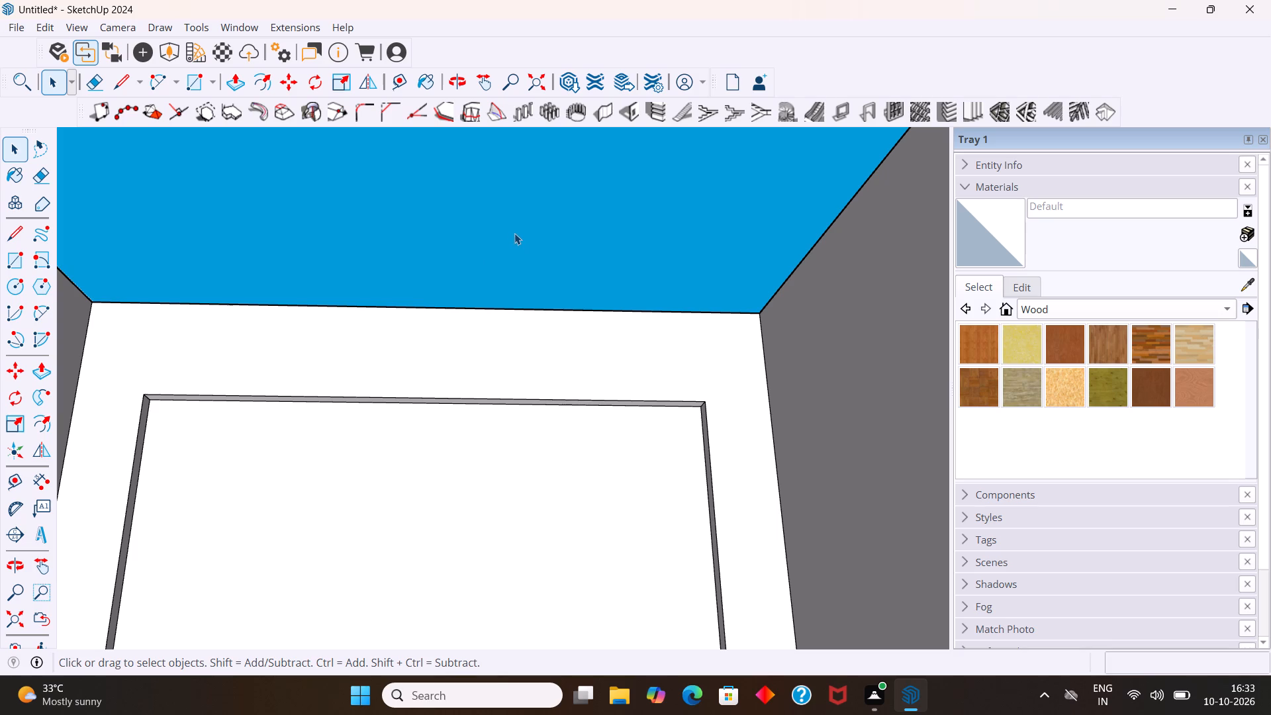
{"action": "scroll", "coordinate": [595, 318], "scroll_direction": "down", "scroll_amount": 5}
{"action": "middle_click_drag", "start_coordinate": [577, 323], "coordinate": [497, 386]}
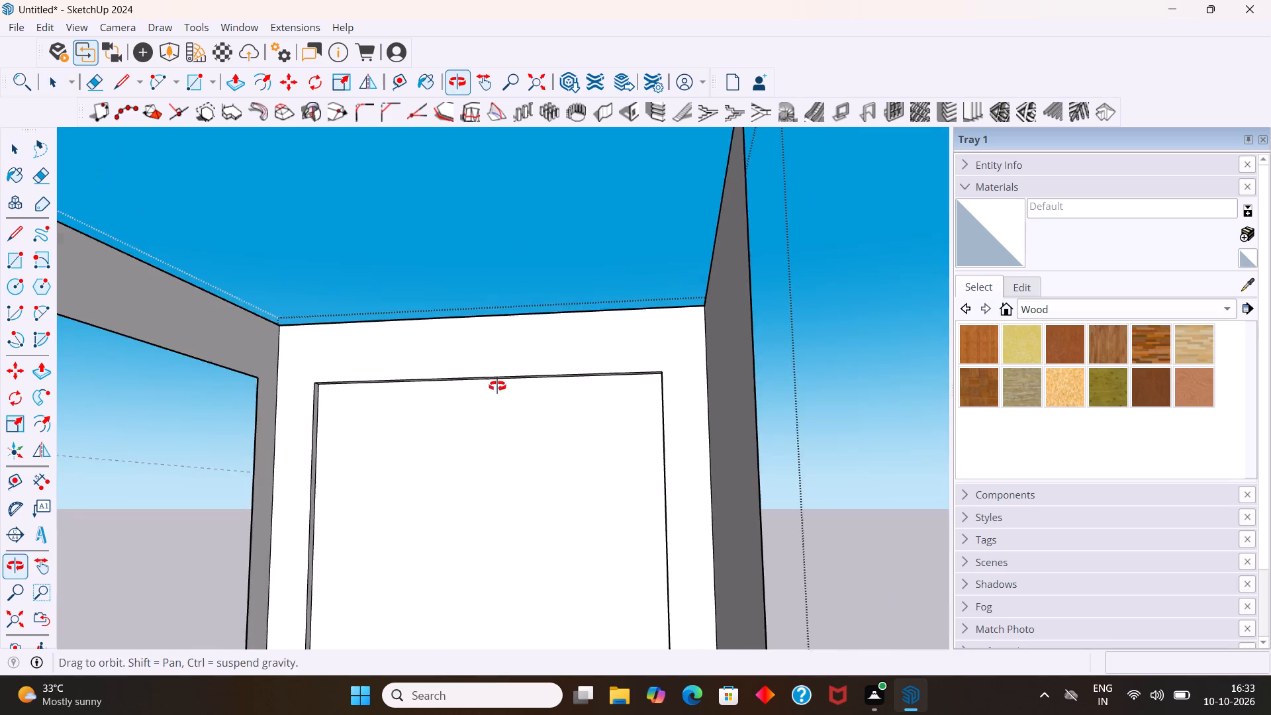
{"action": "middle_click_drag", "start_coordinate": [497, 386], "coordinate": [495, 383]}
Place a Tape Measure guide 10" below the top edge of the back wall's recess.
{"action": "scroll", "coordinate": [482, 356], "scroll_direction": "up", "scroll_amount": 4}
{"action": "middle_click_drag", "start_coordinate": [473, 344], "coordinate": [553, 473]}
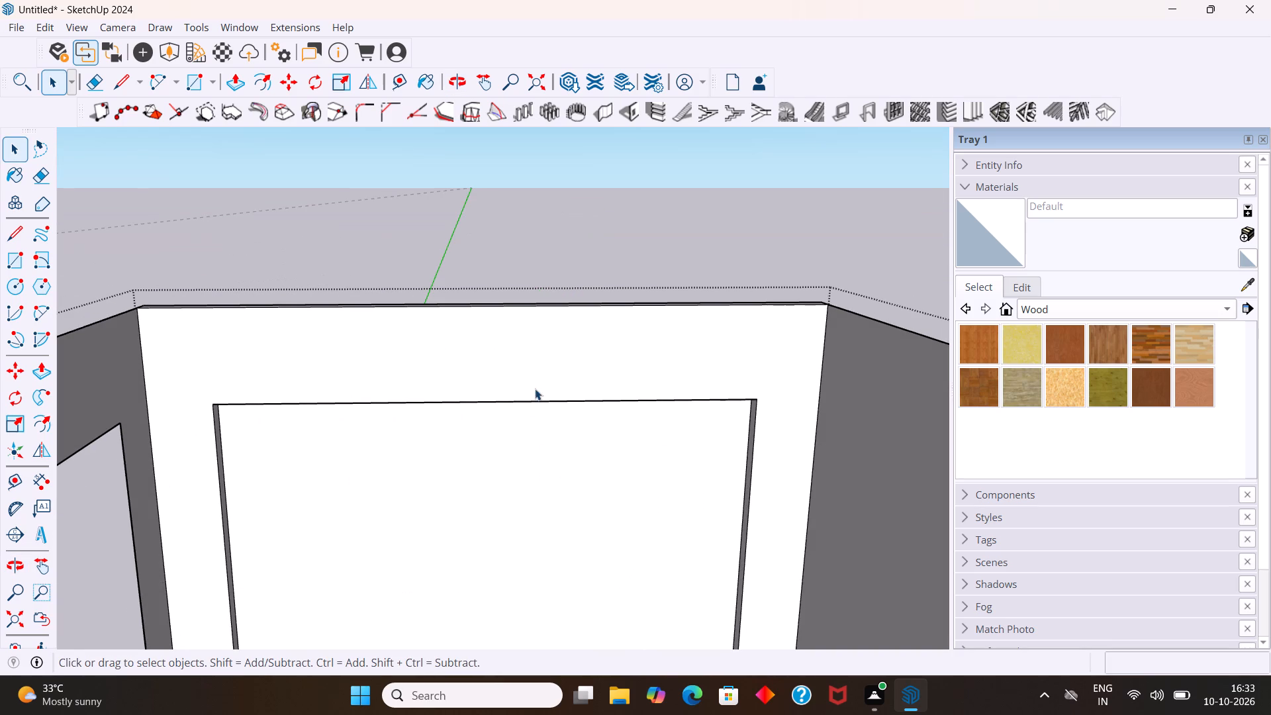
{"action": "key", "text": "t"}
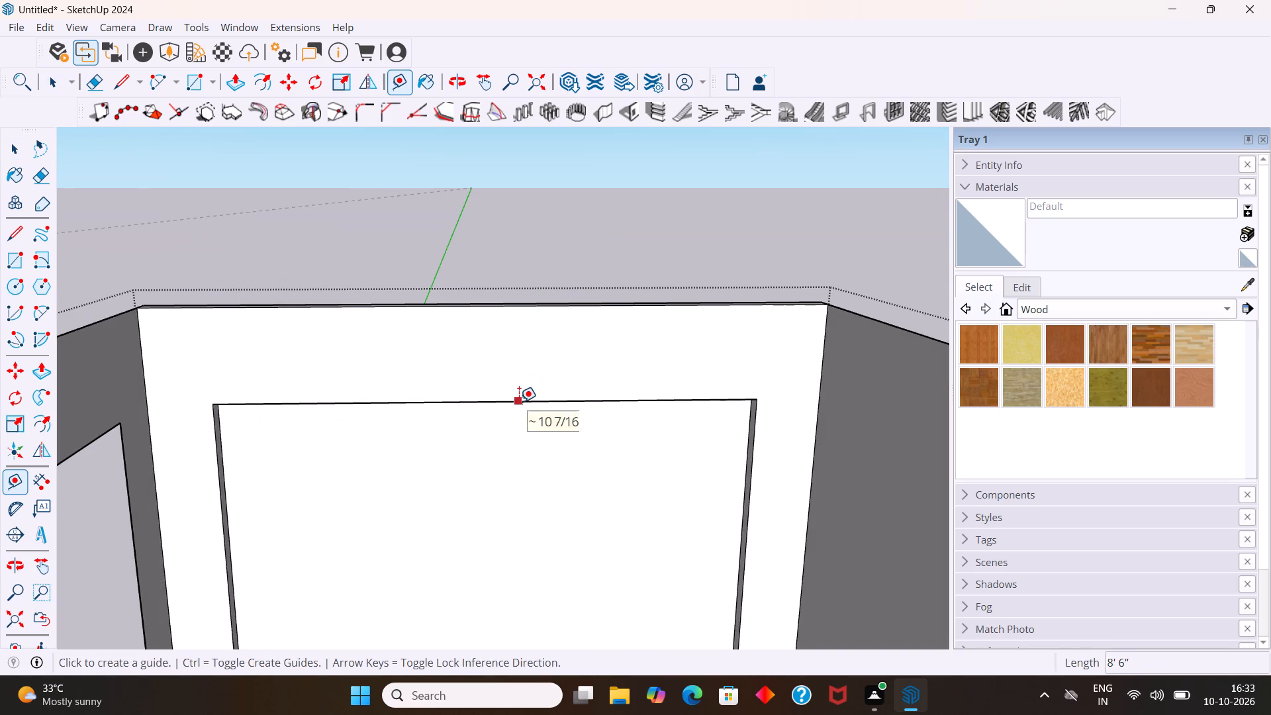
{"action": "left_click", "coordinate": [519, 402]}
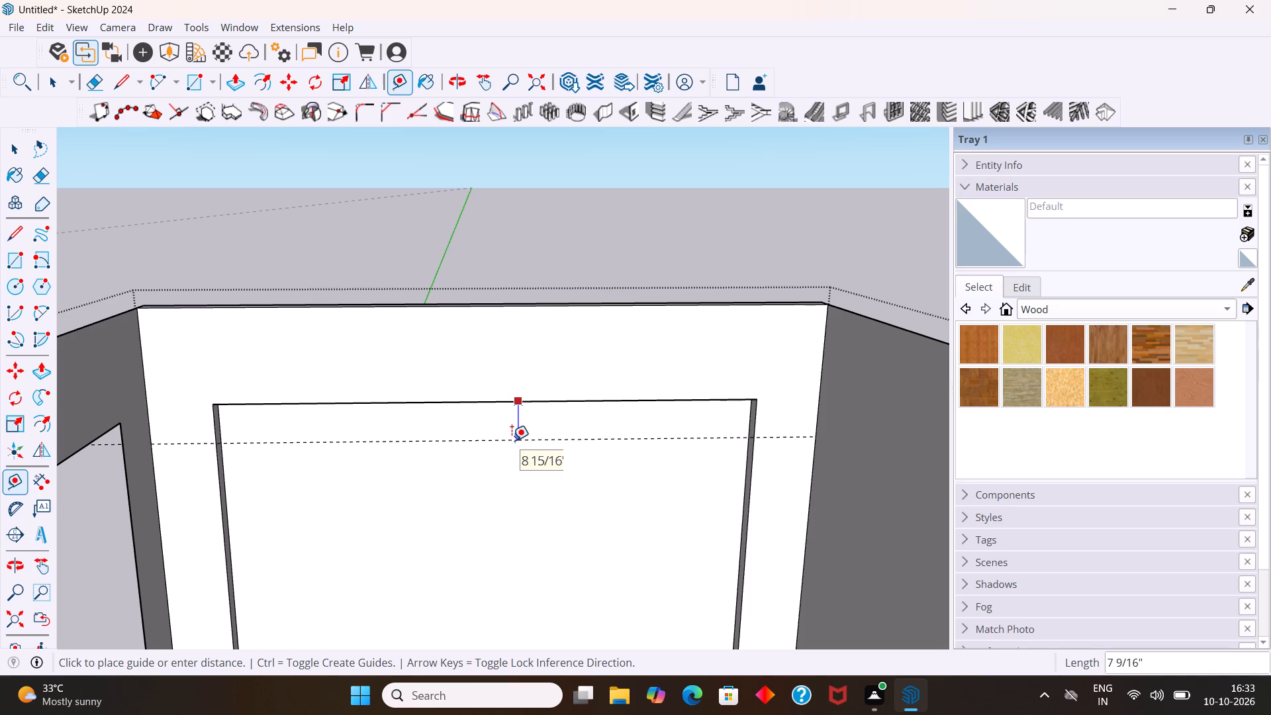
{"action": "type", "text": "10"}
{"action": "key", "text": "Return"}
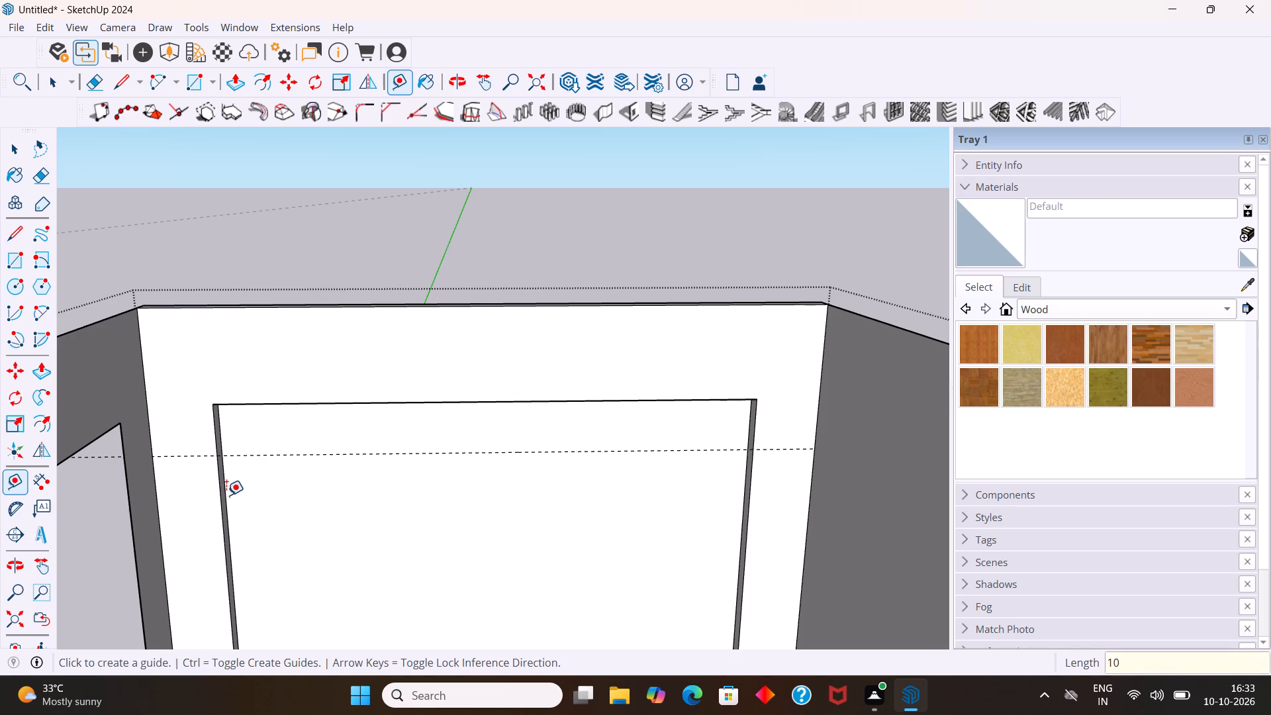
Place a vertical guide 10" inward from the recess's side edge nearest the side wall with the opening.
{"action": "left_click", "coordinate": [222, 496]}
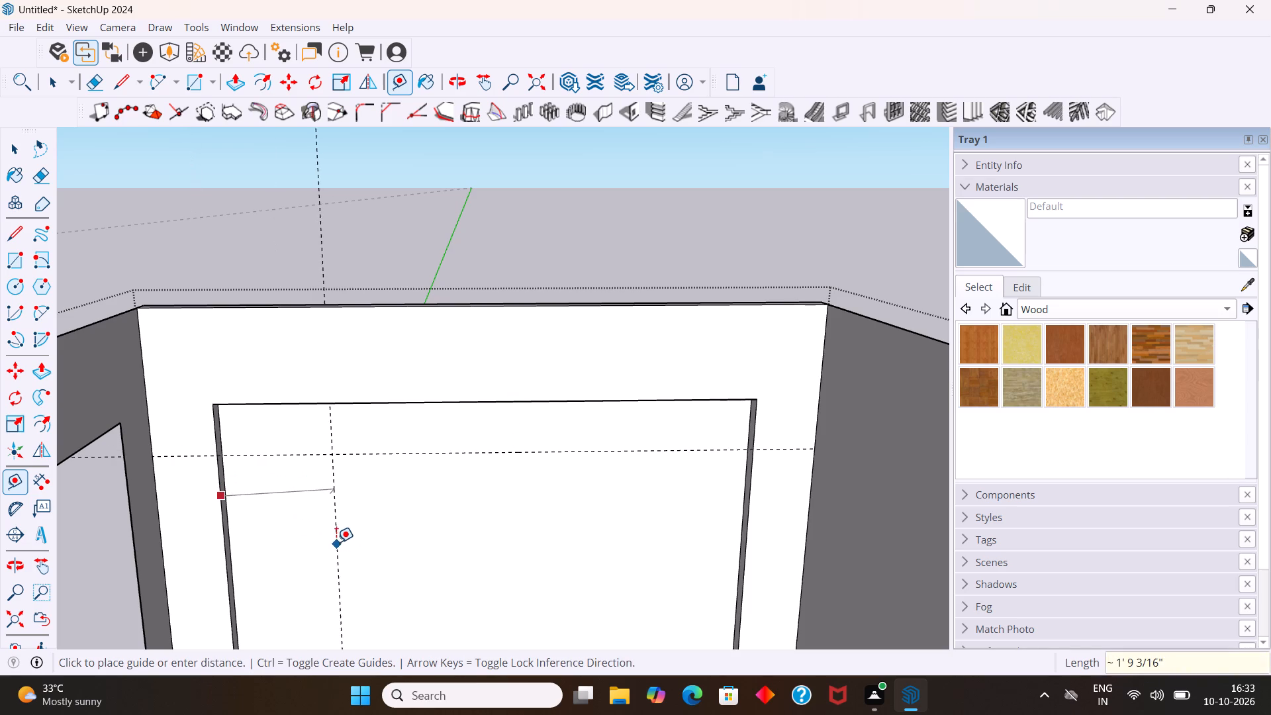
{"action": "middle_click_drag", "start_coordinate": [307, 587], "coordinate": [348, 705]}
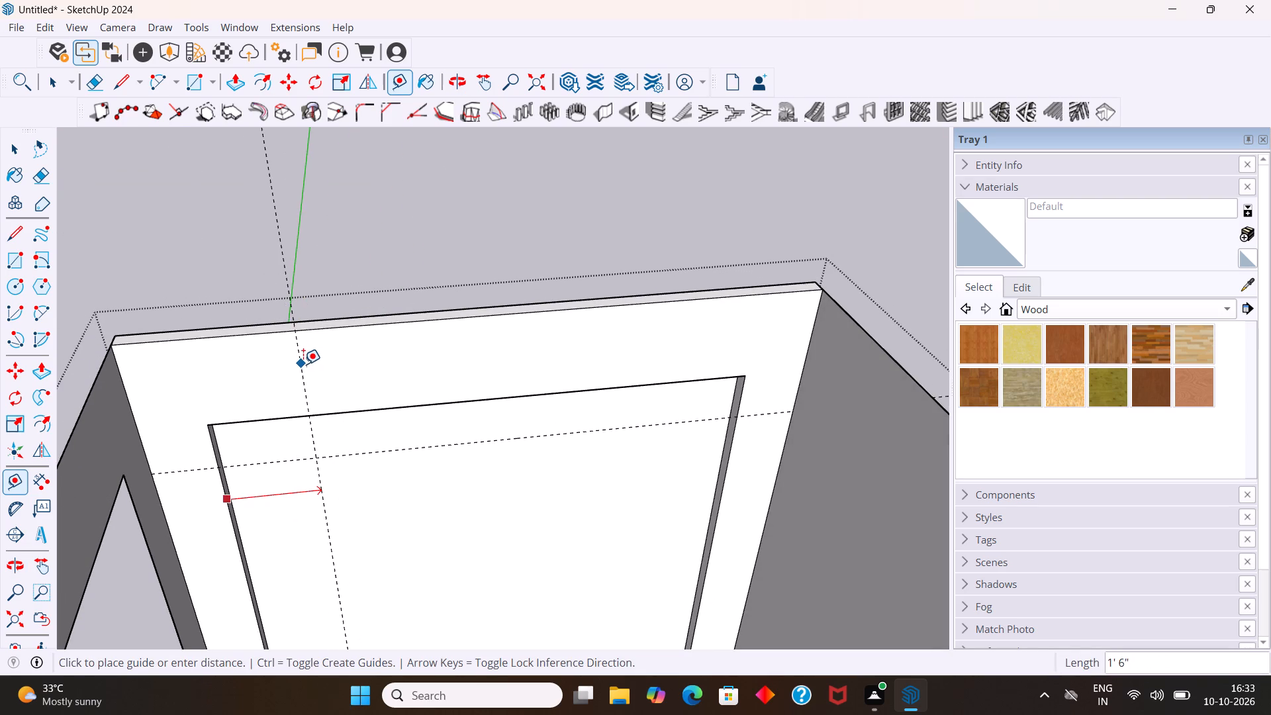
{"action": "key", "text": "1"}
{"action": "key", "text": "0"}
{"action": "key", "text": "Return"}
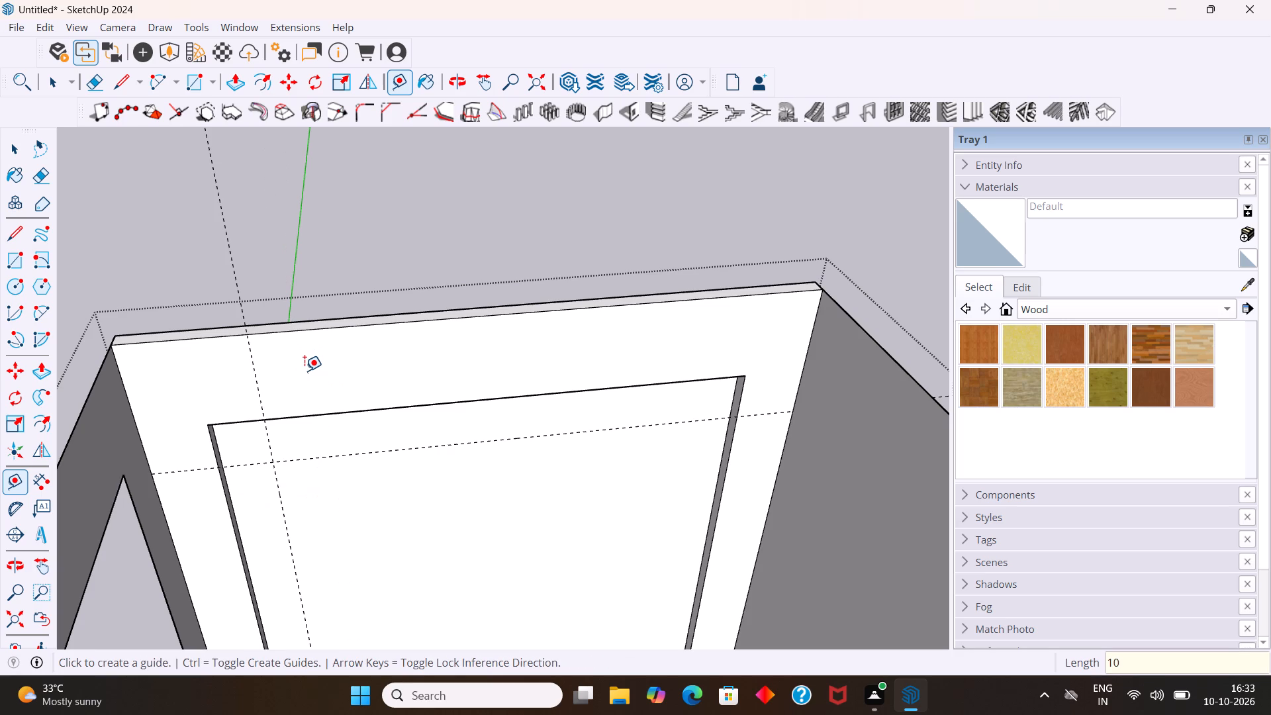
{"action": "key", "text": "space"}
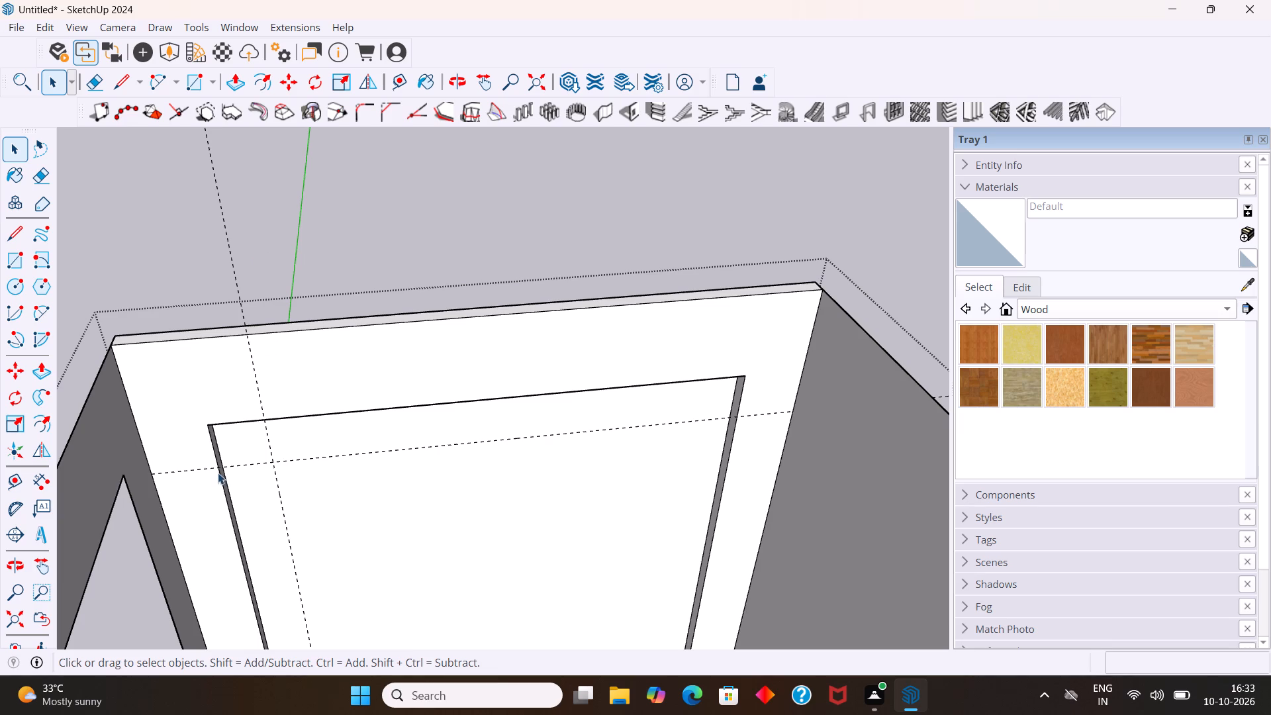
Draw a 2 Point Arc tangent to both edges across the recess's guided upper corner, ending where the guides meet the edges.
{"action": "left_click", "coordinate": [45, 315]}
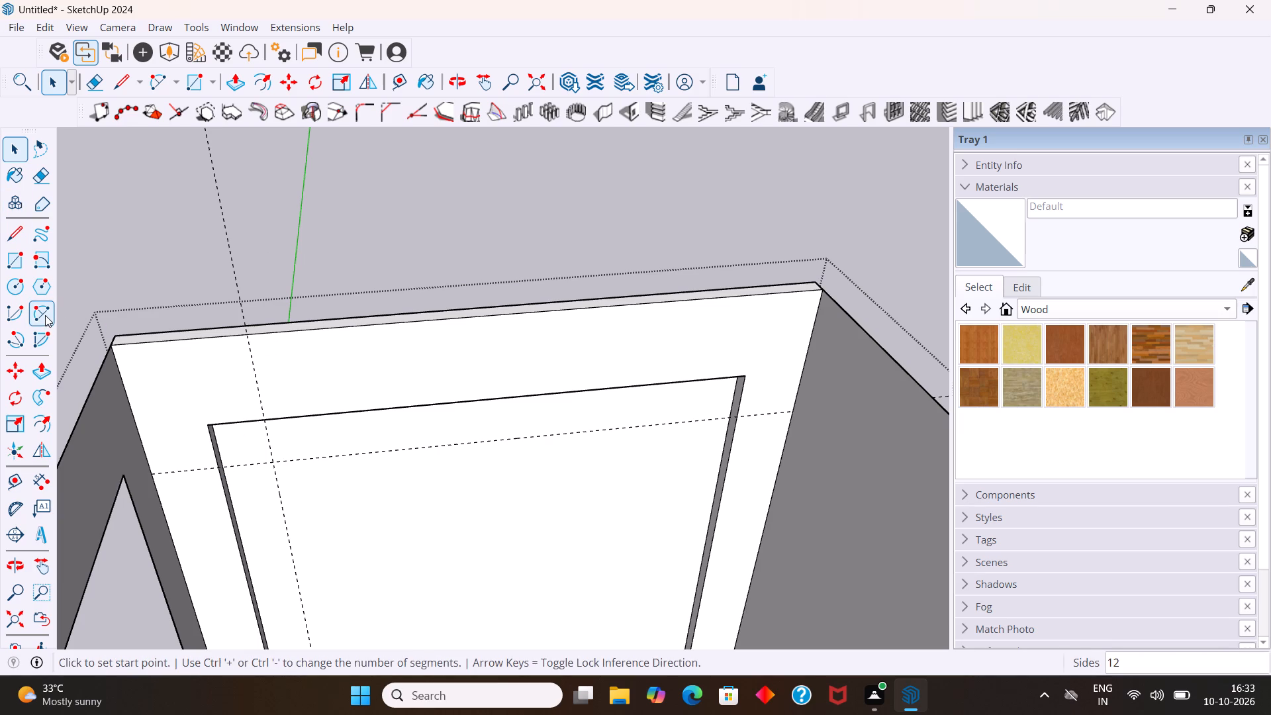
{"action": "left_click", "coordinate": [220, 465]}
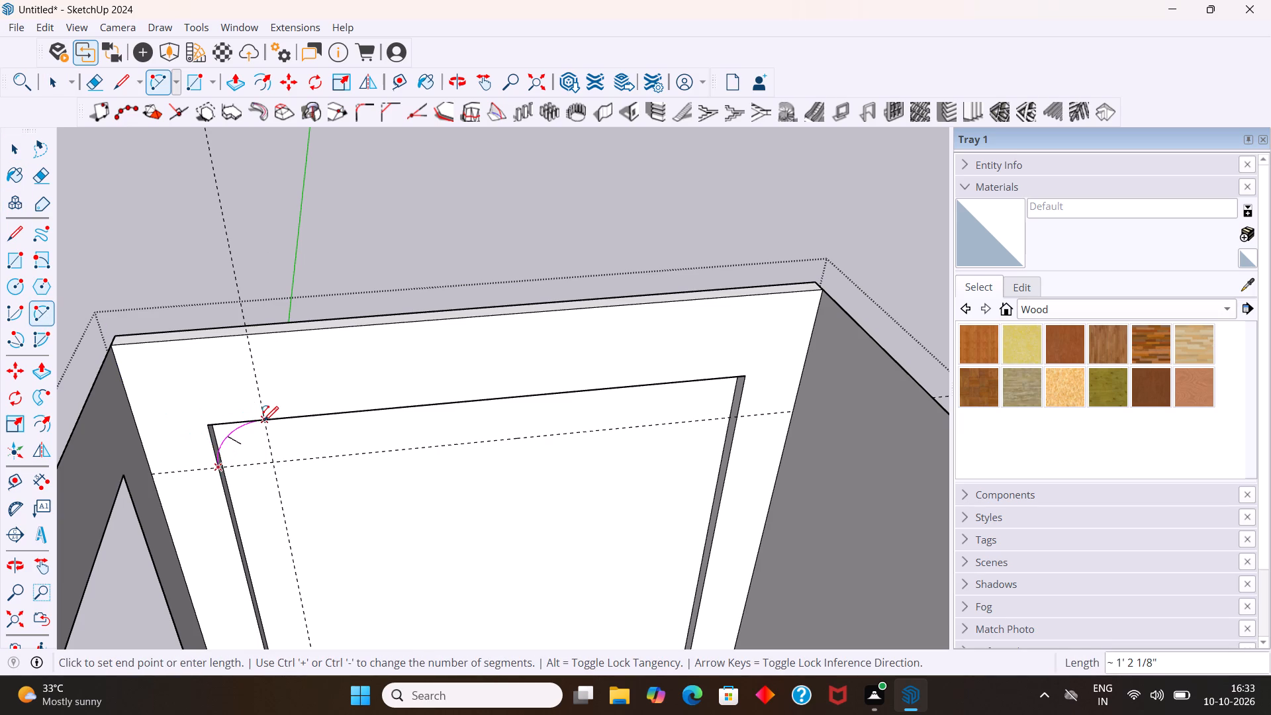
{"action": "double_click", "coordinate": [264, 421]}
{"action": "key", "text": "space"}
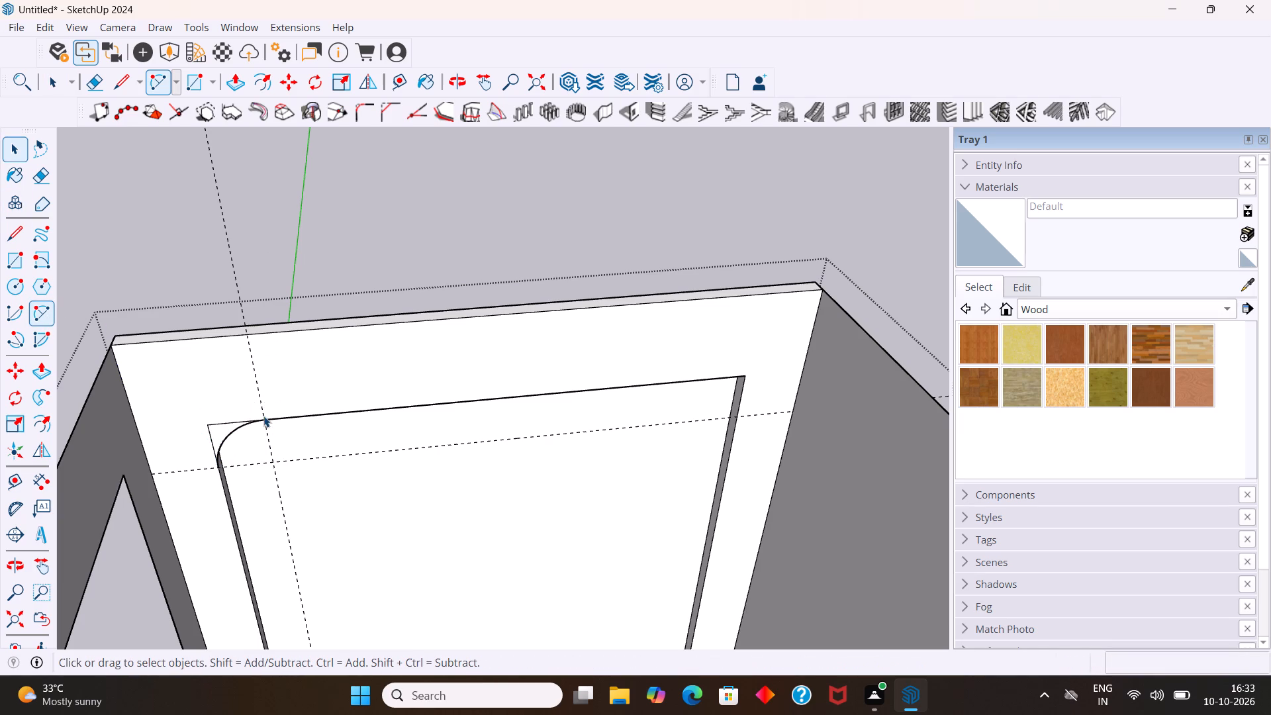
Examine the arc and the recess depth at the upper corner beside the side wall with the opening.
{"action": "scroll", "coordinate": [189, 425], "scroll_direction": "up", "scroll_amount": 2}
{"action": "middle_click_drag", "start_coordinate": [211, 449], "coordinate": [253, 230]}
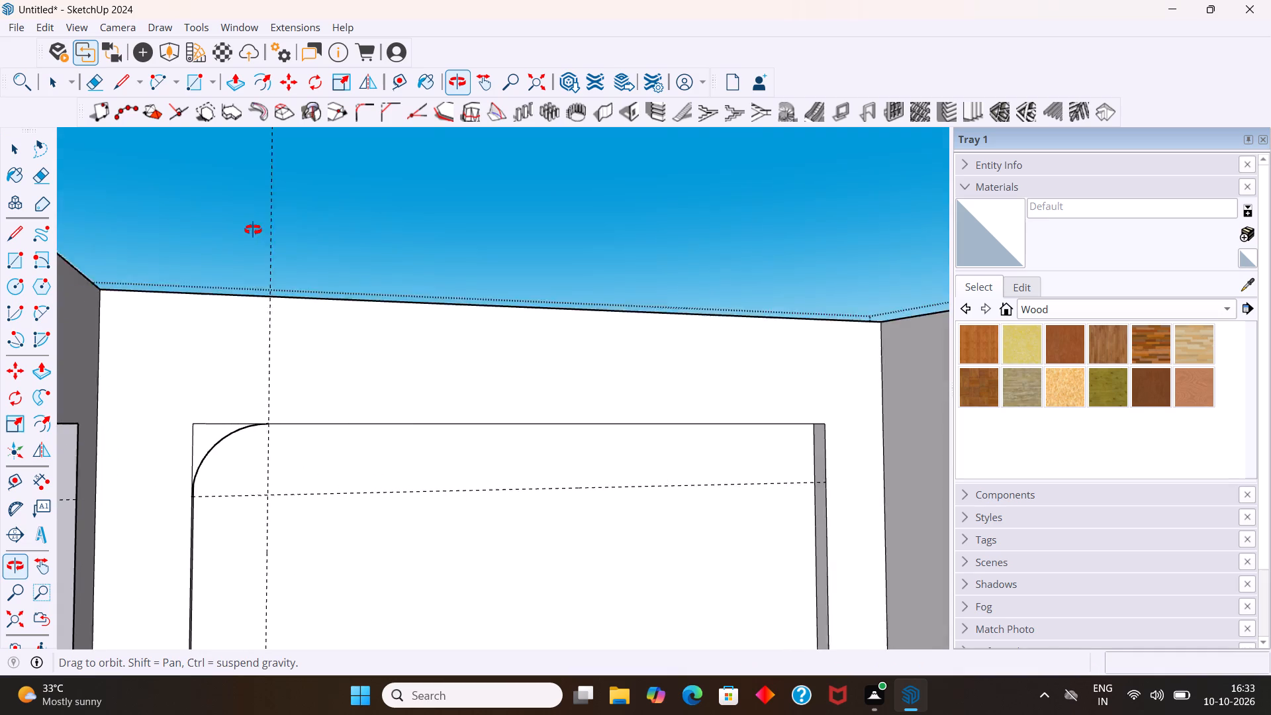
{"action": "middle_click_drag", "start_coordinate": [253, 230], "coordinate": [0, 137]}
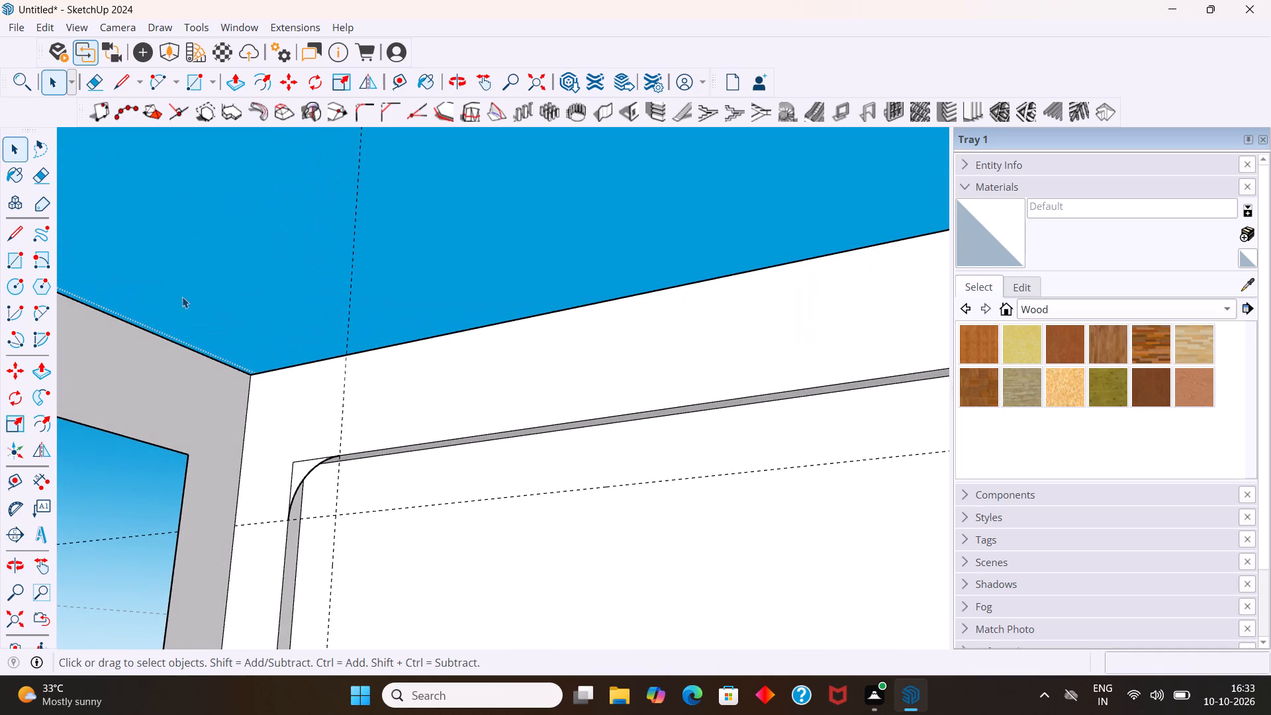
{"action": "scroll", "coordinate": [234, 400], "scroll_direction": "up", "scroll_amount": 3}
{"action": "scroll", "coordinate": [338, 522], "scroll_direction": "up", "scroll_amount": 1}
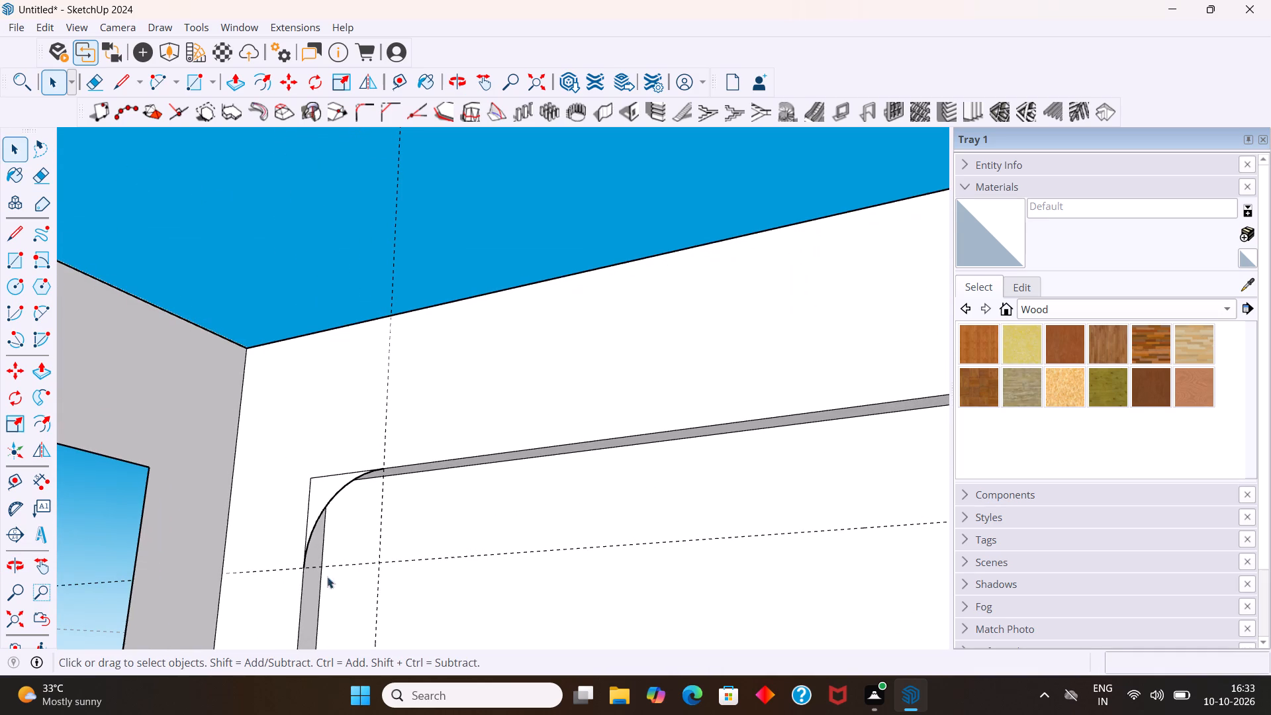
{"action": "middle_click_drag", "start_coordinate": [257, 585], "coordinate": [442, 623]}
{"action": "scroll", "coordinate": [442, 623], "scroll_direction": "up", "scroll_amount": 1}
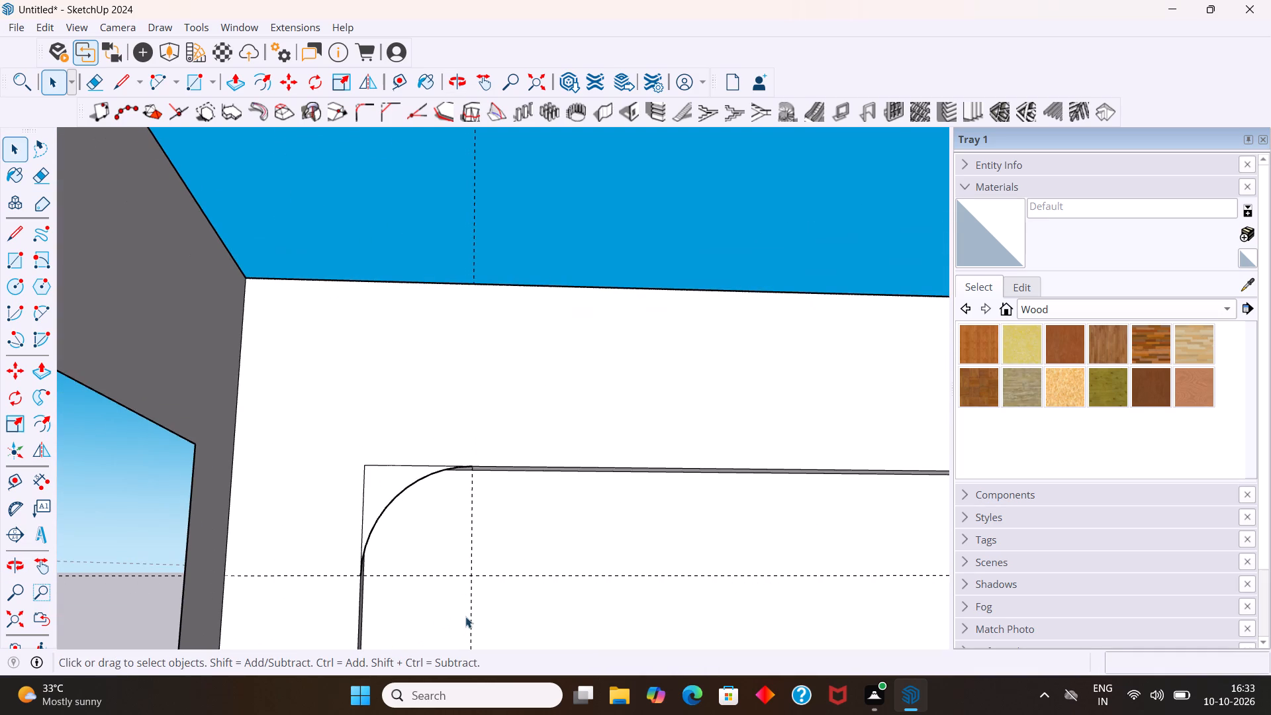
Undo the arc across the recess's upper corner and delete all guides in the model.
{"action": "key", "text": "ctrl+z"}
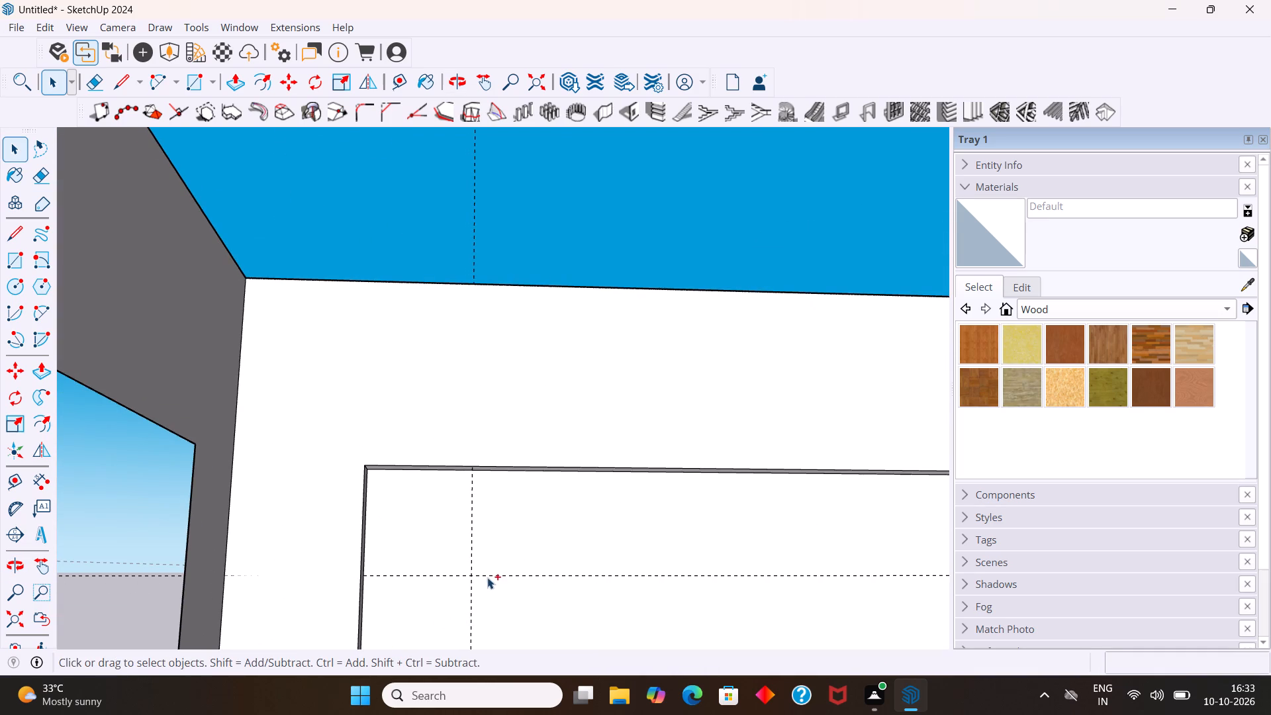
{"action": "middle_click_drag", "start_coordinate": [570, 514], "coordinate": [499, 438]}
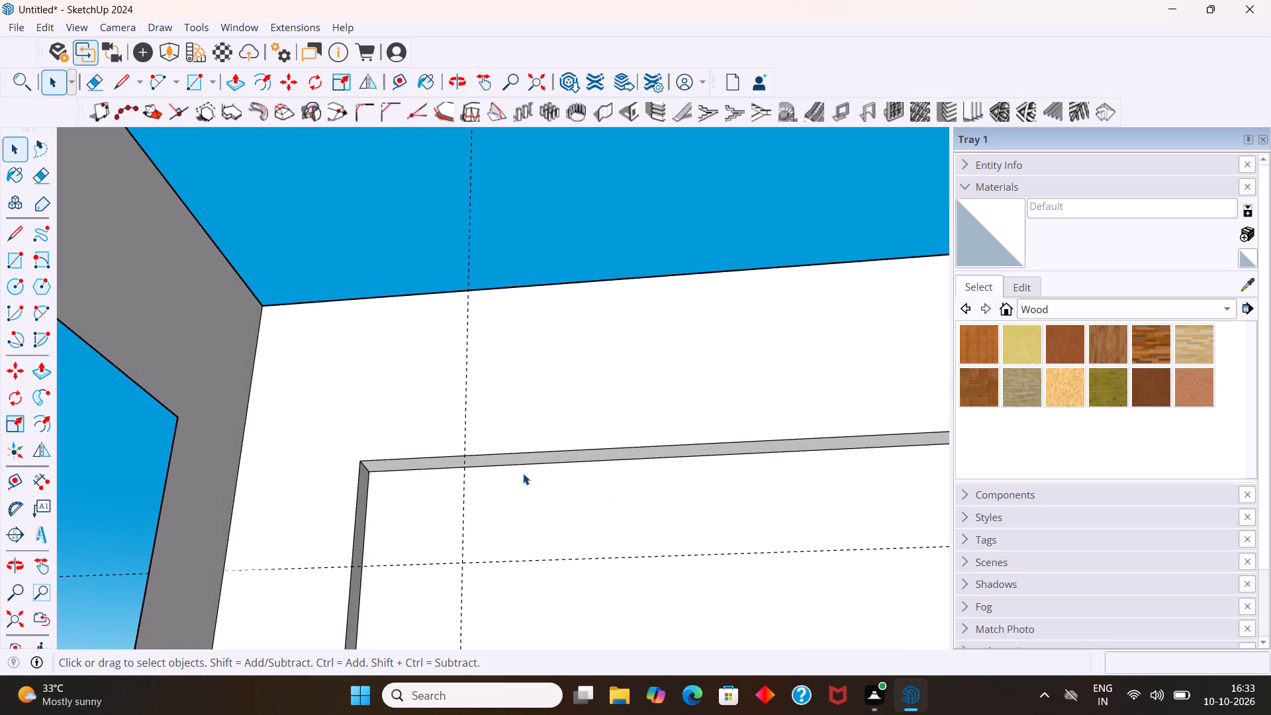
{"action": "left_click", "coordinate": [46, 26]}
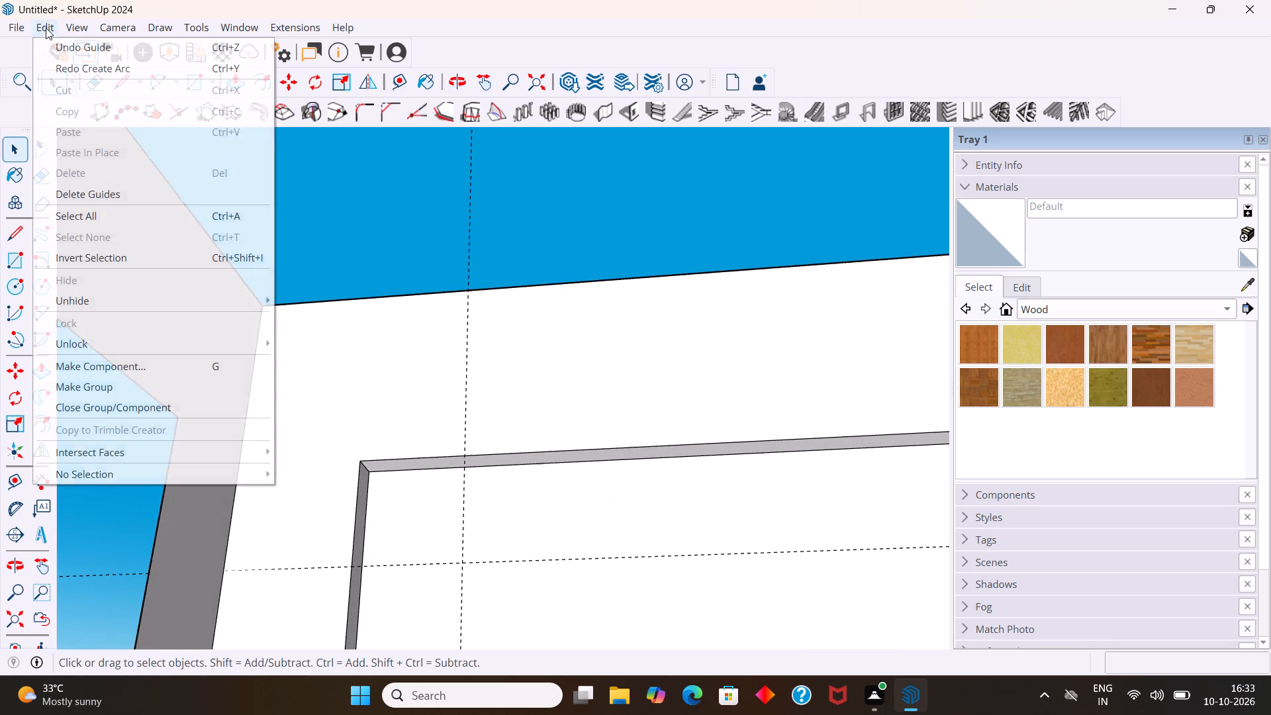
{"action": "left_click", "coordinate": [107, 199]}
Place a Tape Measure guide 12" below the top edge of the recess's back face.
{"action": "scroll", "coordinate": [119, 213], "scroll_direction": "down", "scroll_amount": 4}
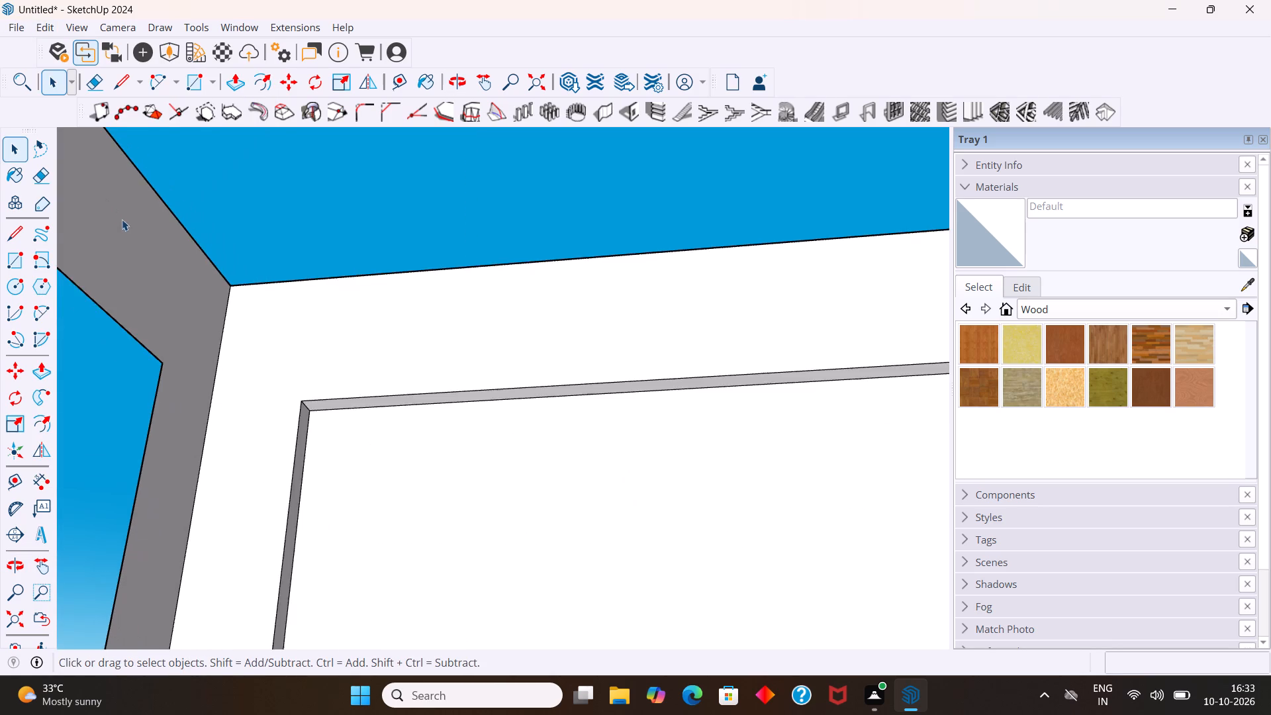
{"action": "scroll", "coordinate": [120, 216], "scroll_direction": "down", "scroll_amount": 4}
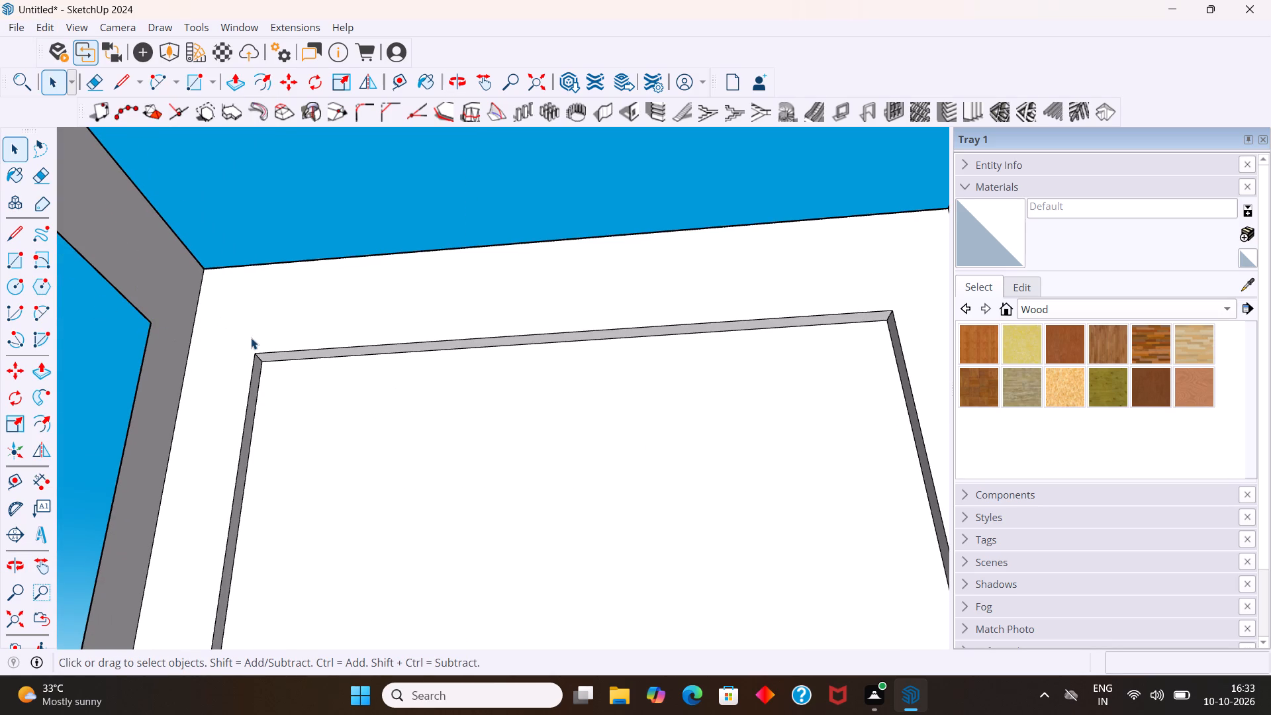
{"action": "key", "text": "t"}
{"action": "left_click", "coordinate": [344, 357]}
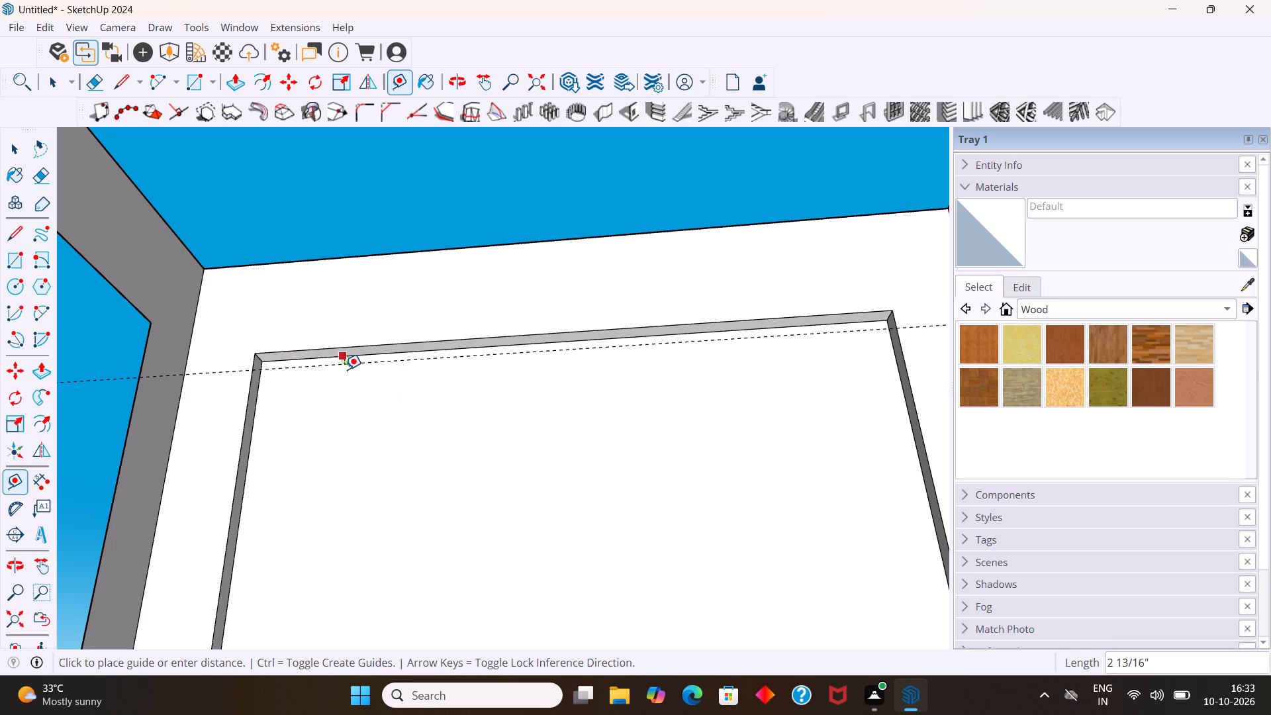
{"action": "key", "text": "1"}
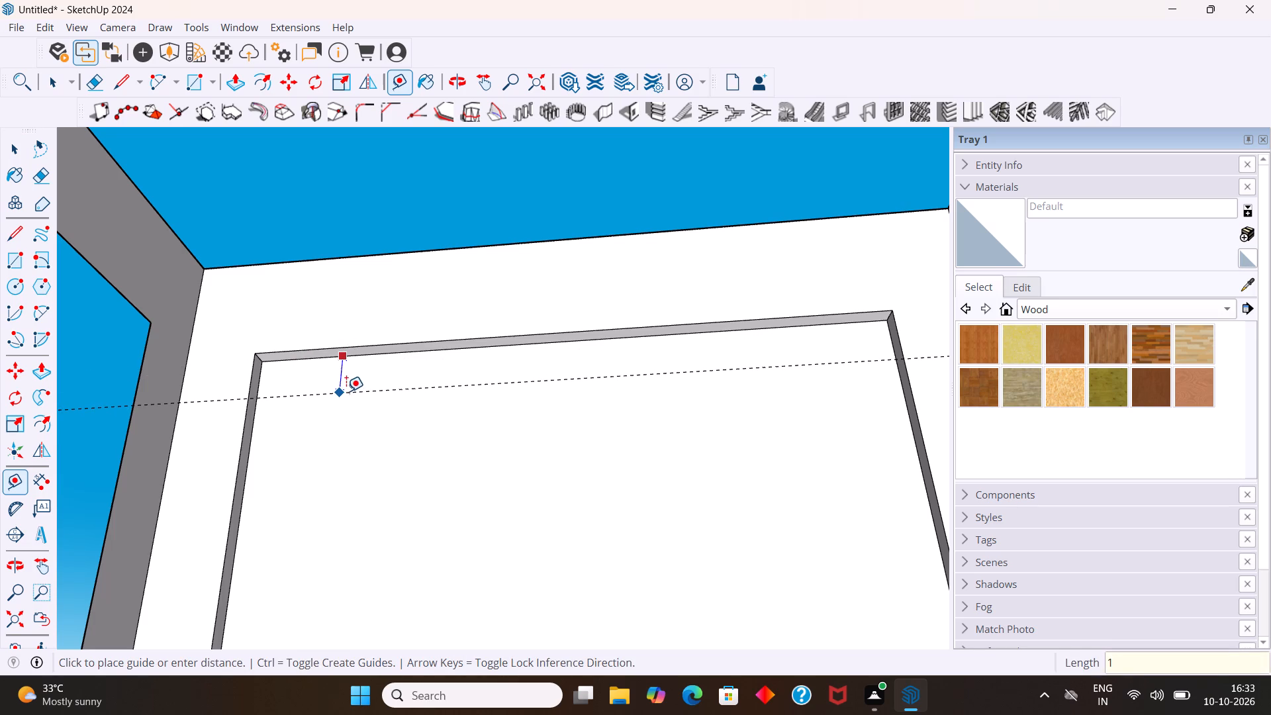
{"action": "key", "text": "2"}
{"action": "key", "text": "Return"}
Place a vertical guide 12" inward from the recess's back-face side edge nearest the side wall with the opening.
{"action": "middle_click_drag", "start_coordinate": [334, 424], "coordinate": [361, 483]}
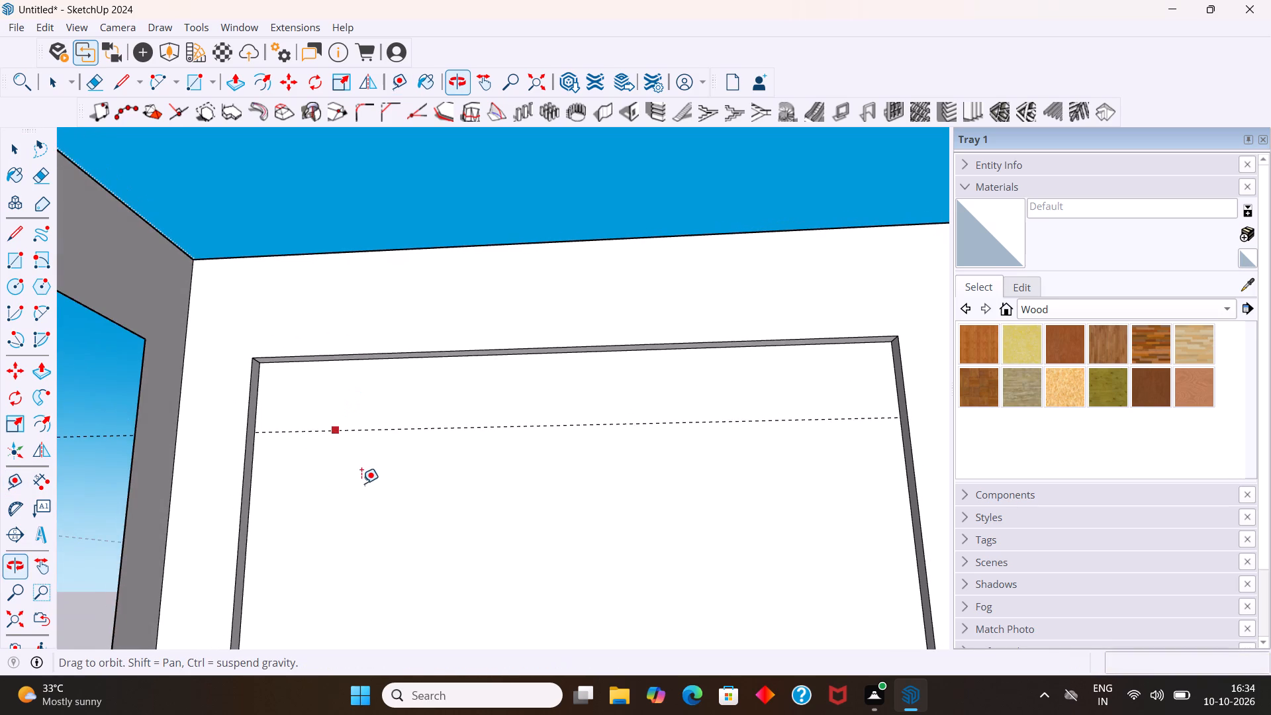
{"action": "middle_click_drag", "start_coordinate": [361, 483], "coordinate": [344, 490]}
{"action": "scroll", "coordinate": [376, 434], "scroll_direction": "up", "scroll_amount": 2}
{"action": "middle_click_drag", "start_coordinate": [354, 413], "coordinate": [432, 473]}
{"action": "middle_click_drag", "start_coordinate": [205, 462], "coordinate": [23, 462]}
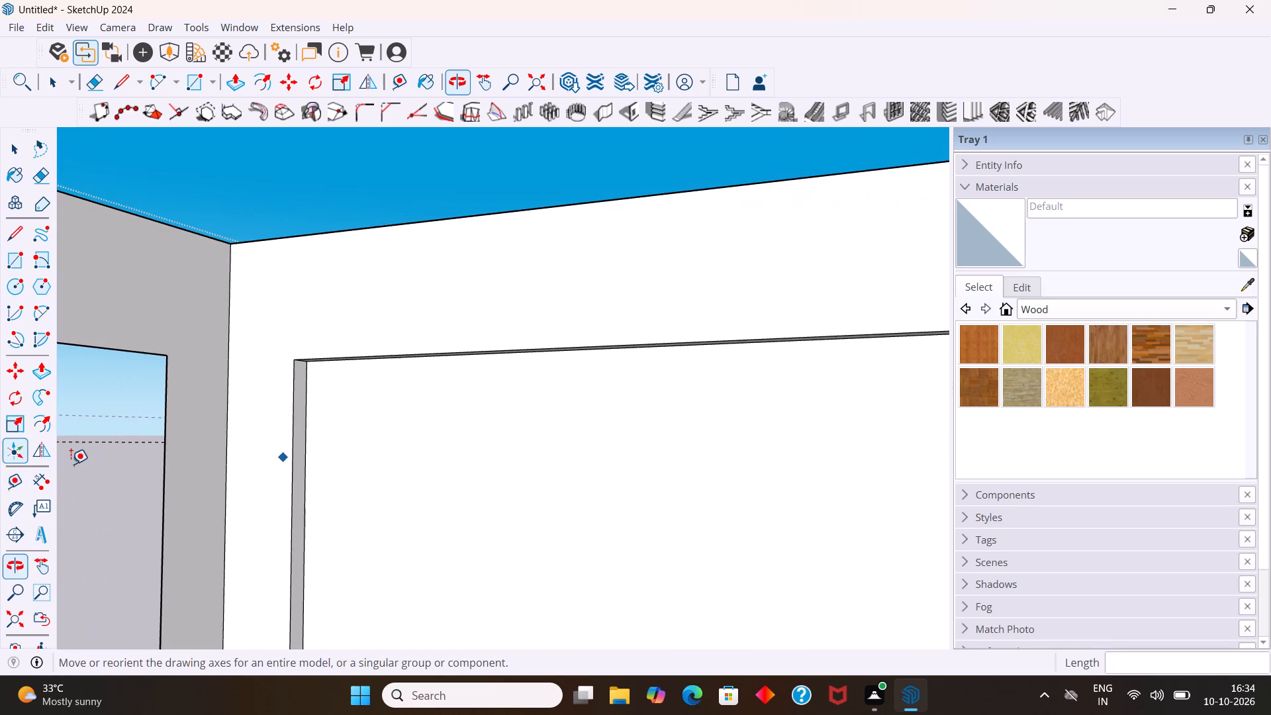
{"action": "left_click", "coordinate": [309, 472]}
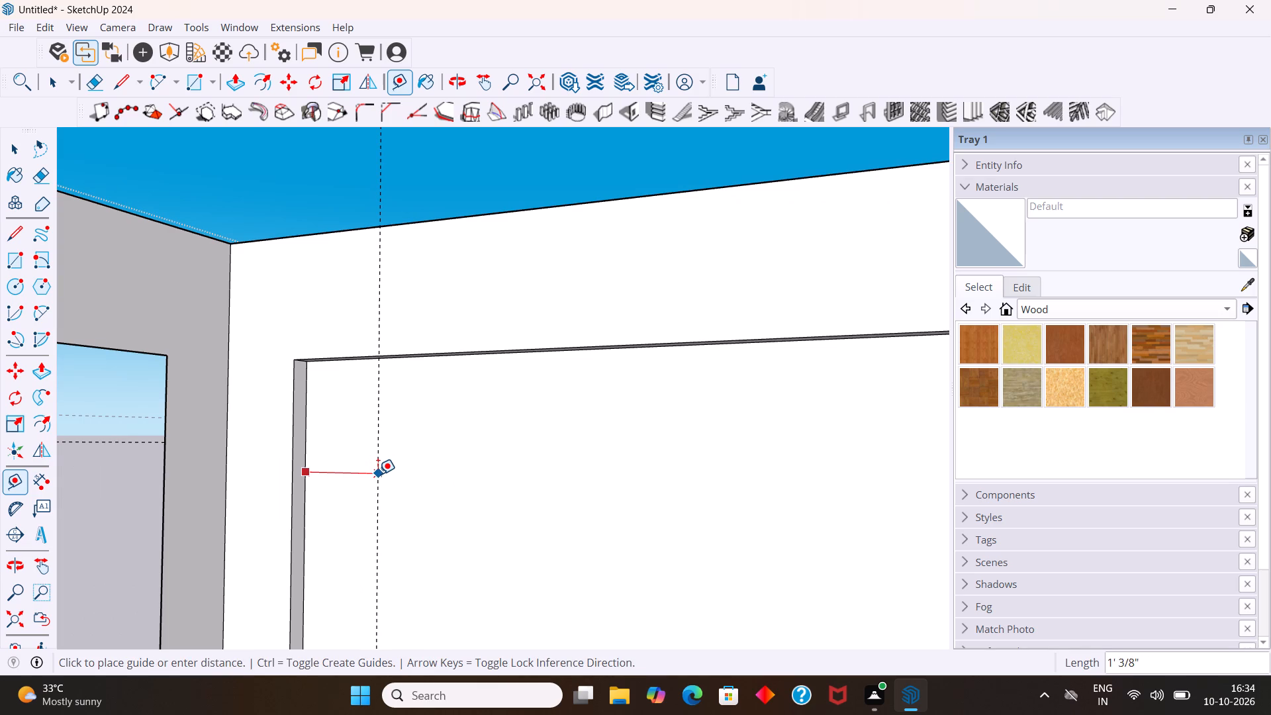
{"action": "type", "text": "12"}
{"action": "key", "text": "Return"}
Draw a rectangle on the recess's back face from its upper corner to the intersection of the two guides.
{"action": "middle_click_drag", "start_coordinate": [373, 466], "coordinate": [418, 502]}
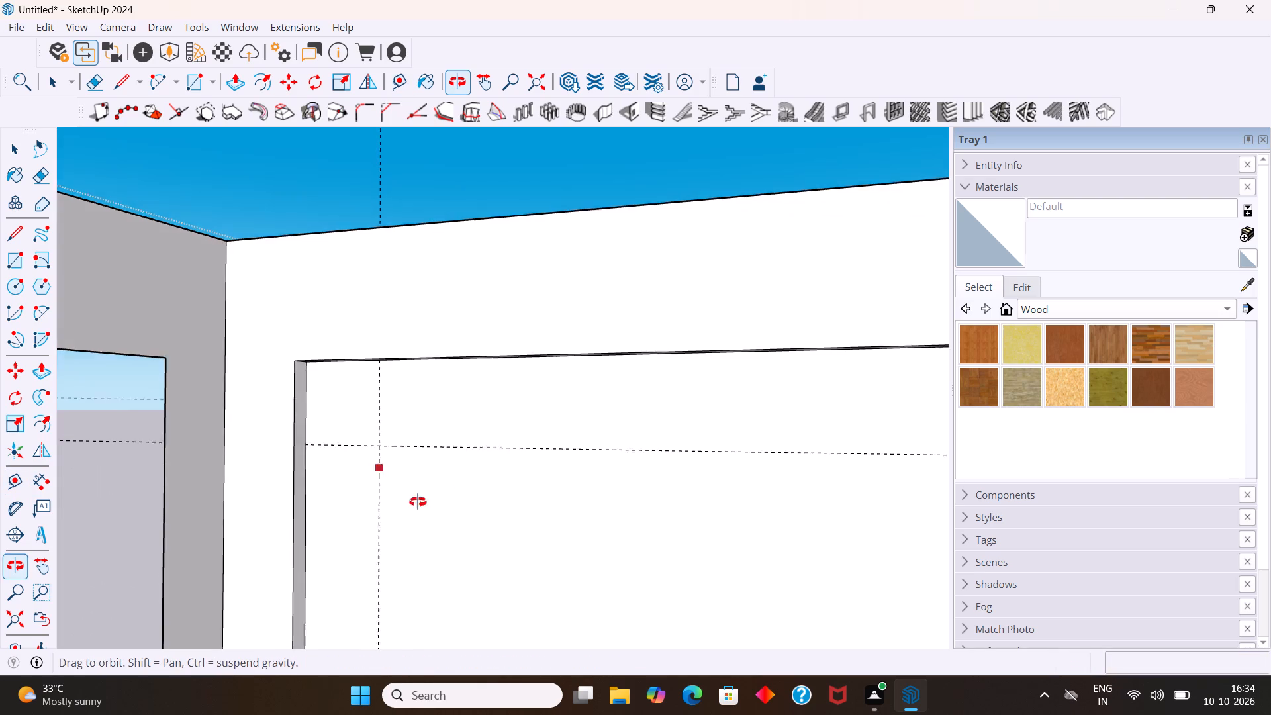
{"action": "middle_click_drag", "start_coordinate": [418, 502], "coordinate": [427, 511]}
{"action": "middle_click_drag", "start_coordinate": [384, 491], "coordinate": [381, 459]}
{"action": "scroll", "coordinate": [384, 490], "scroll_direction": "up", "scroll_amount": 3}
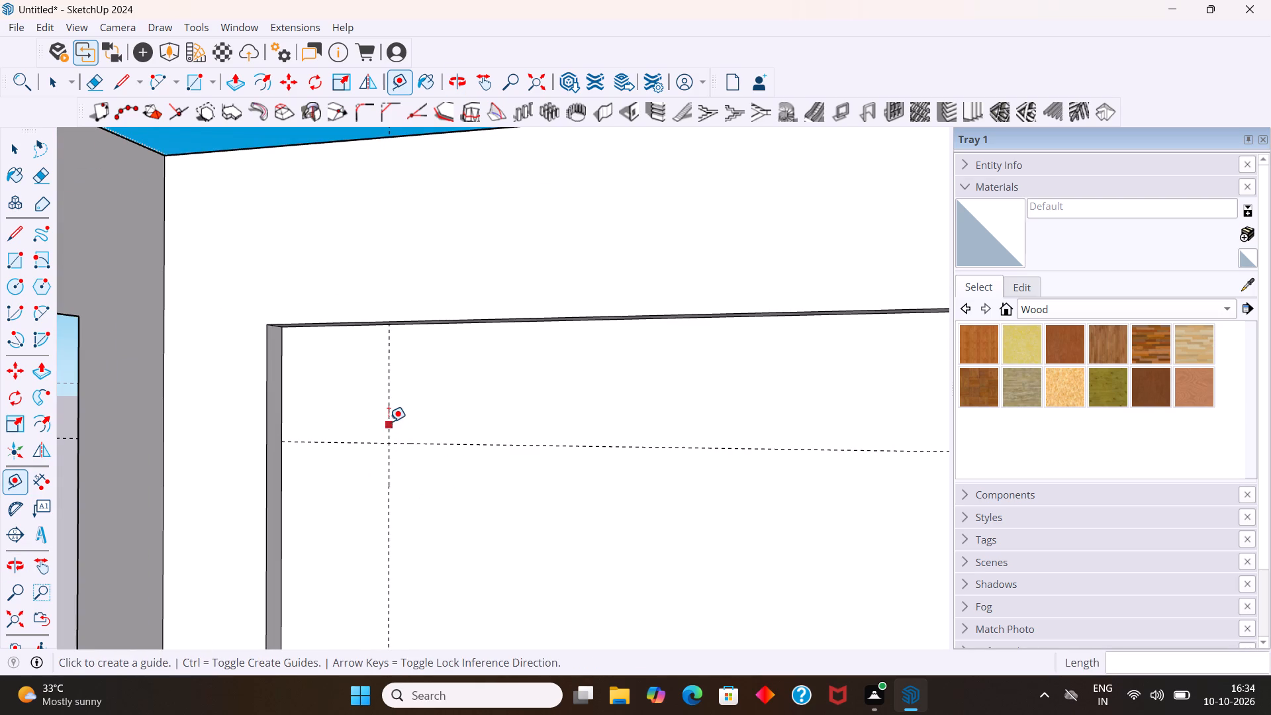
{"action": "key", "text": "space"}
{"action": "key", "text": "r"}
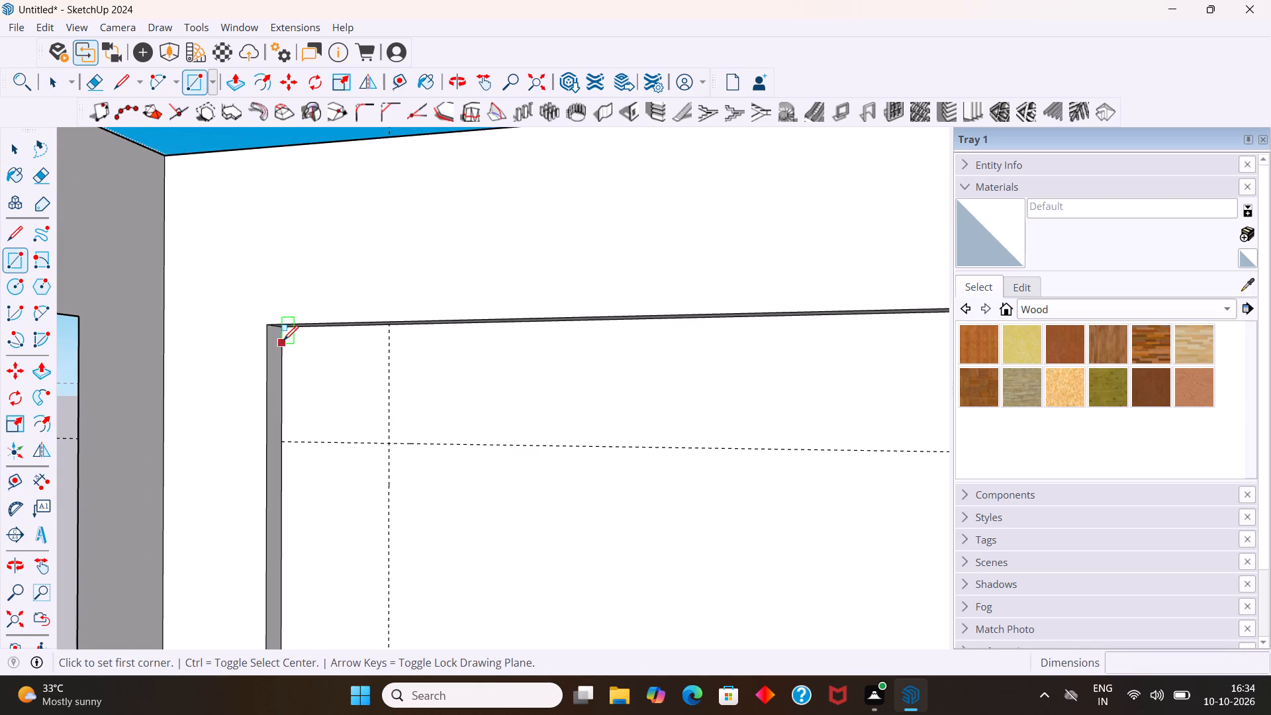
{"action": "left_click", "coordinate": [282, 332]}
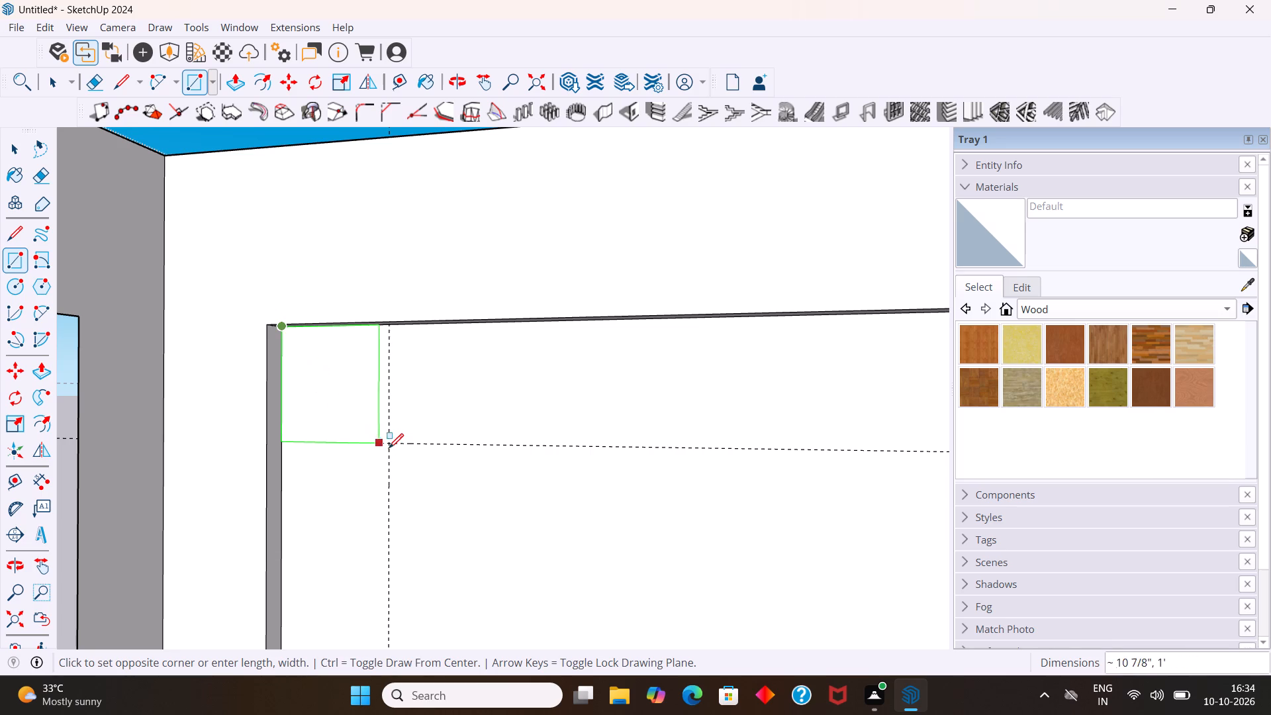
{"action": "left_click", "coordinate": [389, 444]}
{"action": "key", "text": "space"}
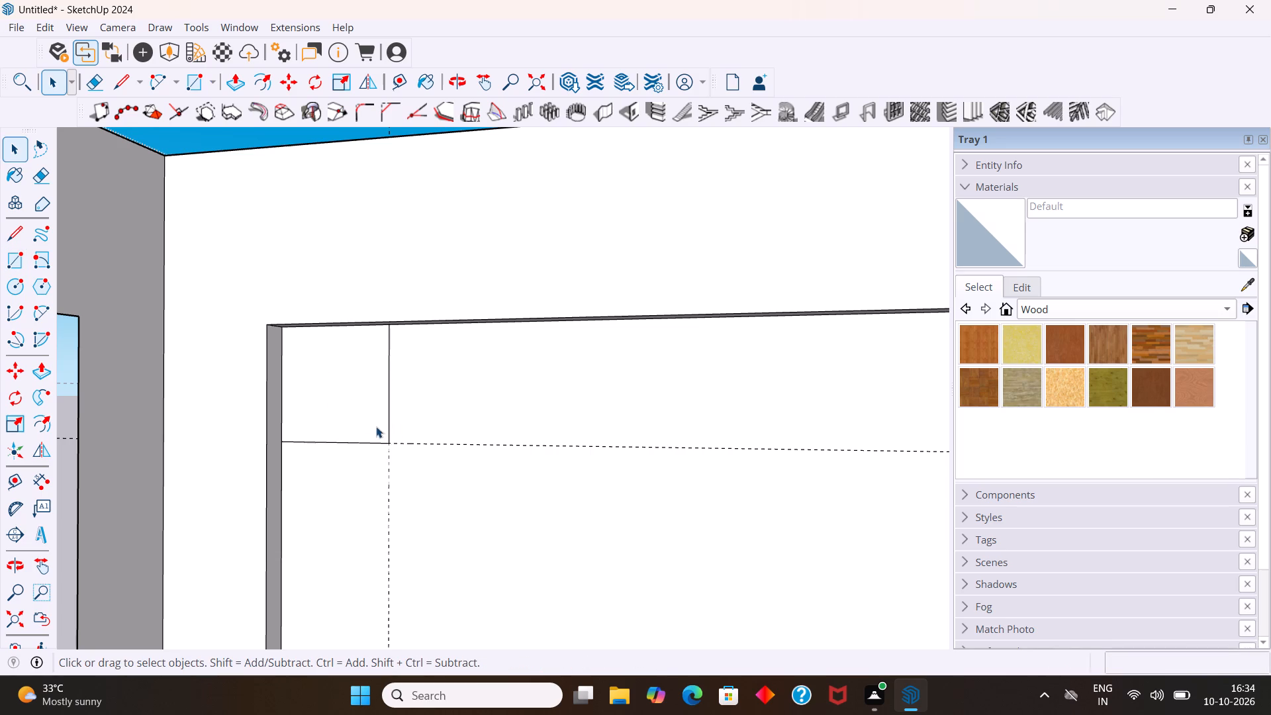
Push/Pull the corner square 3" outward, flush with the surrounding wall face.
{"action": "scroll", "coordinate": [347, 405], "scroll_direction": "up", "scroll_amount": 3}
{"action": "left_click", "coordinate": [336, 383]}
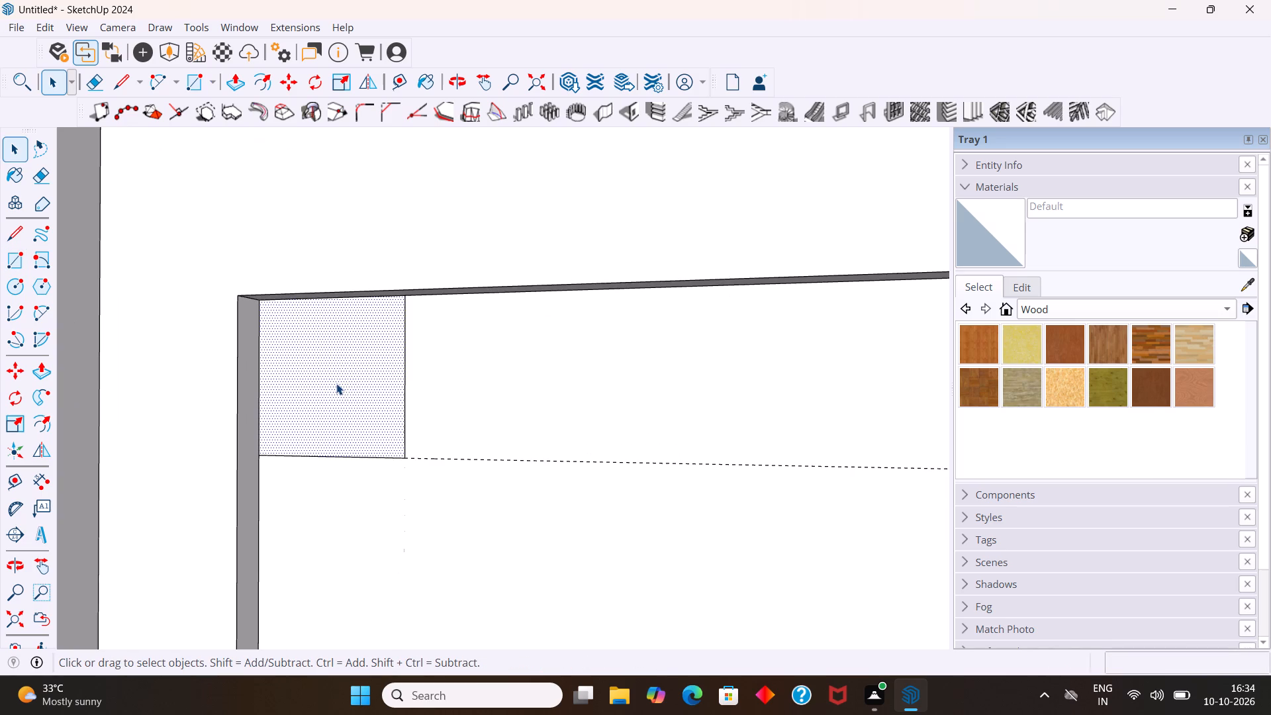
{"action": "key", "text": "p"}
{"action": "left_click_drag", "start_coordinate": [355, 389], "coordinate": [312, 387]}
{"action": "key", "text": "space"}
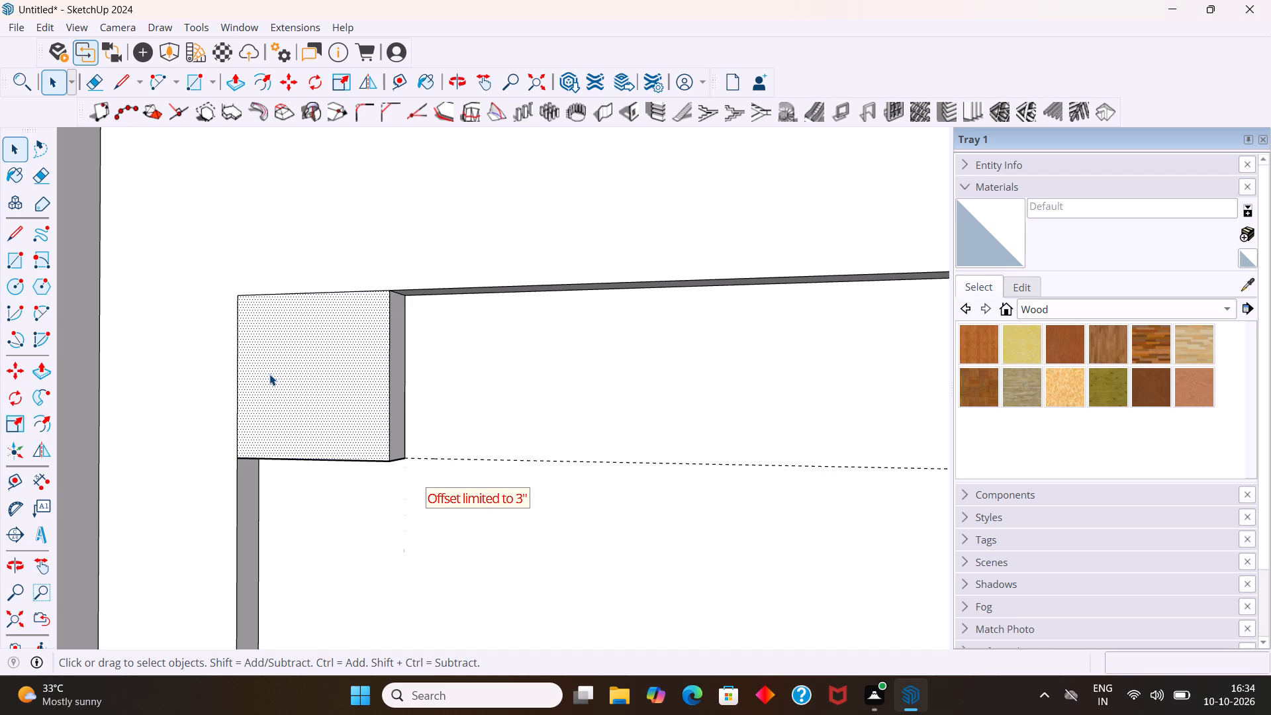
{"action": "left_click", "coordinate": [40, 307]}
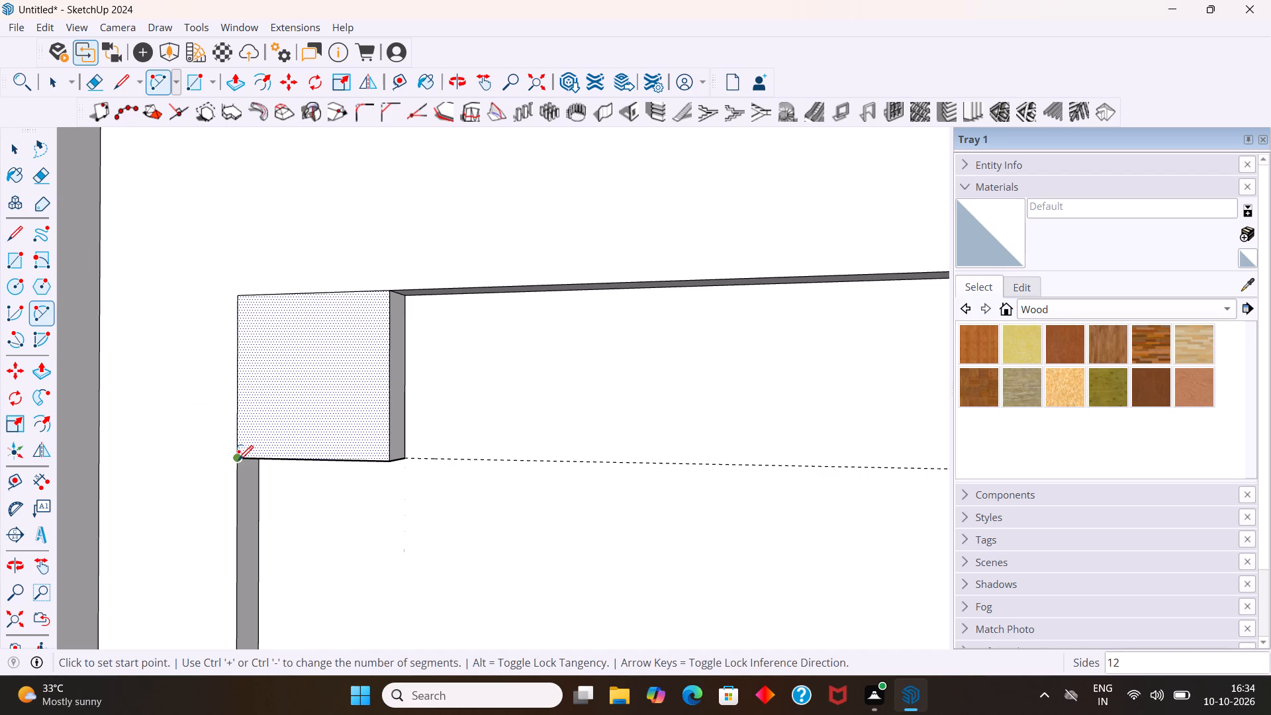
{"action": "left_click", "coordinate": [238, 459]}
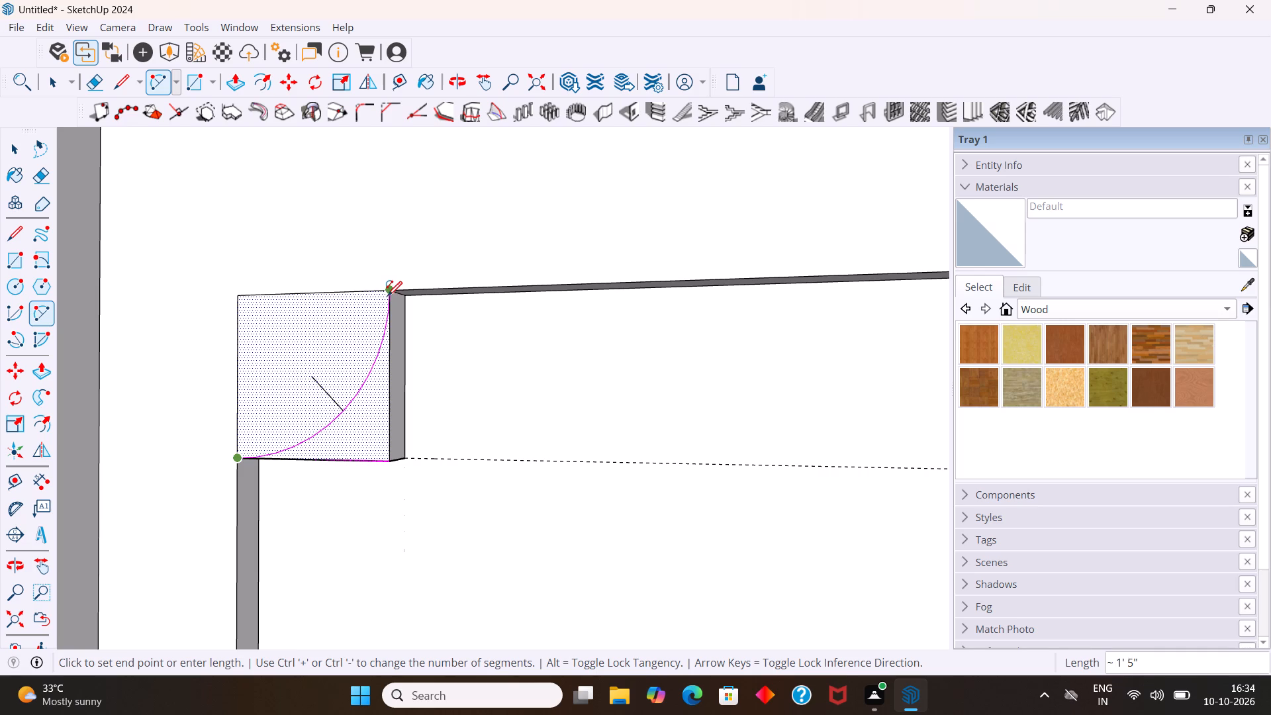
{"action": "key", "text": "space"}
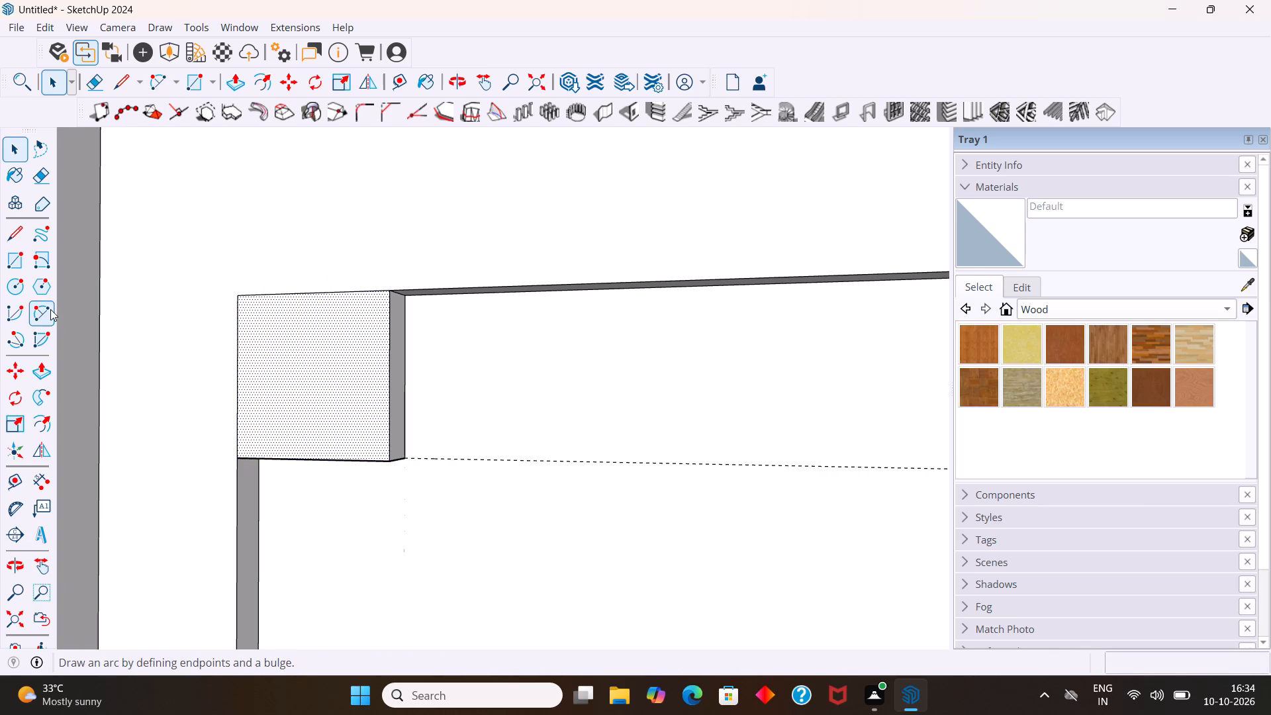
Draw a 2 Point Arc on the corner block's front face, from its inner top corner to its outer bottom corner, rounding the recess corner.
{"action": "left_click", "coordinate": [50, 309]}
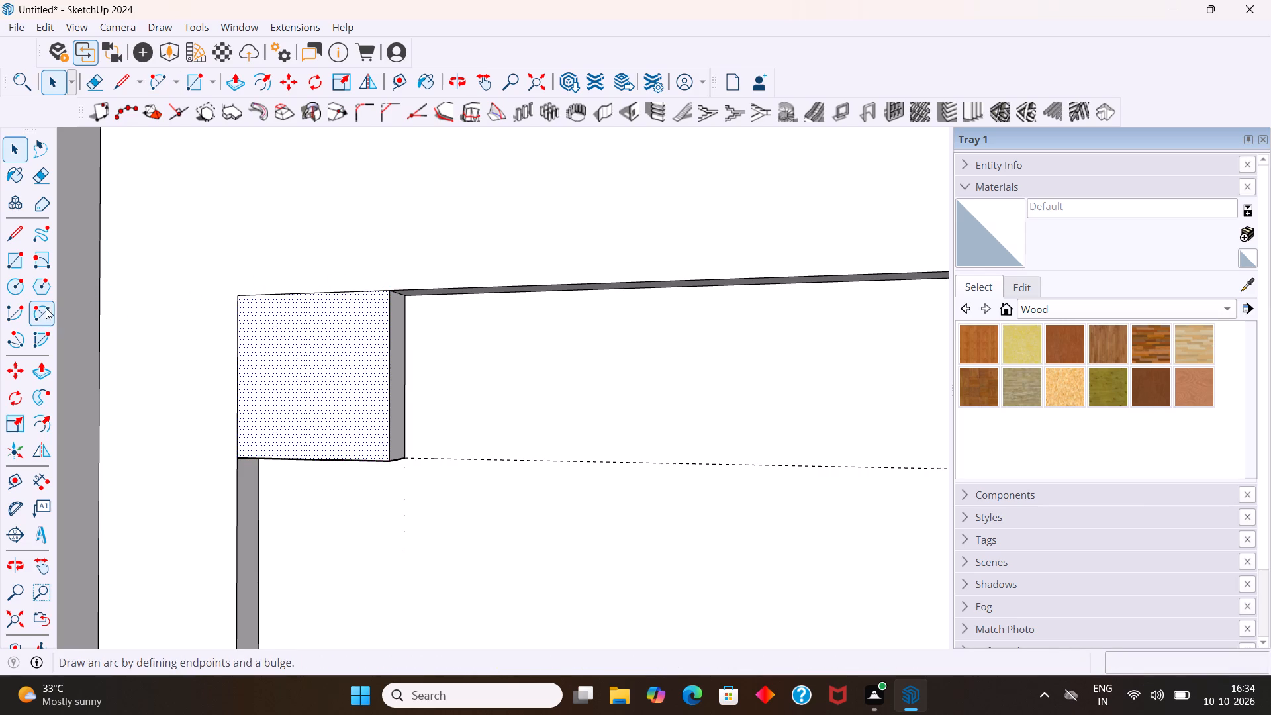
{"action": "left_click", "coordinate": [42, 310]}
{"action": "left_click", "coordinate": [387, 293]}
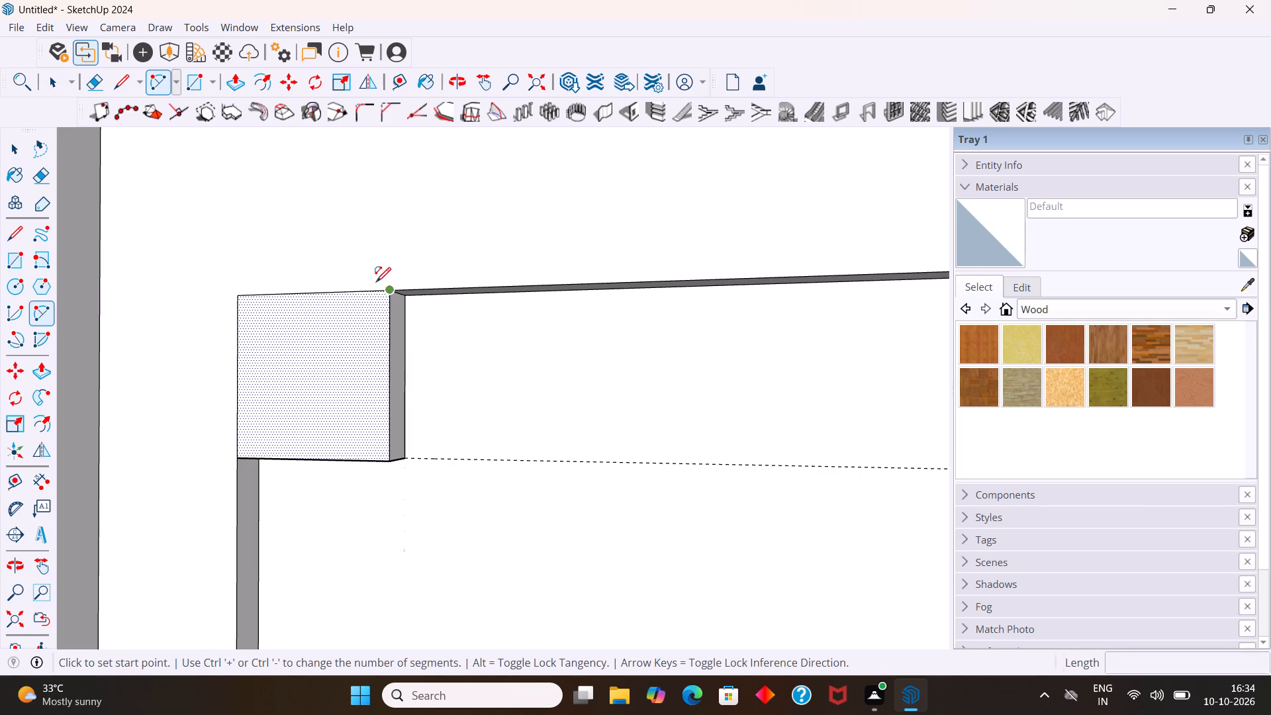
{"action": "double_click", "coordinate": [237, 452]}
{"action": "key", "text": "space"}
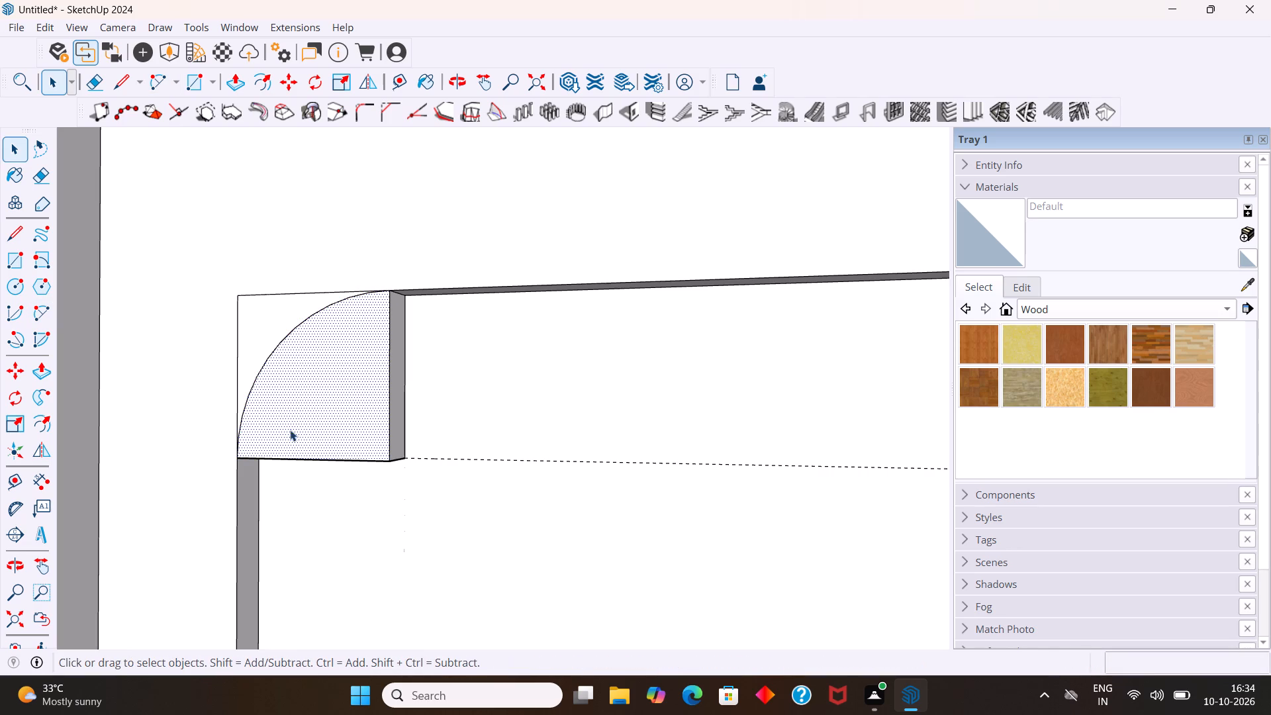
Push/Pull the quarter-circle face below the arc 3" back to the recess's back face.
{"action": "left_click", "coordinate": [310, 420]}
{"action": "key", "text": "p"}
{"action": "left_click_drag", "start_coordinate": [310, 420], "coordinate": [338, 419]}
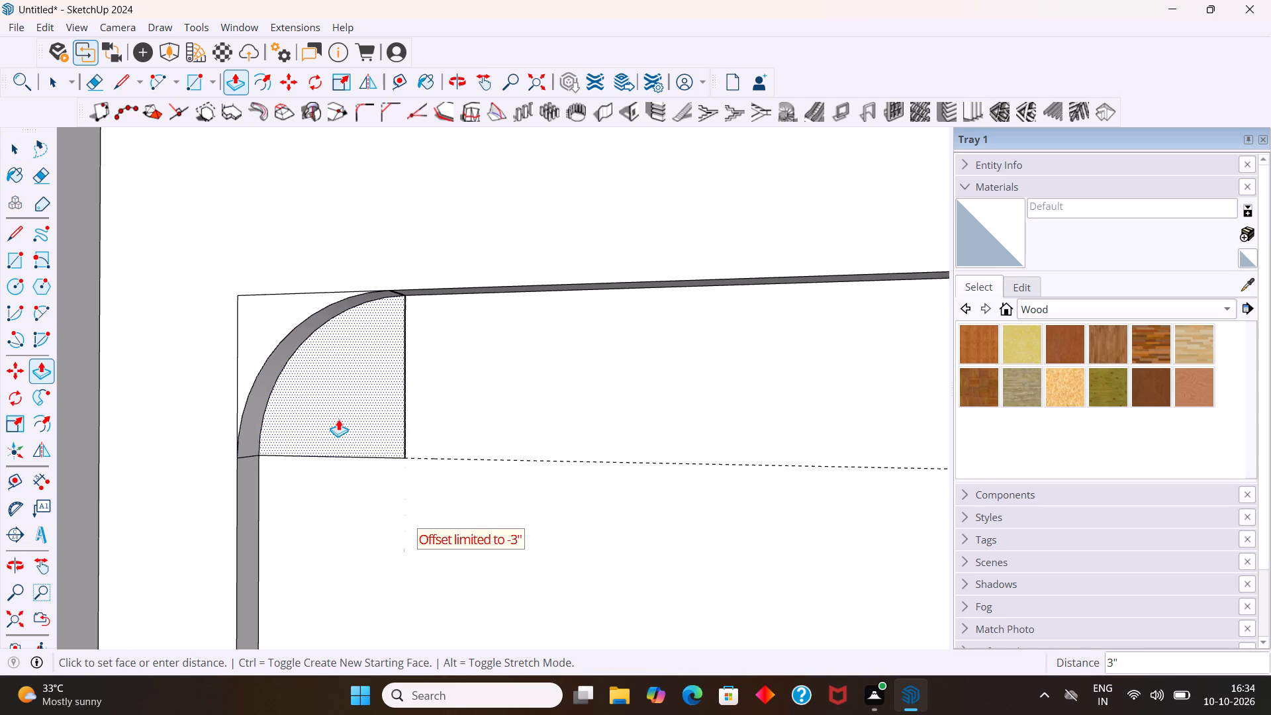
{"action": "left_click_drag", "start_coordinate": [338, 419], "coordinate": [402, 455]}
{"action": "key", "text": "space"}
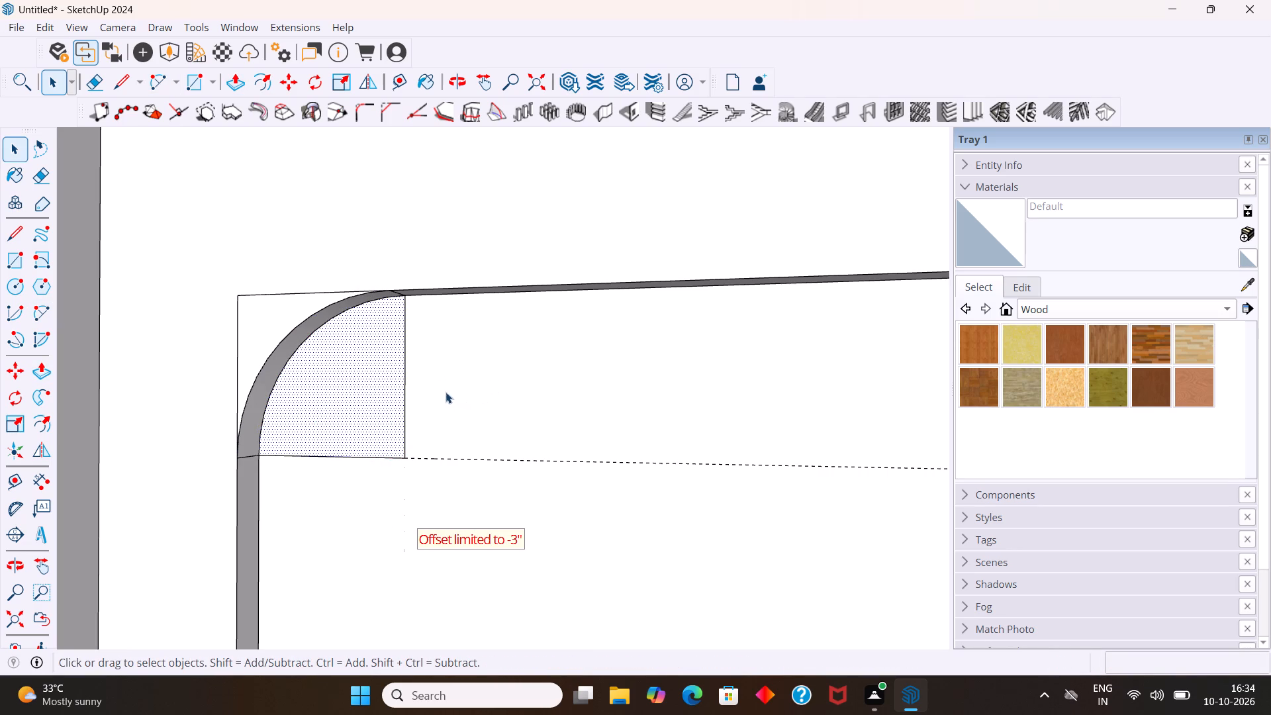
Erase the square's leftover vertical edge on the recess's back face and the two straight edges outside the rounded corner.
{"action": "key", "text": "e"}
{"action": "left_click_drag", "start_coordinate": [438, 374], "coordinate": [394, 418]}
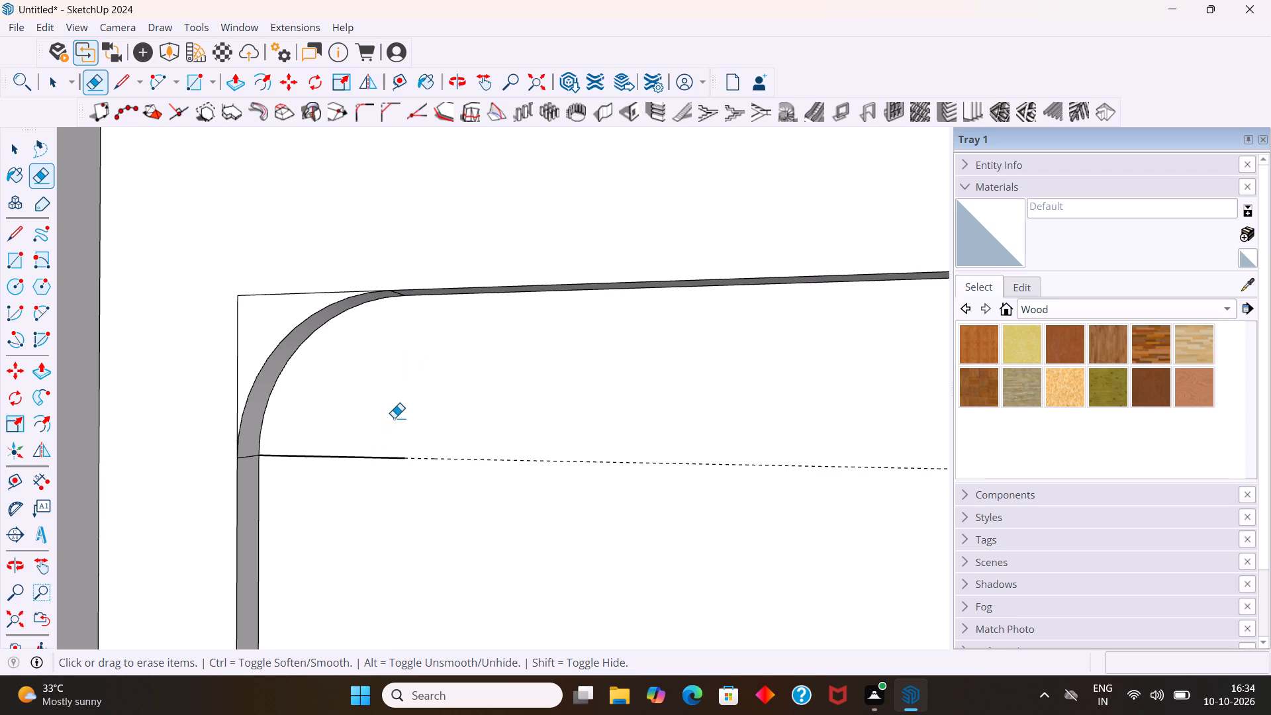
{"action": "left_click_drag", "start_coordinate": [309, 279], "coordinate": [199, 358]}
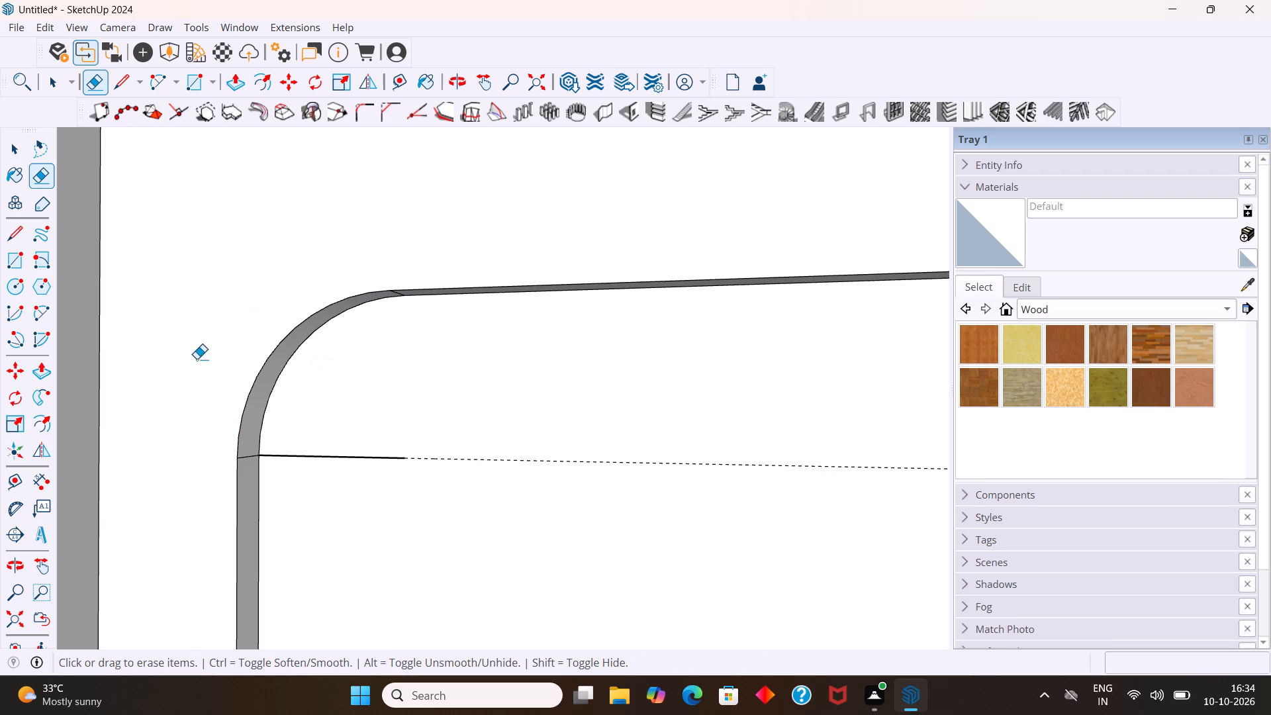
Examine the recess's rounded upper corner and its opposite, square upper corner.
{"action": "scroll", "coordinate": [170, 334], "scroll_direction": "down", "scroll_amount": 15}
{"action": "middle_click_drag", "start_coordinate": [223, 373], "coordinate": [346, 409]}
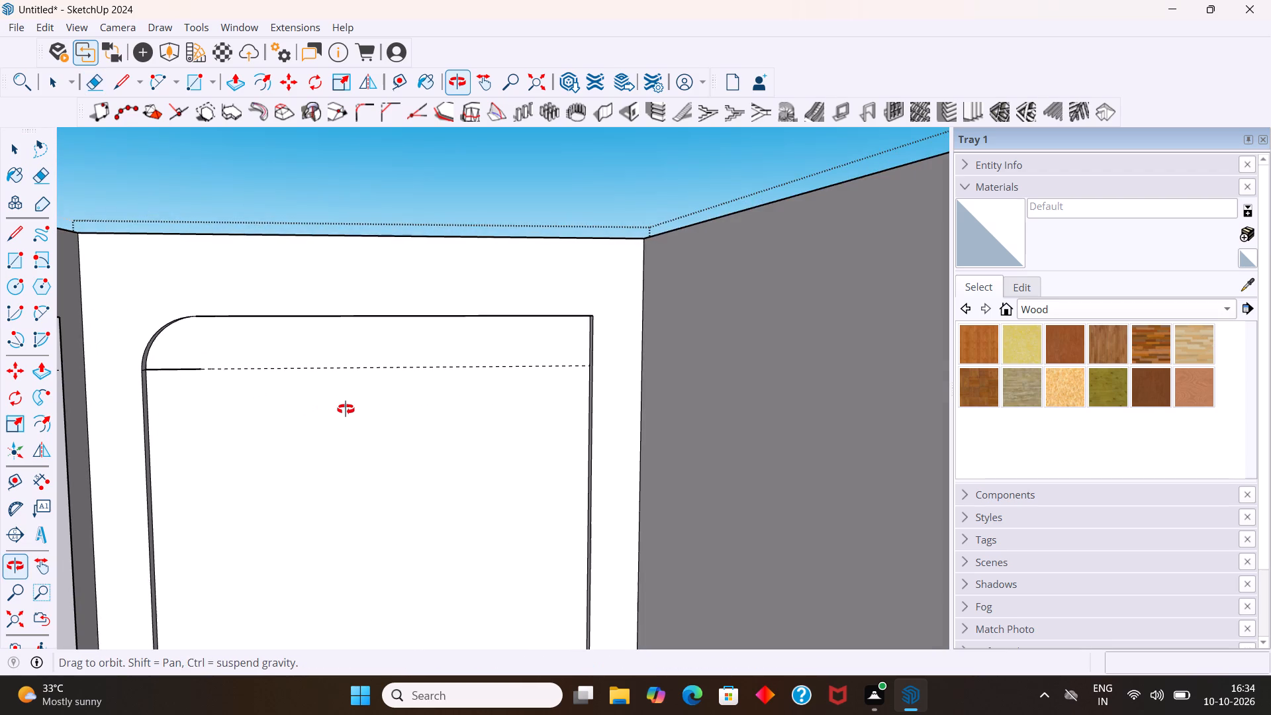
{"action": "middle_click_drag", "start_coordinate": [346, 409], "coordinate": [345, 406]}
{"action": "scroll", "coordinate": [344, 355], "scroll_direction": "up", "scroll_amount": 6}
{"action": "middle_click_drag", "start_coordinate": [314, 337], "coordinate": [369, 351]}
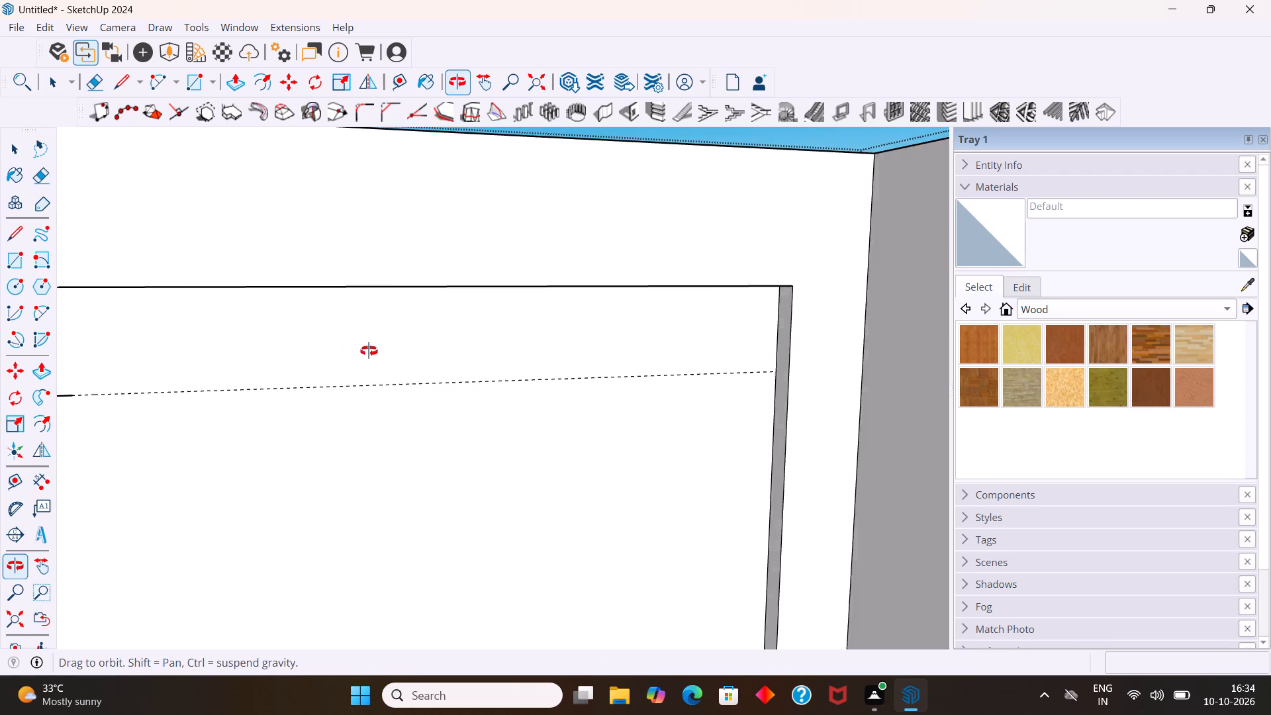
{"action": "middle_click_drag", "start_coordinate": [369, 351], "coordinate": [386, 348]}
{"action": "scroll", "coordinate": [344, 324], "scroll_direction": "down", "scroll_amount": 10}
{"action": "scroll", "coordinate": [205, 325], "scroll_direction": "up", "scroll_amount": 7}
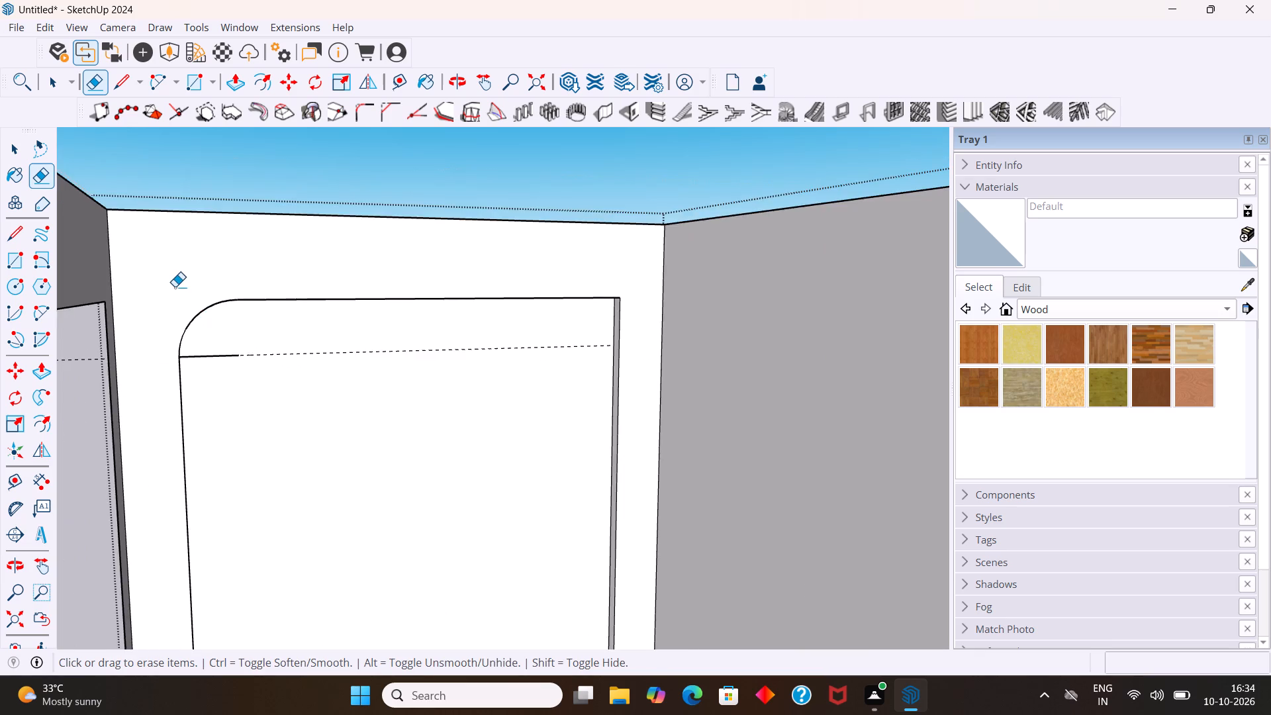
{"action": "scroll", "coordinate": [175, 287], "scroll_direction": "up", "scroll_amount": 1}
{"action": "key", "text": "space"}
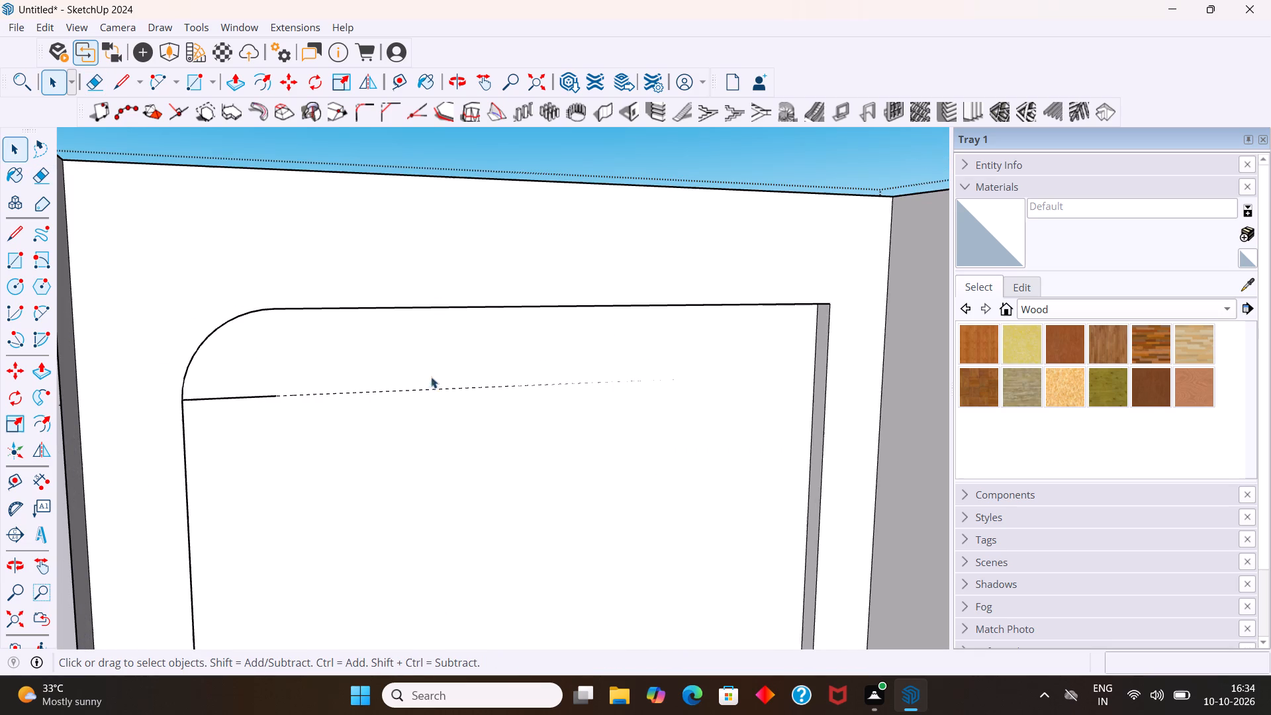
{"action": "middle_click_drag", "start_coordinate": [679, 425], "coordinate": [353, 258]}
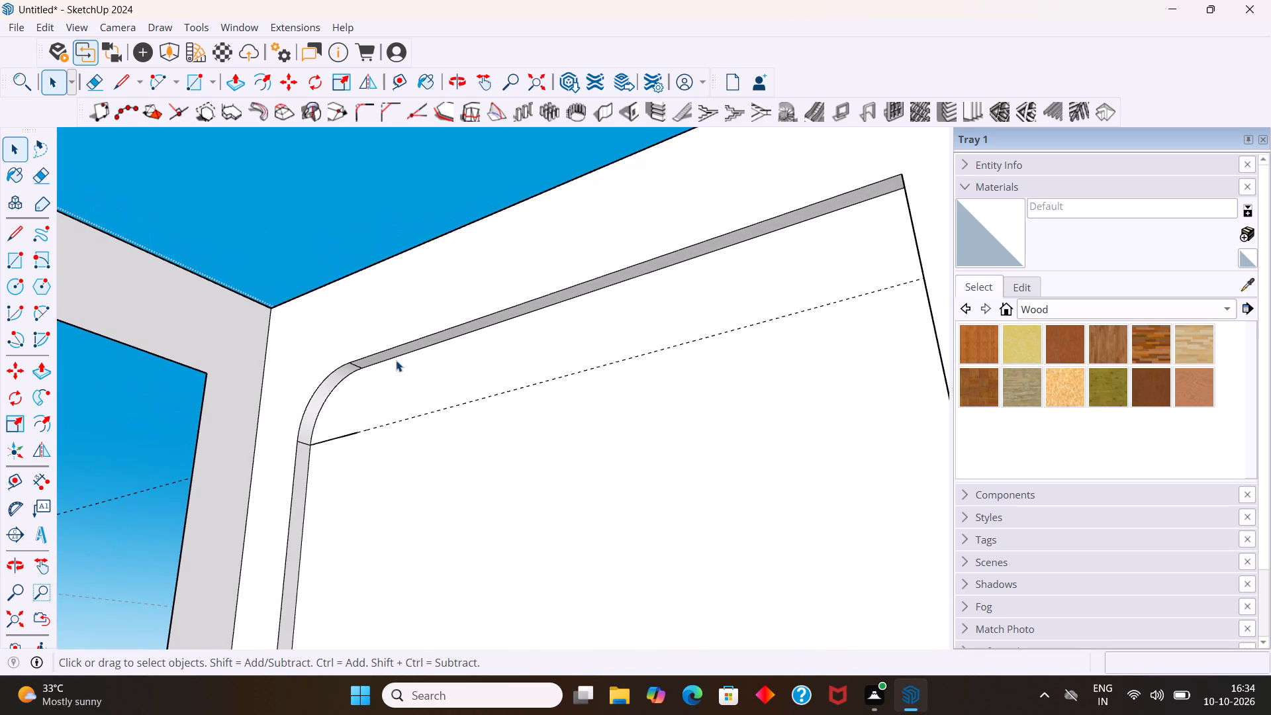
{"action": "scroll", "coordinate": [396, 360], "scroll_direction": "up", "scroll_amount": 2}
{"action": "scroll", "coordinate": [377, 354], "scroll_direction": "down", "scroll_amount": 6}
{"action": "middle_click_drag", "start_coordinate": [346, 382], "coordinate": [466, 395]}
{"action": "scroll", "coordinate": [461, 385], "scroll_direction": "down", "scroll_amount": 7}
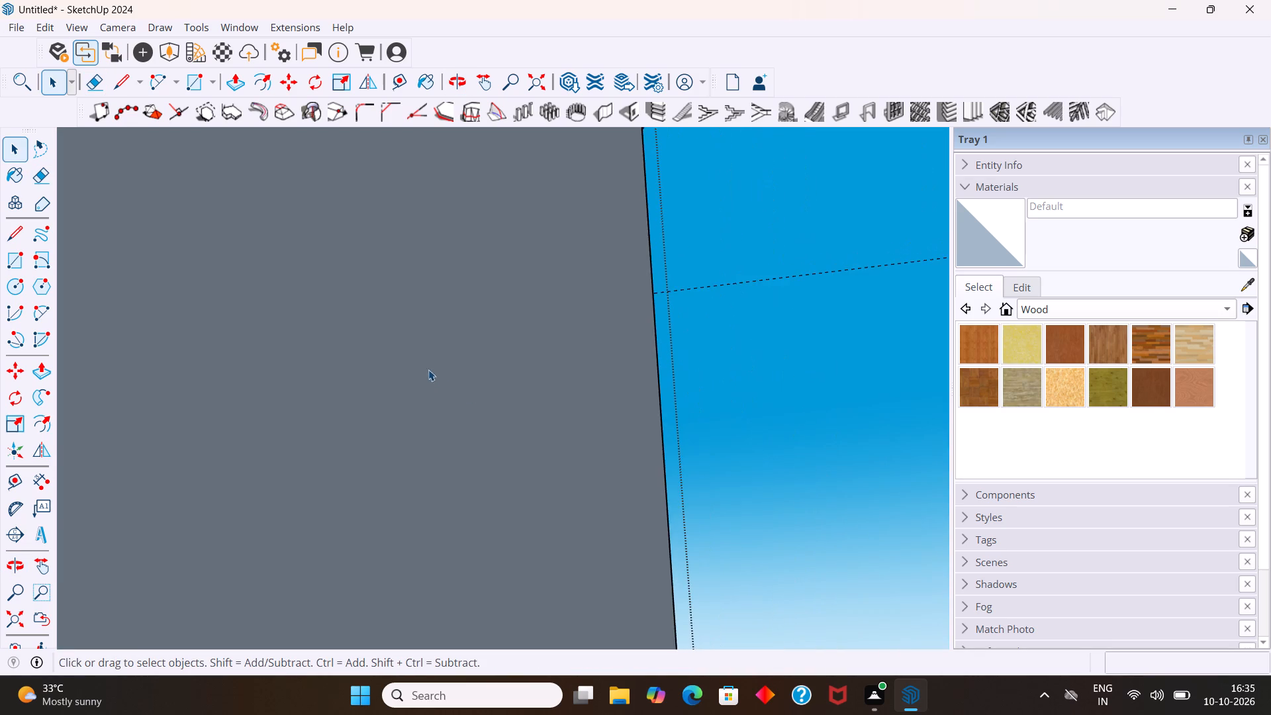
{"action": "scroll", "coordinate": [428, 369], "scroll_direction": "down", "scroll_amount": 18}
{"action": "middle_click_drag", "start_coordinate": [173, 369], "coordinate": [286, 397]}
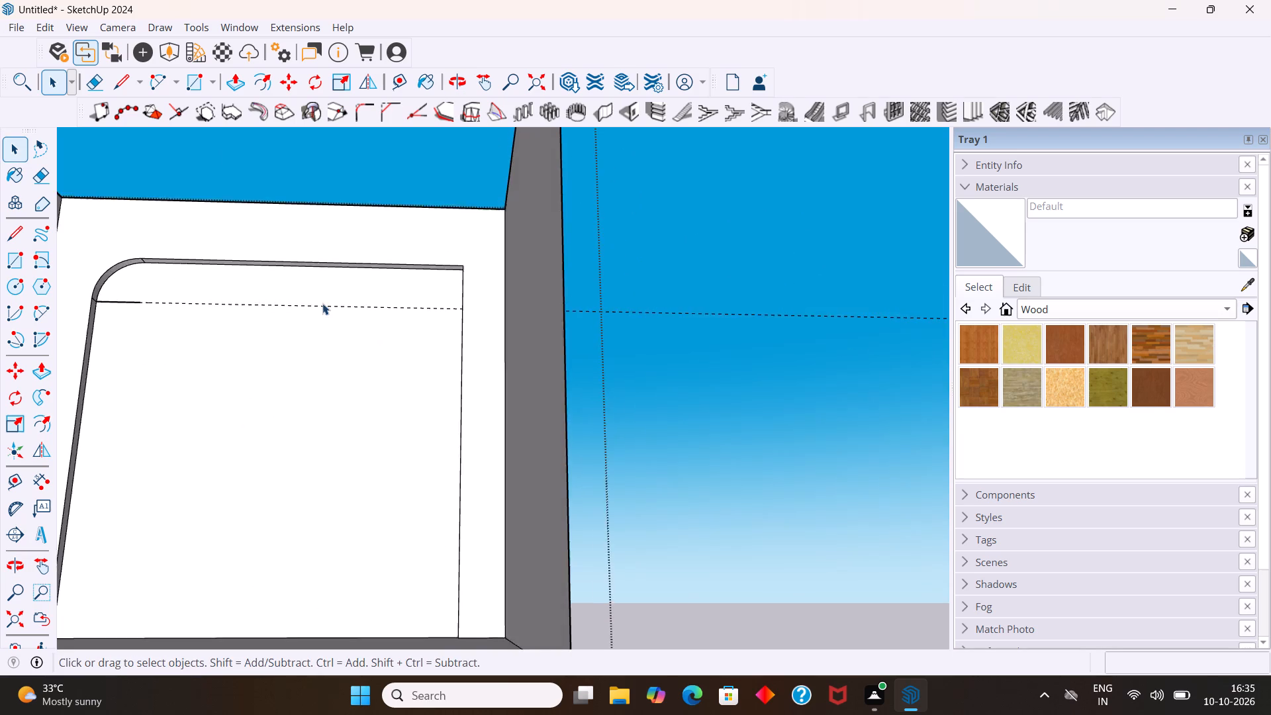
{"action": "scroll", "coordinate": [331, 258], "scroll_direction": "up", "scroll_amount": 5}
{"action": "middle_click_drag", "start_coordinate": [333, 271], "coordinate": [369, 292]}
{"action": "scroll", "coordinate": [534, 361], "scroll_direction": "up", "scroll_amount": 4}
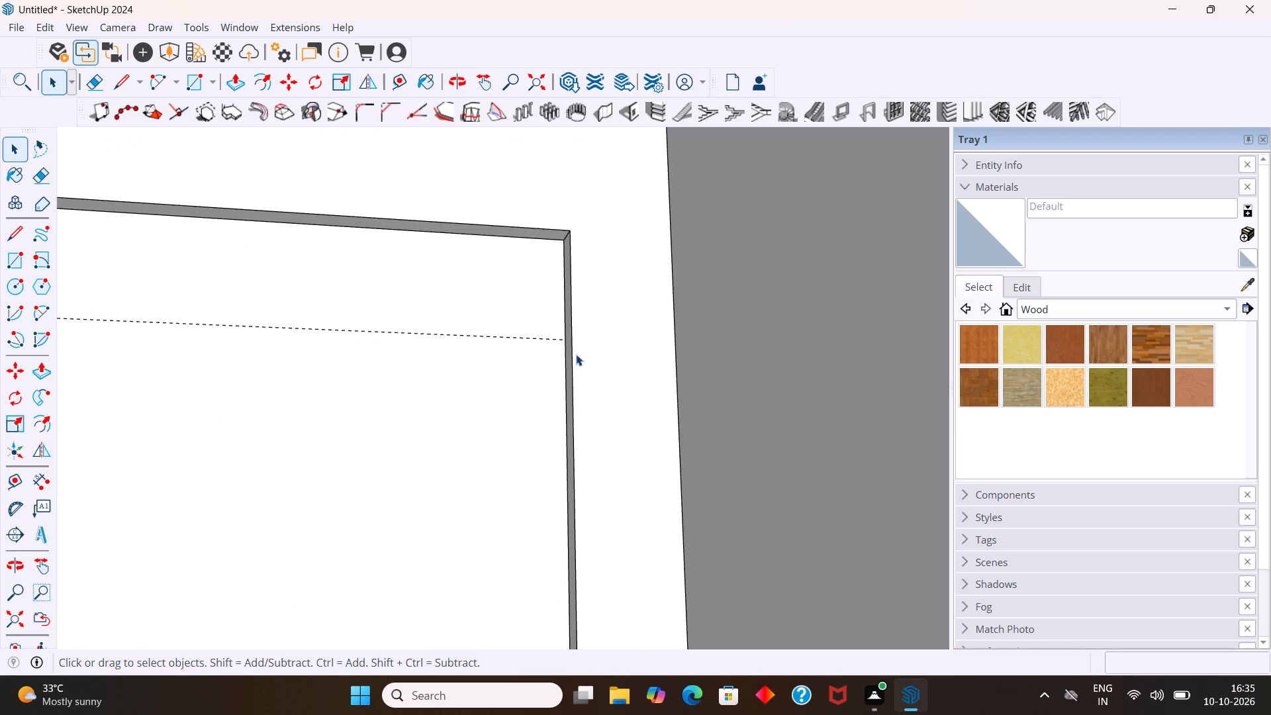
Undo the recess's rounded corner, its corner block and the construction guides, back to the recess with square upper corners.
{"action": "key", "text": "t"}
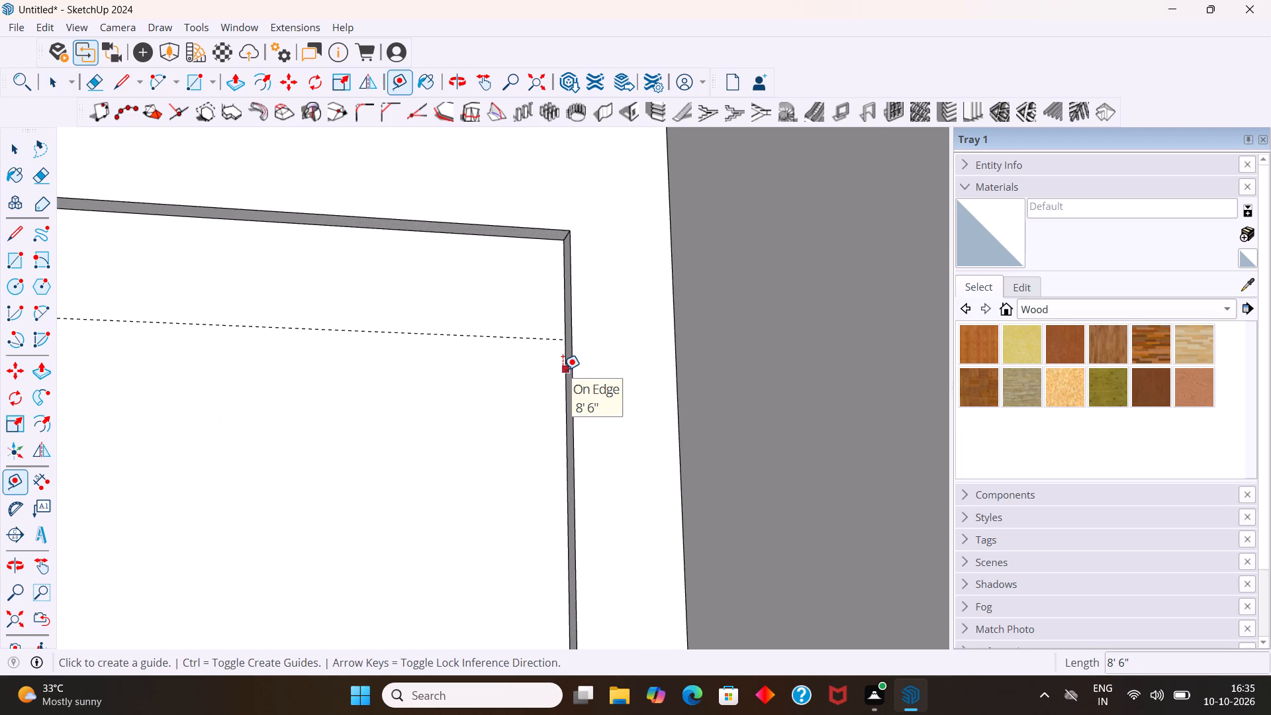
{"action": "scroll", "coordinate": [525, 369], "scroll_direction": "down", "scroll_amount": 10}
{"action": "scroll", "coordinate": [451, 345], "scroll_direction": "down", "scroll_amount": 1}
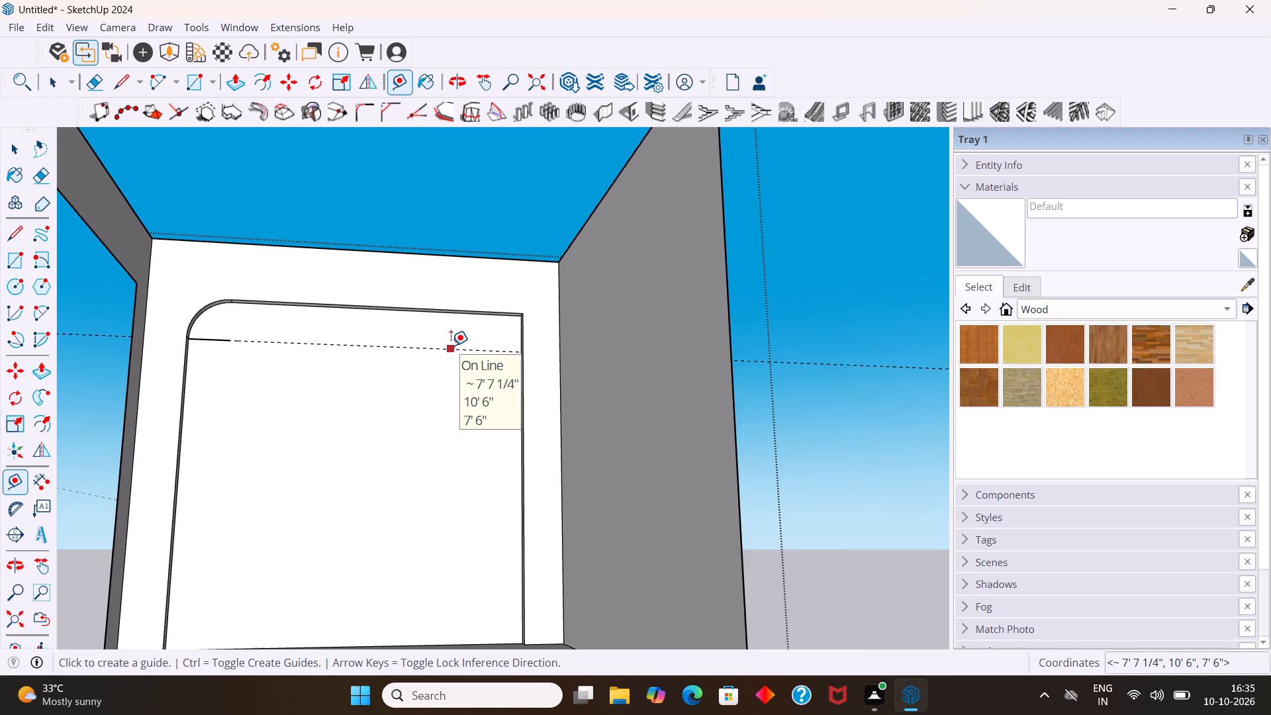
{"action": "key", "text": "ctrl+z"}
{"action": "key", "text": "ctrl+z"}
{"action": "key", "text": "ctrl+z"}
{"action": "key", "text": "ctrl+z"}
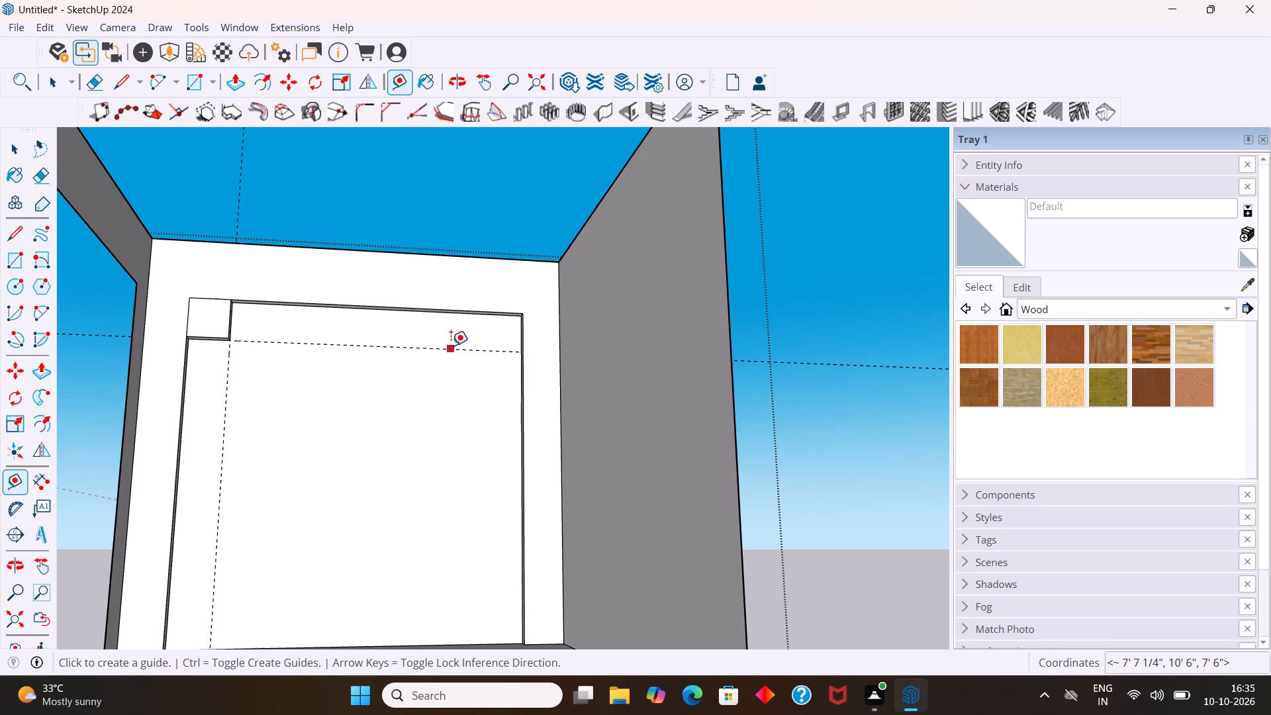
{"action": "key", "text": "ctrl+z"}
{"action": "key", "text": "ctrl+z"}
{"action": "key", "text": "ctrl+z"}
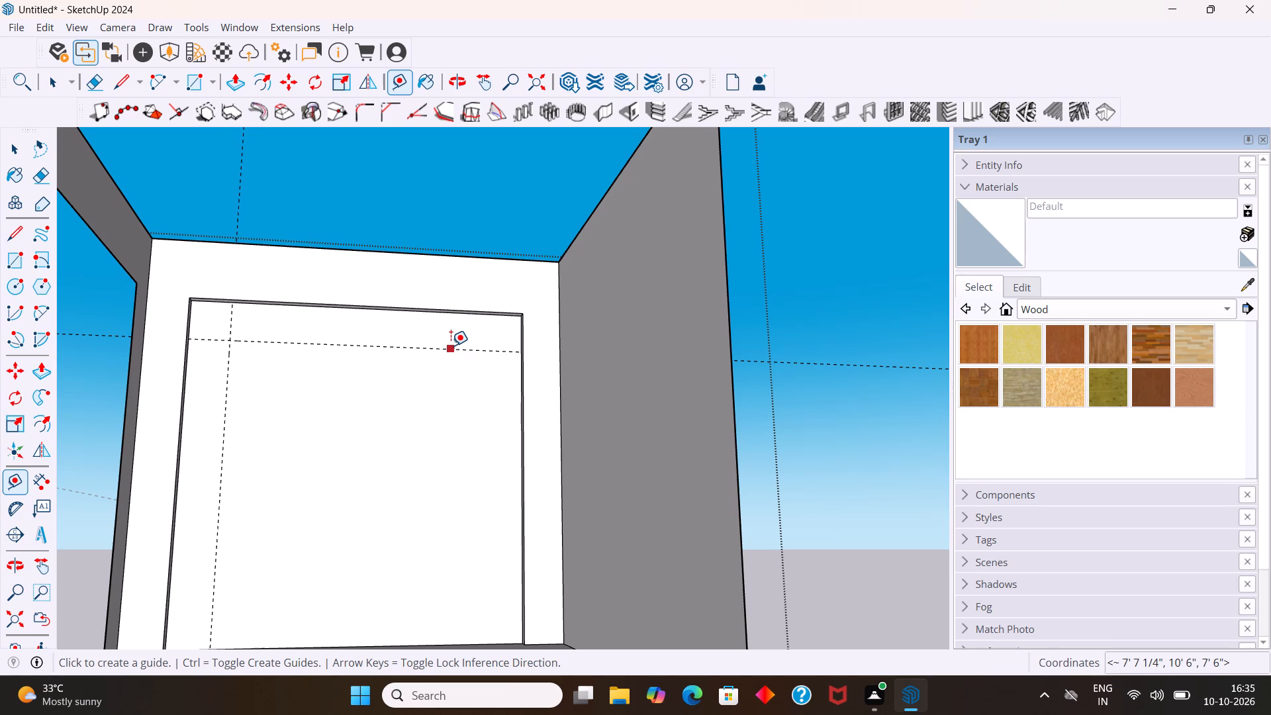
{"action": "key", "text": "ctrl+z"}
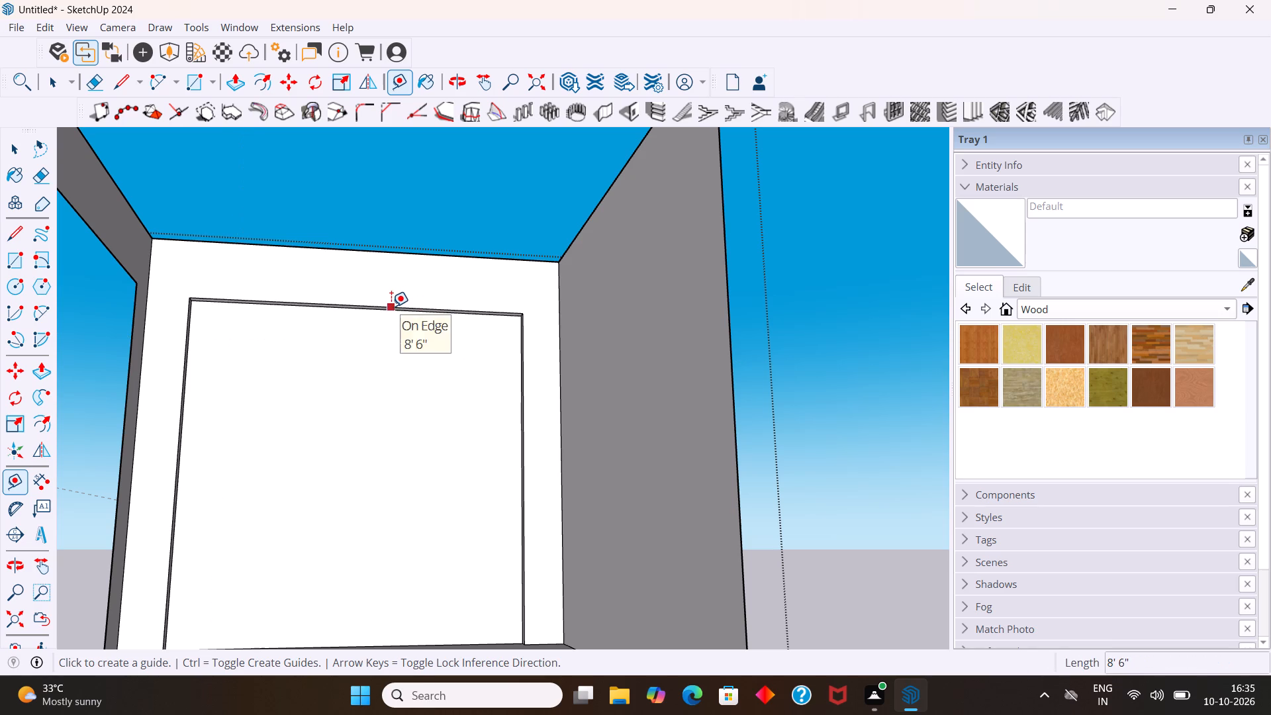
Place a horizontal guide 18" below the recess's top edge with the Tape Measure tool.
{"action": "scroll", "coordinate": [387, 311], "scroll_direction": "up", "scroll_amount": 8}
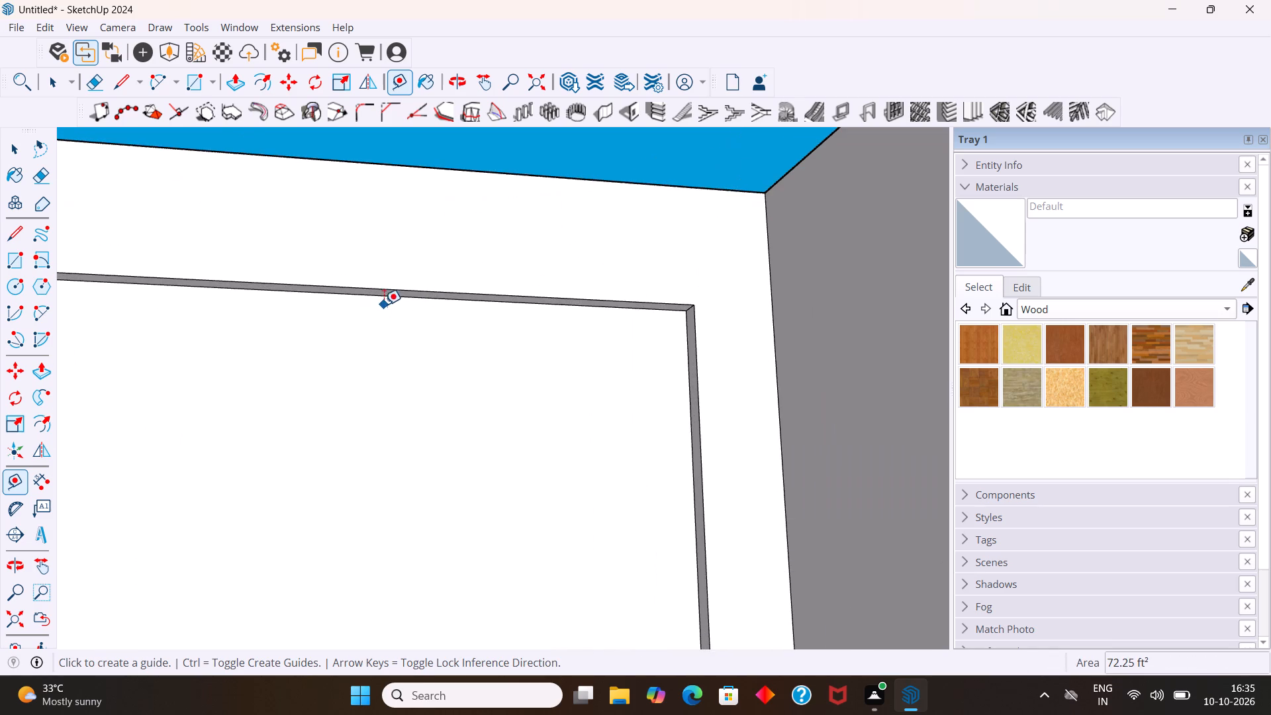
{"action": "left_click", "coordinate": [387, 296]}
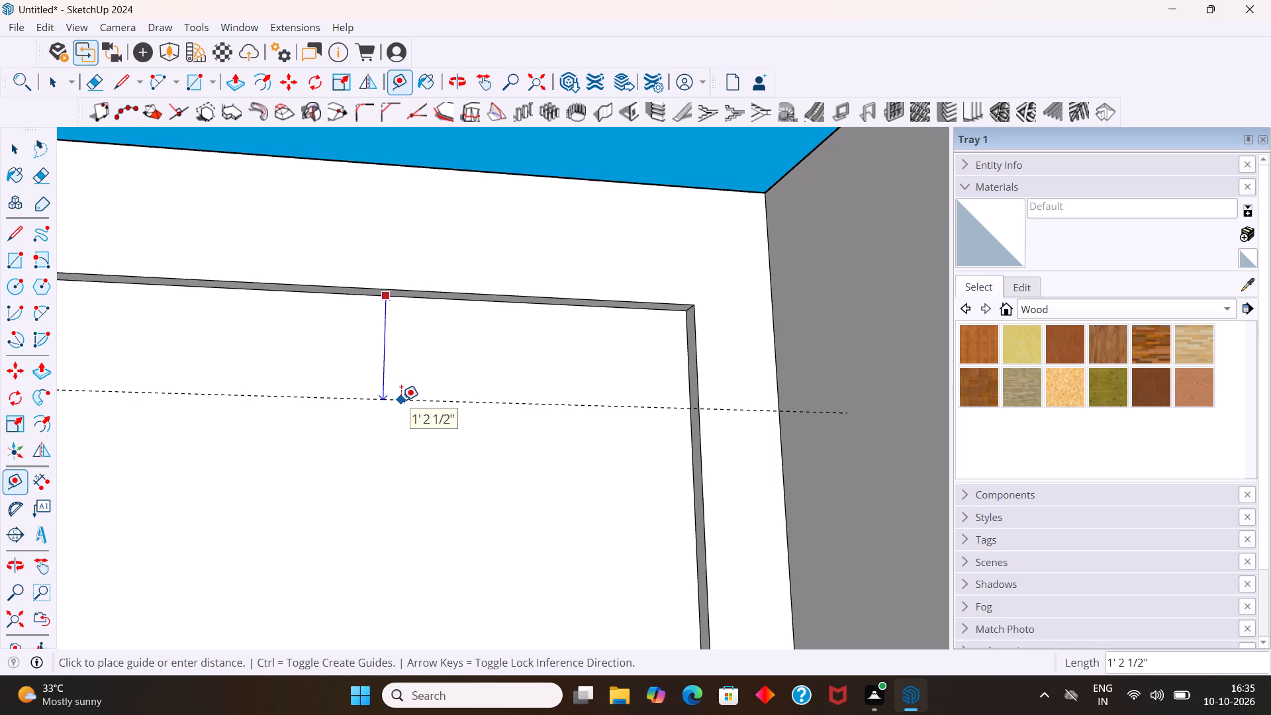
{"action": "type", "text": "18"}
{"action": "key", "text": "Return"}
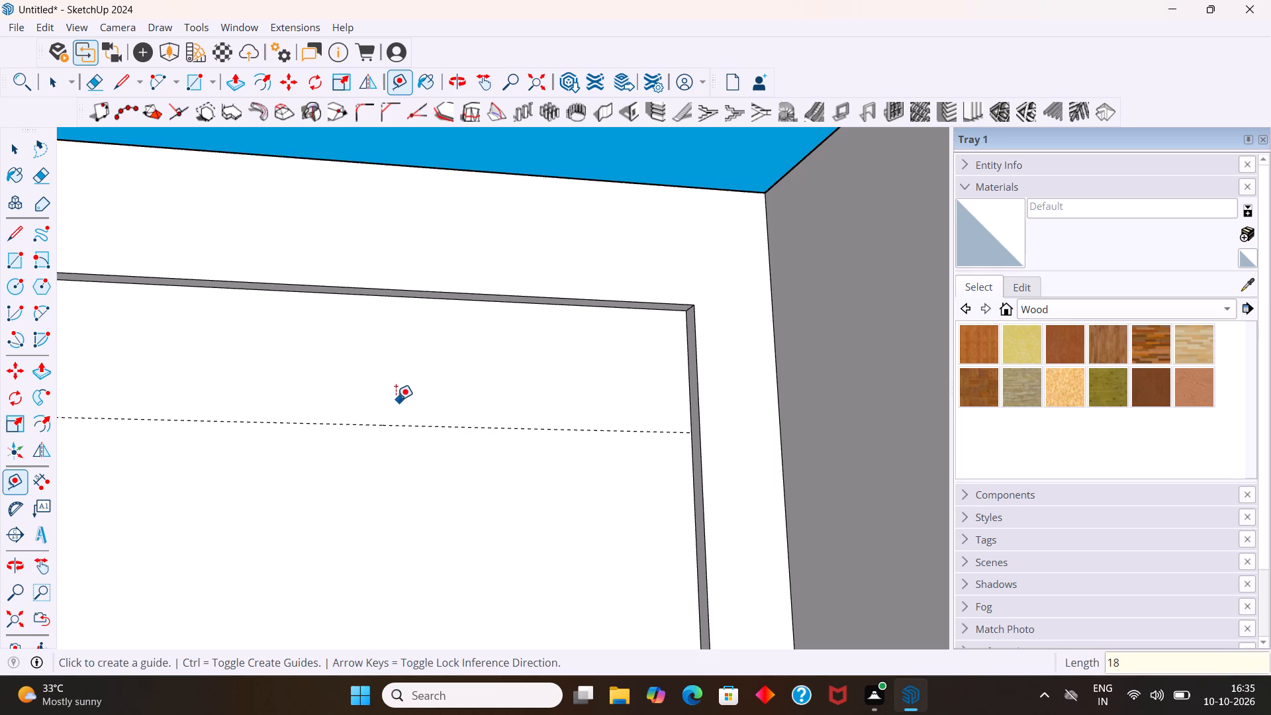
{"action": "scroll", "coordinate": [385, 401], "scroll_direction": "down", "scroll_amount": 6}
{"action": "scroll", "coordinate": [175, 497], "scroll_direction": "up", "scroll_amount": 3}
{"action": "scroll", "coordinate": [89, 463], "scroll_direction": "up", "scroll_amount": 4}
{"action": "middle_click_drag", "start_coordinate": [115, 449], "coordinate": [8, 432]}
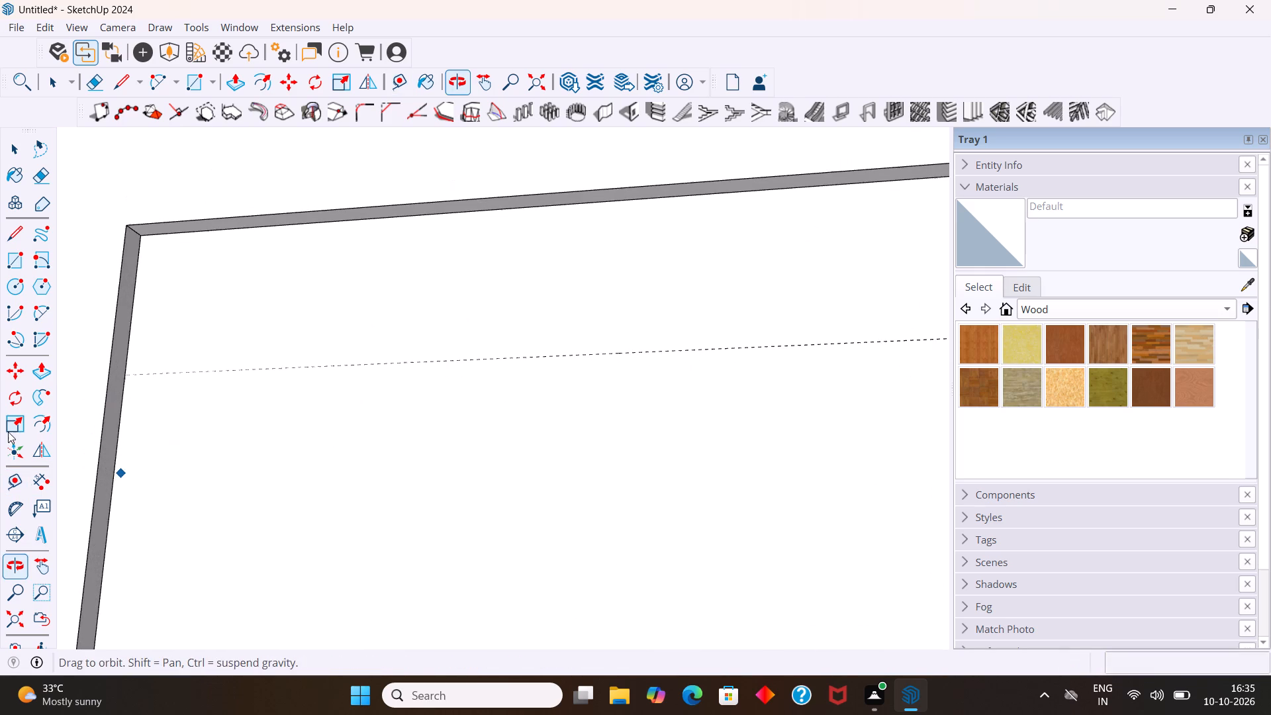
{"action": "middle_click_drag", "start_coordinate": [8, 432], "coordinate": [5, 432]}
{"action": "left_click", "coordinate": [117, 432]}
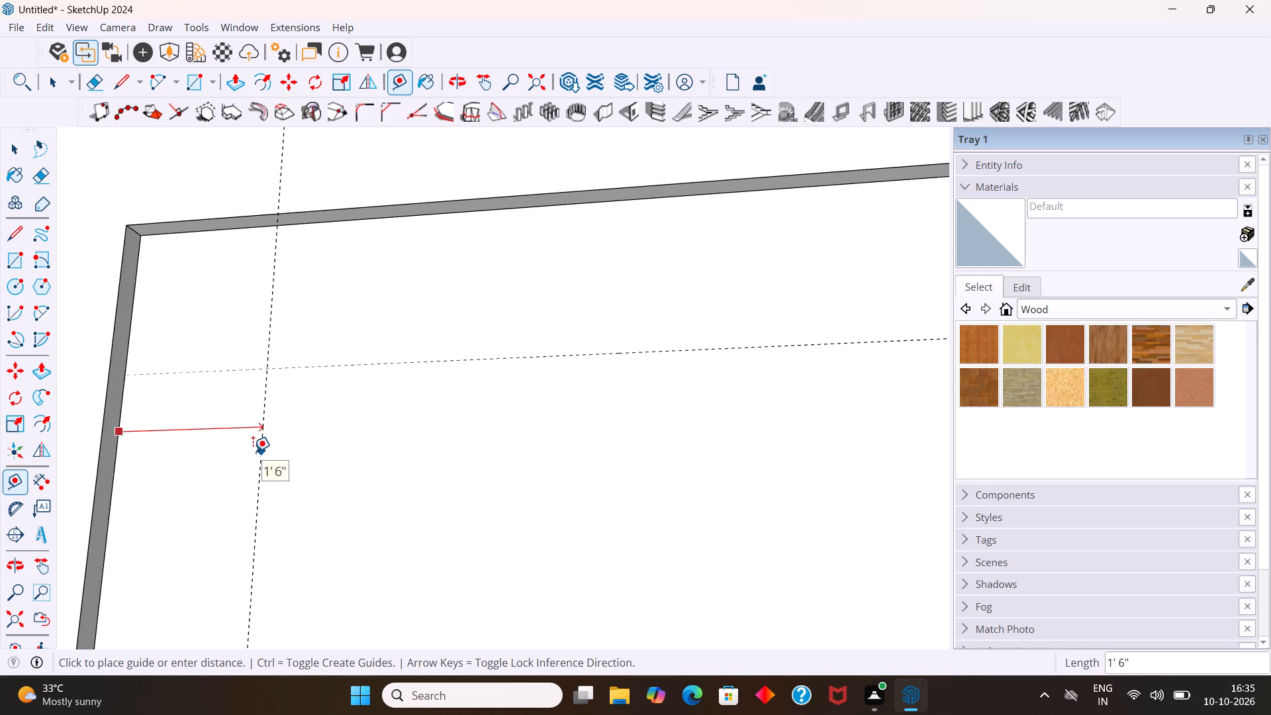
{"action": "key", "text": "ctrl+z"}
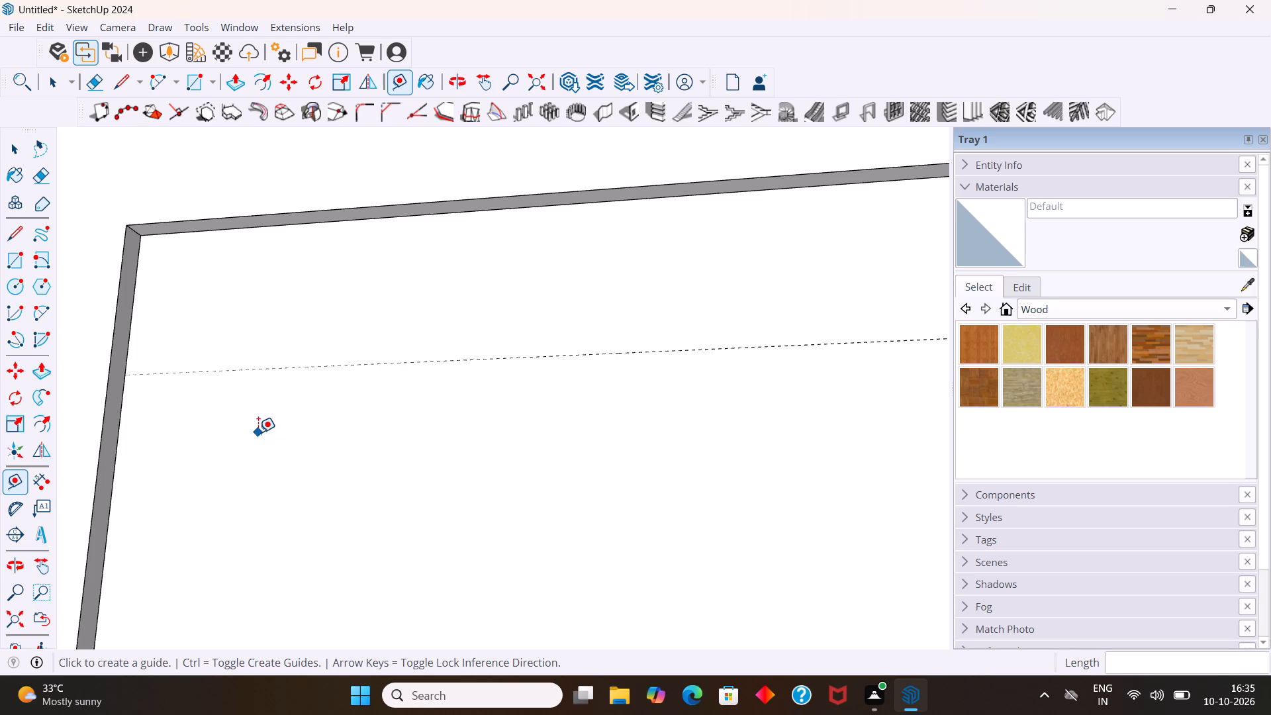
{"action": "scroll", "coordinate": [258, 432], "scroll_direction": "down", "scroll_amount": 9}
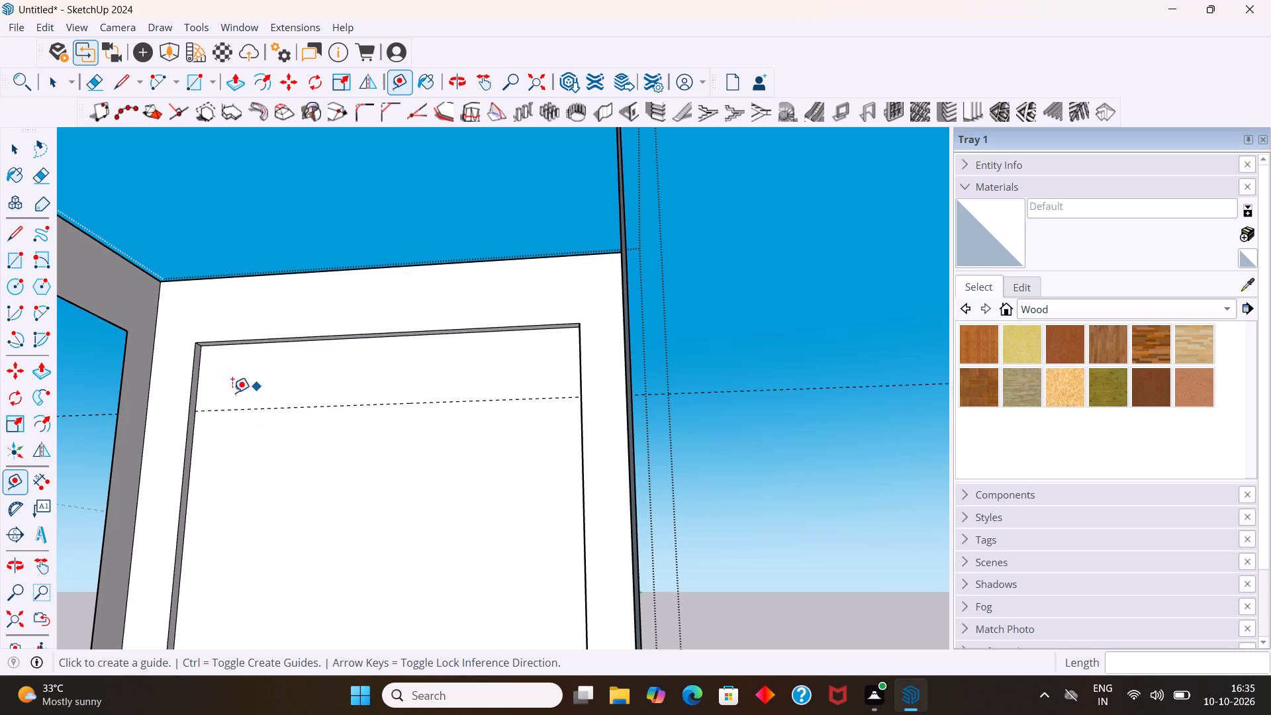
Undo the recess, its rectangular outline and all its guides, back to the plain back wall.
{"action": "key", "text": "space"}
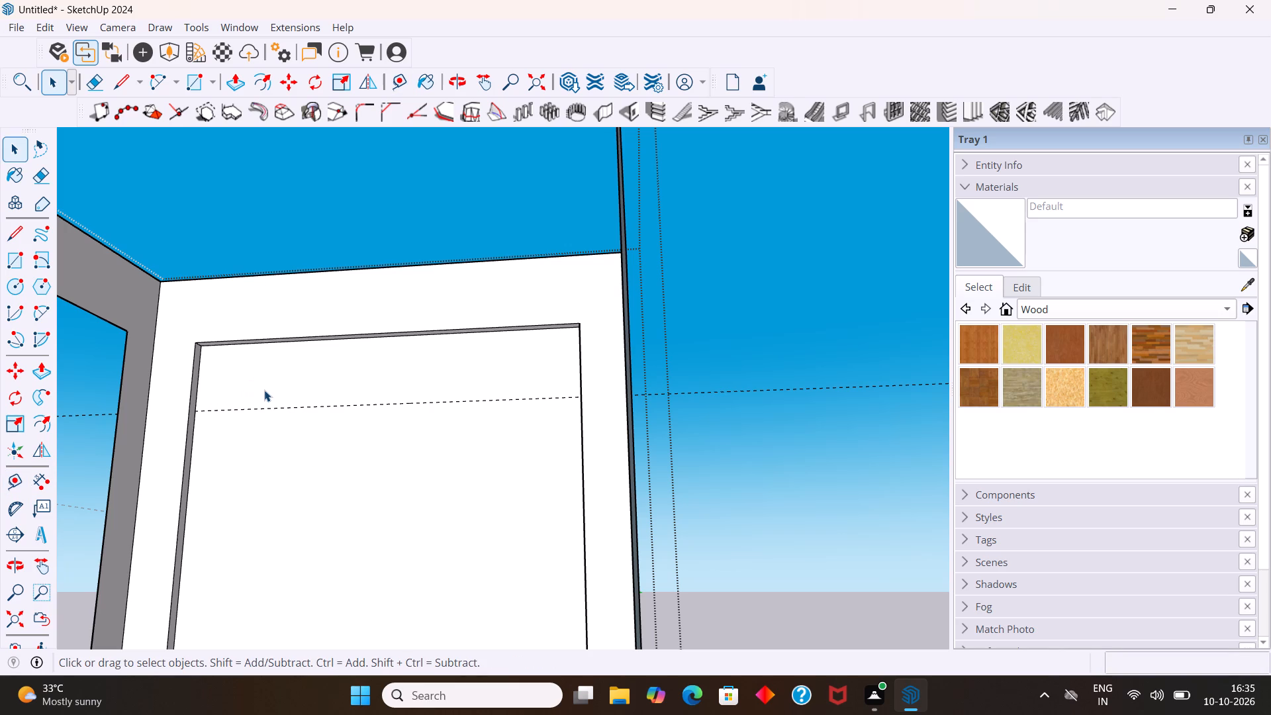
{"action": "key", "text": "ctrl+z"}
{"action": "key", "text": "ctrl+z"}
{"action": "key", "text": "ctrl+z"}
{"action": "key", "text": "ctrl+z"}
{"action": "key", "text": "ctrl+z"}
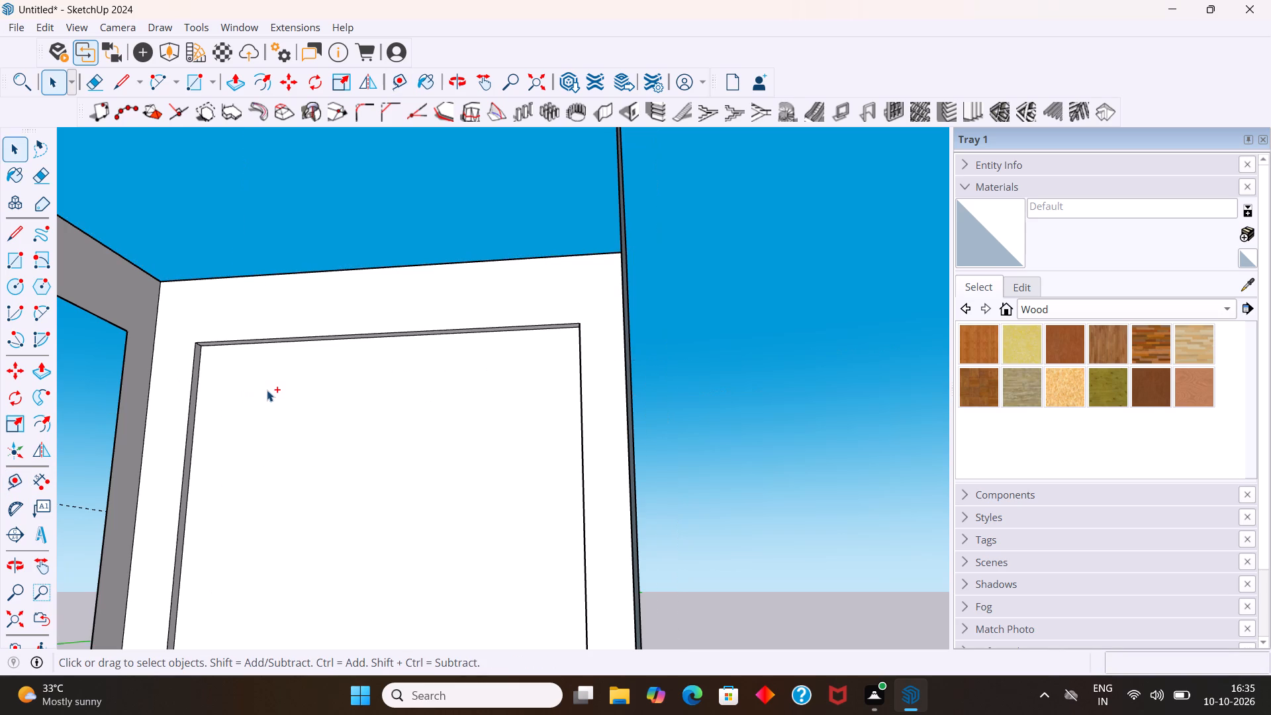
{"action": "key", "text": "ctrl+z"}
{"action": "key", "text": "ctrl+z"}
{"action": "key", "text": "ctrl+z"}
{"action": "key", "text": "ctrl+z"}
{"action": "key", "text": "ctrl+z"}
{"action": "key", "text": "ctrl+z"}
{"action": "key", "text": "ctrl+z"}
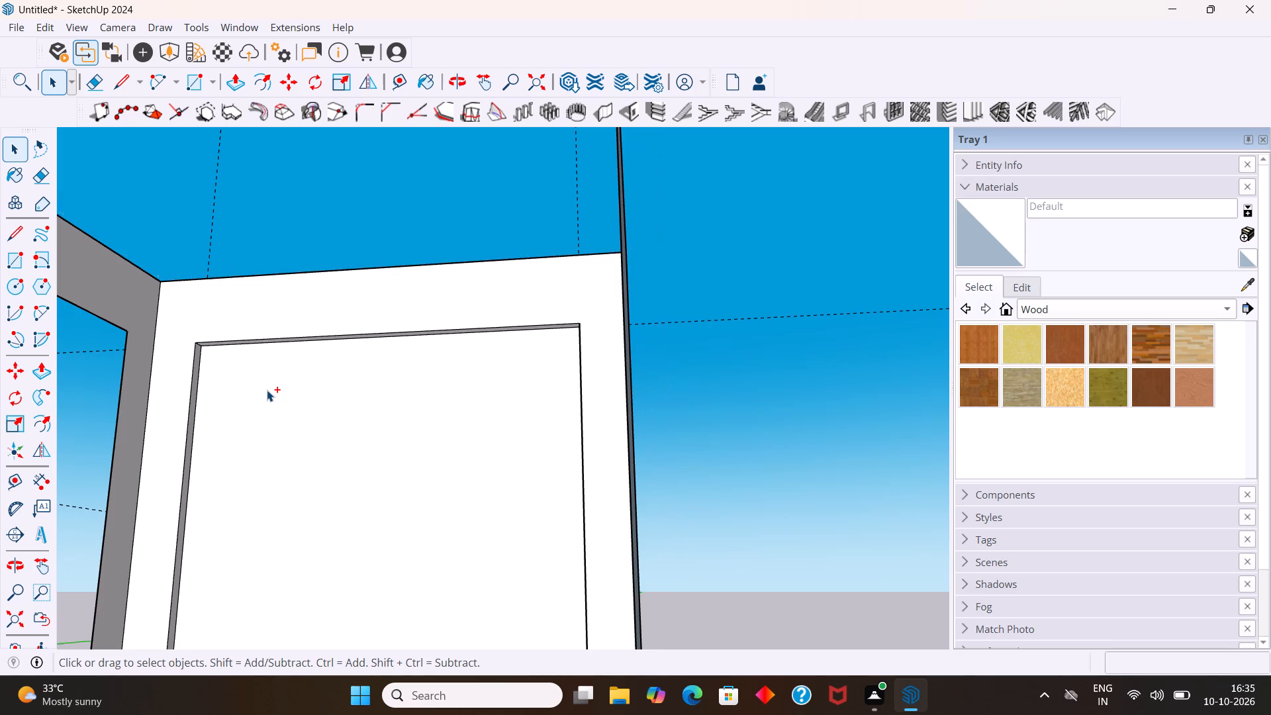
{"action": "key", "text": "ctrl+z"}
{"action": "key", "text": "ctrl+z"}
{"action": "key", "text": "ctrl+z"}
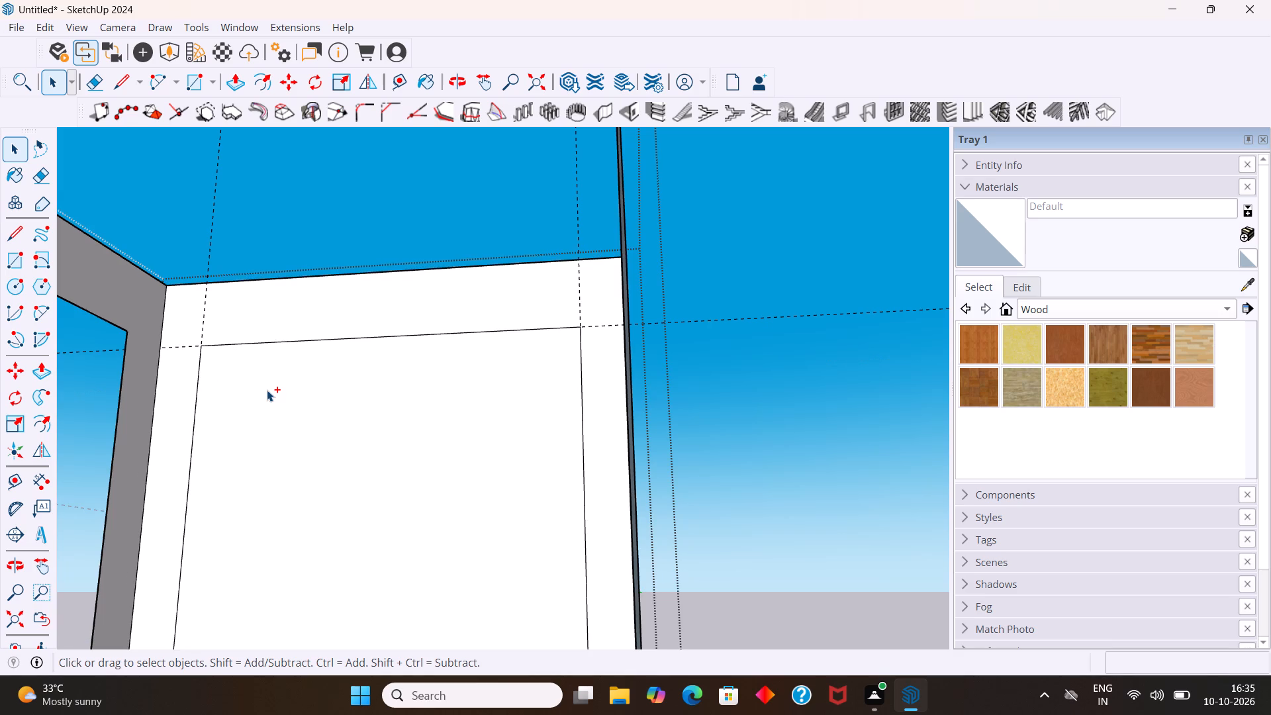
{"action": "key", "text": "ctrl+z"}
{"action": "key", "text": "ctrl+z"}
{"action": "key", "text": "ctrl+z"}
{"action": "key", "text": "ctrl+z"}
{"action": "key", "text": "ctrl+z"}
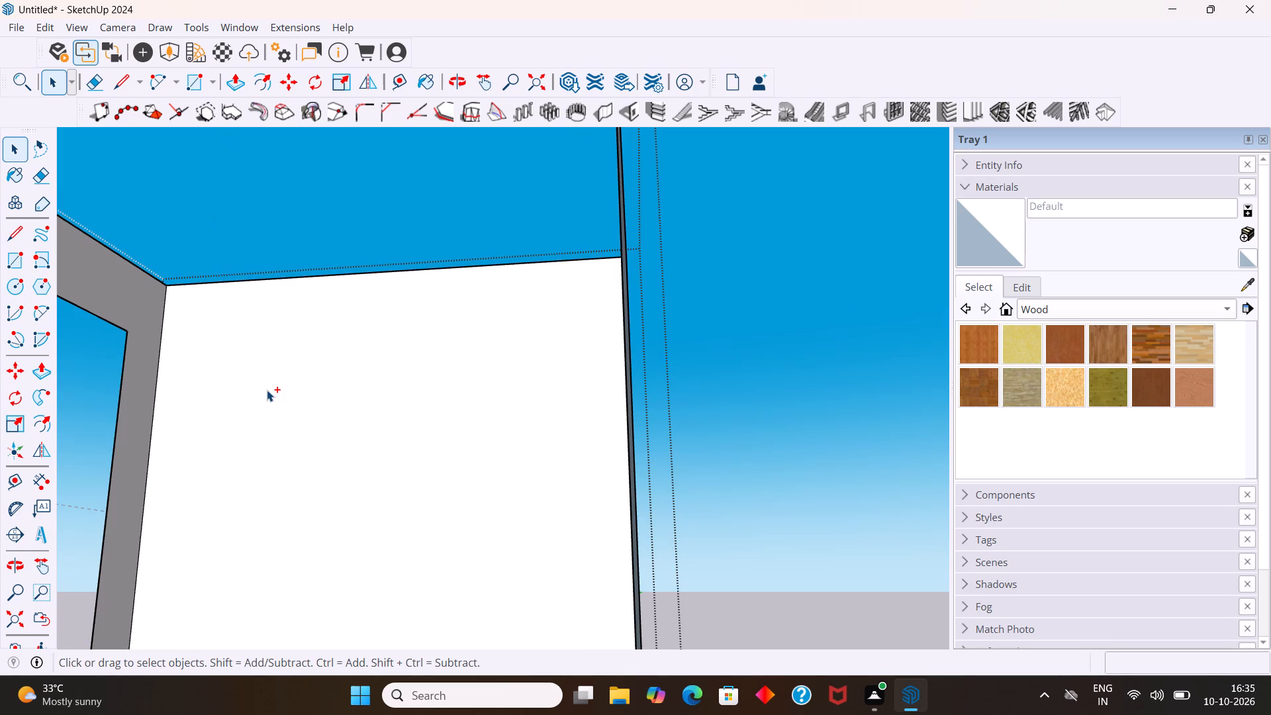
Place a horizontal guide 18" below the back wall's top edge with the Tape Measure tool.
{"action": "scroll", "coordinate": [279, 399], "scroll_direction": "down", "scroll_amount": 1}
{"action": "middle_click_drag", "start_coordinate": [287, 407], "coordinate": [324, 429]}
{"action": "scroll", "coordinate": [322, 422], "scroll_direction": "down", "scroll_amount": 5}
{"action": "middle_click_drag", "start_coordinate": [308, 428], "coordinate": [375, 479]}
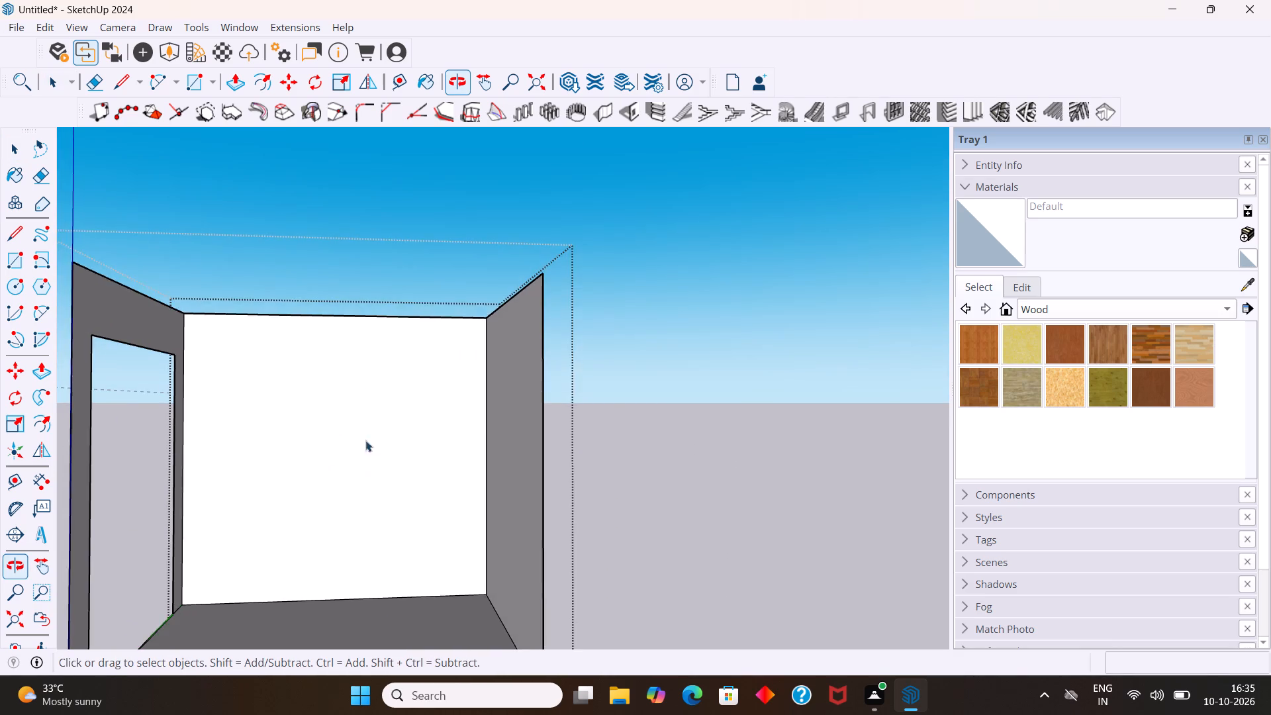
{"action": "scroll", "coordinate": [363, 435], "scroll_direction": "up", "scroll_amount": 3}
{"action": "key", "text": "t"}
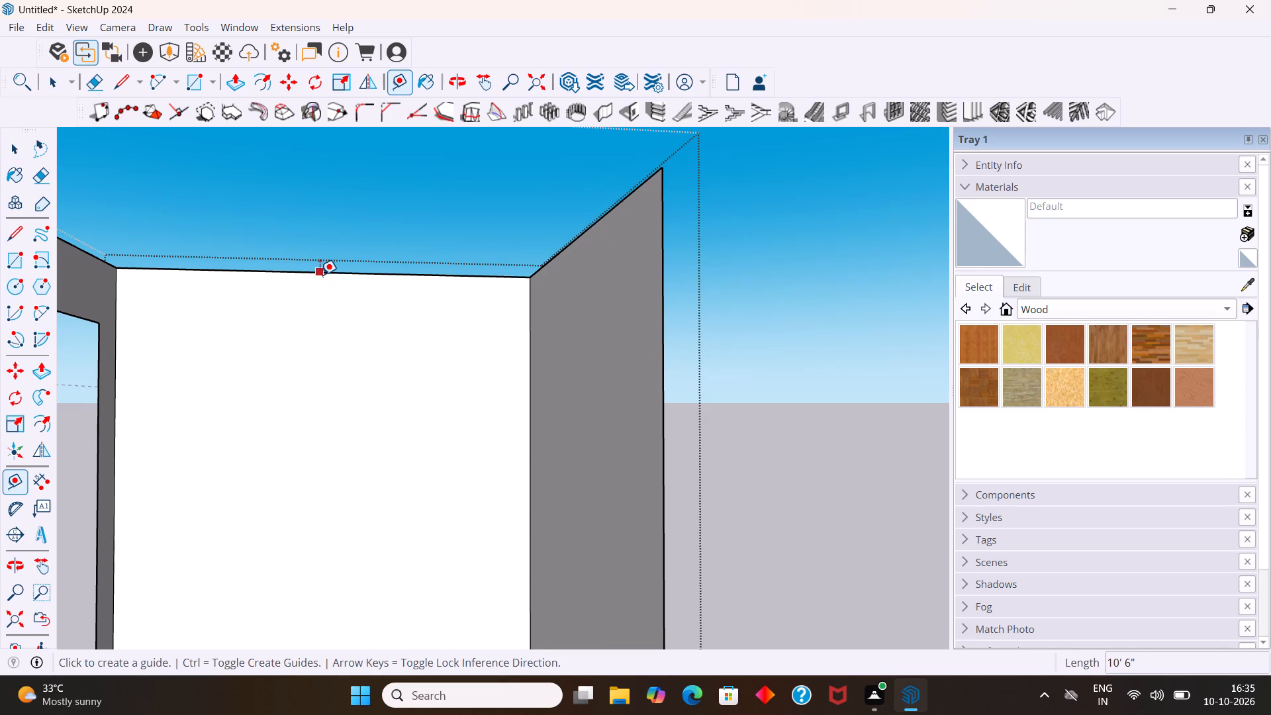
{"action": "left_click", "coordinate": [320, 272]}
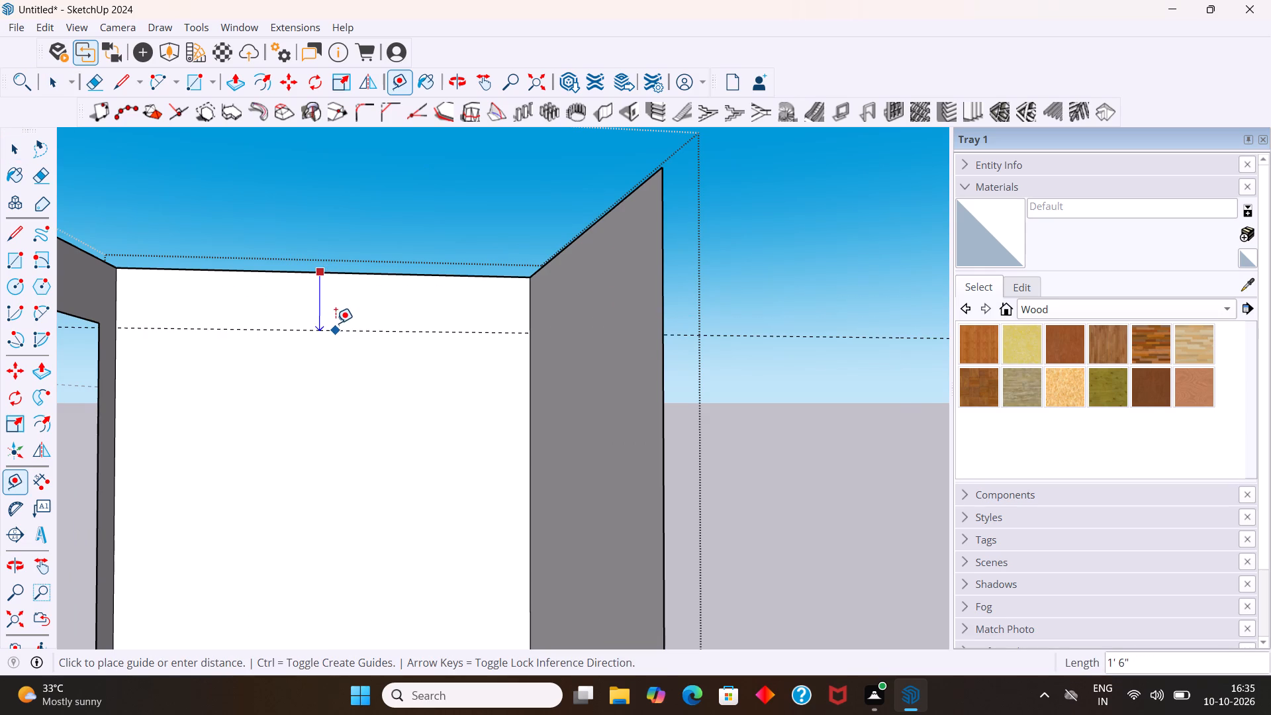
{"action": "key", "text": "1"}
{"action": "key", "text": "8"}
{"action": "key", "text": "Return"}
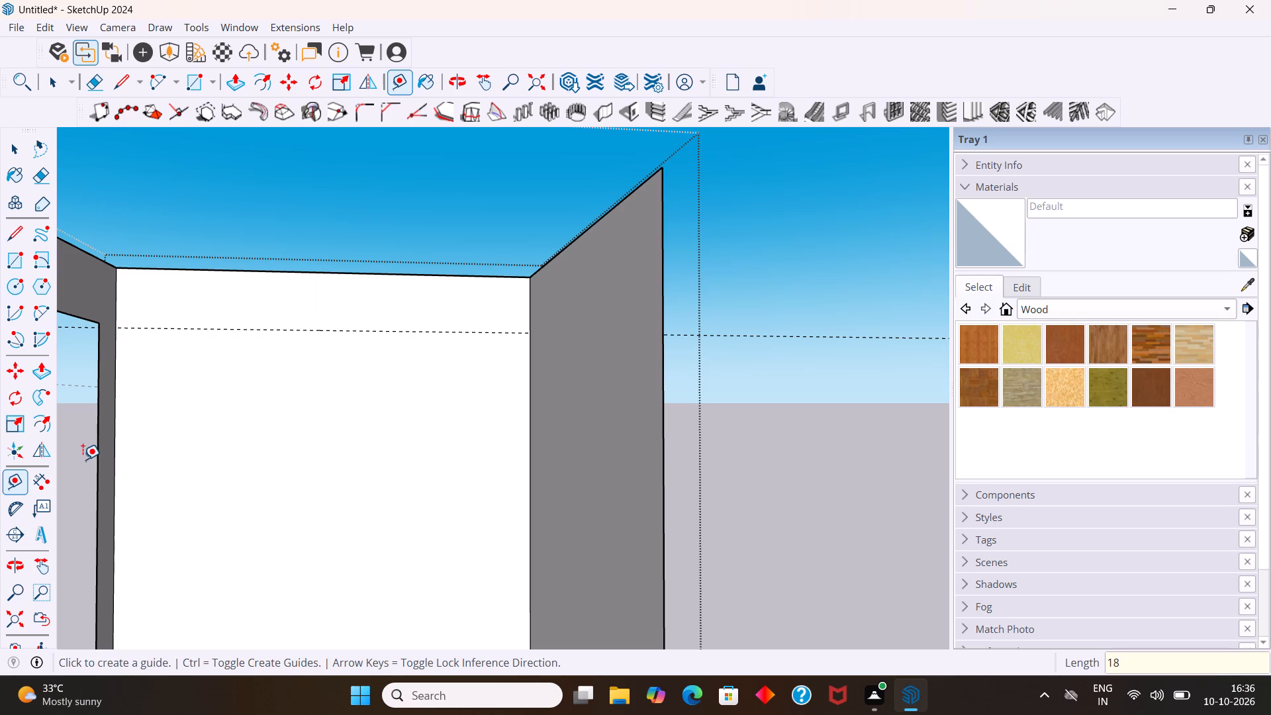
{"action": "key", "text": "Escape"}
Place two vertical guides on the back wall, each 24" in from one of its side edges.
{"action": "middle_click_drag", "start_coordinate": [220, 489], "coordinate": [160, 508]}
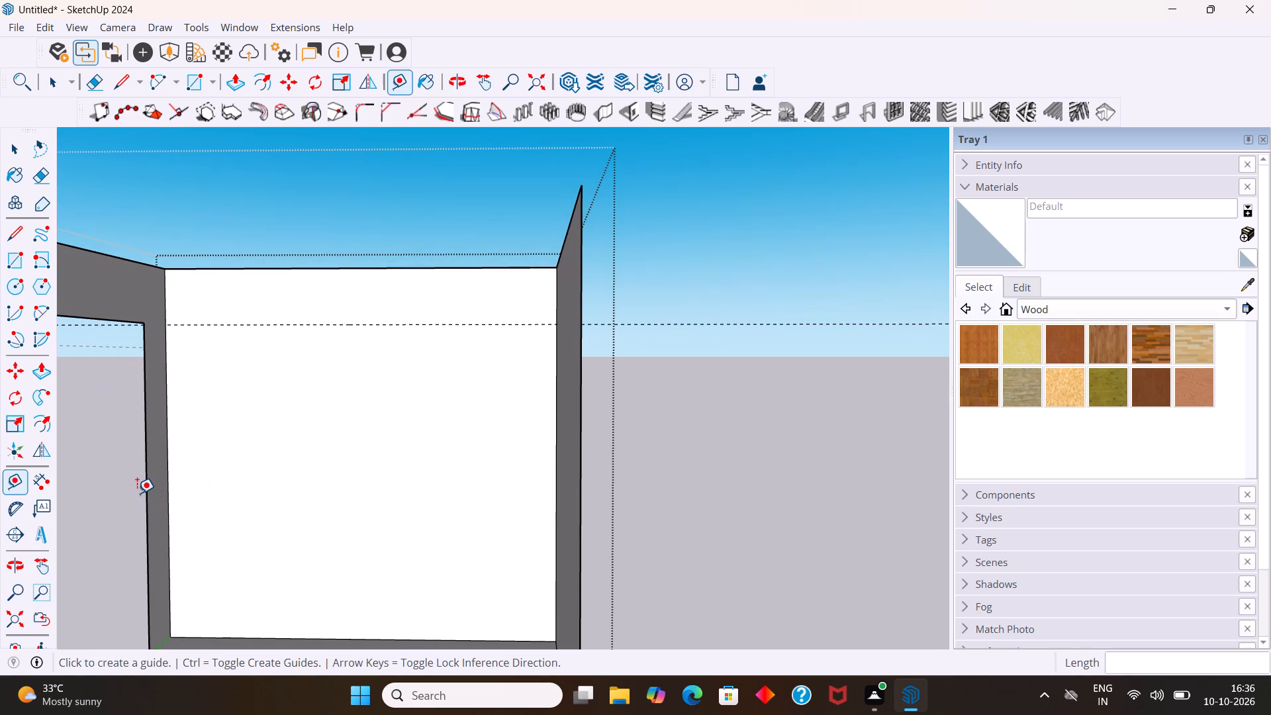
{"action": "key", "text": "Escape"}
{"action": "key", "text": "space"}
{"action": "key", "text": "space"}
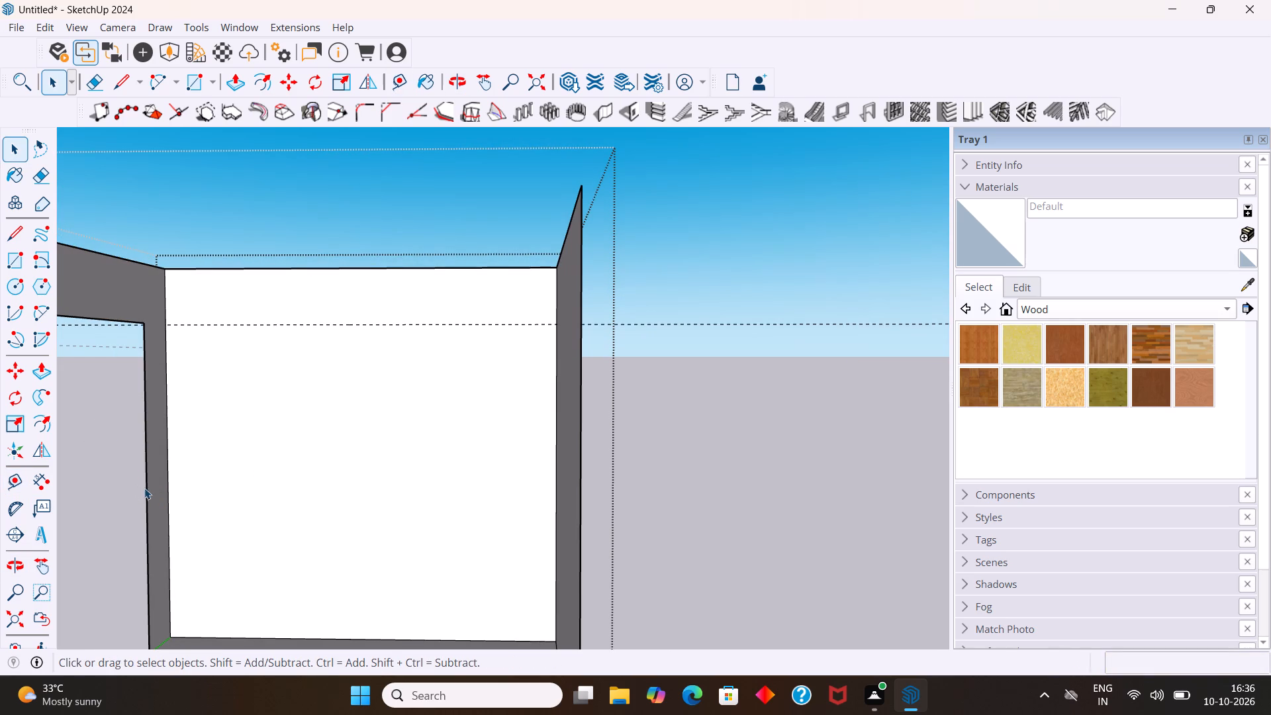
{"action": "key", "text": "t"}
{"action": "left_click", "coordinate": [163, 446]}
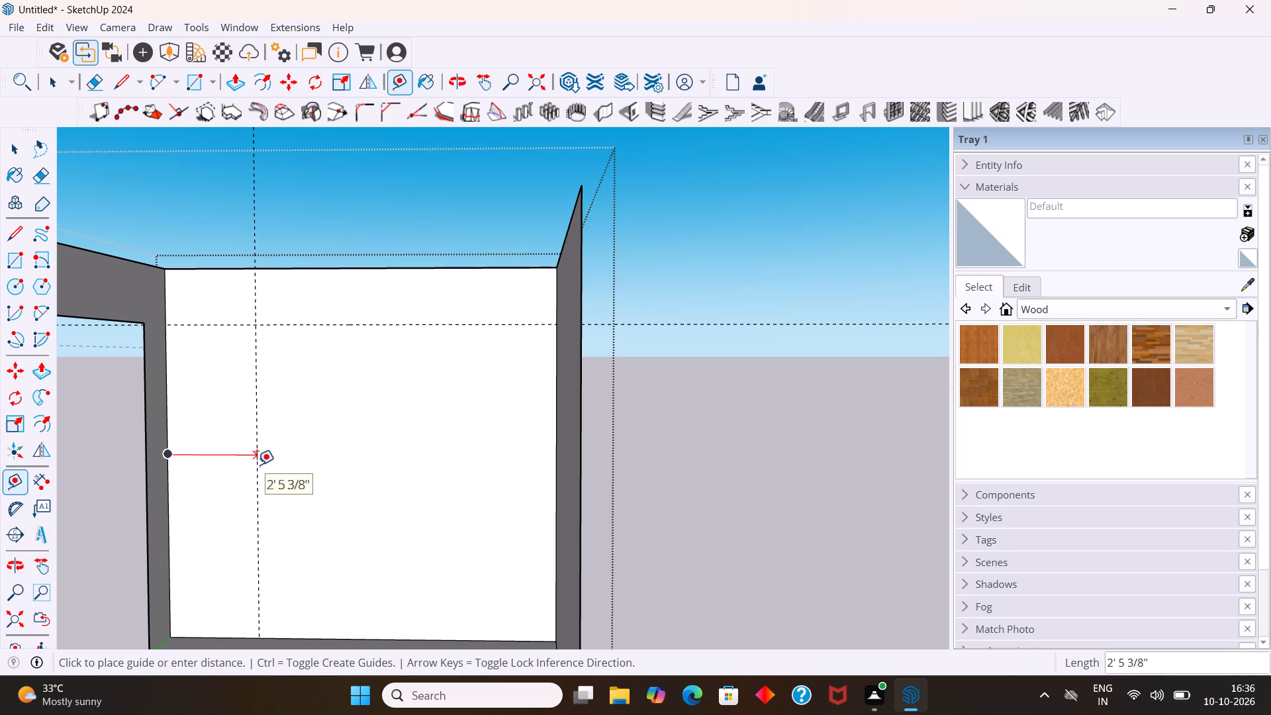
{"action": "key", "text": "2"}
{"action": "key", "text": "4"}
{"action": "key", "text": "Return"}
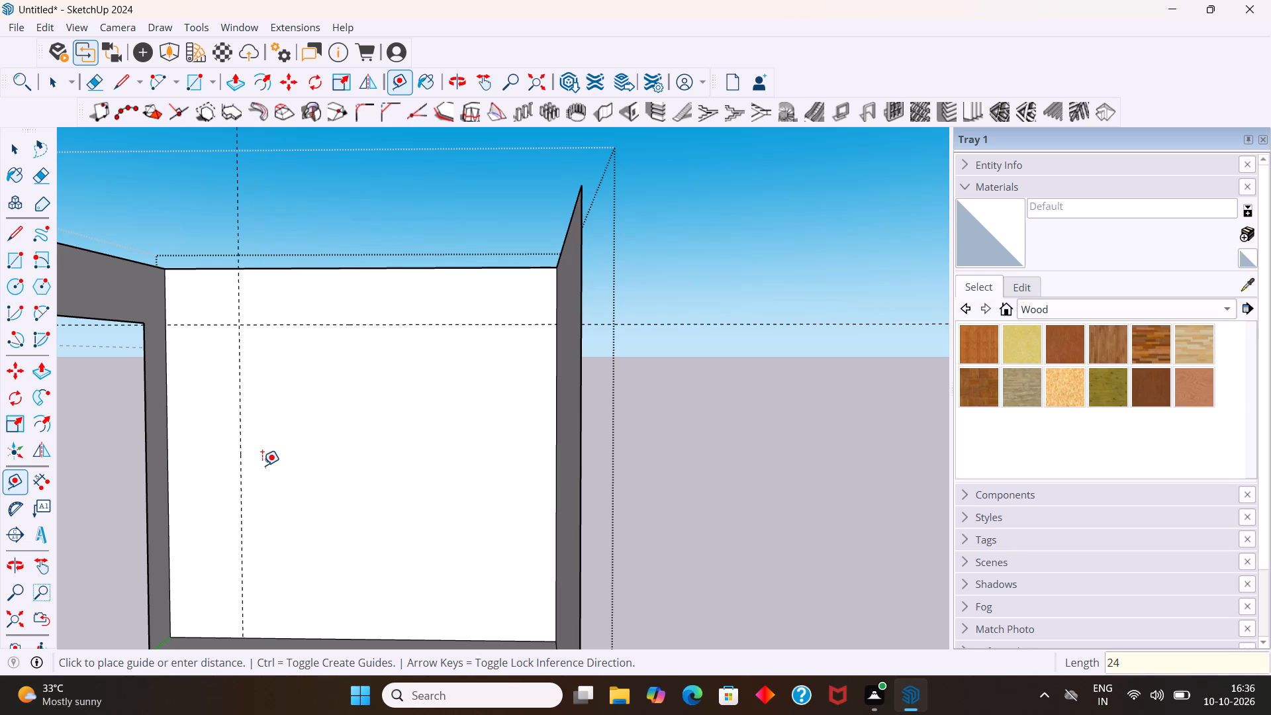
{"action": "left_click", "coordinate": [557, 442]}
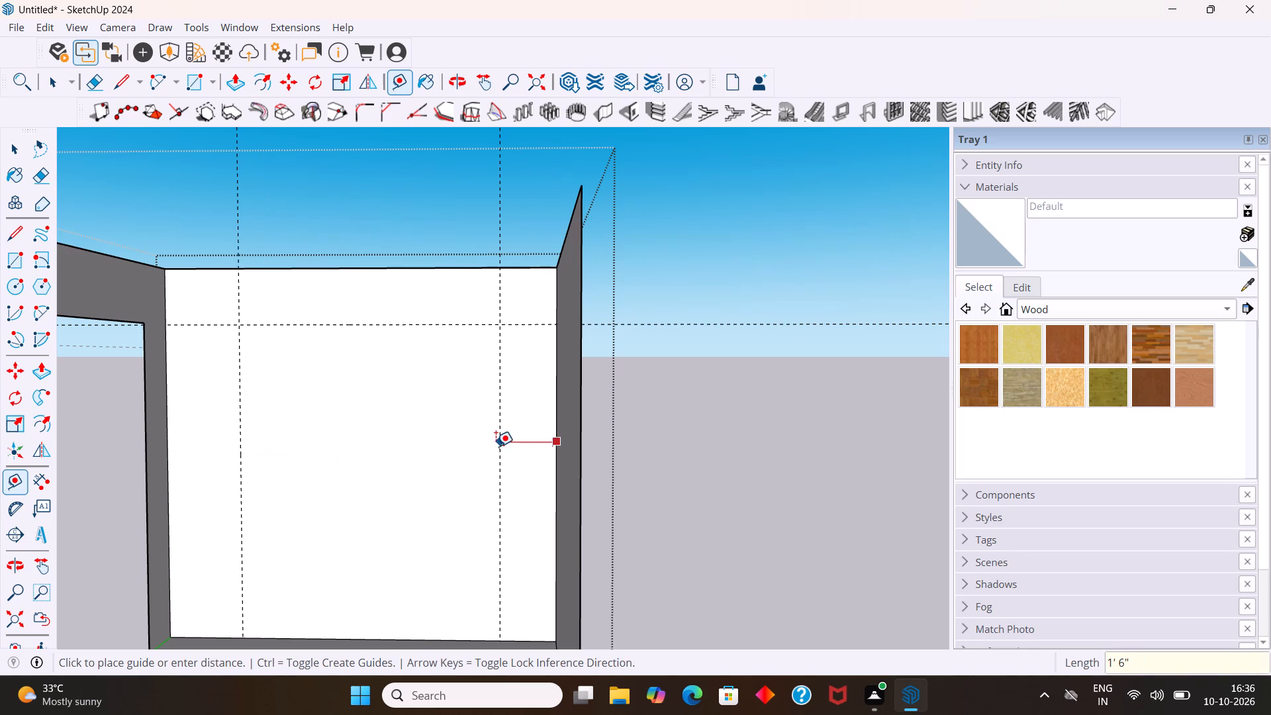
{"action": "key", "text": "2"}
{"action": "key", "text": "4"}
{"action": "key", "text": "Return"}
Draw a 6' 6" by 8' 6" rectangle on the back wall, from the upper guide intersection to the opposite guide at the floor.
{"action": "middle_click_drag", "start_coordinate": [481, 462], "coordinate": [481, 465]}
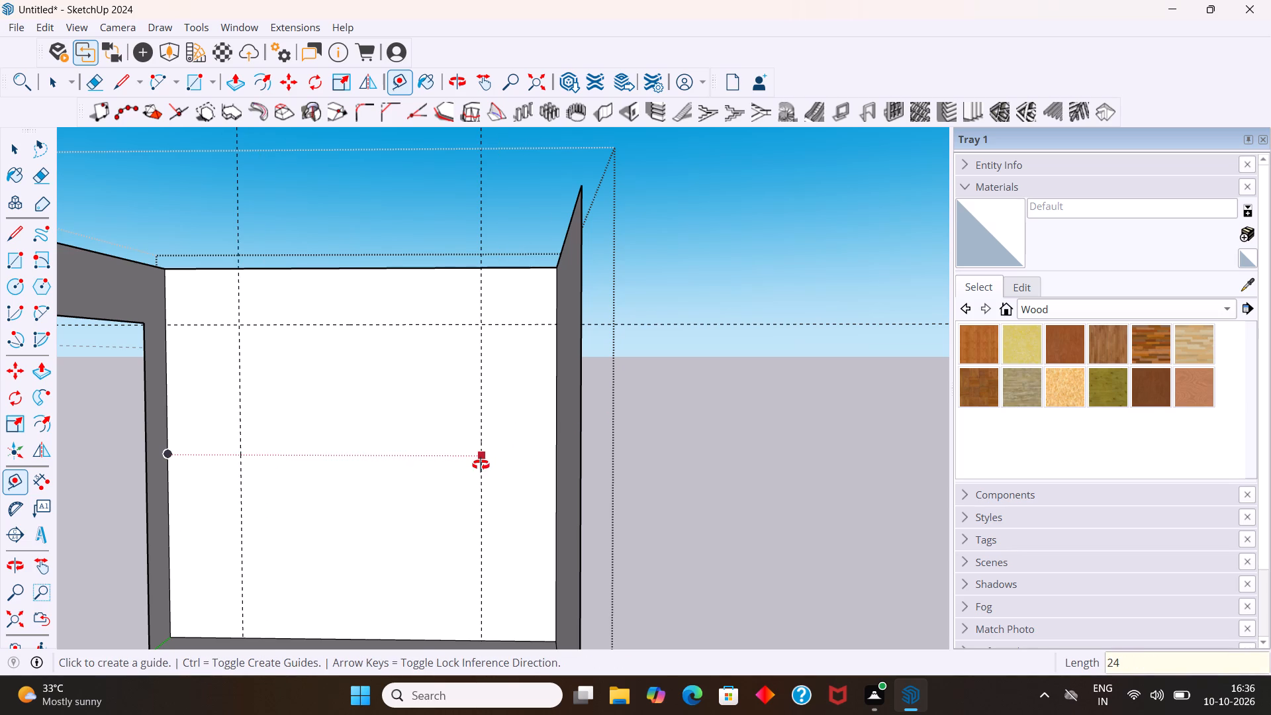
{"action": "middle_click_drag", "start_coordinate": [481, 465], "coordinate": [579, 496]}
{"action": "scroll", "coordinate": [541, 490], "scroll_direction": "down", "scroll_amount": 4}
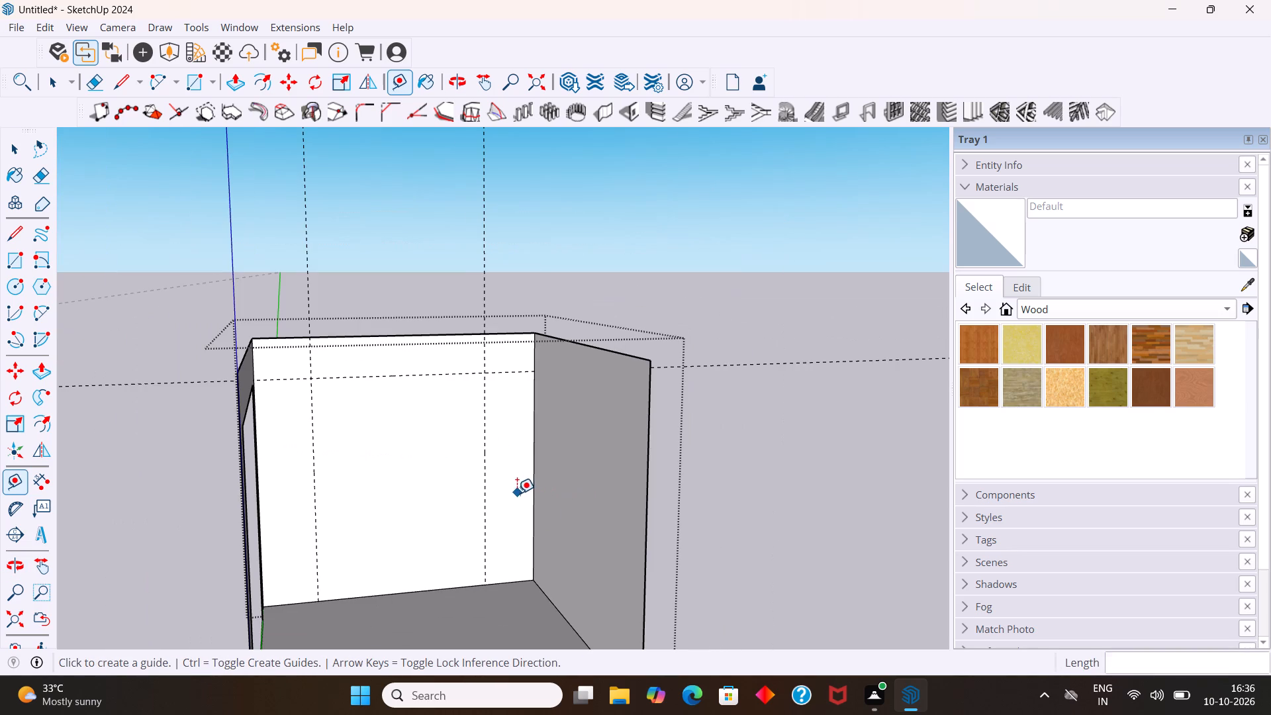
{"action": "key", "text": "space"}
{"action": "key", "text": "r"}
{"action": "left_click", "coordinate": [312, 381]}
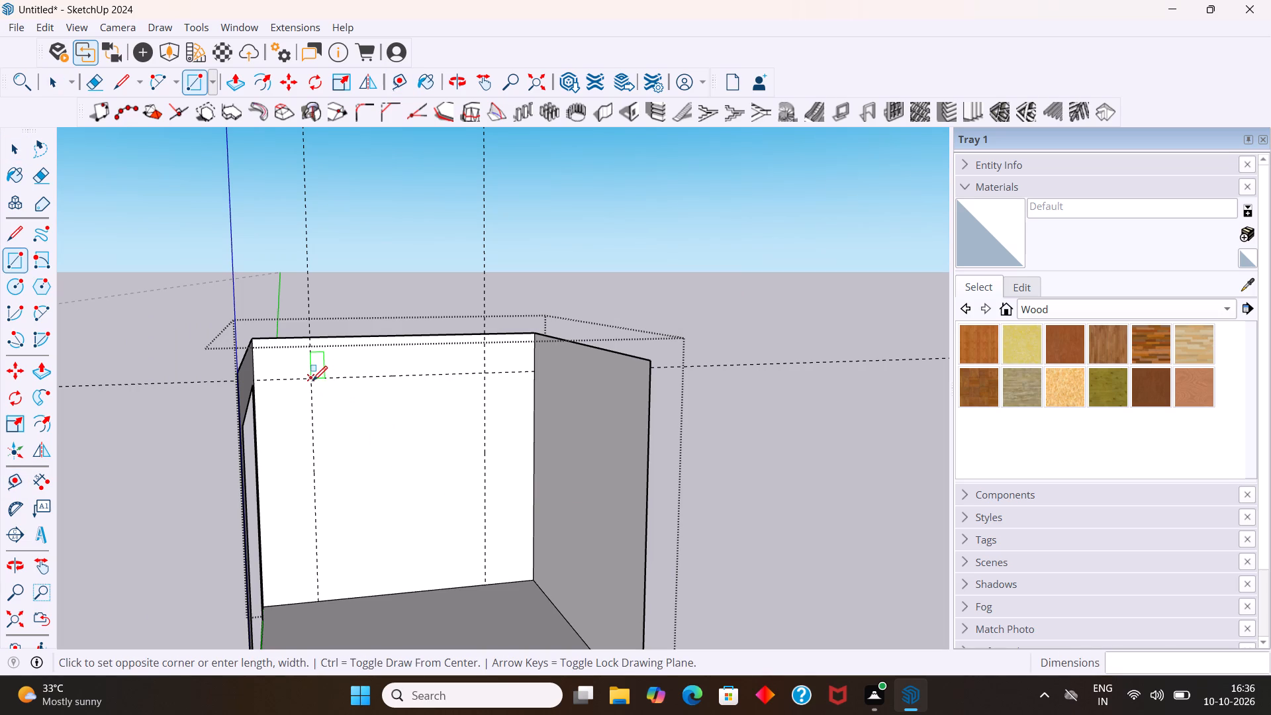
{"action": "left_click", "coordinate": [483, 583]}
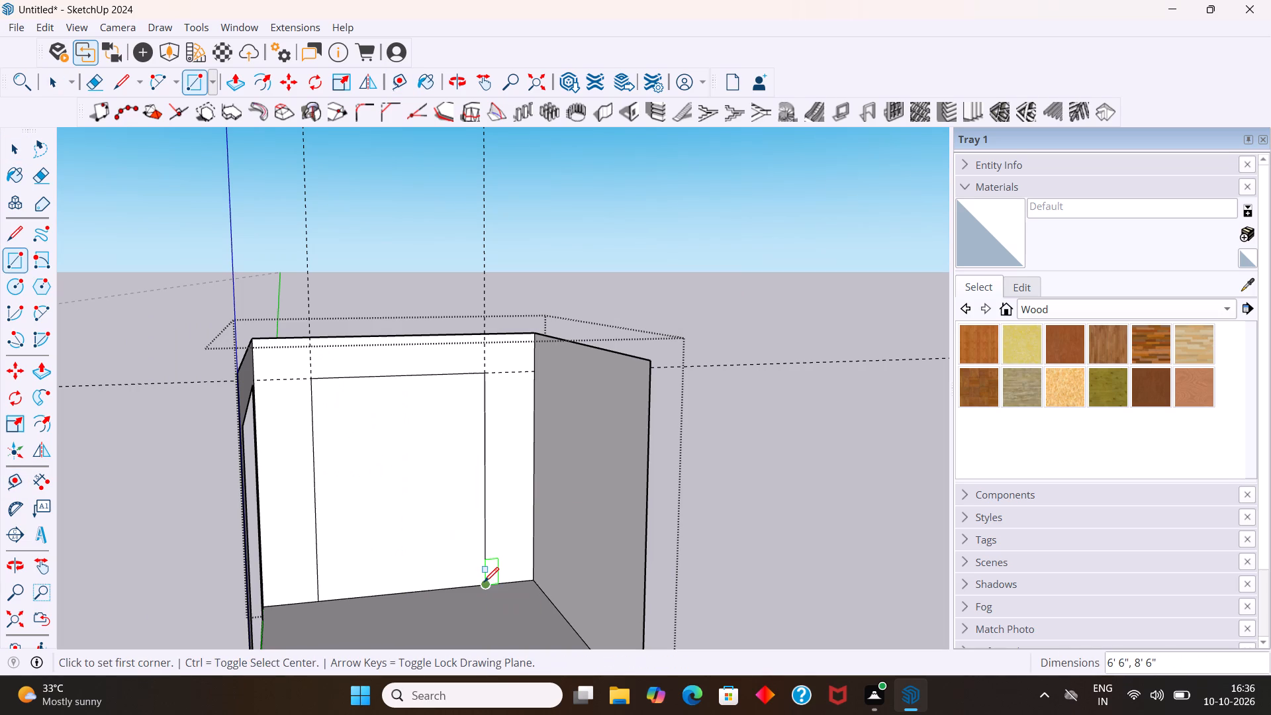
{"action": "key", "text": "space"}
Place a horizontal guide 18" below the top edge of the back wall rectangle with the Tape Measure tool.
{"action": "scroll", "coordinate": [402, 492], "scroll_direction": "up", "scroll_amount": 8}
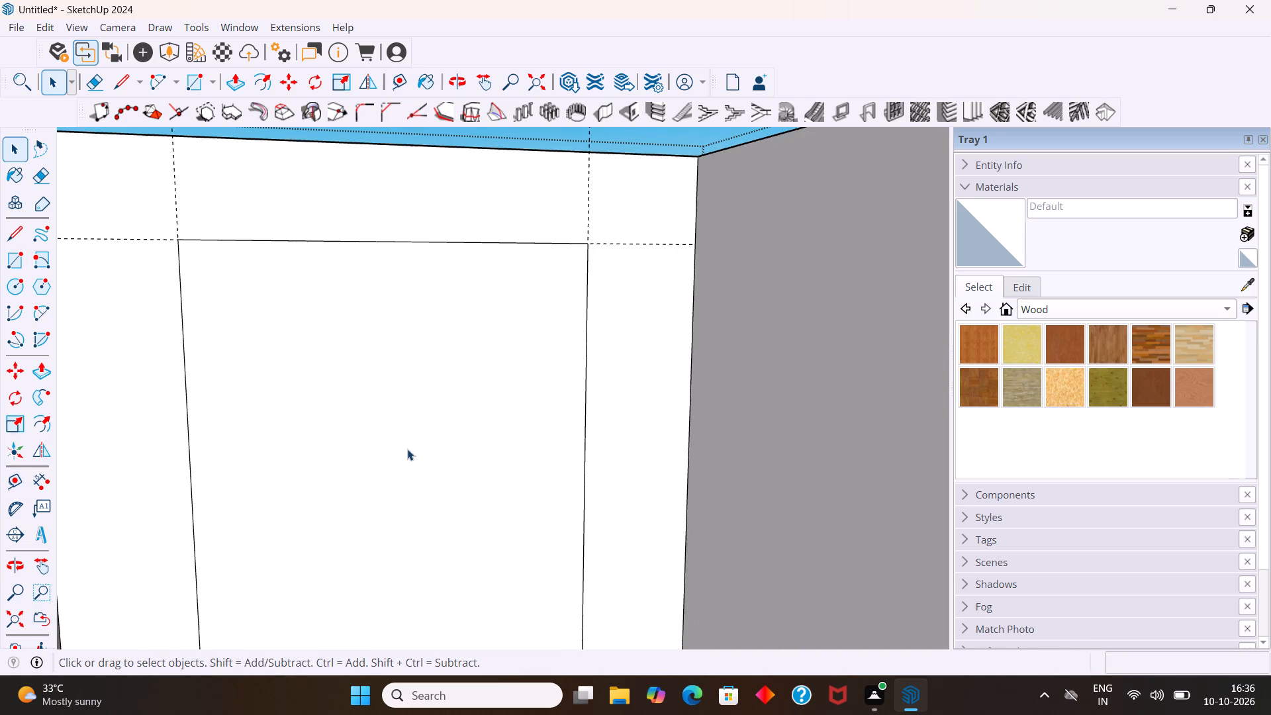
{"action": "middle_click_drag", "start_coordinate": [406, 448], "coordinate": [356, 472]}
{"action": "scroll", "coordinate": [355, 462], "scroll_direction": "down", "scroll_amount": 1}
{"action": "key", "text": "t"}
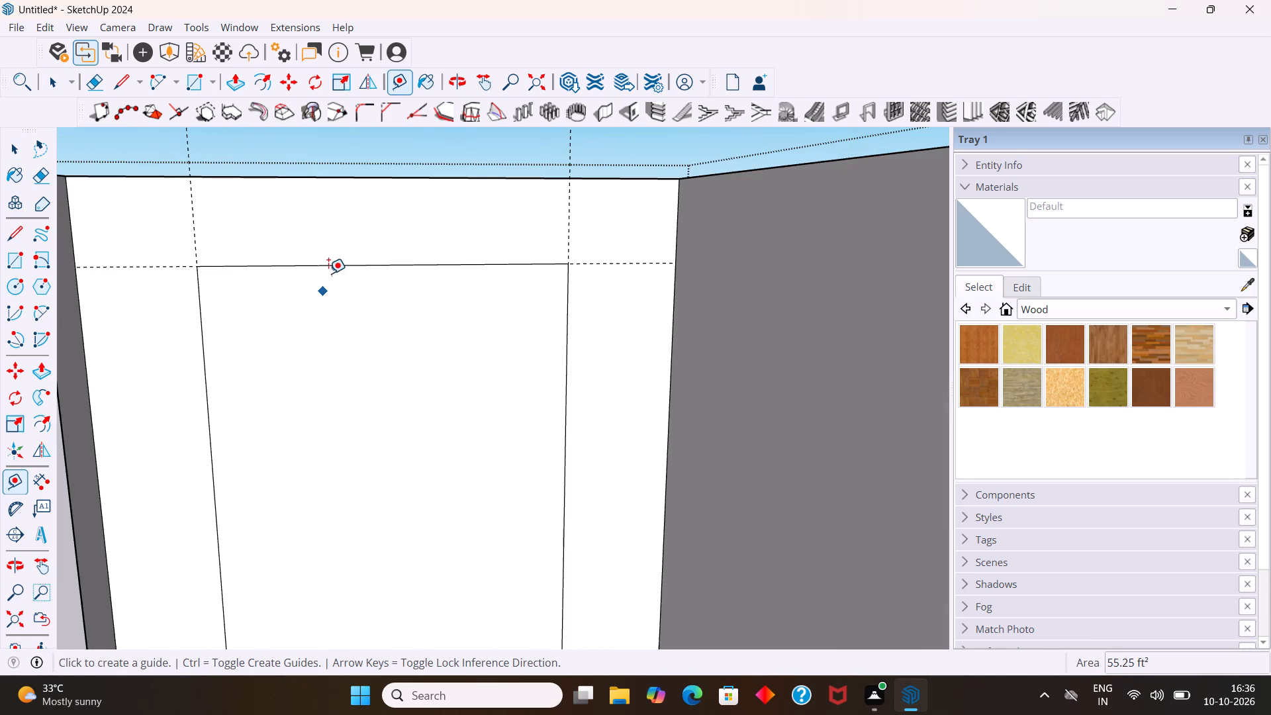
{"action": "left_click", "coordinate": [332, 265]}
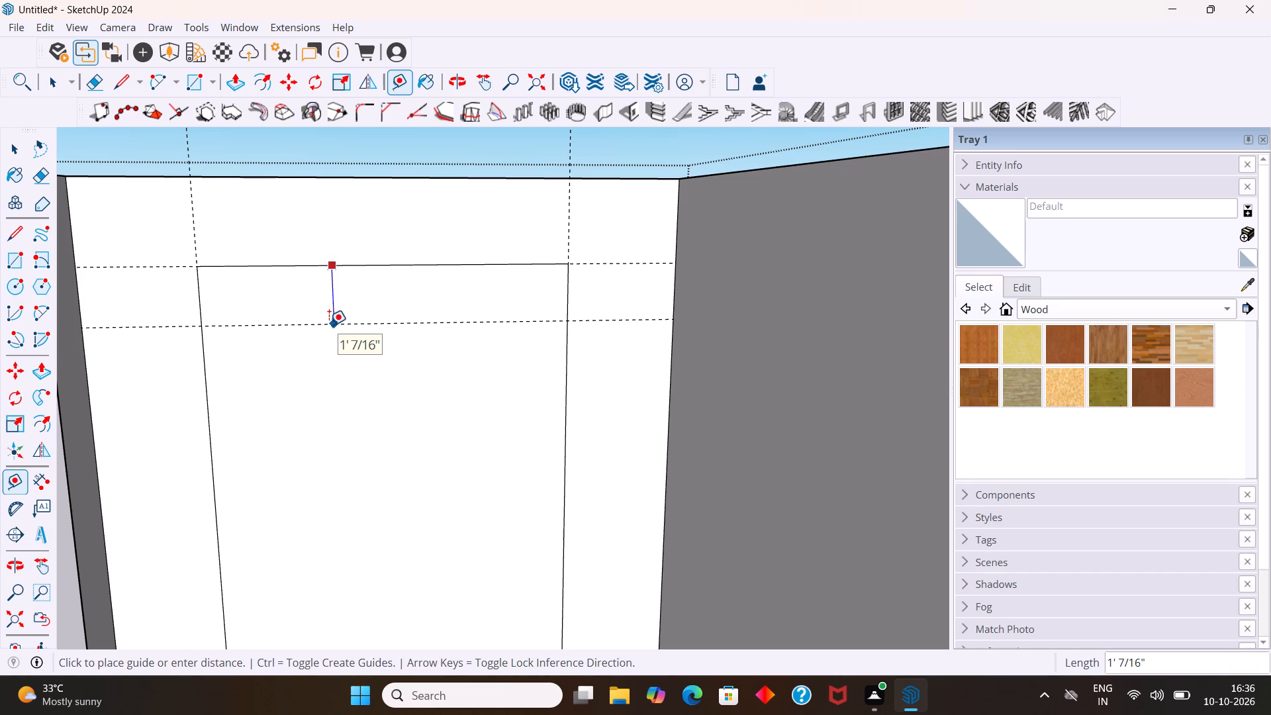
{"action": "type", "text": "18"}
{"action": "key", "text": "Return"}
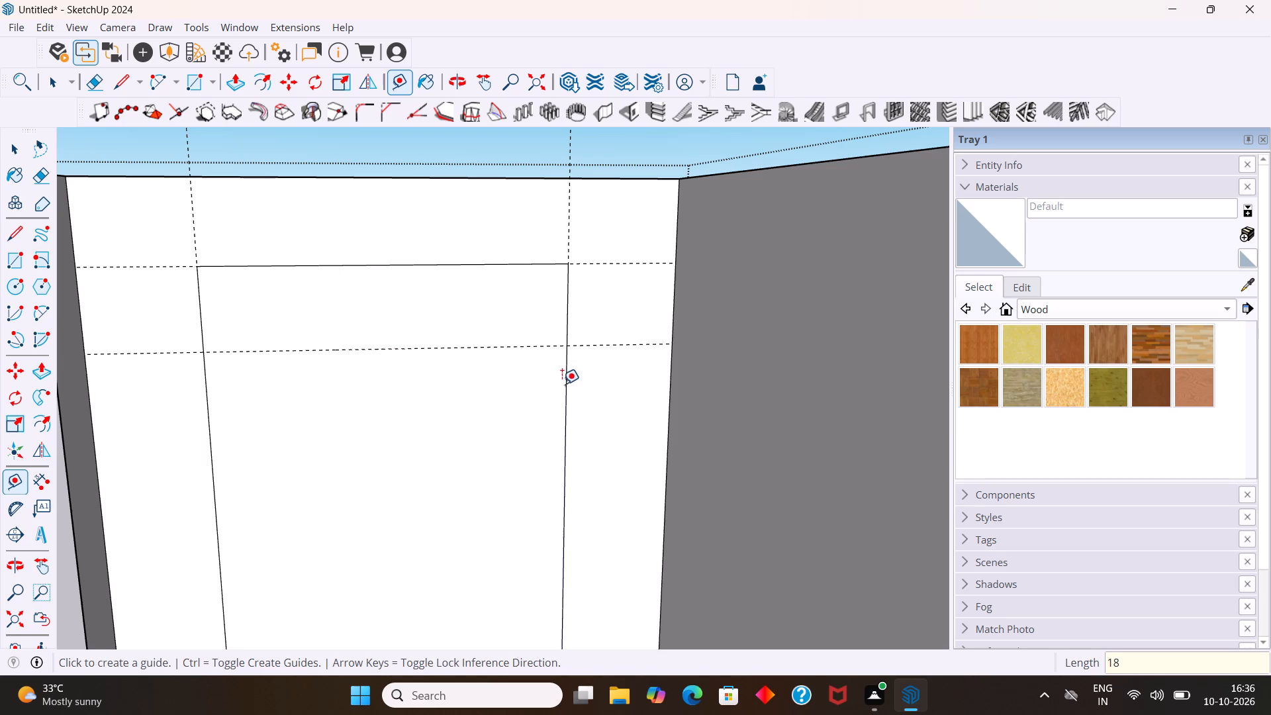
Place two vertical guides inside the back wall rectangle, each 18" in from one of its side edges.
{"action": "left_click", "coordinate": [565, 386]}
{"action": "key", "text": "1"}
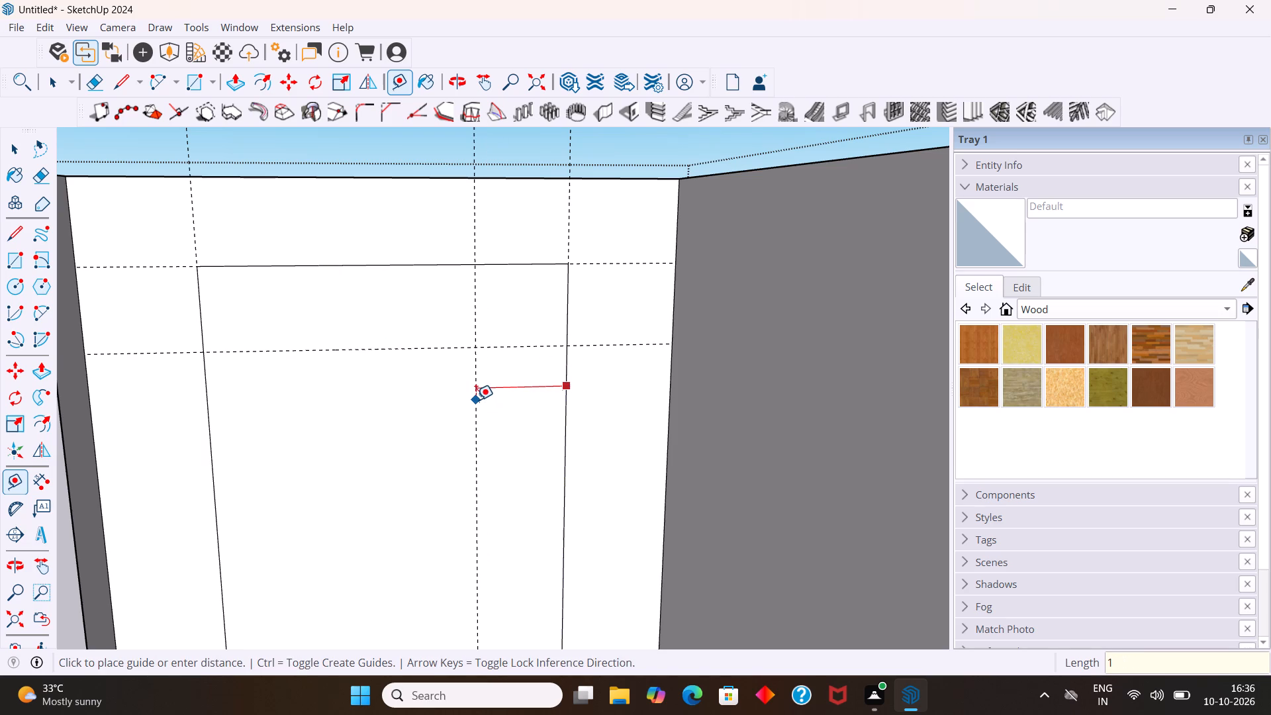
{"action": "key", "text": "8"}
{"action": "key", "text": "Return"}
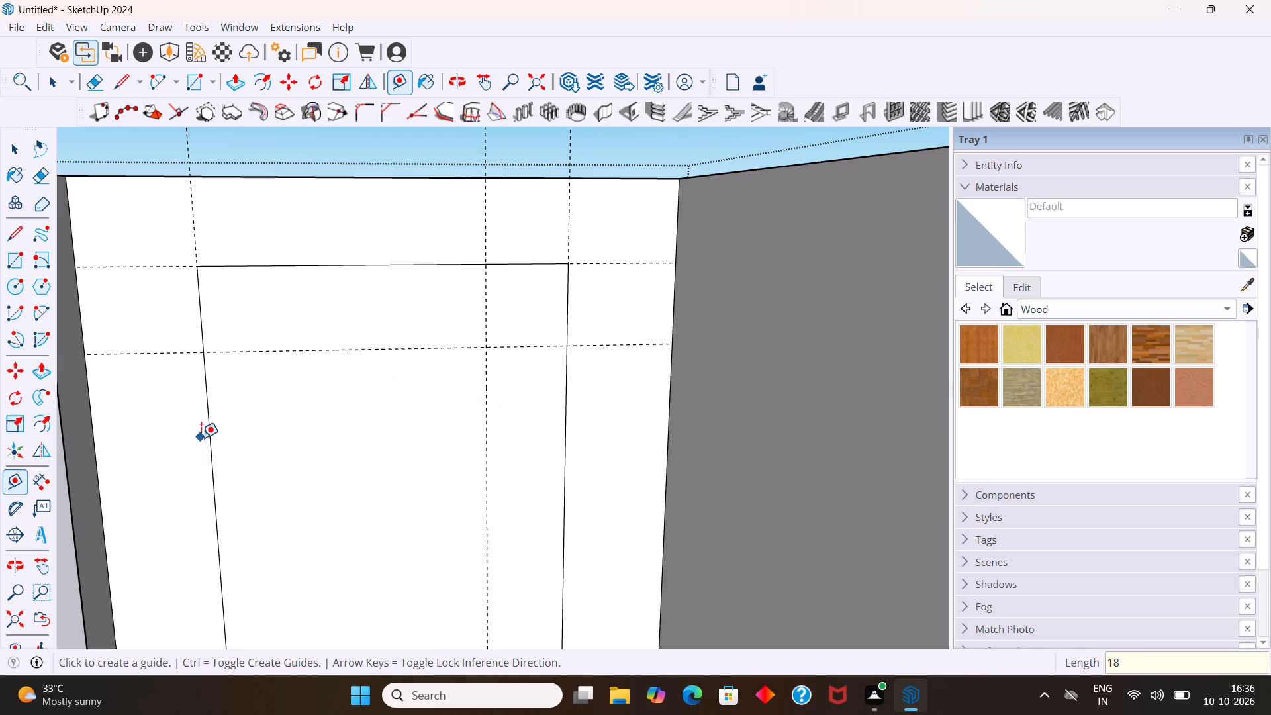
{"action": "left_click", "coordinate": [212, 437]}
{"action": "key", "text": "1"}
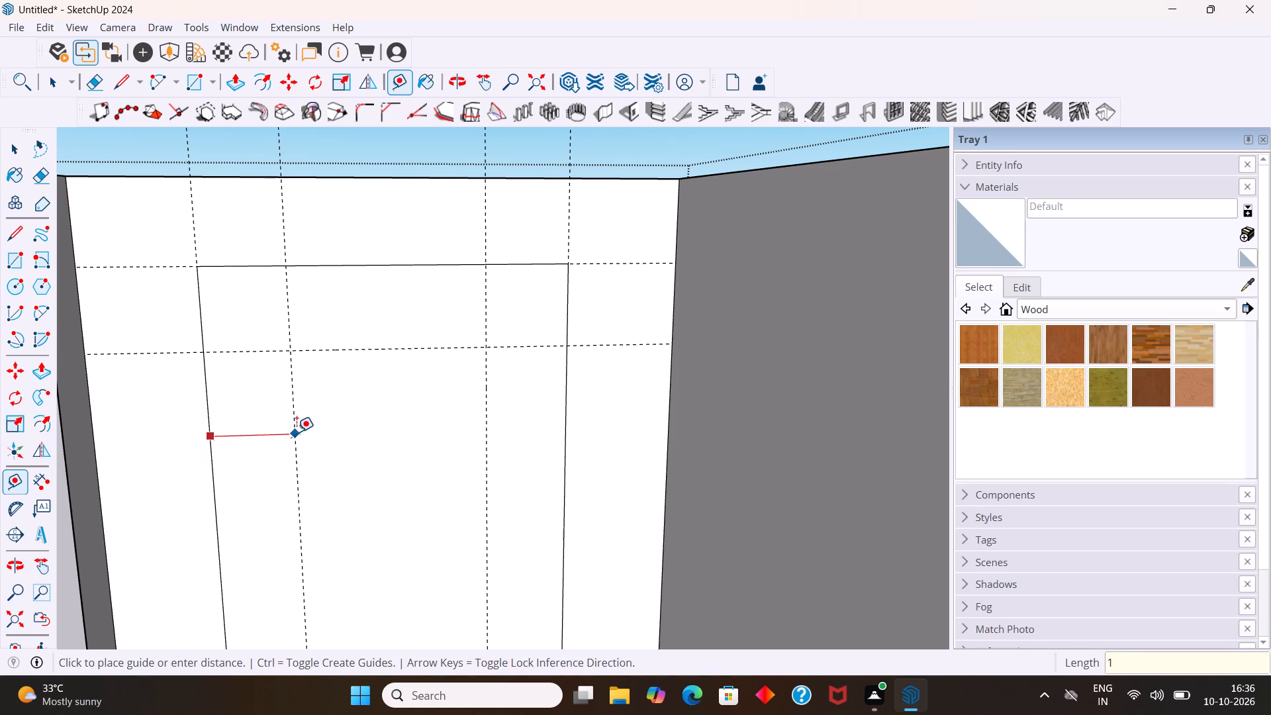
{"action": "key", "text": "8"}
{"action": "key", "text": "Return"}
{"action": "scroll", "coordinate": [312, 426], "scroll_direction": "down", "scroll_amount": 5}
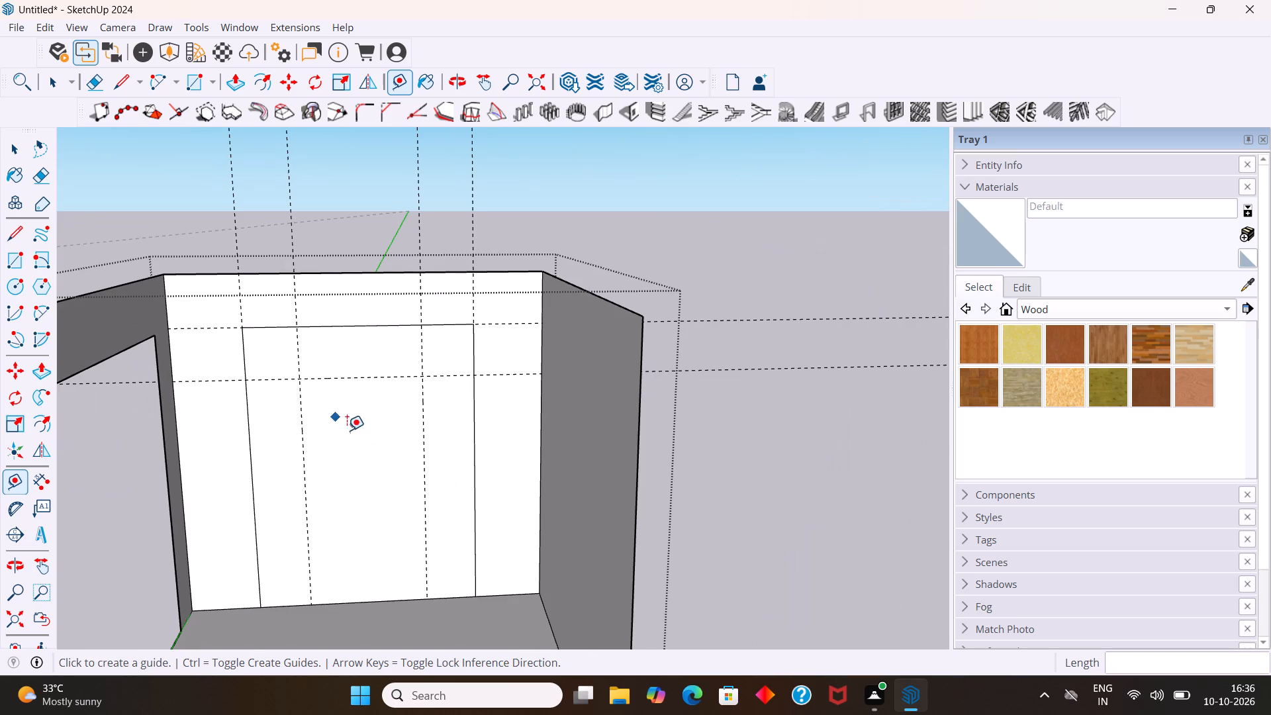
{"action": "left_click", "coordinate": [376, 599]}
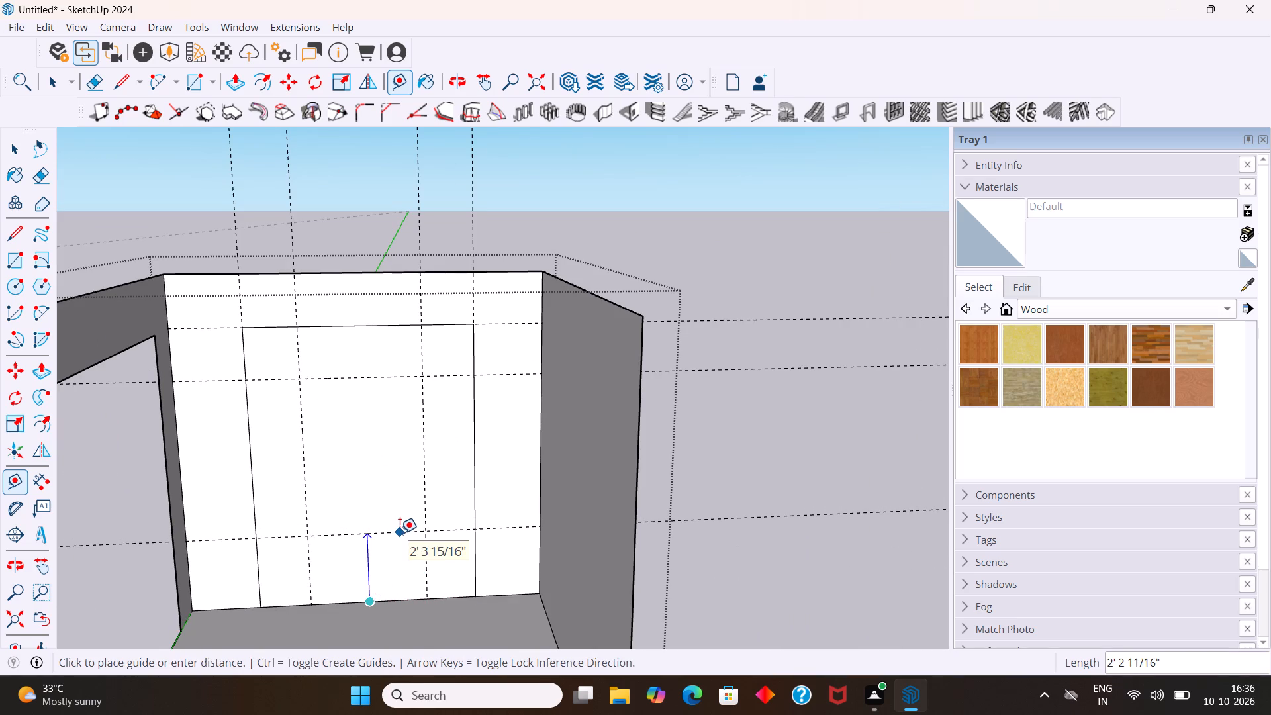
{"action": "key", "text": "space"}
Push/Pull the wall face surrounding the rectangle forward 4" into the room, leaving the rectangle recessed.
{"action": "scroll", "coordinate": [280, 411], "scroll_direction": "up", "scroll_amount": 2}
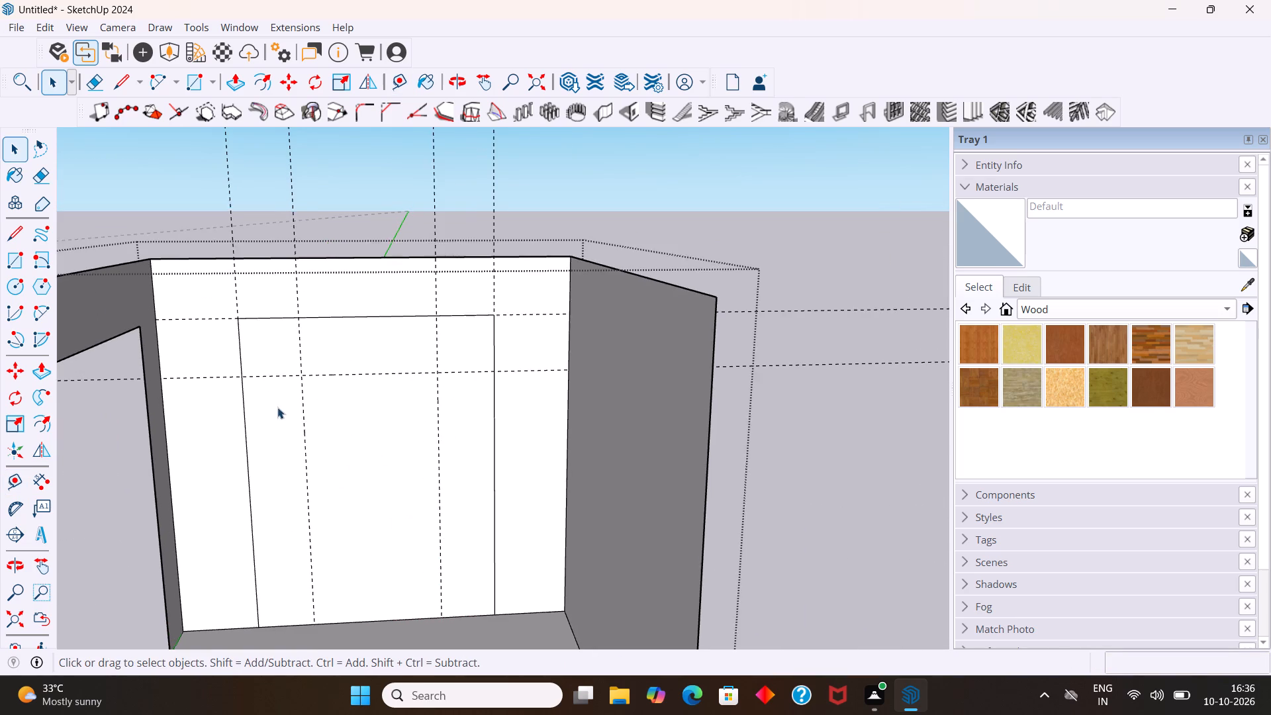
{"action": "left_click", "coordinate": [246, 277]}
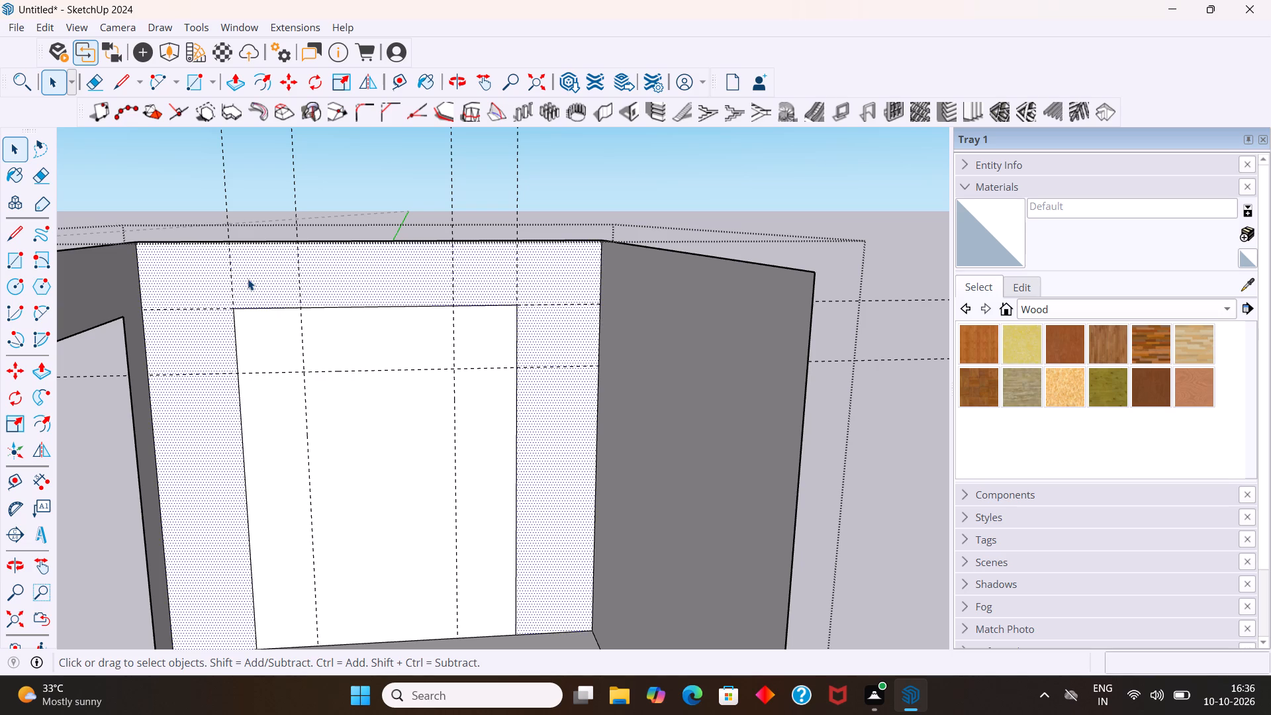
{"action": "key", "text": "p"}
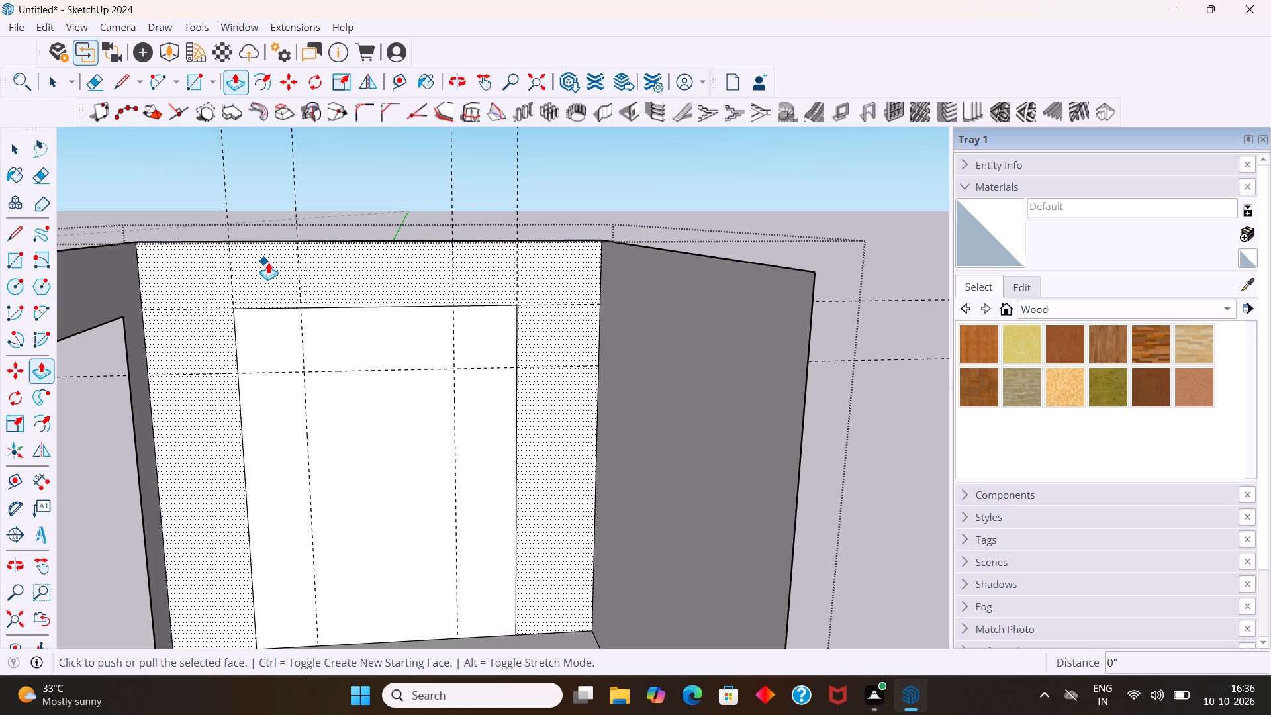
{"action": "left_click_drag", "start_coordinate": [269, 269], "coordinate": [261, 278]}
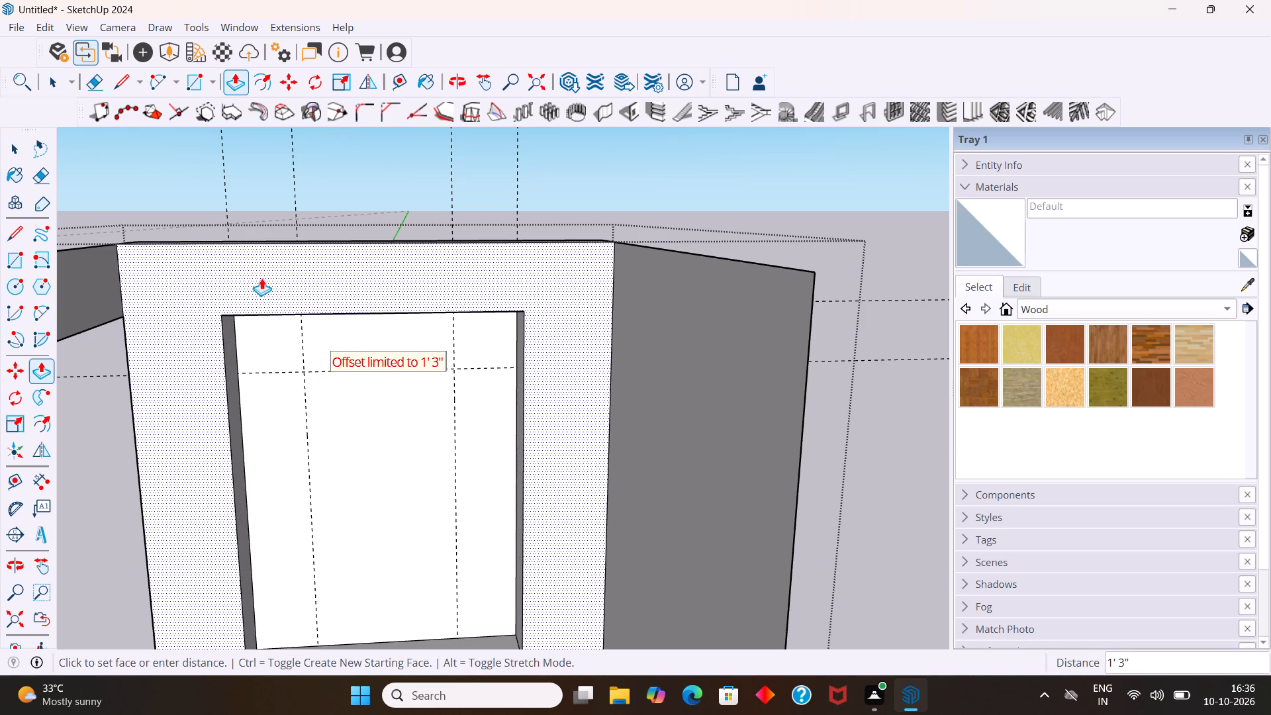
{"action": "left_click_drag", "start_coordinate": [261, 278], "coordinate": [261, 277]}
{"action": "key", "text": "4"}
{"action": "key", "text": "Return"}
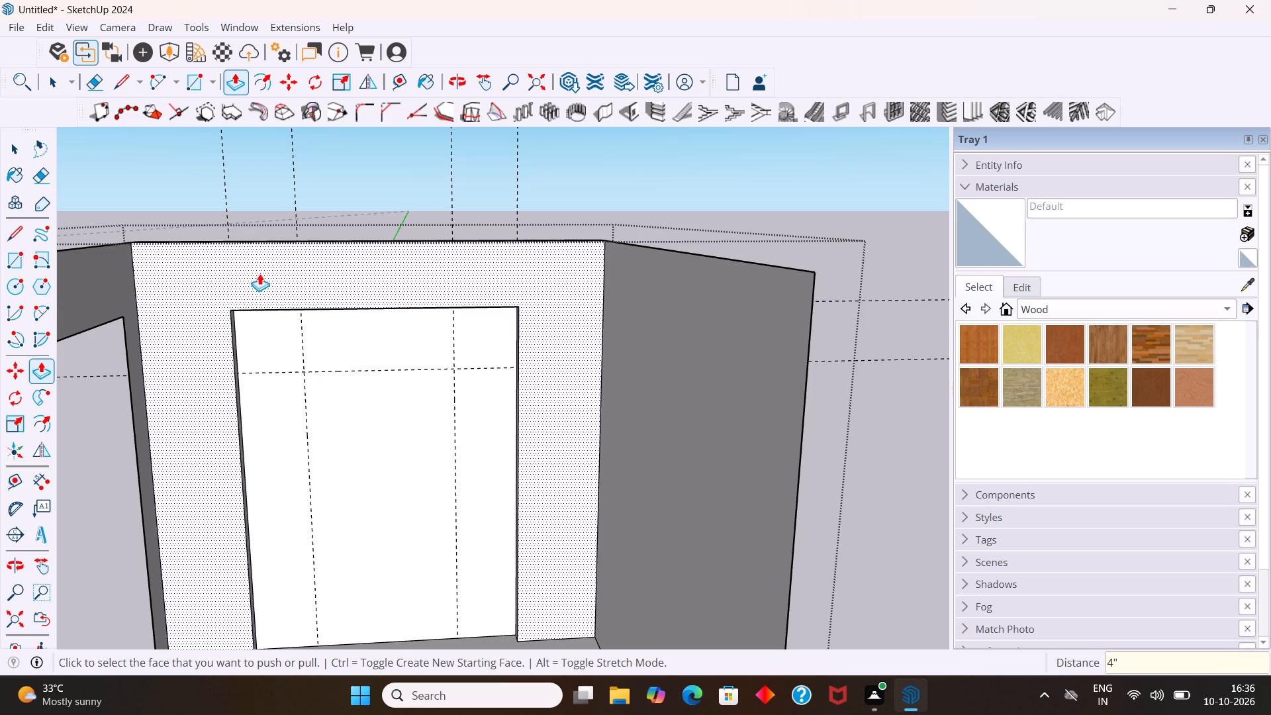
{"action": "key", "text": "space"}
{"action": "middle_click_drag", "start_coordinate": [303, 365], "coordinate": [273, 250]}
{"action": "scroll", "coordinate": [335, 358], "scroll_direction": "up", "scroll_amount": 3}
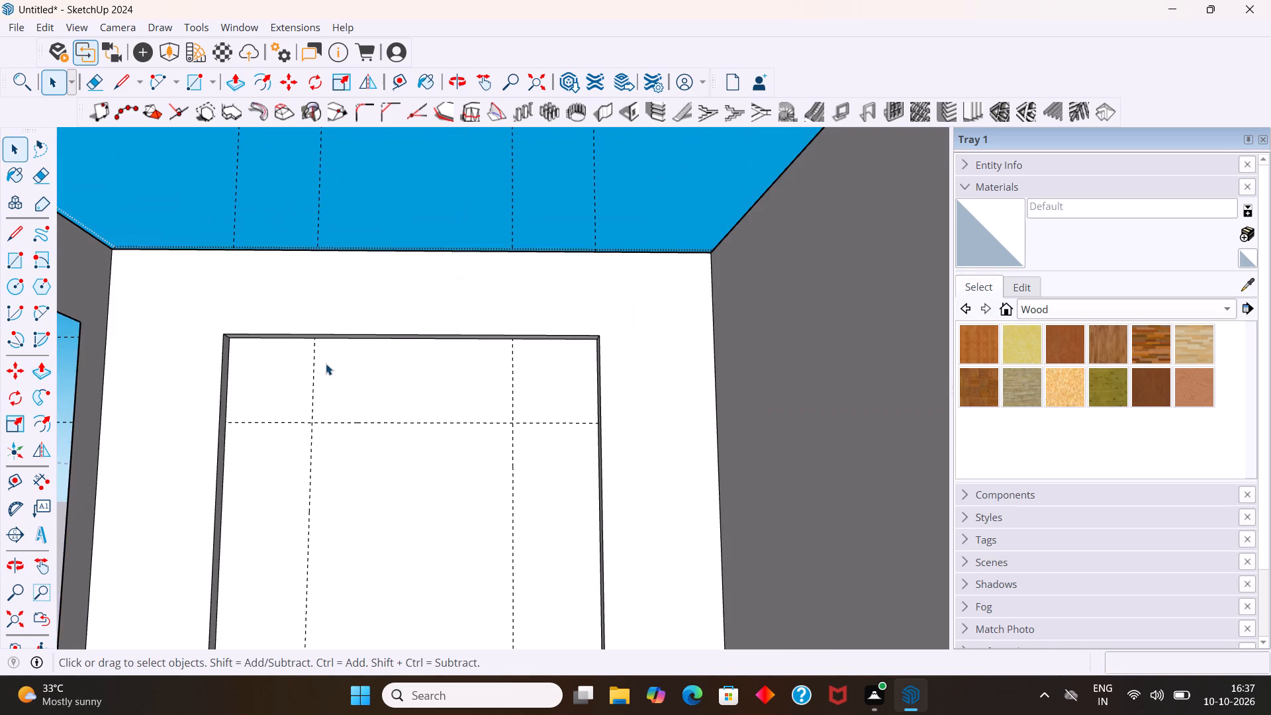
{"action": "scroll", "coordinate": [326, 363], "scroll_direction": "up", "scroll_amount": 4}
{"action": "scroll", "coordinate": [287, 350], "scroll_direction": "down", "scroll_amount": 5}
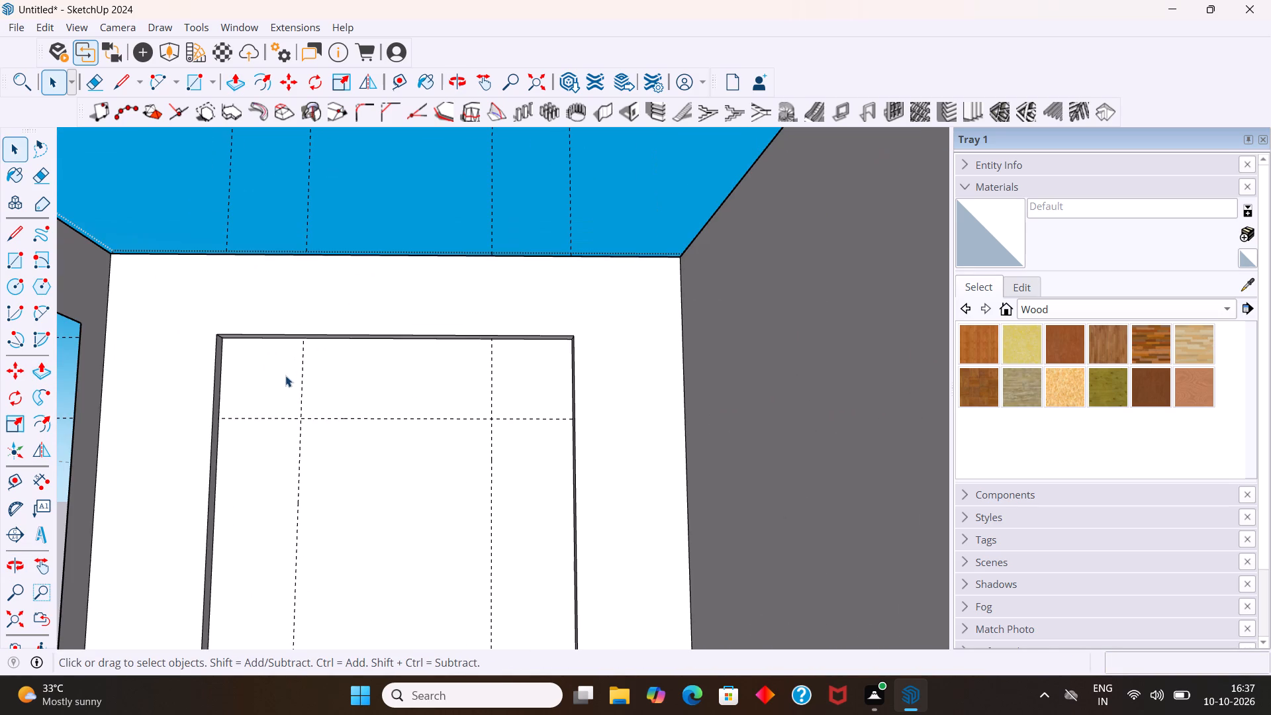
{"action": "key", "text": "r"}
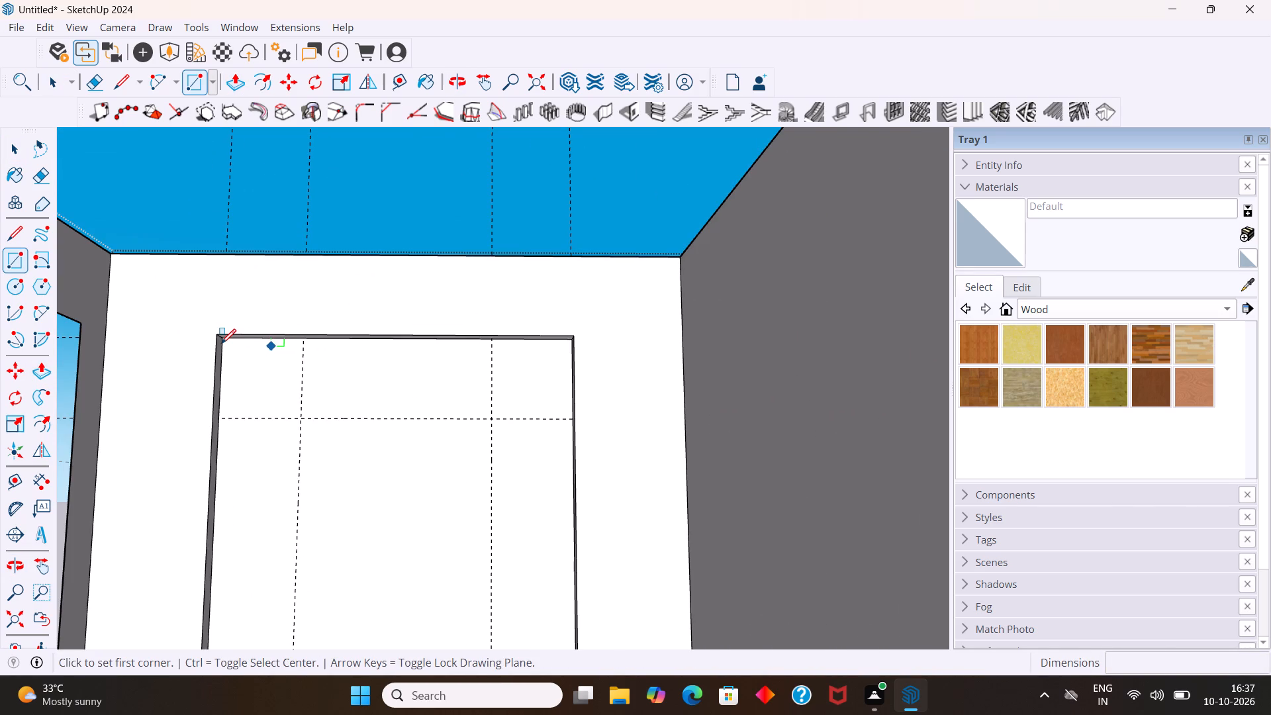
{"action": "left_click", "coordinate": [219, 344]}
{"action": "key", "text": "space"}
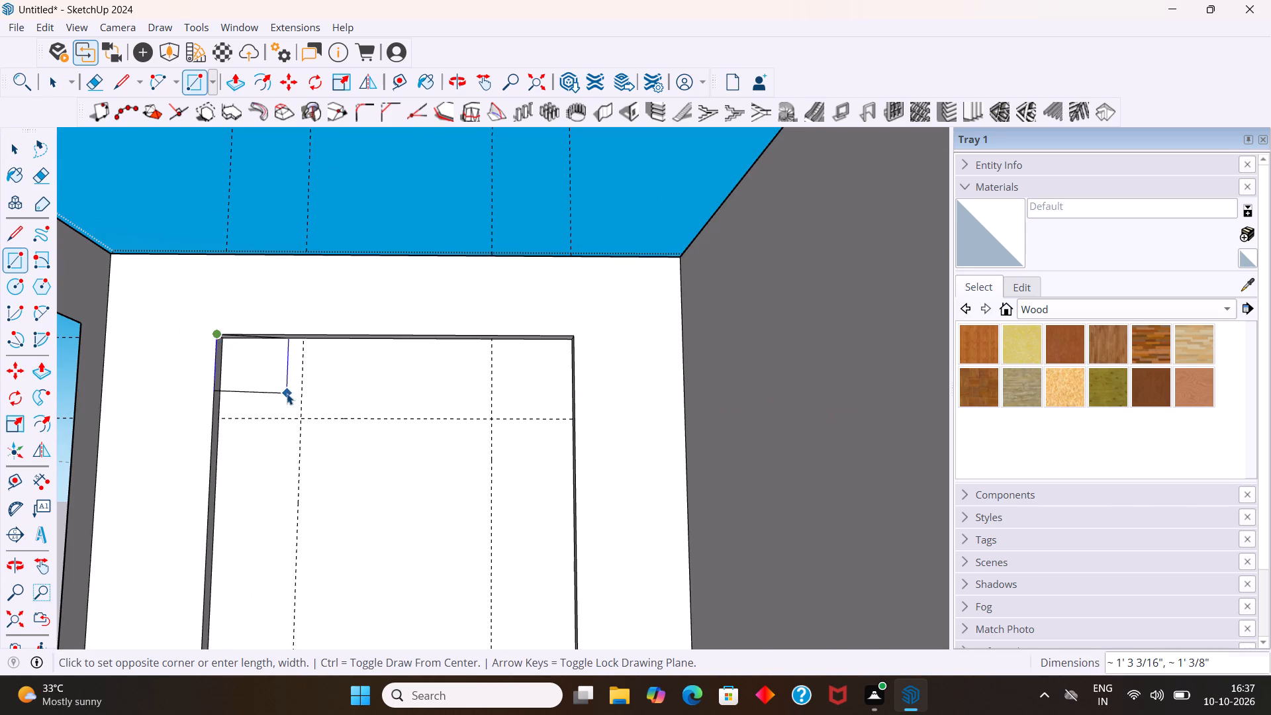
Draw a 1' 6" by 1' 6" square in each upper corner of the recess, from the corner to the guide intersection.
{"action": "key", "text": "r"}
{"action": "scroll", "coordinate": [242, 354], "scroll_direction": "up", "scroll_amount": 3}
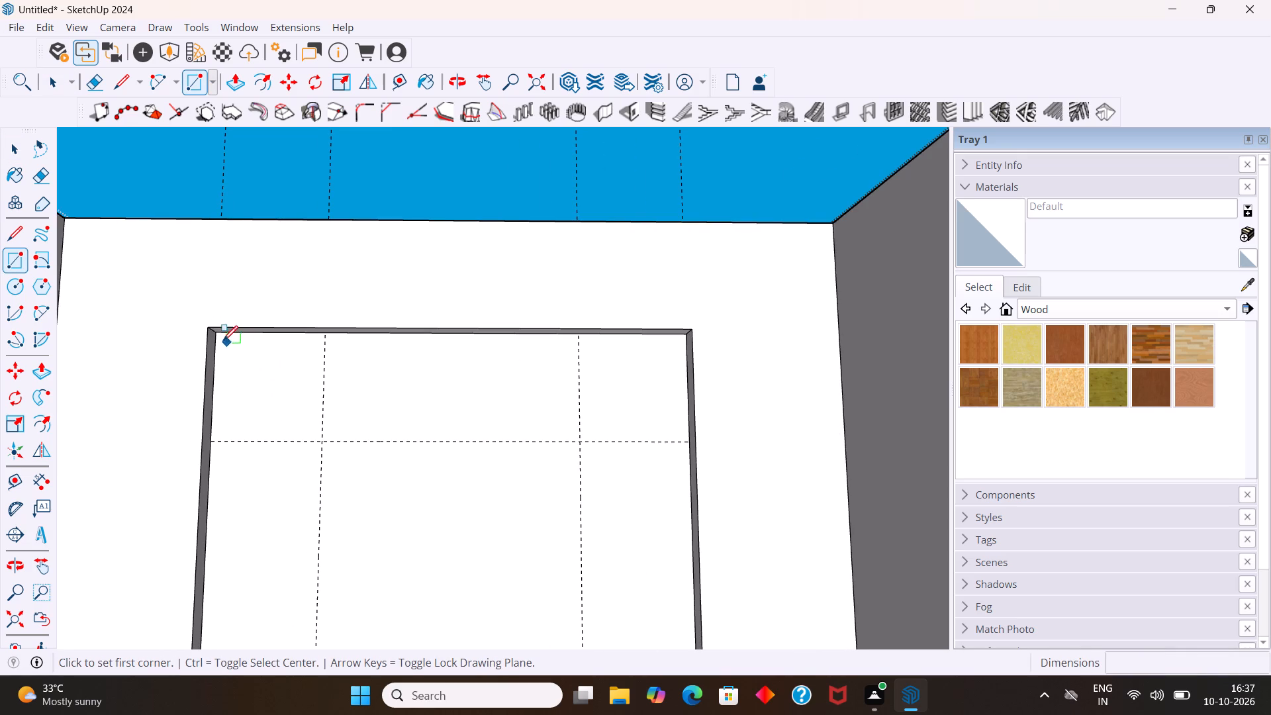
{"action": "left_click", "coordinate": [216, 338]}
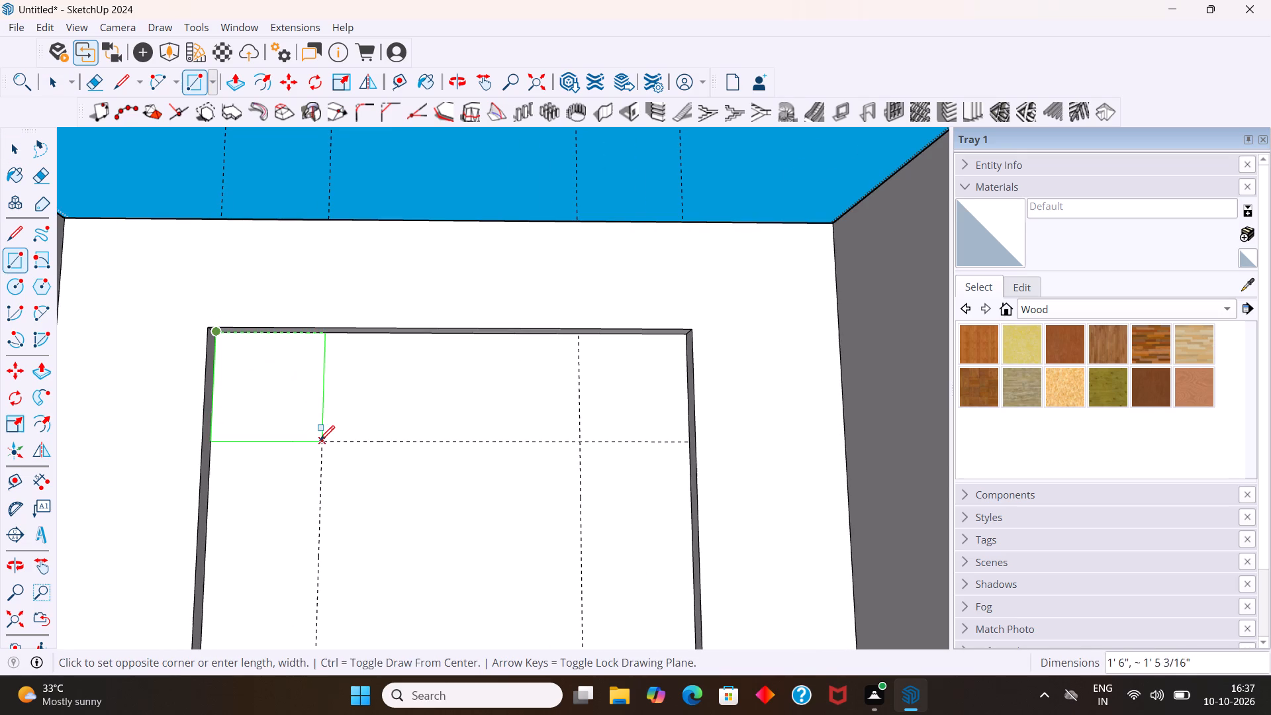
{"action": "left_click", "coordinate": [319, 443]}
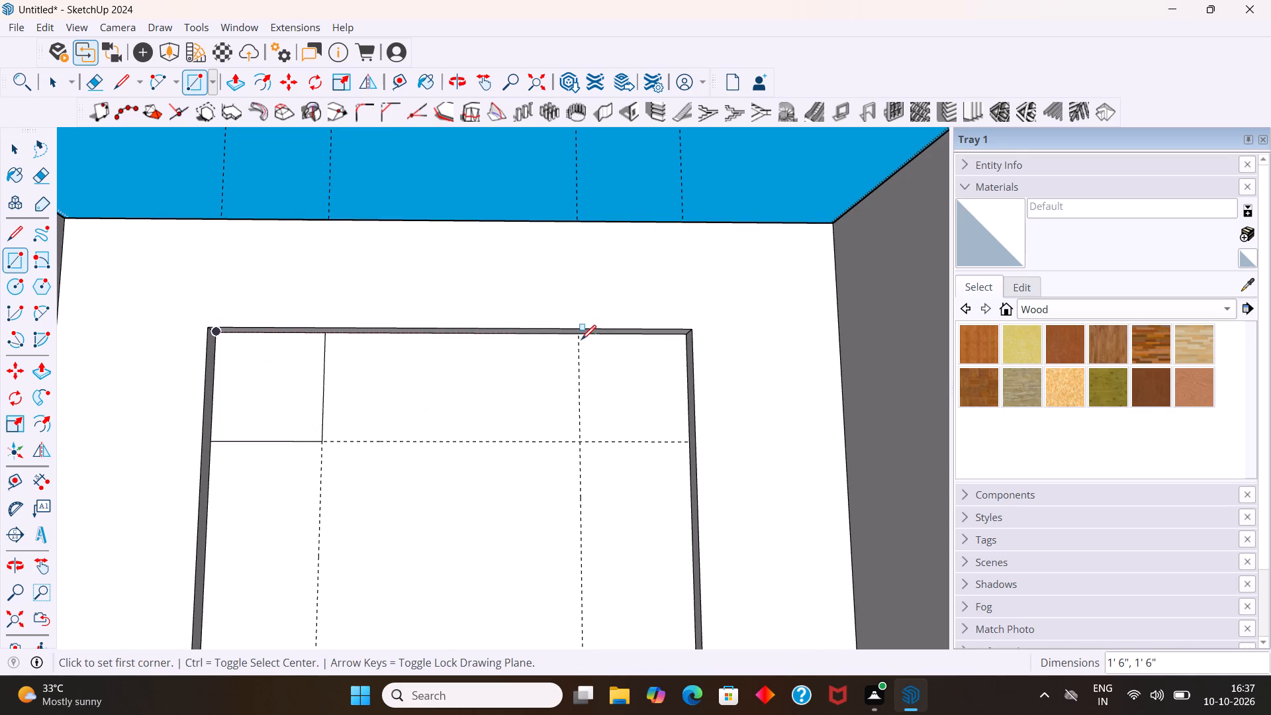
{"action": "left_click", "coordinate": [686, 341]}
{"action": "left_click", "coordinate": [580, 442]}
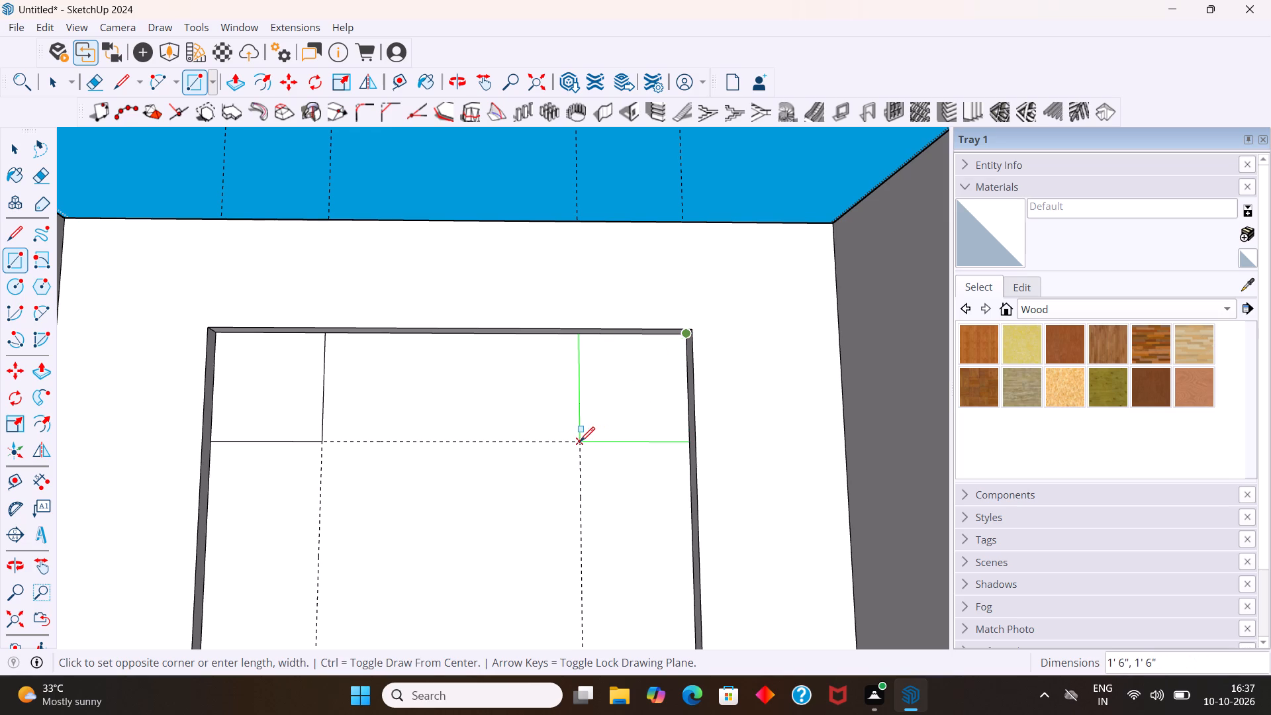
{"action": "key", "text": "space"}
Push/Pull both upper corner squares of the recess forward 4", flush with the surrounding wall face.
{"action": "left_click", "coordinate": [273, 379]}
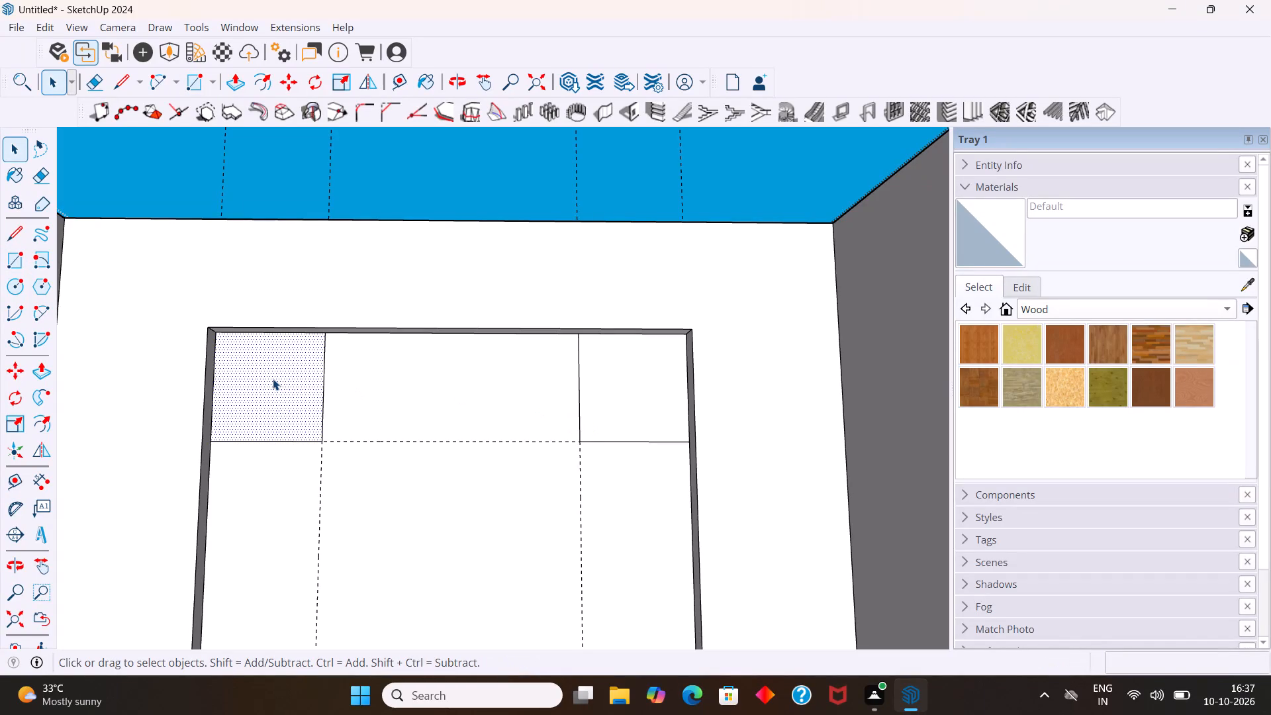
{"action": "key", "text": "p"}
{"action": "left_click_drag", "start_coordinate": [273, 379], "coordinate": [248, 383]}
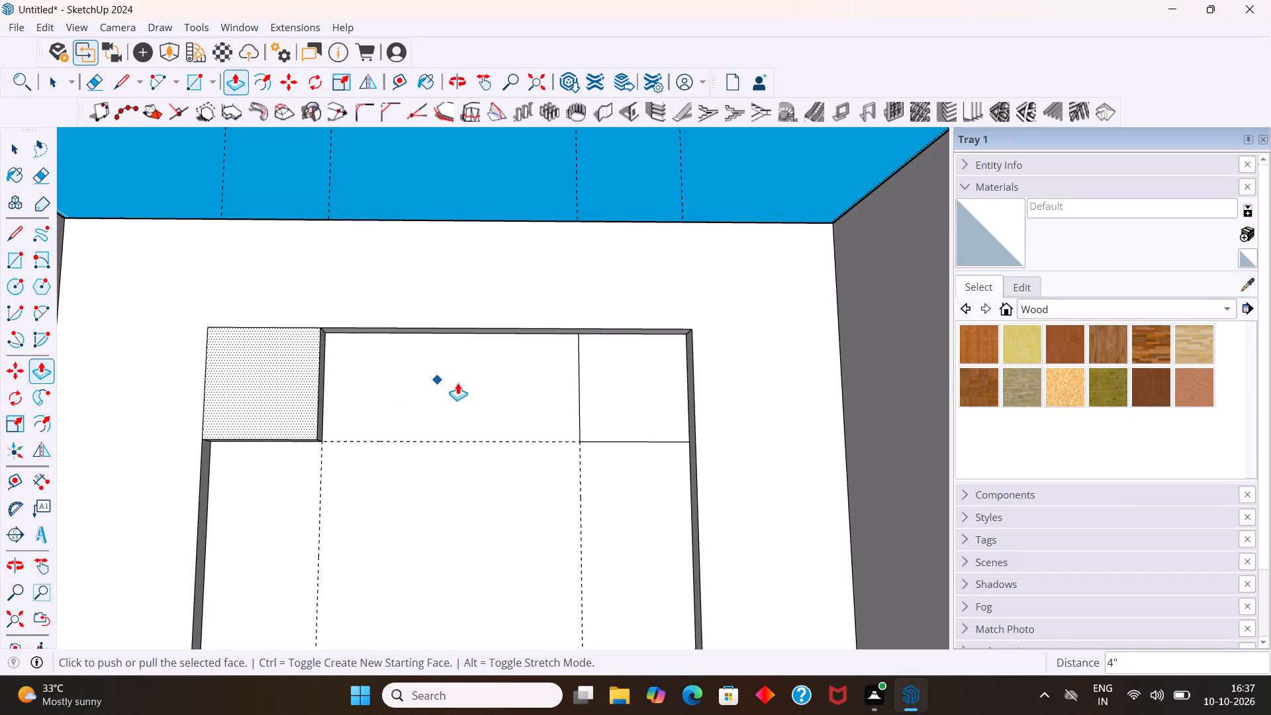
{"action": "left_click_drag", "start_coordinate": [645, 406], "coordinate": [651, 384]}
{"action": "key", "text": "ctrl+z"}
{"action": "left_click_drag", "start_coordinate": [271, 393], "coordinate": [231, 391]}
{"action": "key", "text": "space"}
{"action": "key", "text": "p"}
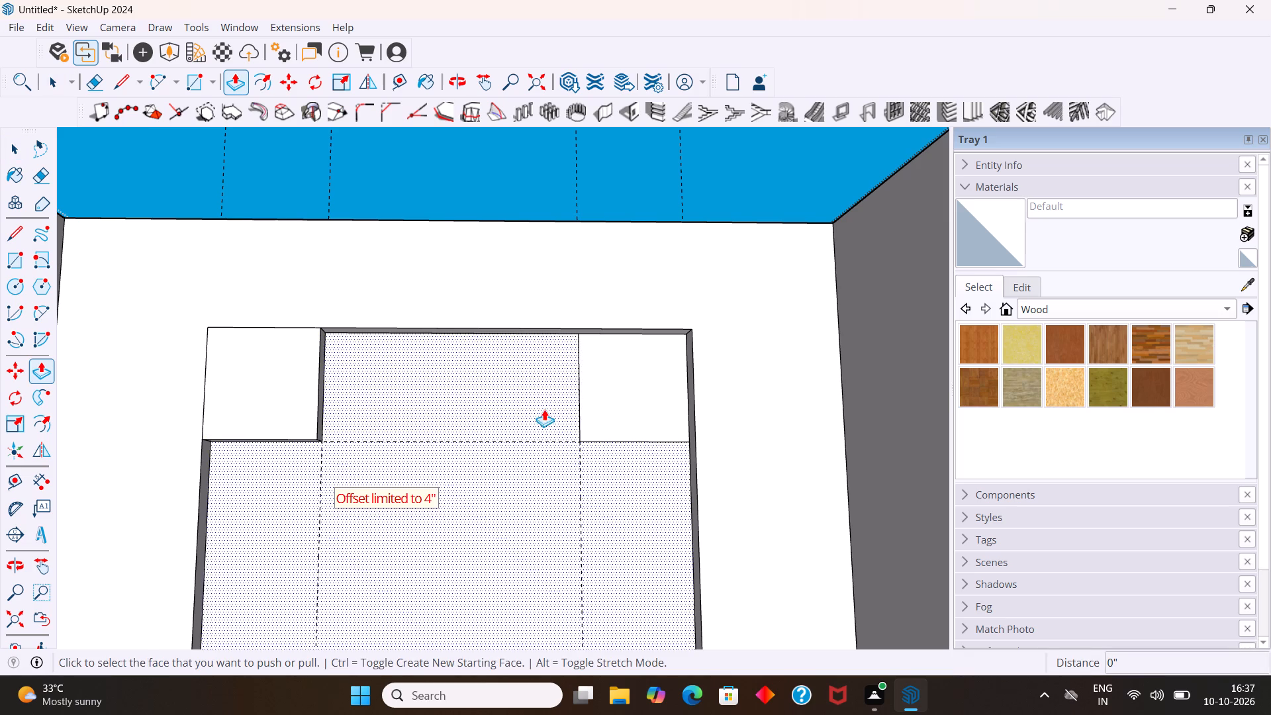
{"action": "left_click_drag", "start_coordinate": [632, 414], "coordinate": [681, 387]}
{"action": "key", "text": "space"}
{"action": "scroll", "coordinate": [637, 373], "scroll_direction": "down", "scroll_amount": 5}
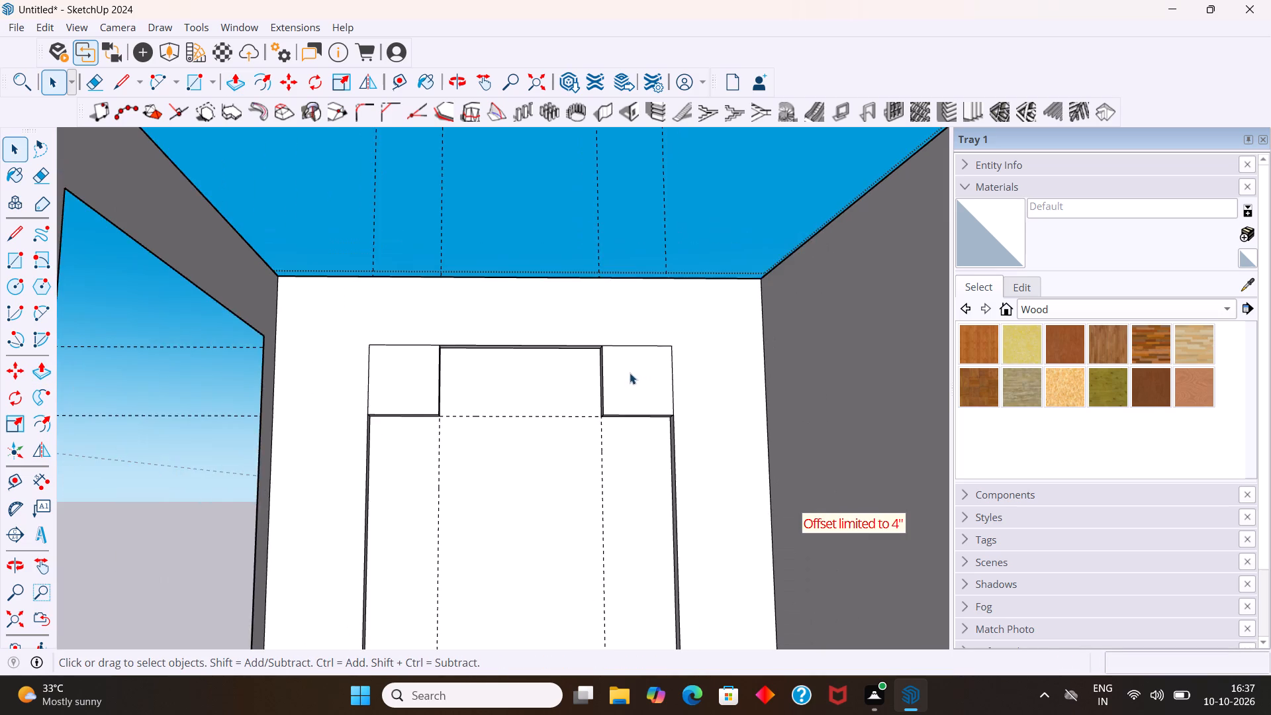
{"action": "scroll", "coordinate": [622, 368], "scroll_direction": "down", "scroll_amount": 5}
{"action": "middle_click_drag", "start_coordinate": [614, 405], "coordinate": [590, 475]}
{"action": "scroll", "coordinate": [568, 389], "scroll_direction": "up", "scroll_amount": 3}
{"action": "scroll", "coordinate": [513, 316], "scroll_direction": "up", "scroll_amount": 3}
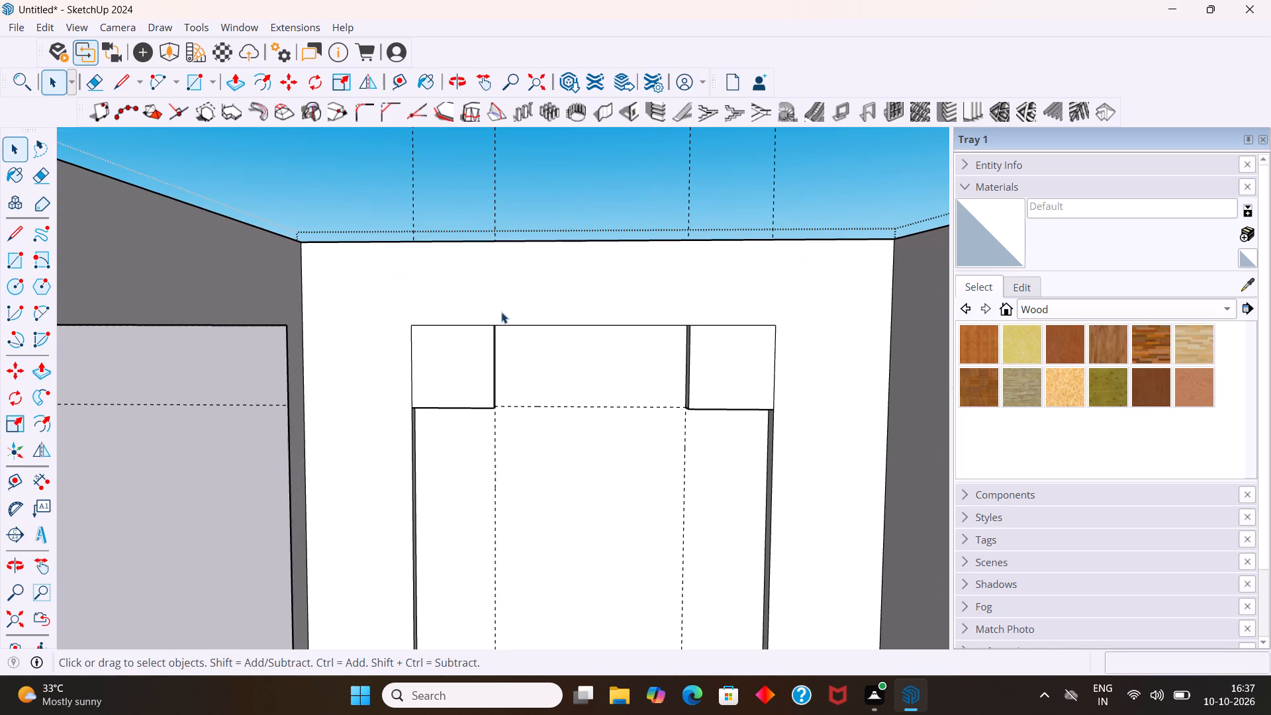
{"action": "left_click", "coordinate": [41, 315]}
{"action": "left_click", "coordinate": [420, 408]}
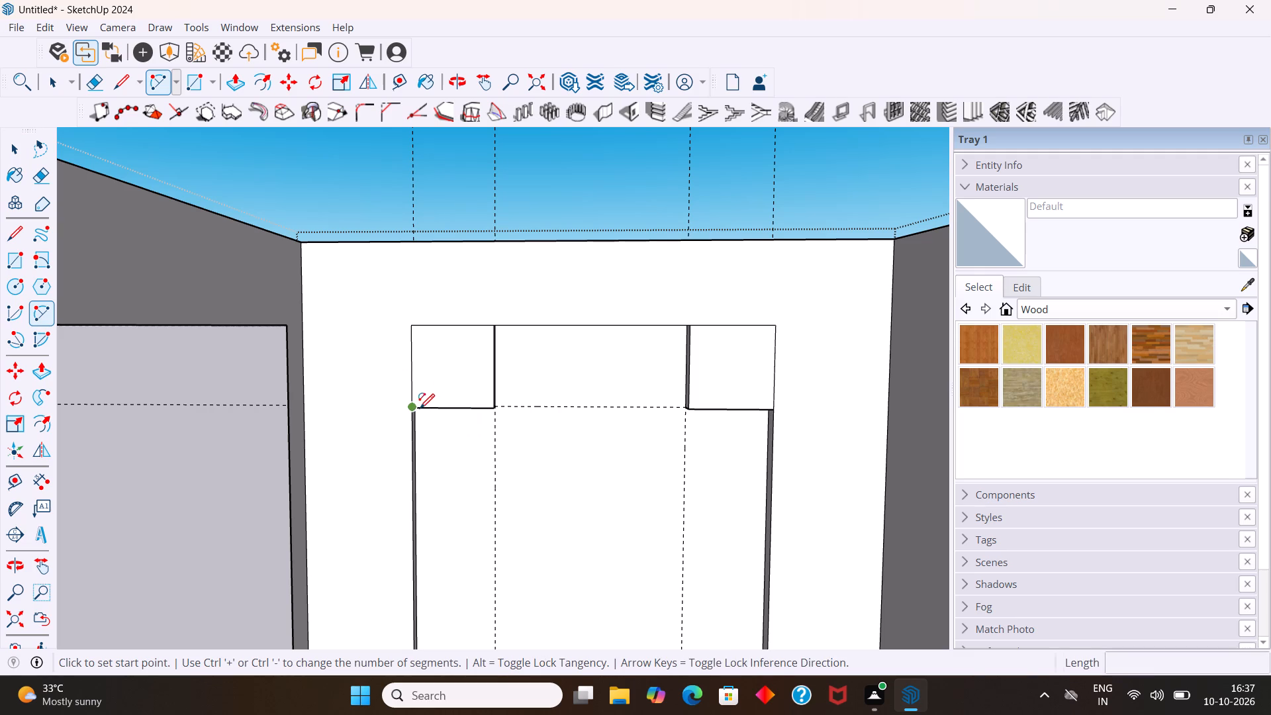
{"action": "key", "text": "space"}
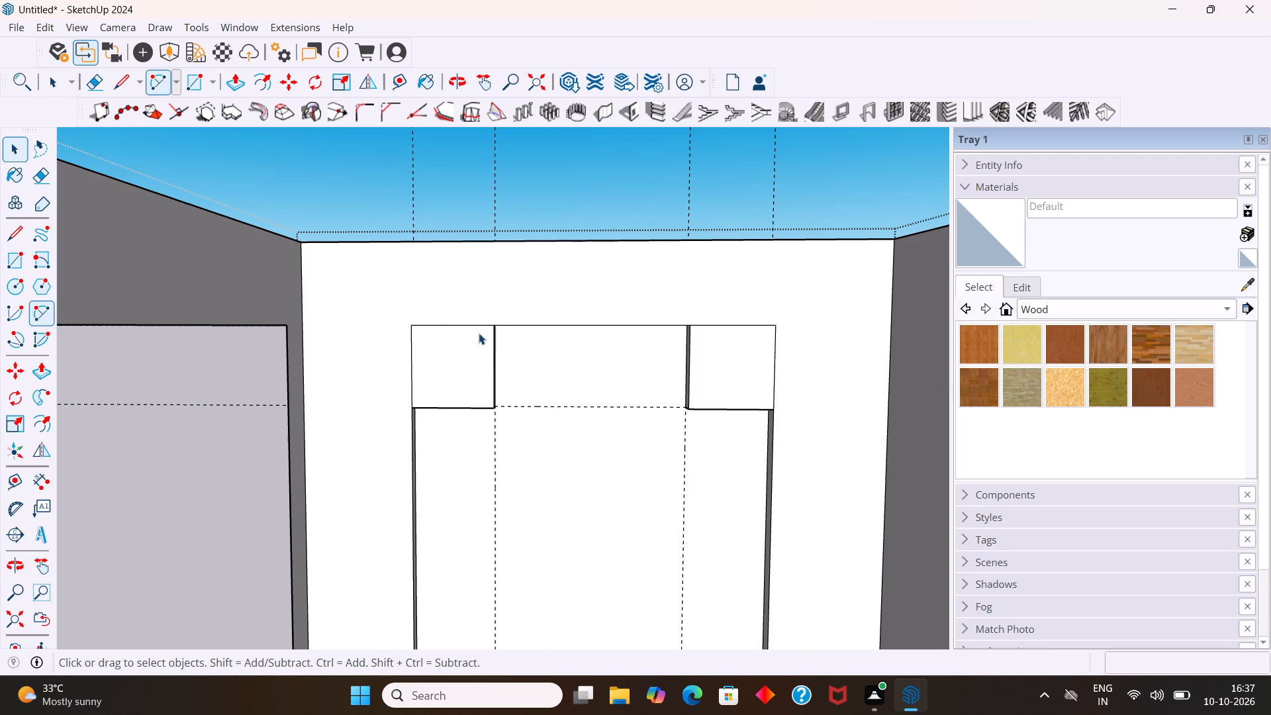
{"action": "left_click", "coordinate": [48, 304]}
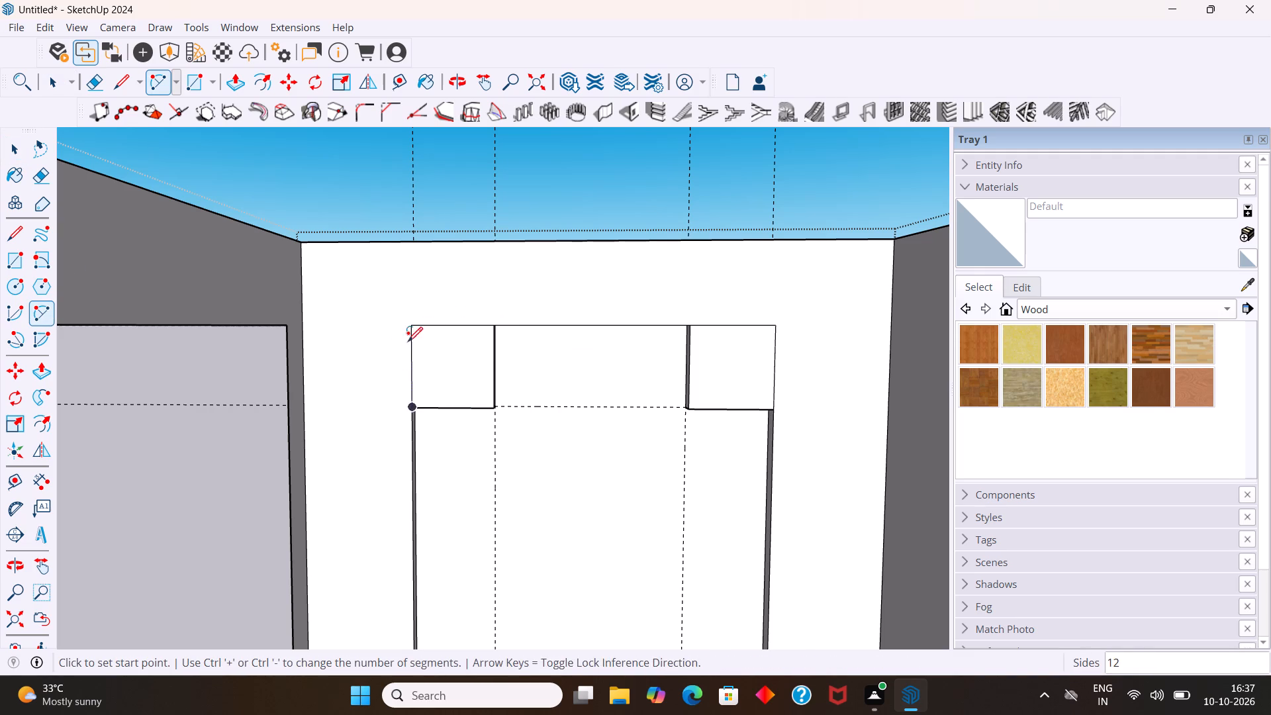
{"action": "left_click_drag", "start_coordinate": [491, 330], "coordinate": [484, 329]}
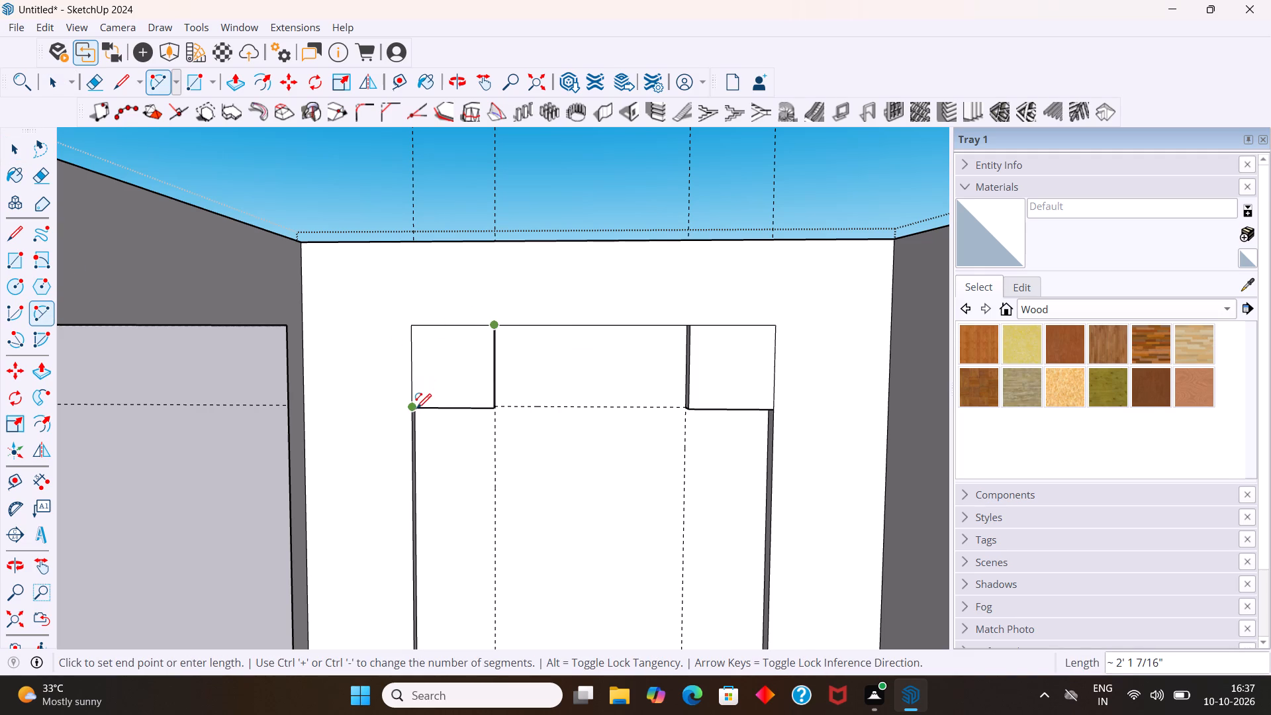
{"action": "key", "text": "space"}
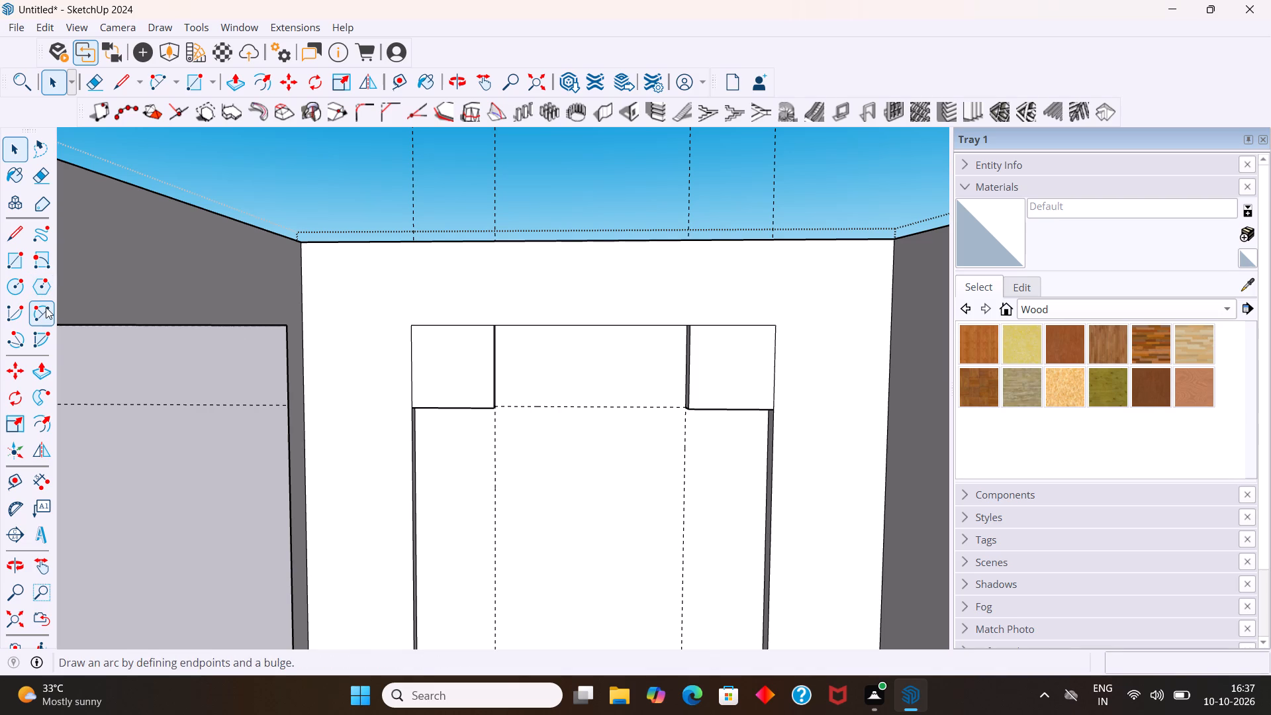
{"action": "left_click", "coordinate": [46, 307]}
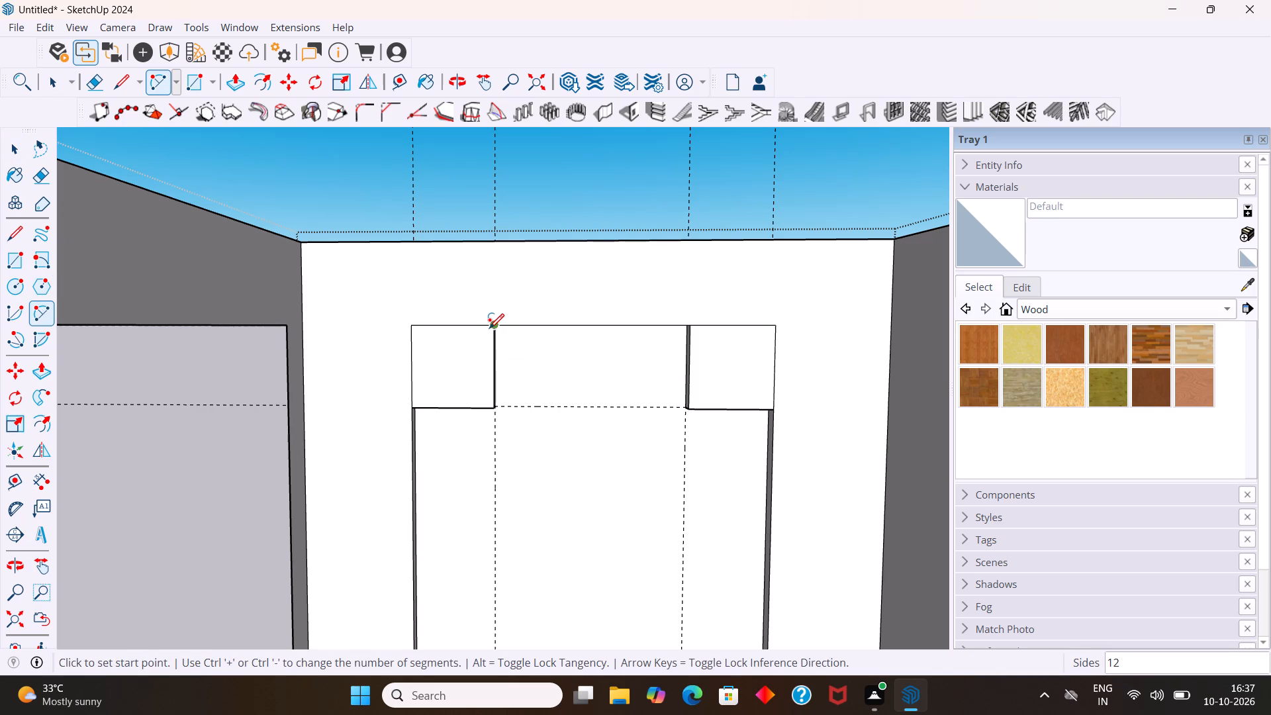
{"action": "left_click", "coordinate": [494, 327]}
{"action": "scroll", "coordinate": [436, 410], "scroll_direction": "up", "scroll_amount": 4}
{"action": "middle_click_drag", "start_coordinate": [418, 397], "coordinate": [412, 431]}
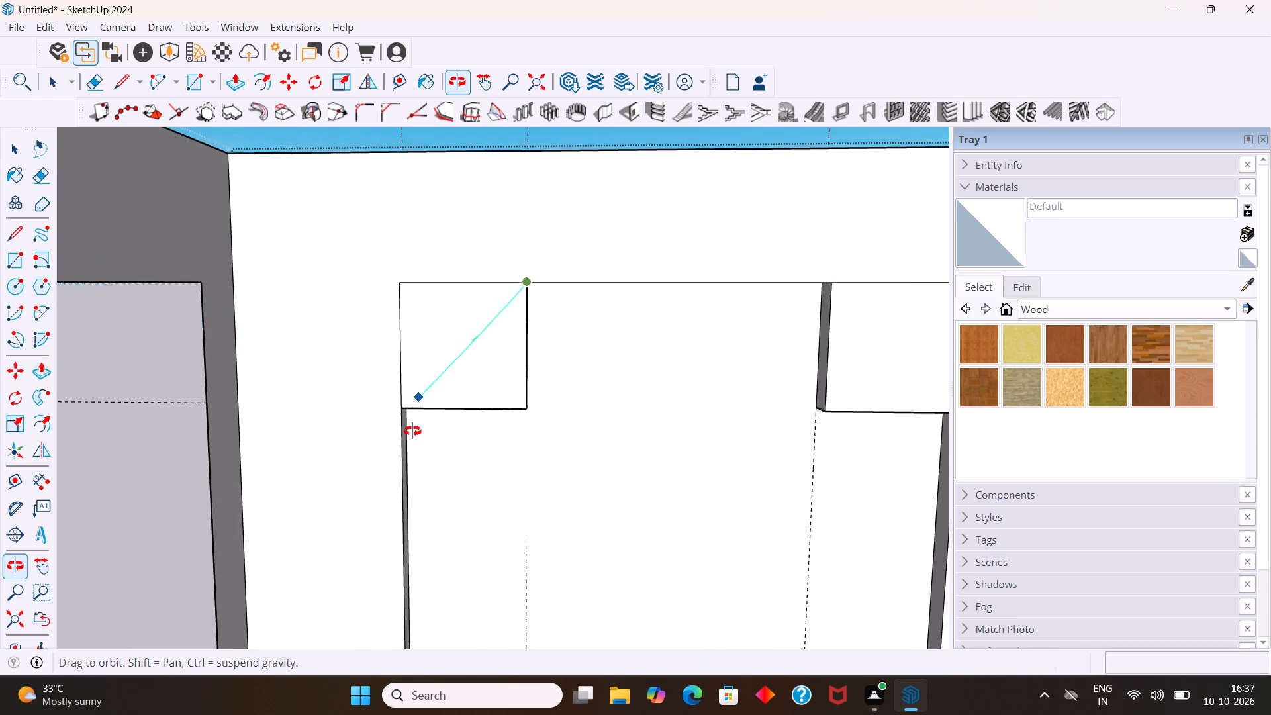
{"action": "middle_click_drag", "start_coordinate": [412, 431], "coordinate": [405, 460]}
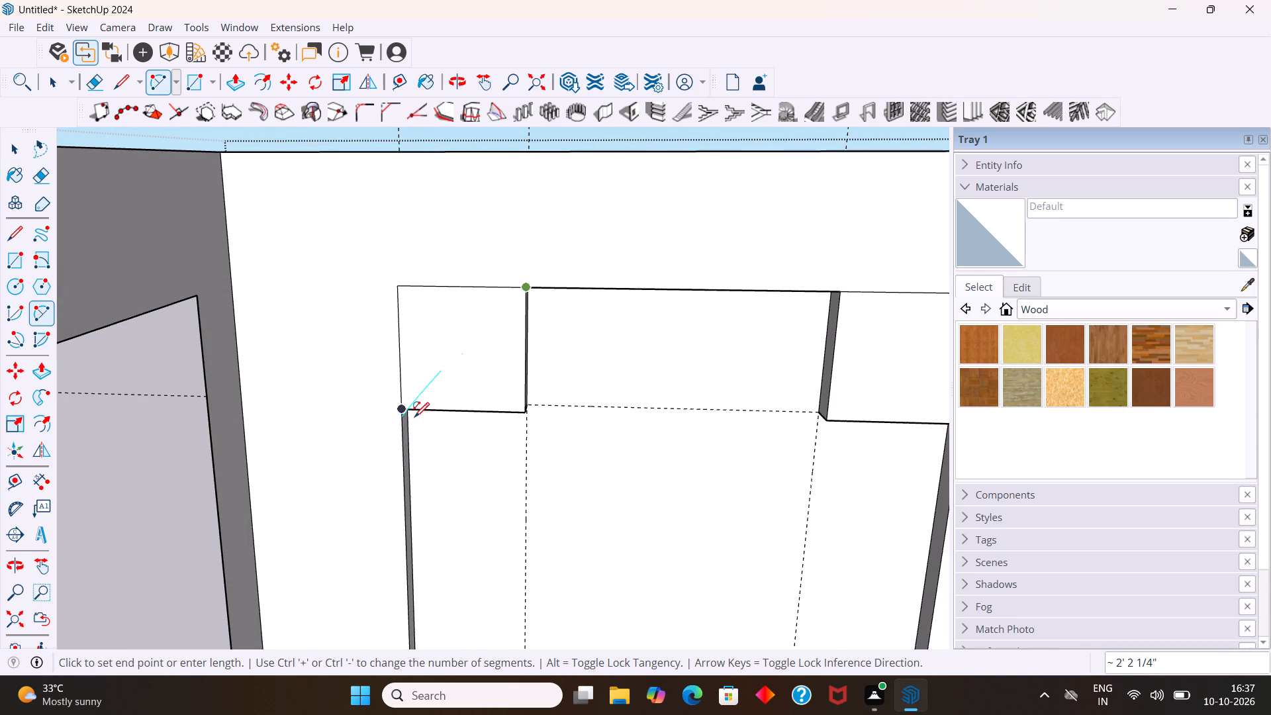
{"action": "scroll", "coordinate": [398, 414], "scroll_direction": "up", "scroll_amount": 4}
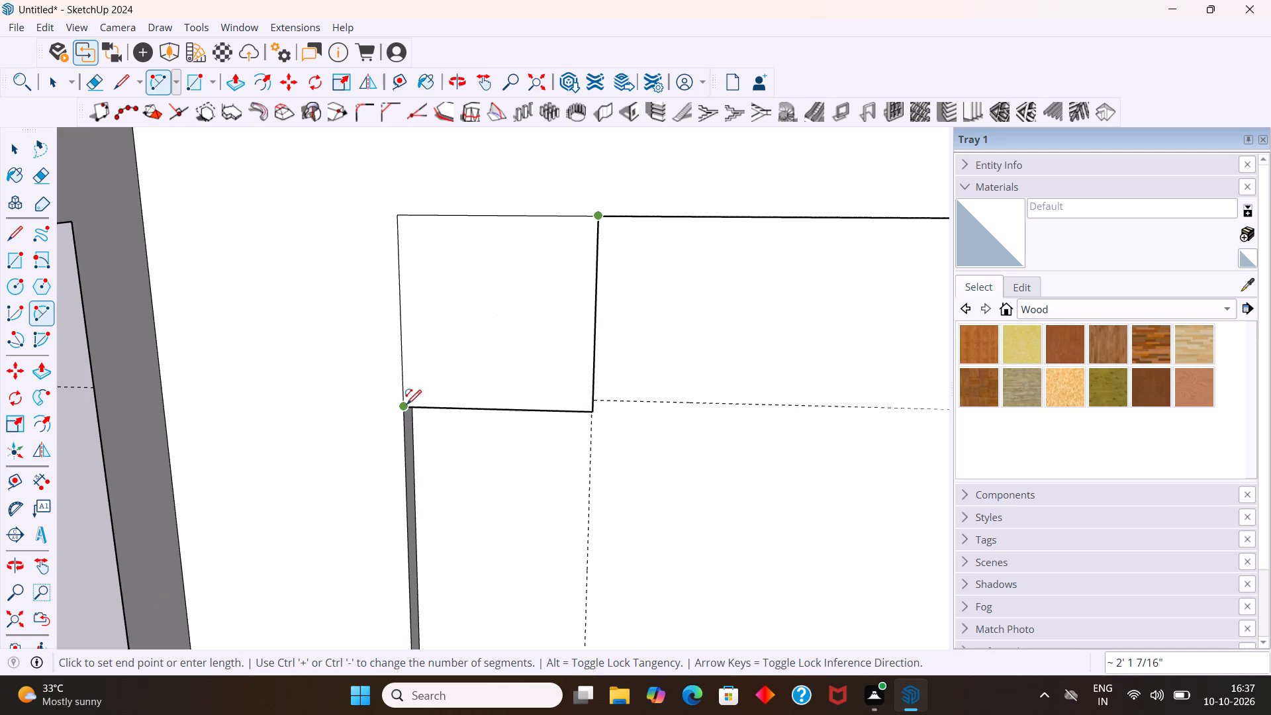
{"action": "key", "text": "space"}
Draw a tangent 2 Point Arc across the recess's upper-left corner square, from its top inner corner to its bottom outer corner, rounding outward.
{"action": "left_click", "coordinate": [46, 311]}
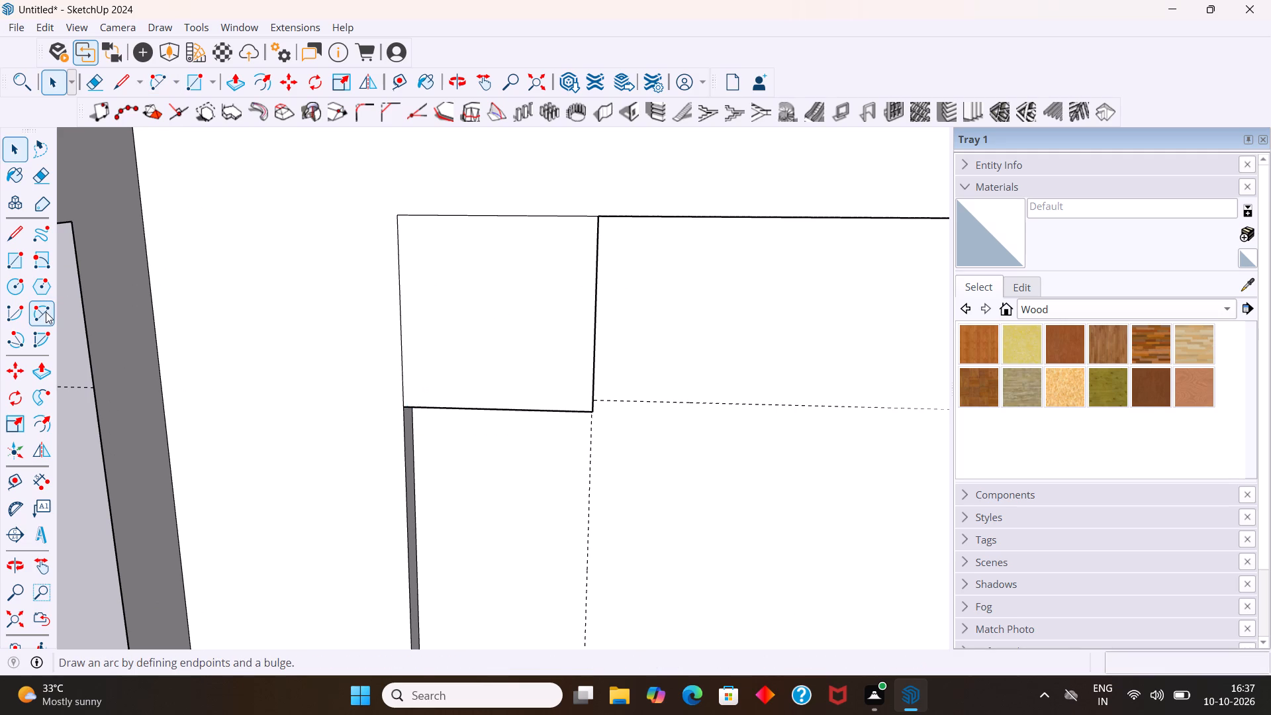
{"action": "middle_click_drag", "start_coordinate": [647, 222], "coordinate": [446, 132]}
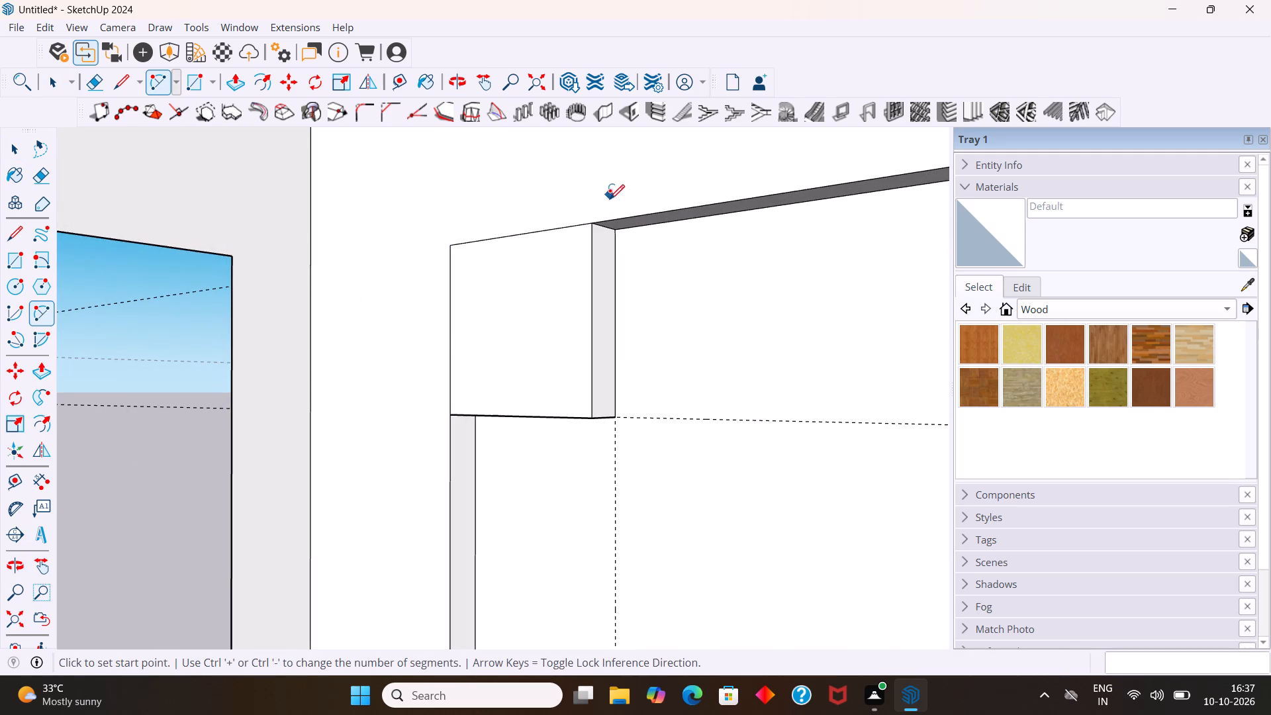
{"action": "left_click", "coordinate": [591, 225]}
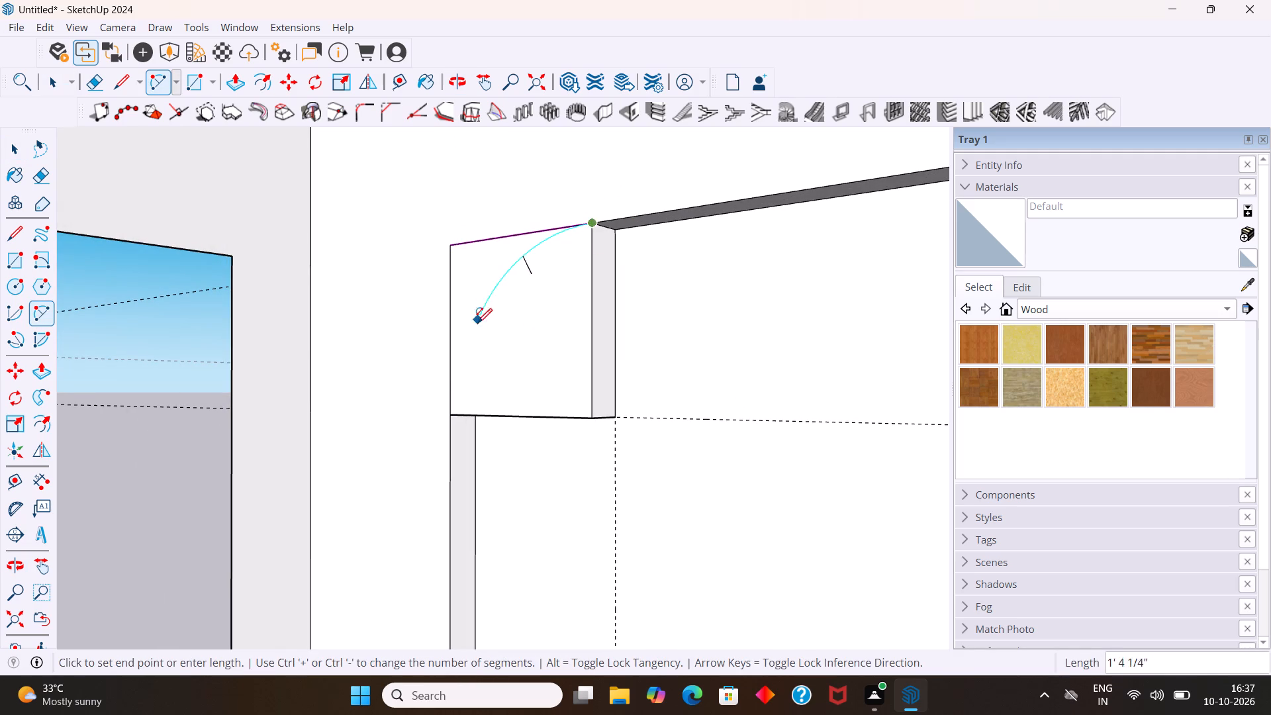
{"action": "middle_click_drag", "start_coordinate": [453, 408], "coordinate": [528, 469]}
{"action": "double_click", "coordinate": [494, 448]}
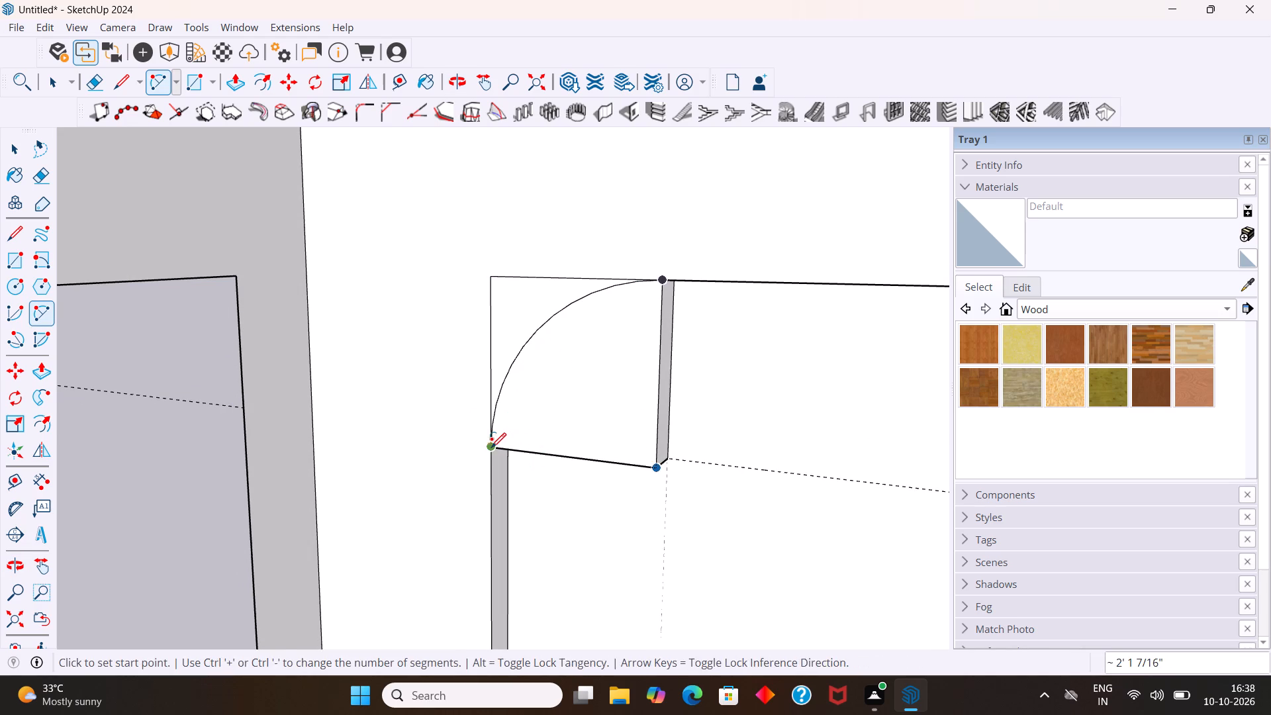
{"action": "key", "text": "space"}
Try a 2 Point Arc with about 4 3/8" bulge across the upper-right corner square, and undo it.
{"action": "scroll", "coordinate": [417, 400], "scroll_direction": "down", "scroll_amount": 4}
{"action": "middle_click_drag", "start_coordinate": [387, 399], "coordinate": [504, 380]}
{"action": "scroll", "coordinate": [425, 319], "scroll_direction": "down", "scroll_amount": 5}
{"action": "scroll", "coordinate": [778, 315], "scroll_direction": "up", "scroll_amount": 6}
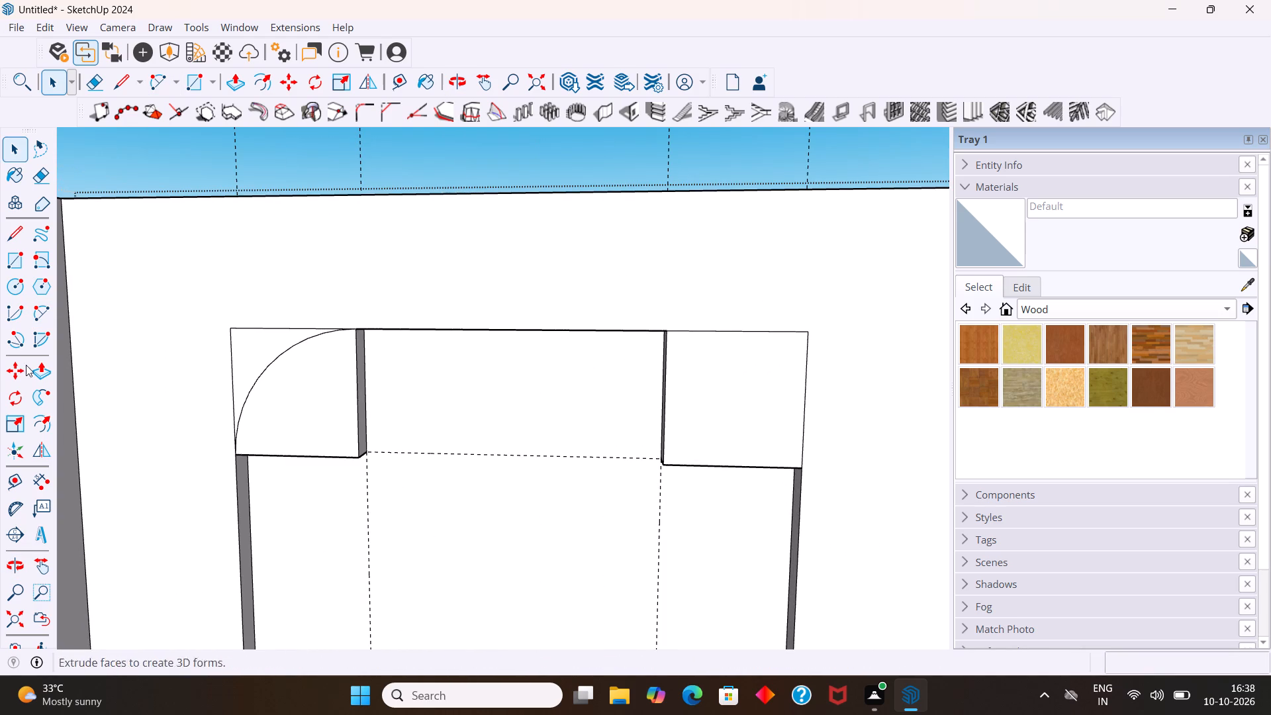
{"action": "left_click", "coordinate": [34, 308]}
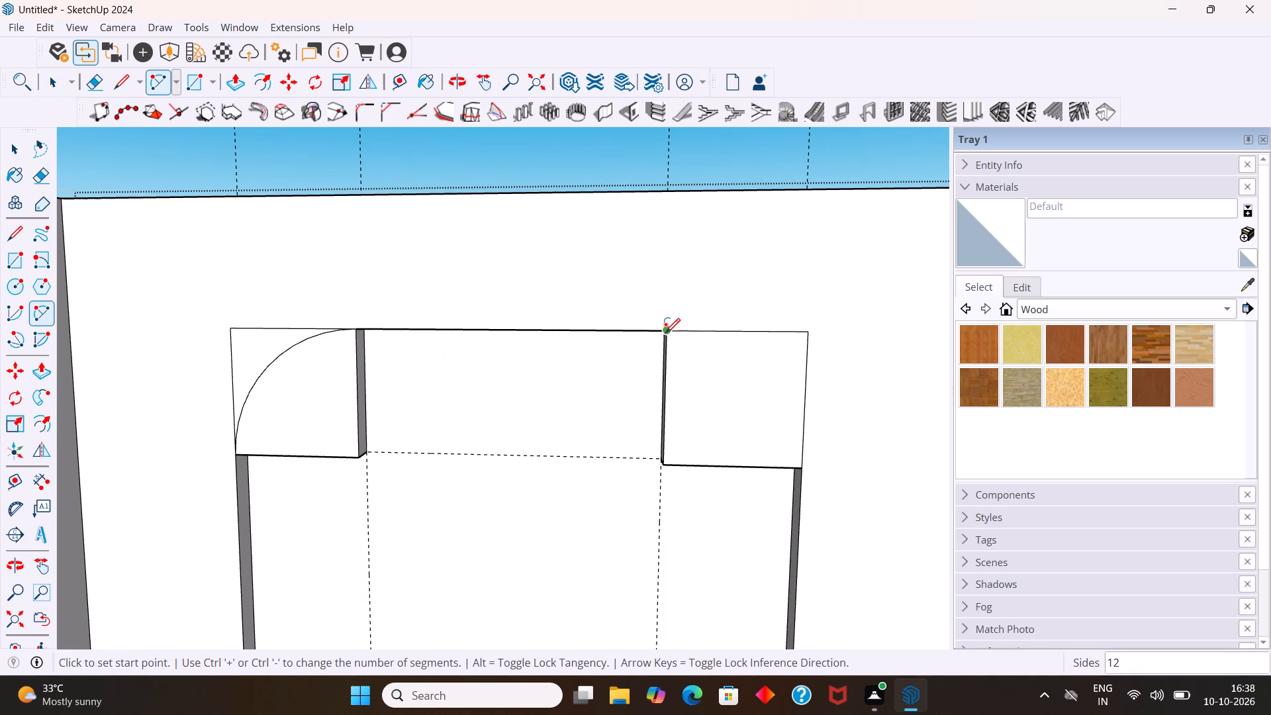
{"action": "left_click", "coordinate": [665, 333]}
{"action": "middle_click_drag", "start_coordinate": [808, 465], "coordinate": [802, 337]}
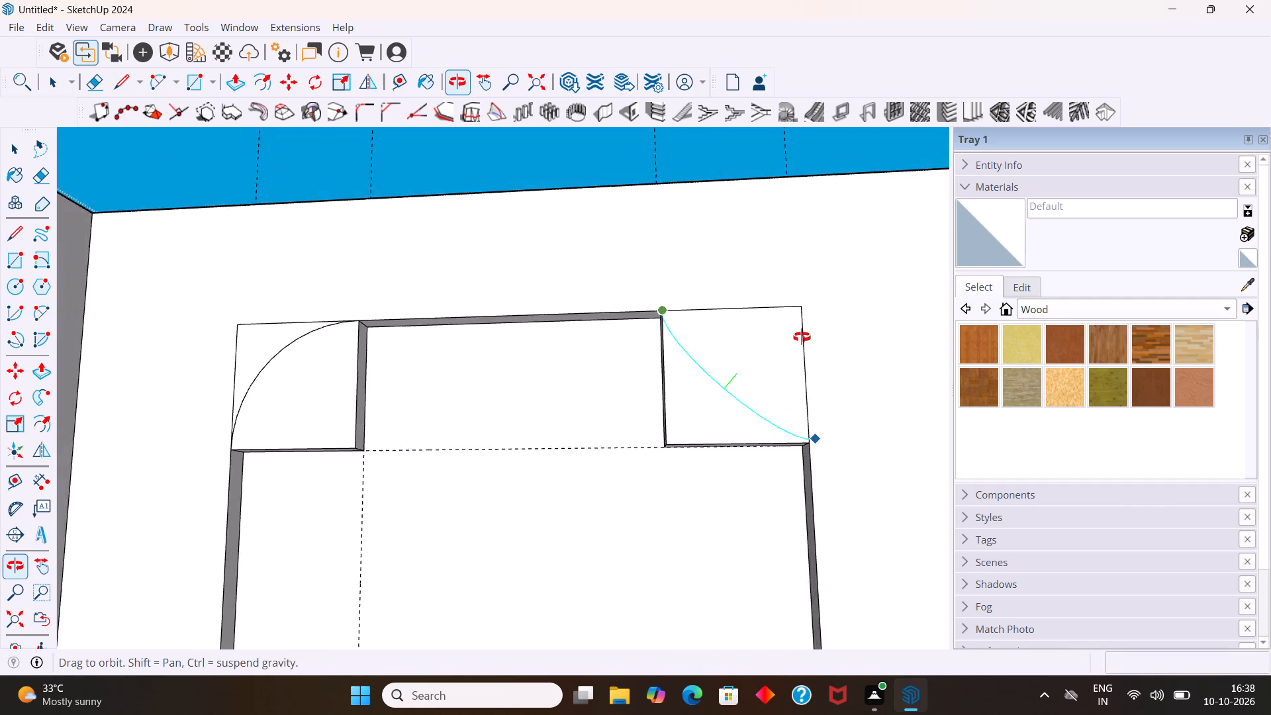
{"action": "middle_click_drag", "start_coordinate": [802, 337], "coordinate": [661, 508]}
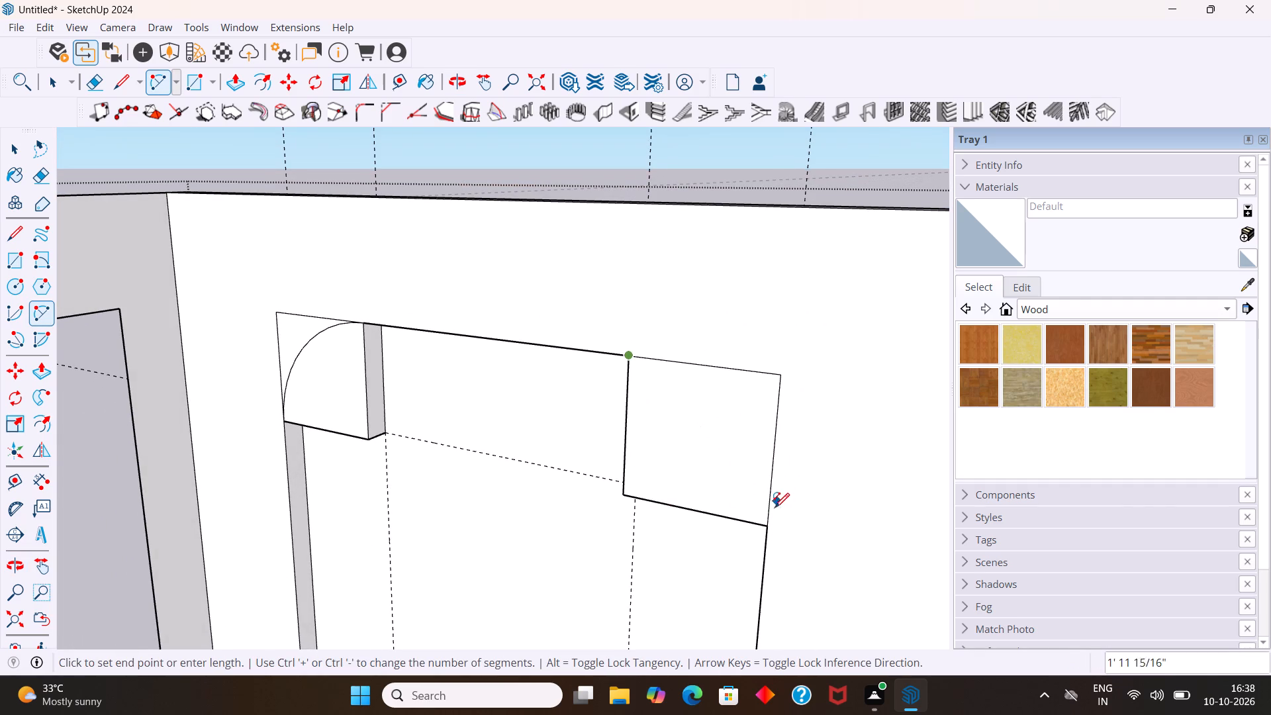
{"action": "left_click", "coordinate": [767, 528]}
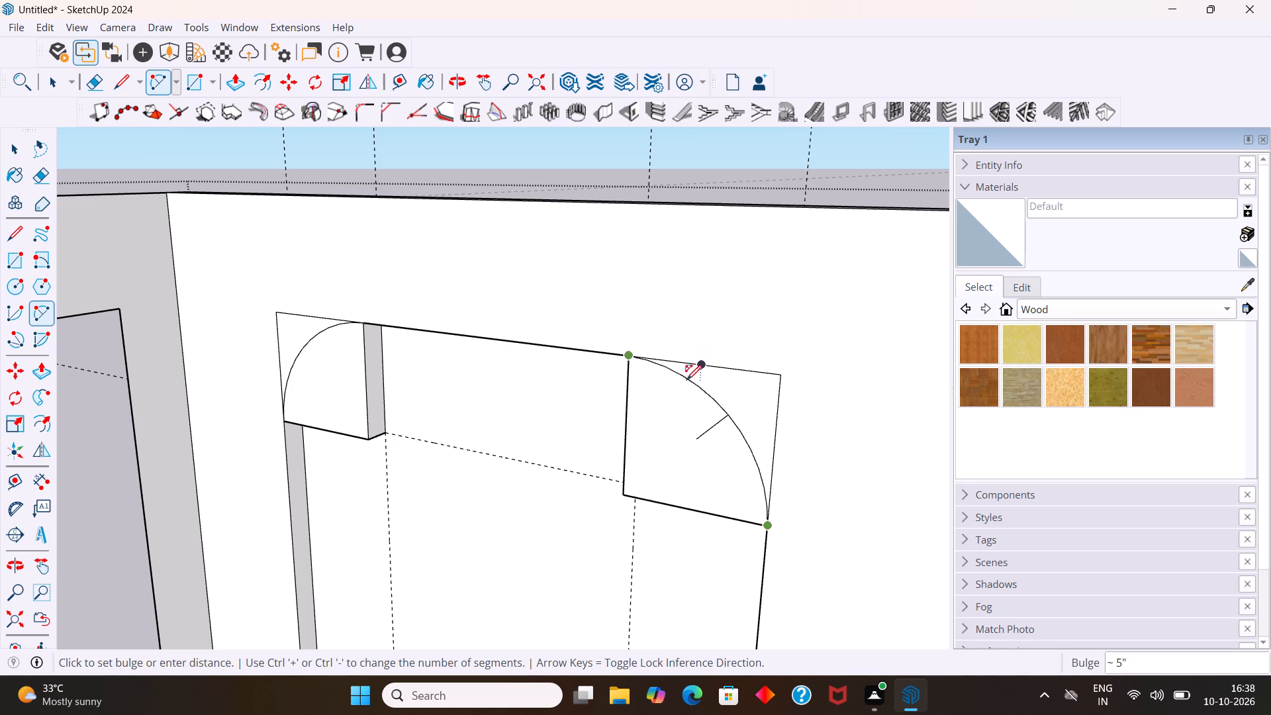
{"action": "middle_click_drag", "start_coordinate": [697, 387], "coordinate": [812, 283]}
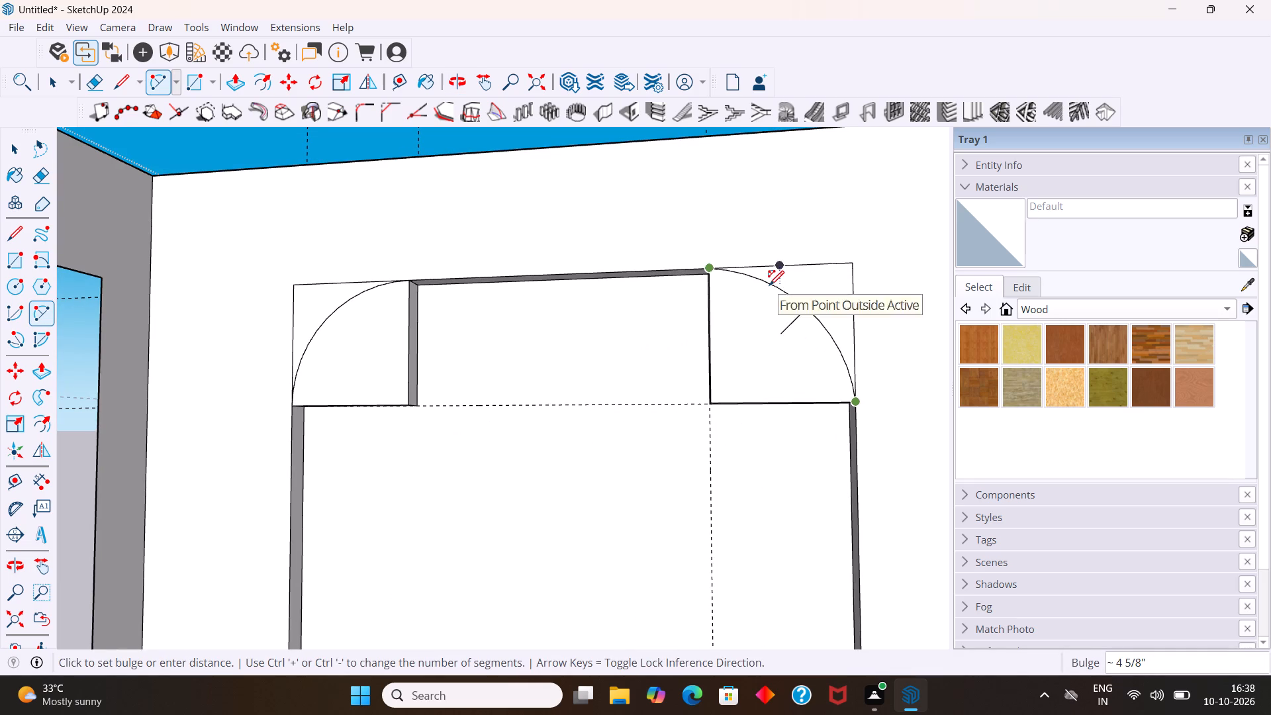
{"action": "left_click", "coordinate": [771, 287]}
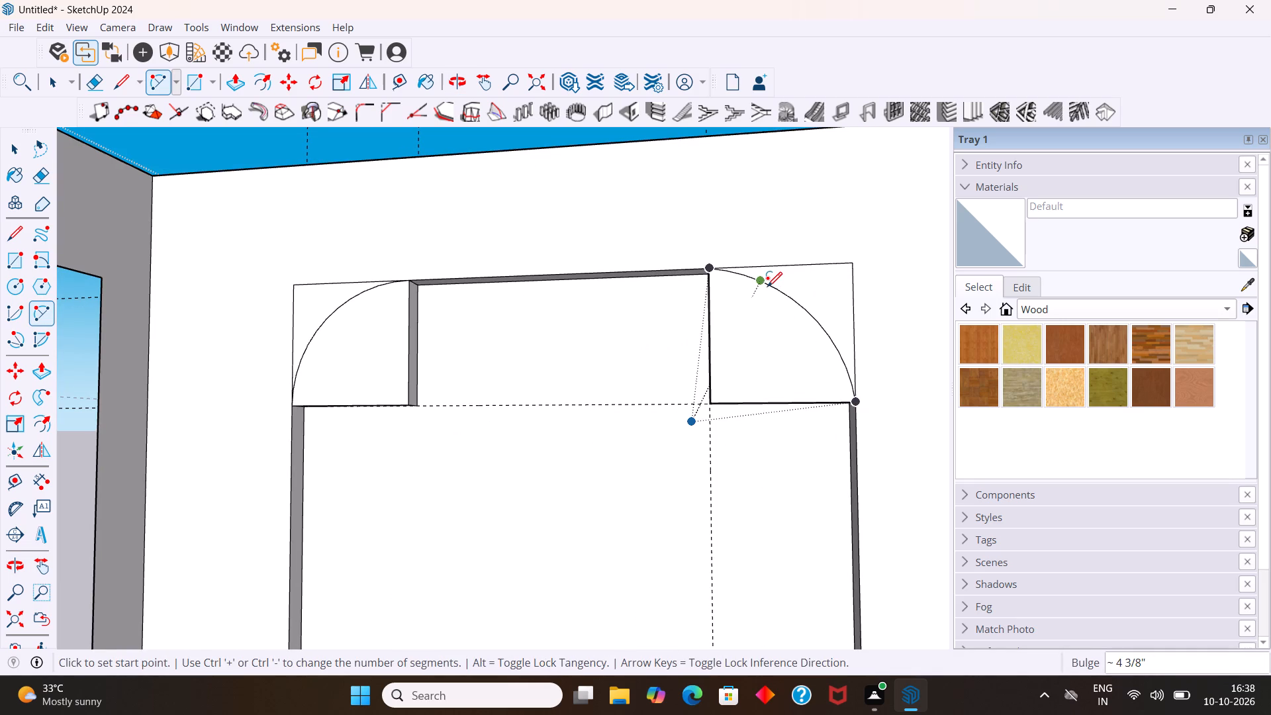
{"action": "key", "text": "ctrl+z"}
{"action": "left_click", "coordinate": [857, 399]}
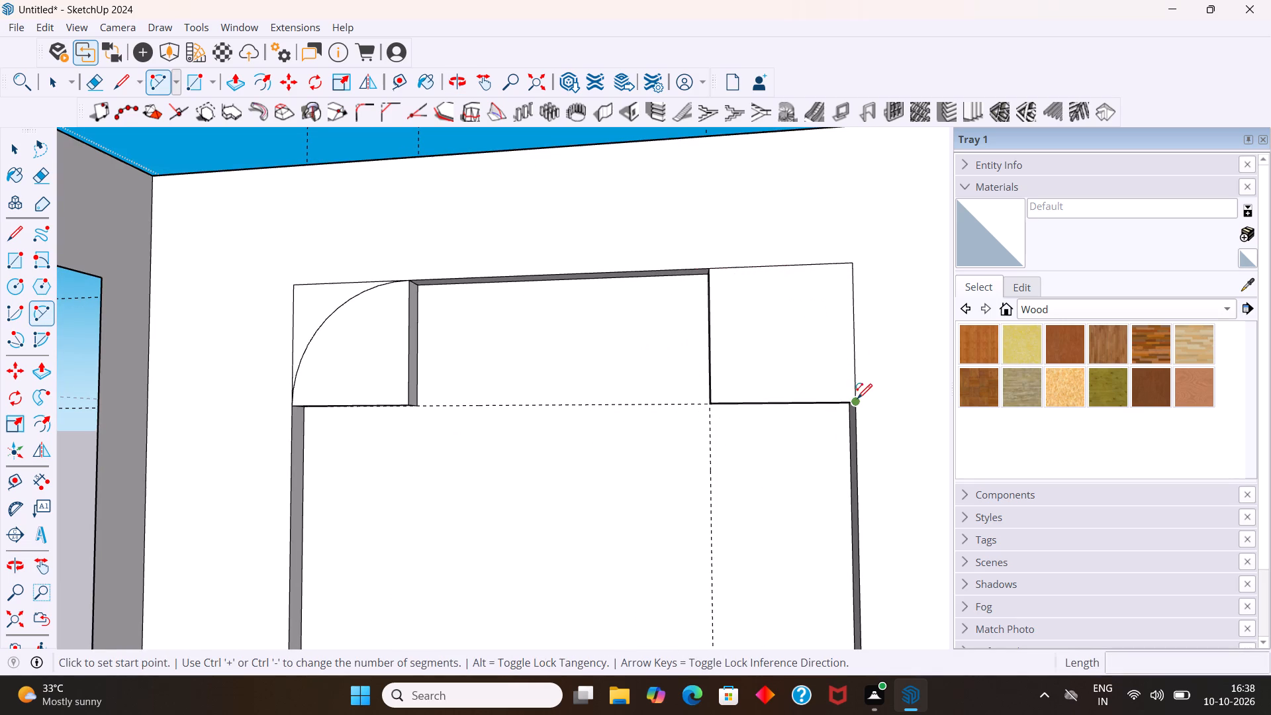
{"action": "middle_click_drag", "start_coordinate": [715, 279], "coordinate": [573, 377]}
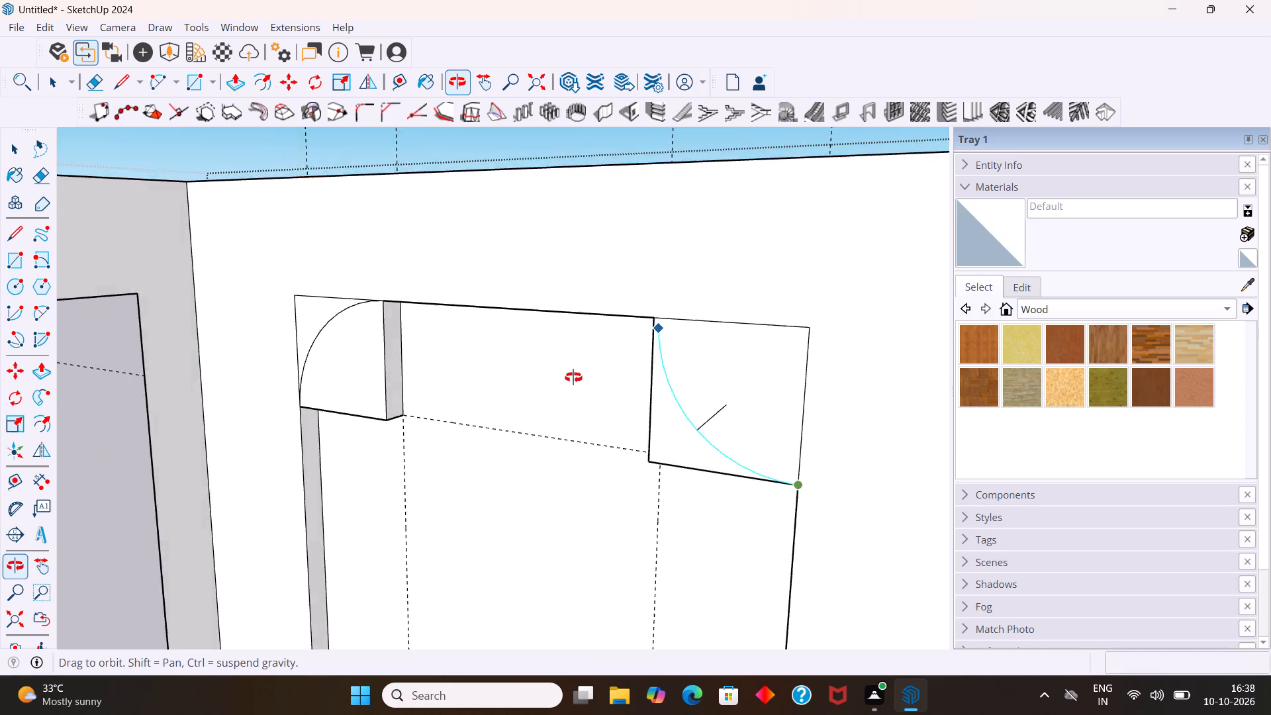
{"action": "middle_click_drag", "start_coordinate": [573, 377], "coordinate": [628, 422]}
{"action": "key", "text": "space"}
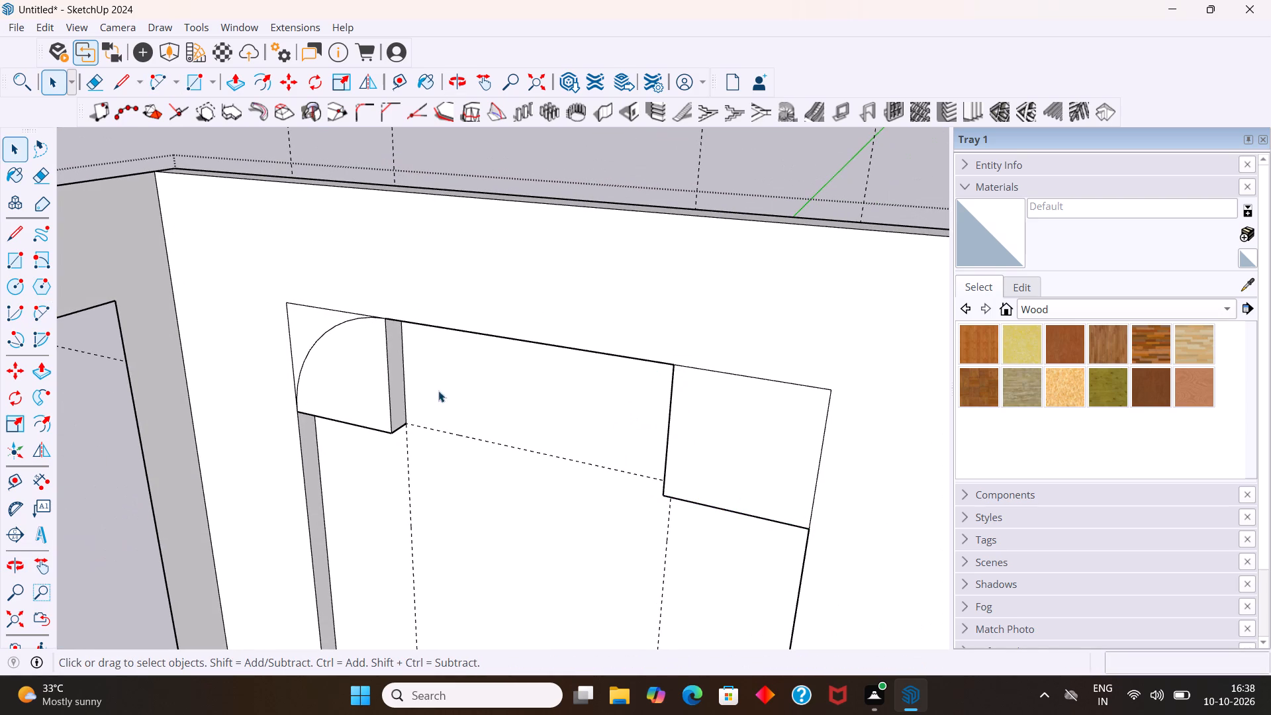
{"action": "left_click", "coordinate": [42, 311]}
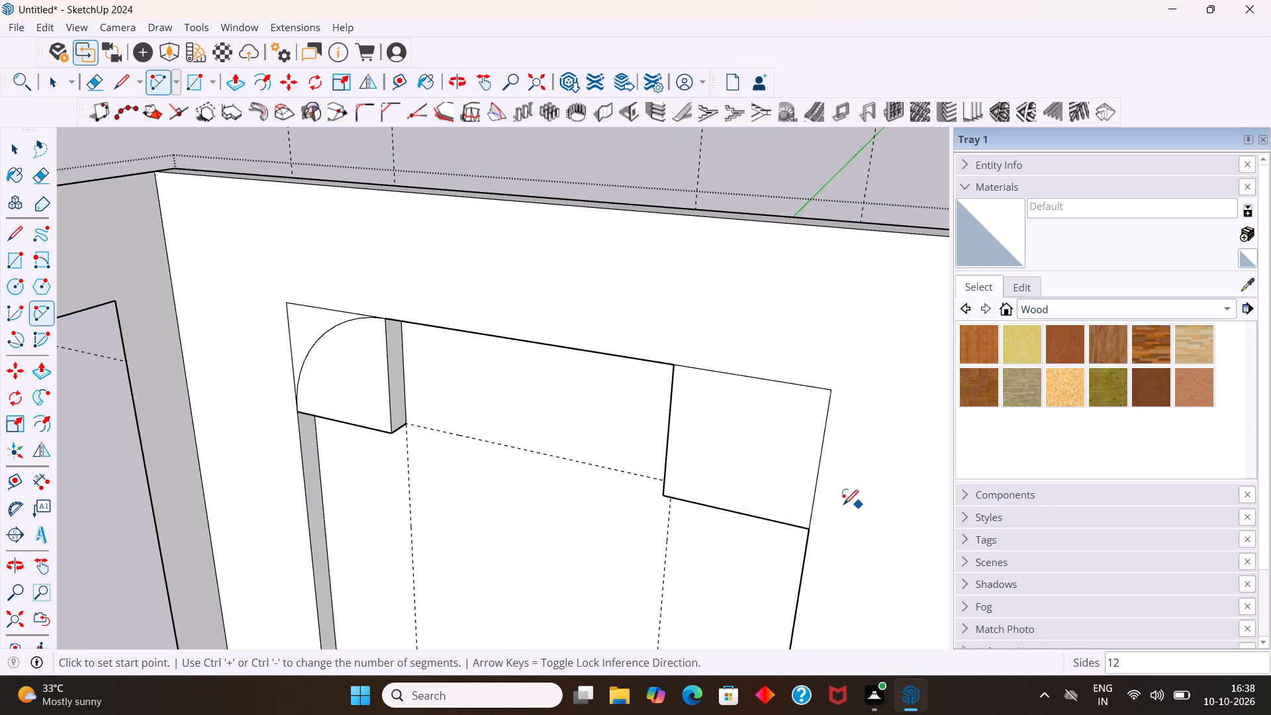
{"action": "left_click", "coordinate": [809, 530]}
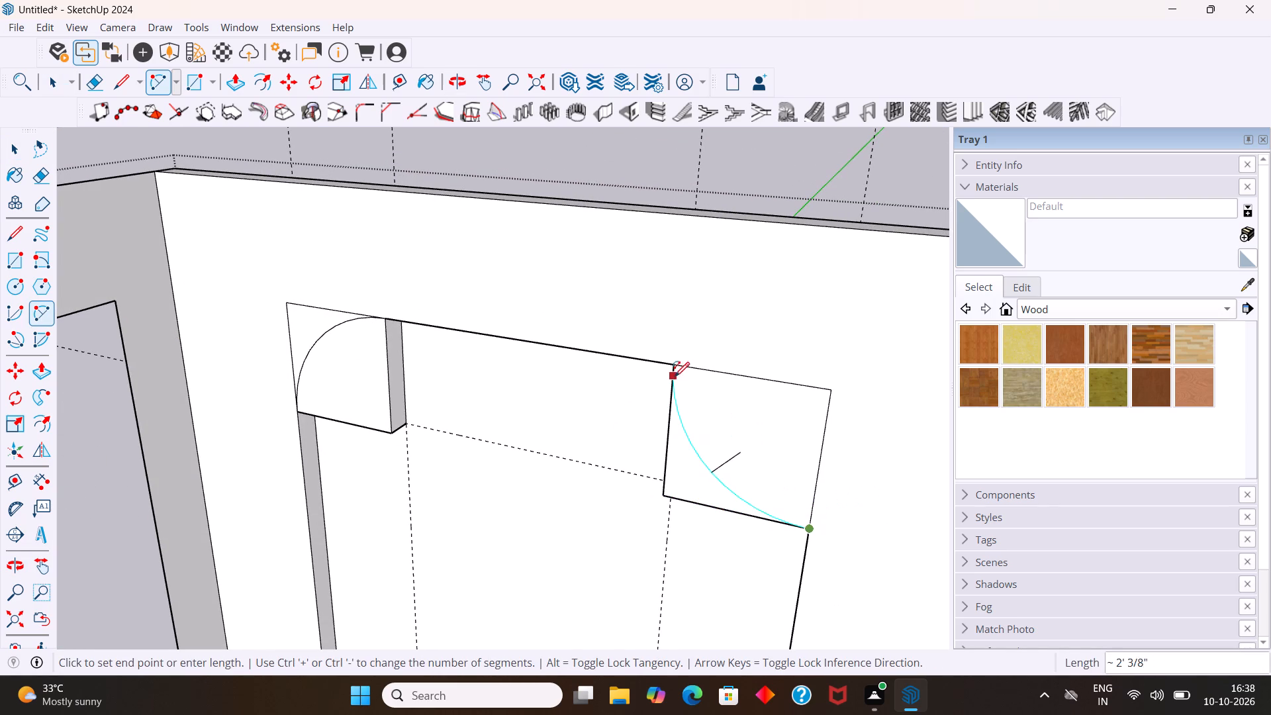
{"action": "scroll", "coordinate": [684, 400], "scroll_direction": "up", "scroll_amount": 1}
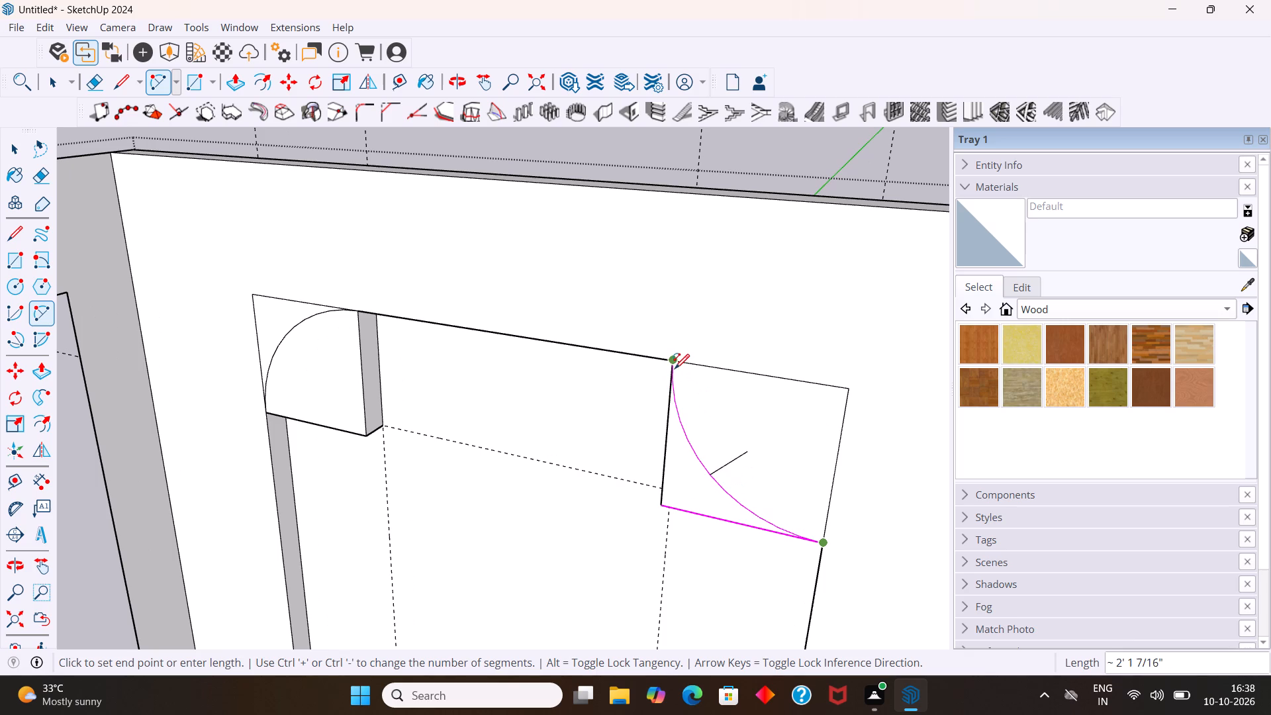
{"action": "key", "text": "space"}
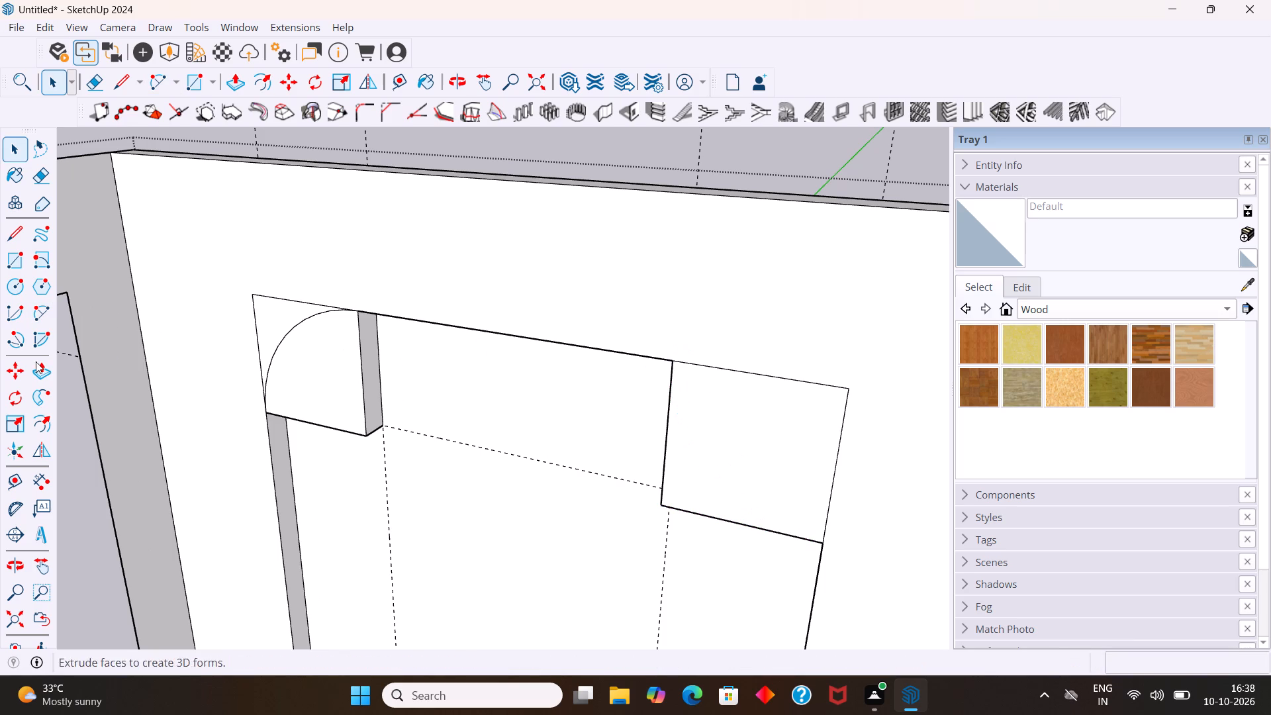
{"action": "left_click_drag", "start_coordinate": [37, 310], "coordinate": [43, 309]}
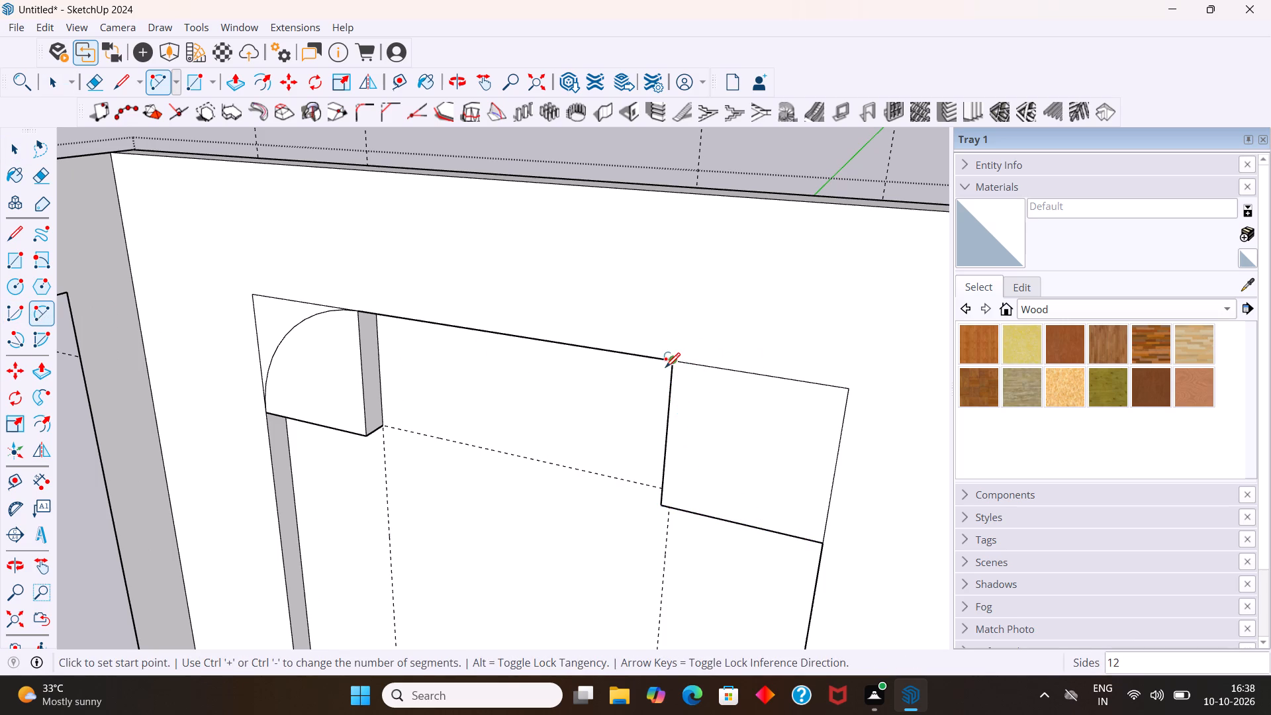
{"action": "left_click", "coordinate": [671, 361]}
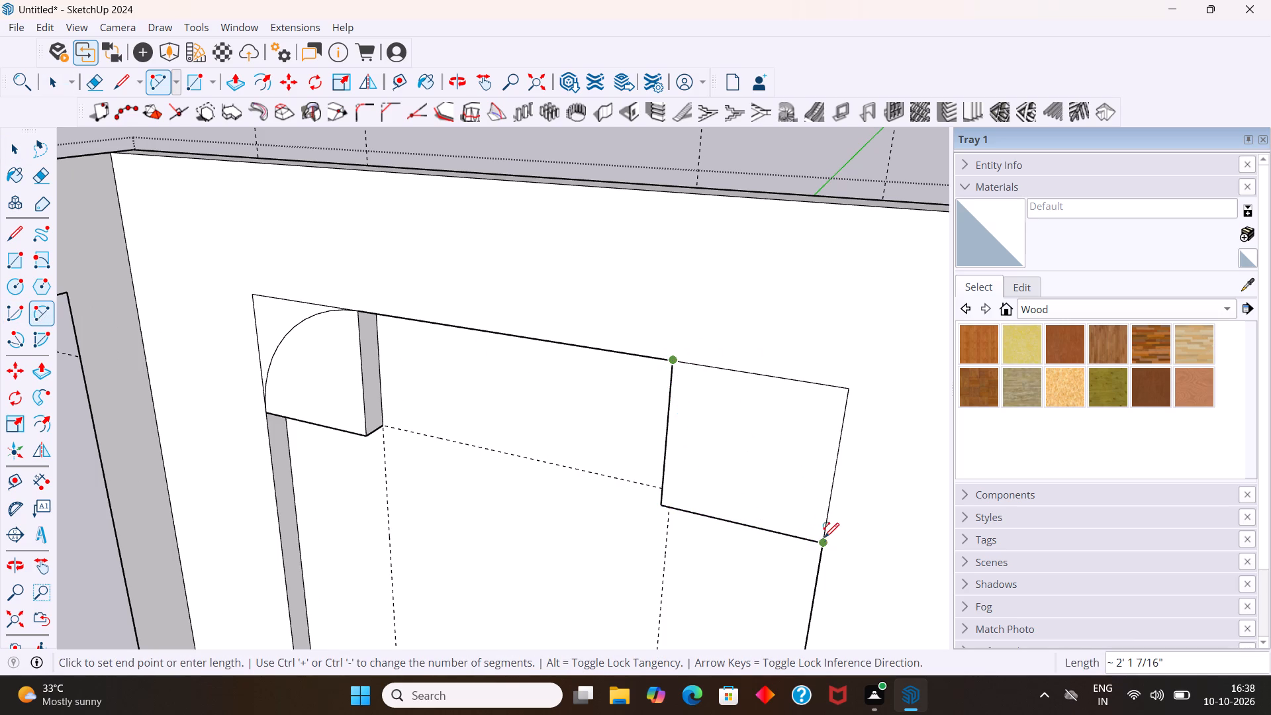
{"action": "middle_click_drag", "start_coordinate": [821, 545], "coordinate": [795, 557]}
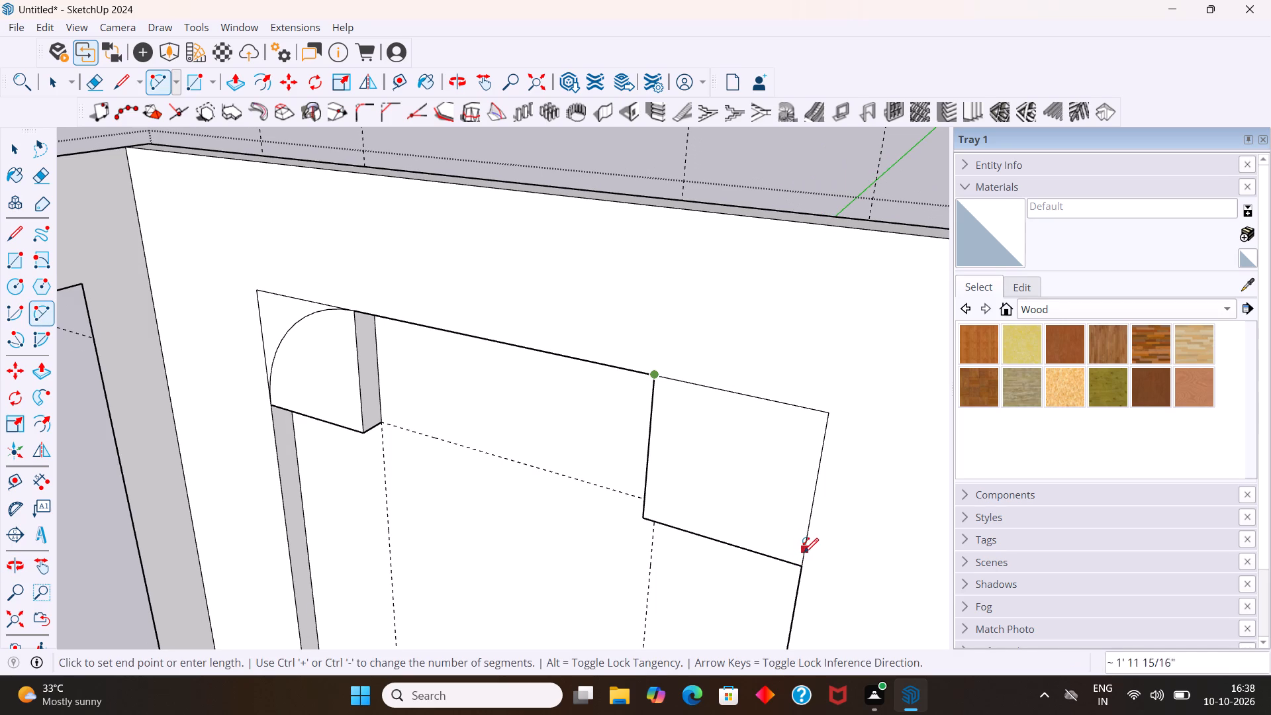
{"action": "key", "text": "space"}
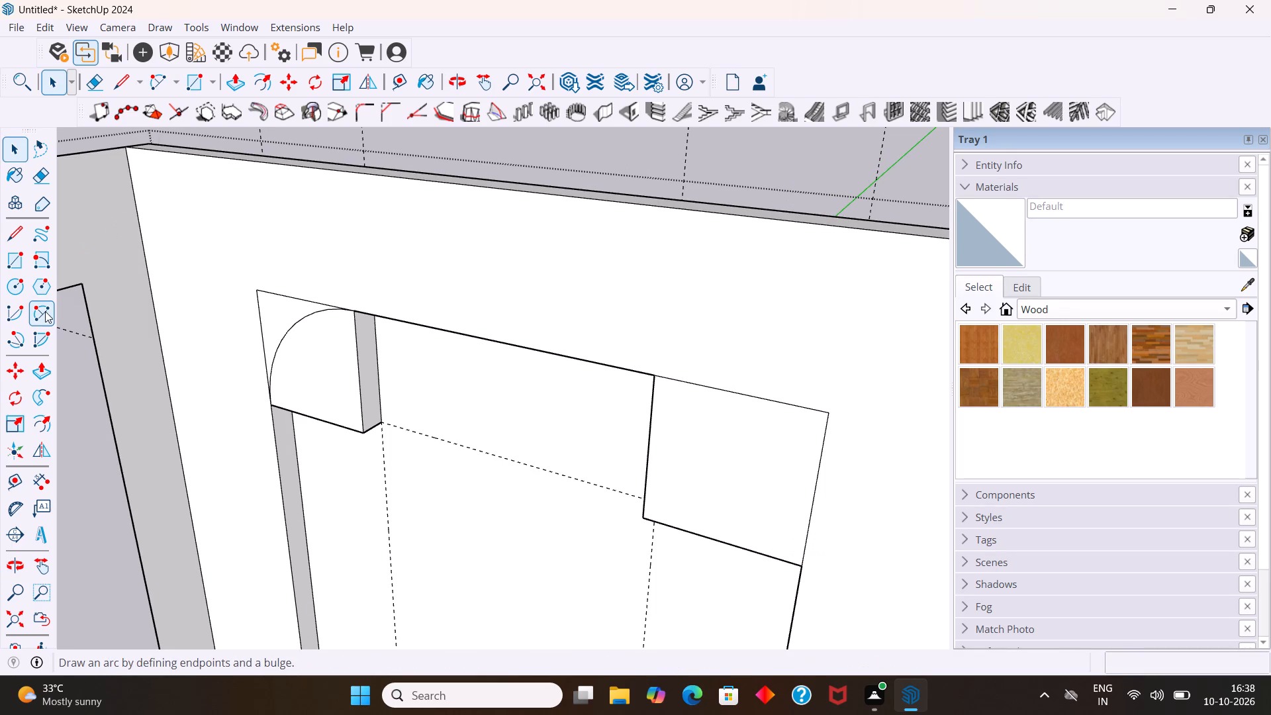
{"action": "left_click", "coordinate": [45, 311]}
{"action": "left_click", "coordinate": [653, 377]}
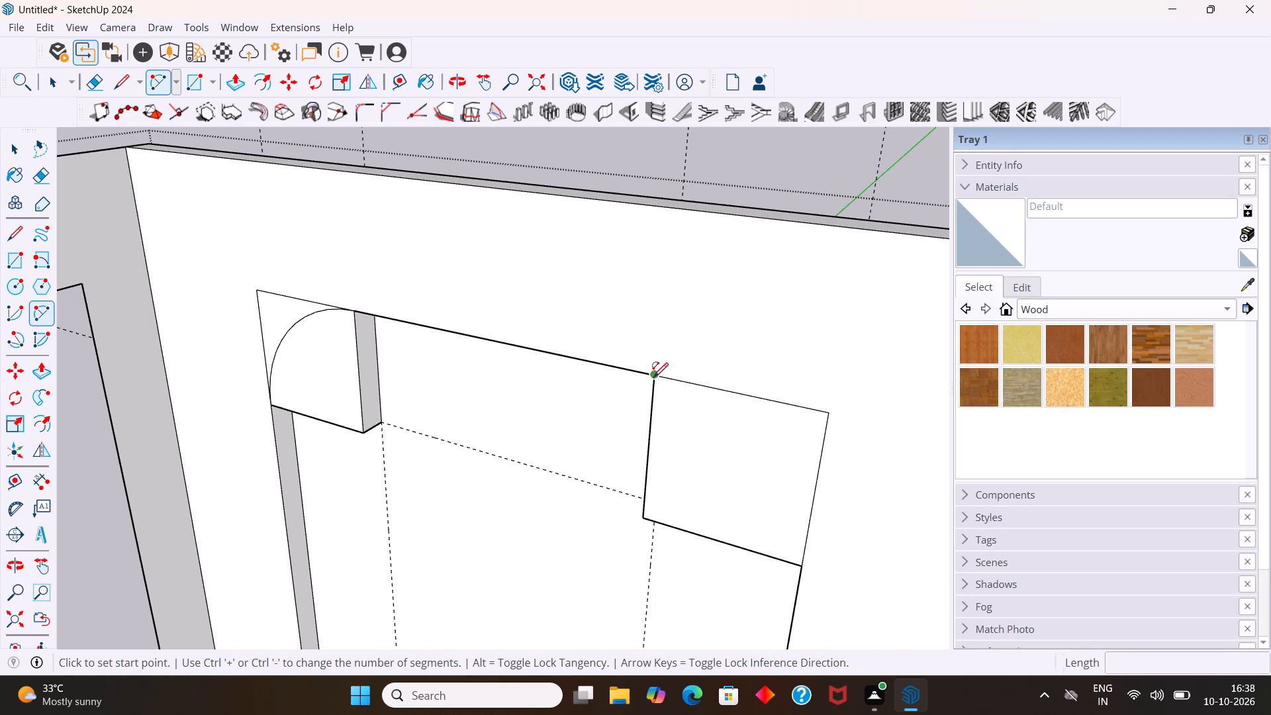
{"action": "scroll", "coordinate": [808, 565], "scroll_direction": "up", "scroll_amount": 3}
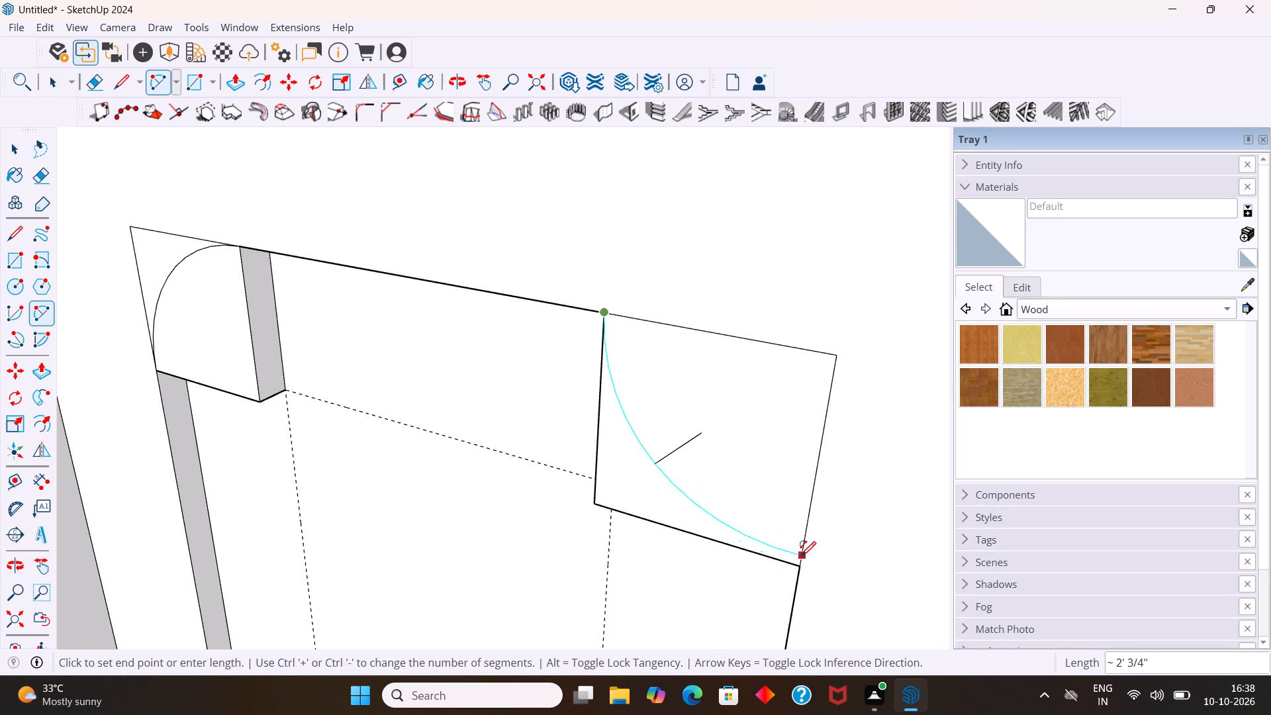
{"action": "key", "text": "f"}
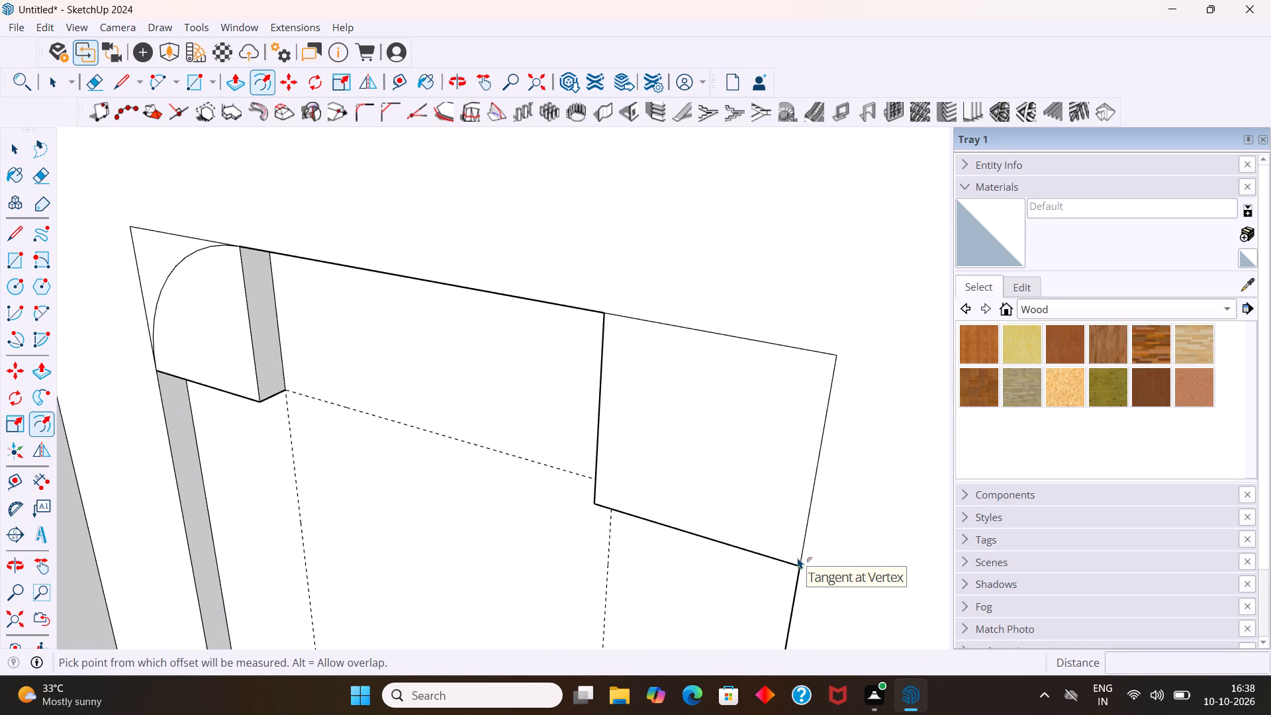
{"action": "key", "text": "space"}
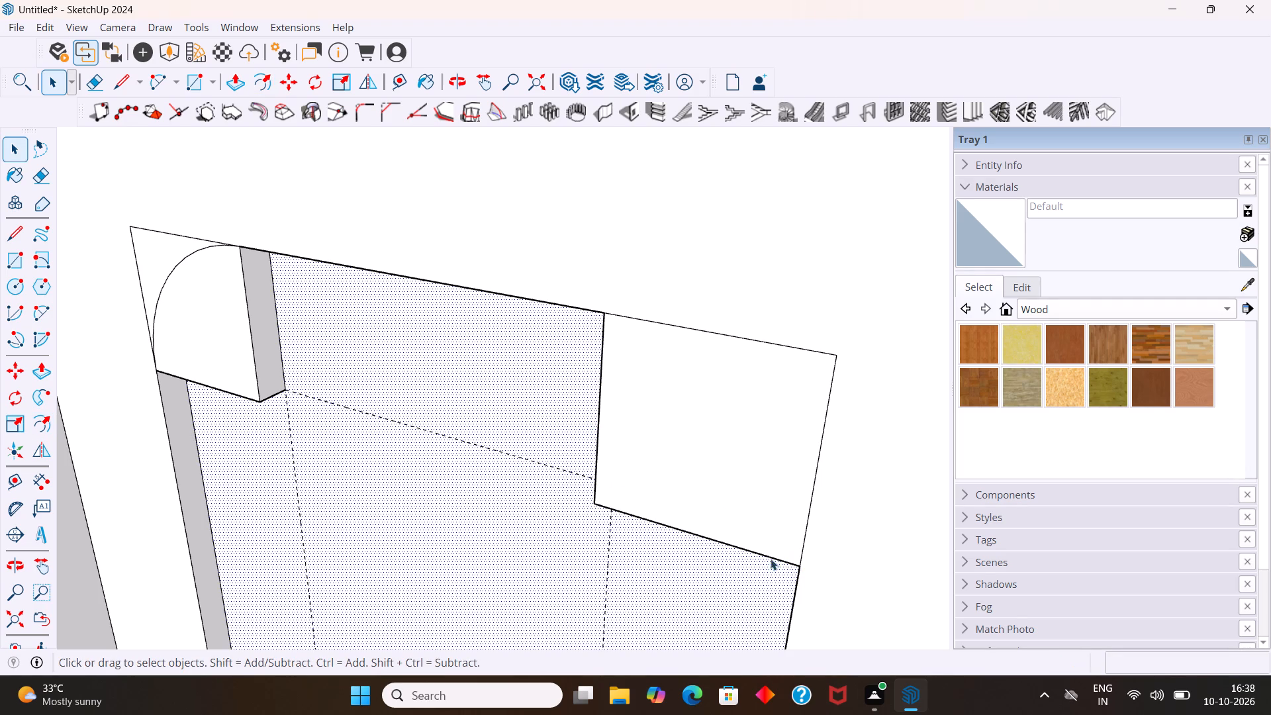
Draw a tangent 2 Point Arc across the recess's upper-right corner square, from its bottom outer corner to its top inner corner, rounding outward.
{"action": "left_click", "coordinate": [45, 312]}
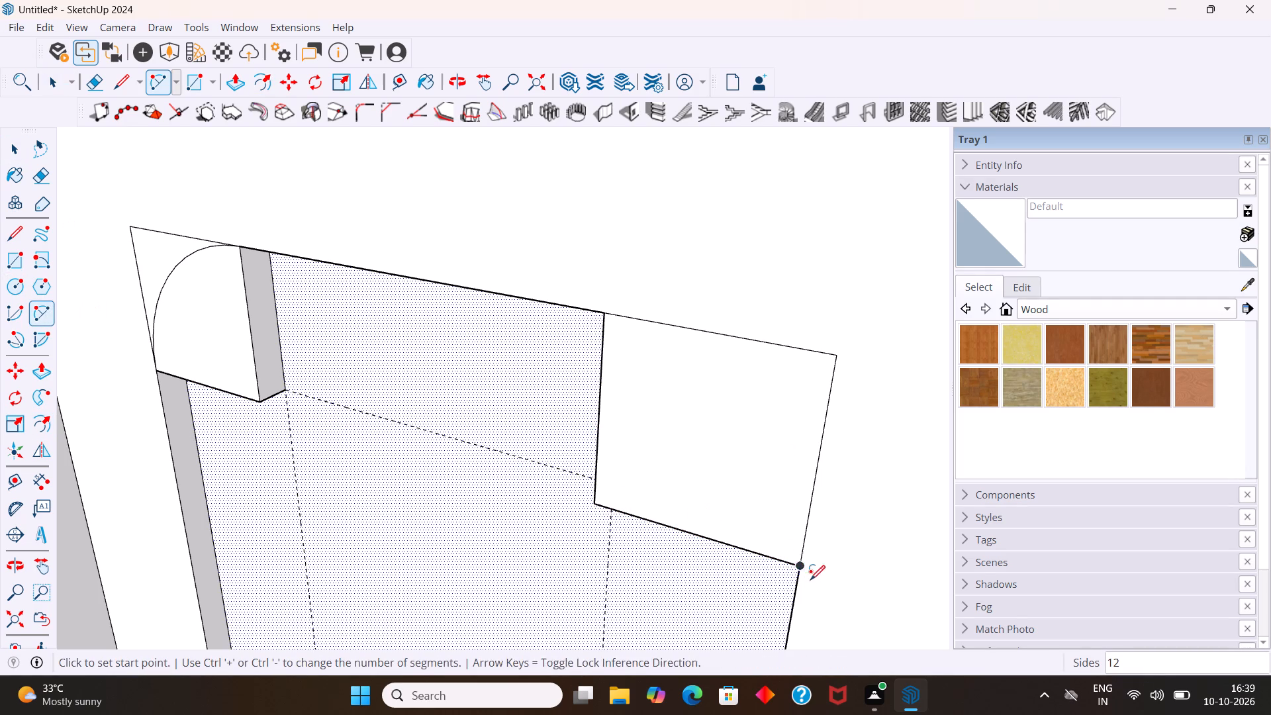
{"action": "left_click", "coordinate": [800, 569]}
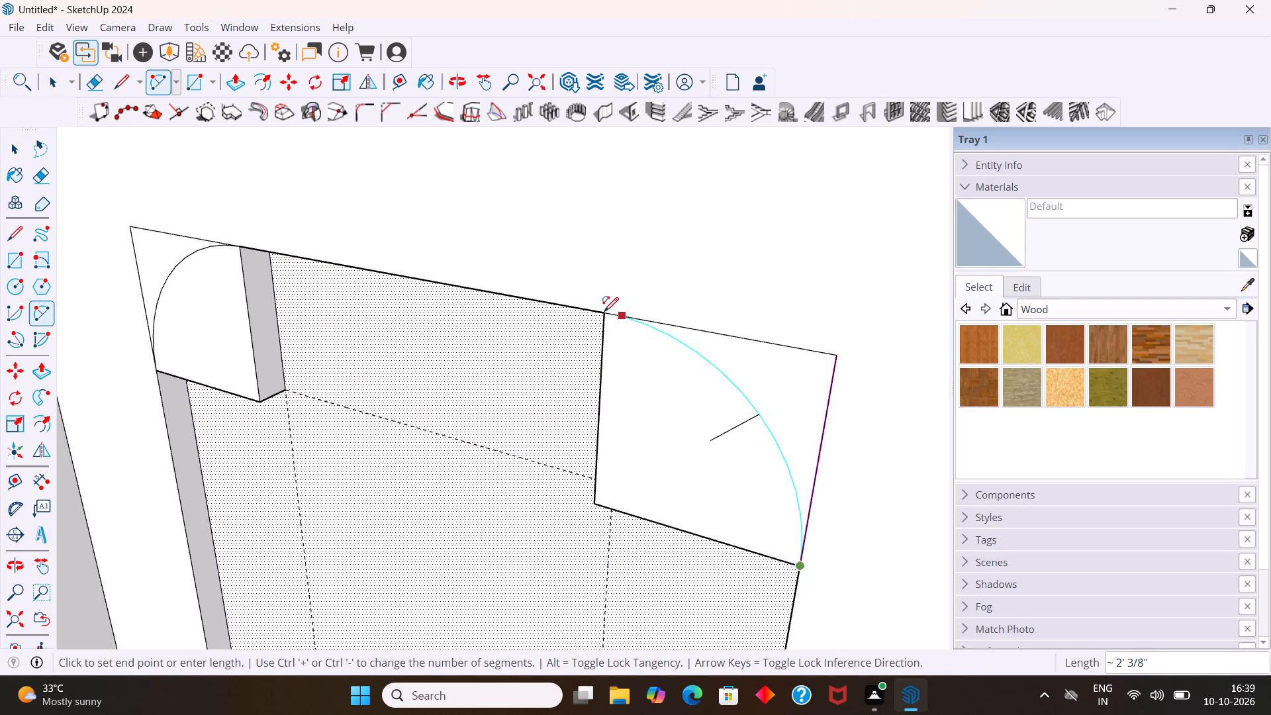
{"action": "middle_click_drag", "start_coordinate": [606, 316], "coordinate": [742, 192]}
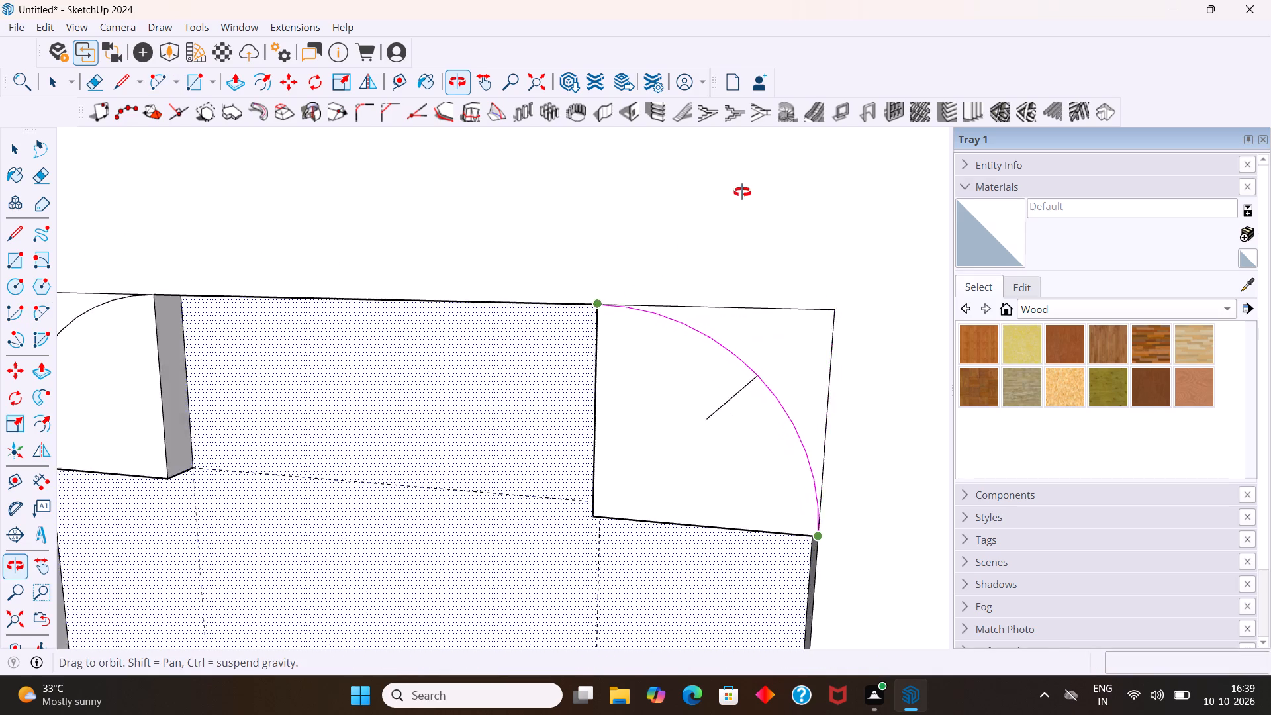
{"action": "middle_click_drag", "start_coordinate": [742, 192], "coordinate": [743, 191]}
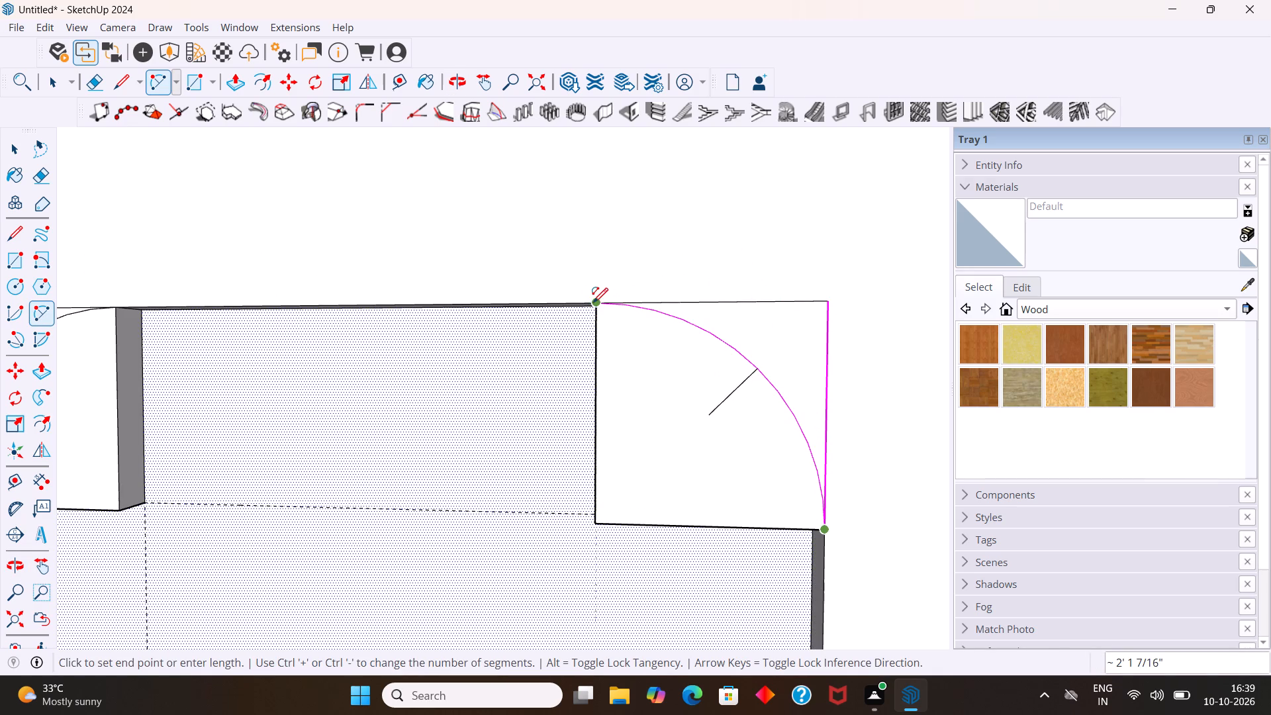
{"action": "double_click", "coordinate": [594, 303]}
{"action": "key", "text": "space"}
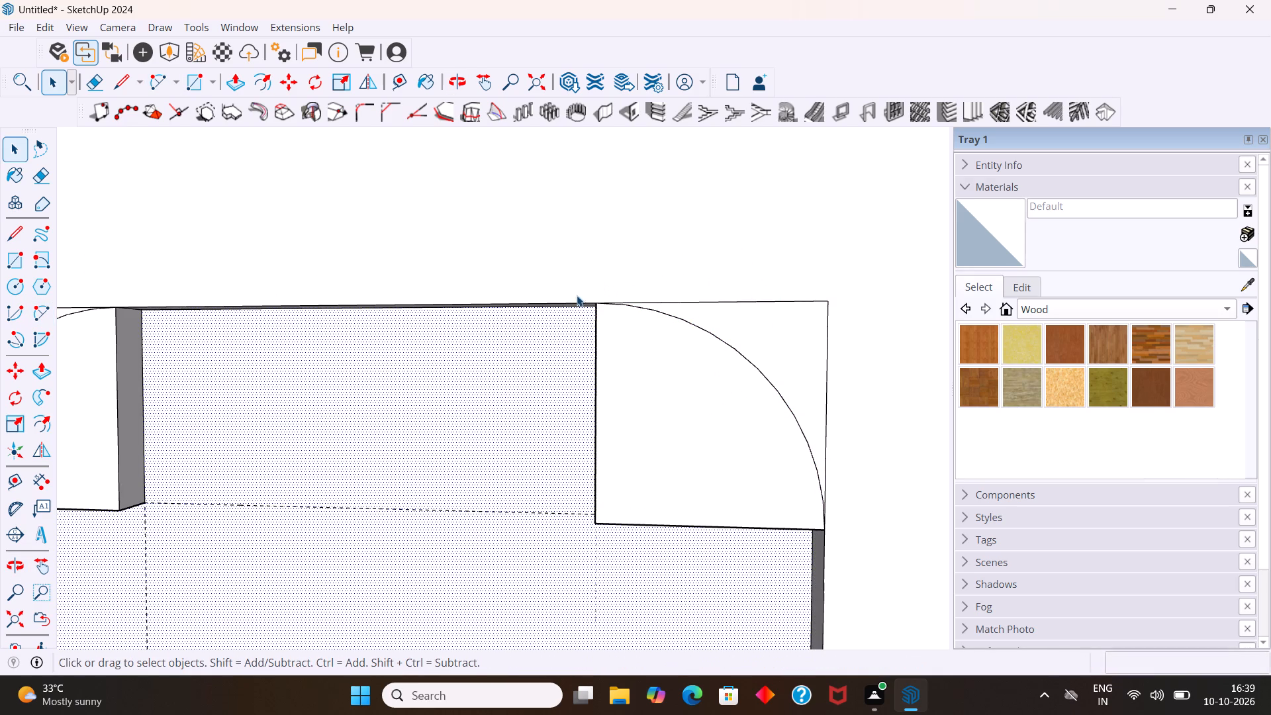
Push/Pull the quarter-round face in the recess's upper-left corner back 4", flush with the recess's back face.
{"action": "scroll", "coordinate": [608, 322], "scroll_direction": "down", "scroll_amount": 4}
{"action": "scroll", "coordinate": [496, 359], "scroll_direction": "down", "scroll_amount": 4}
{"action": "scroll", "coordinate": [363, 355], "scroll_direction": "down", "scroll_amount": 1}
{"action": "middle_click_drag", "start_coordinate": [350, 358], "coordinate": [498, 267]}
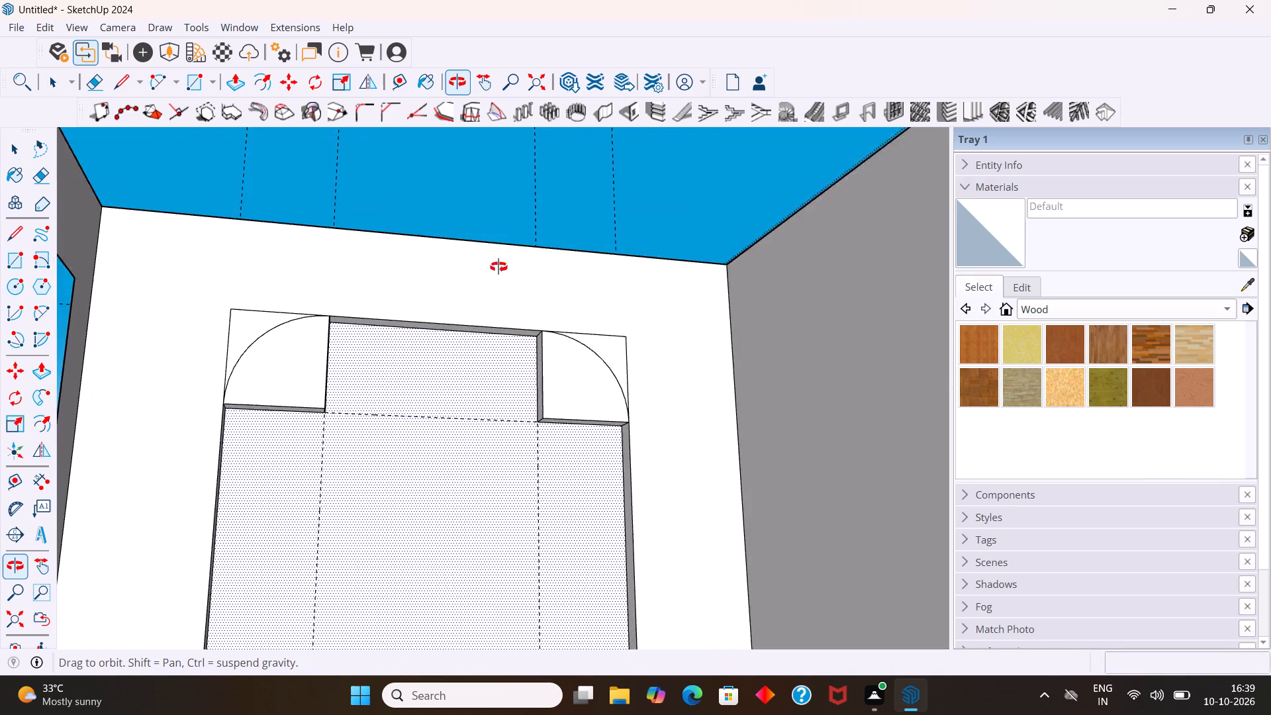
{"action": "middle_click_drag", "start_coordinate": [498, 267], "coordinate": [502, 269]}
{"action": "scroll", "coordinate": [302, 320], "scroll_direction": "up", "scroll_amount": 3}
{"action": "middle_click_drag", "start_coordinate": [302, 362], "coordinate": [285, 352]}
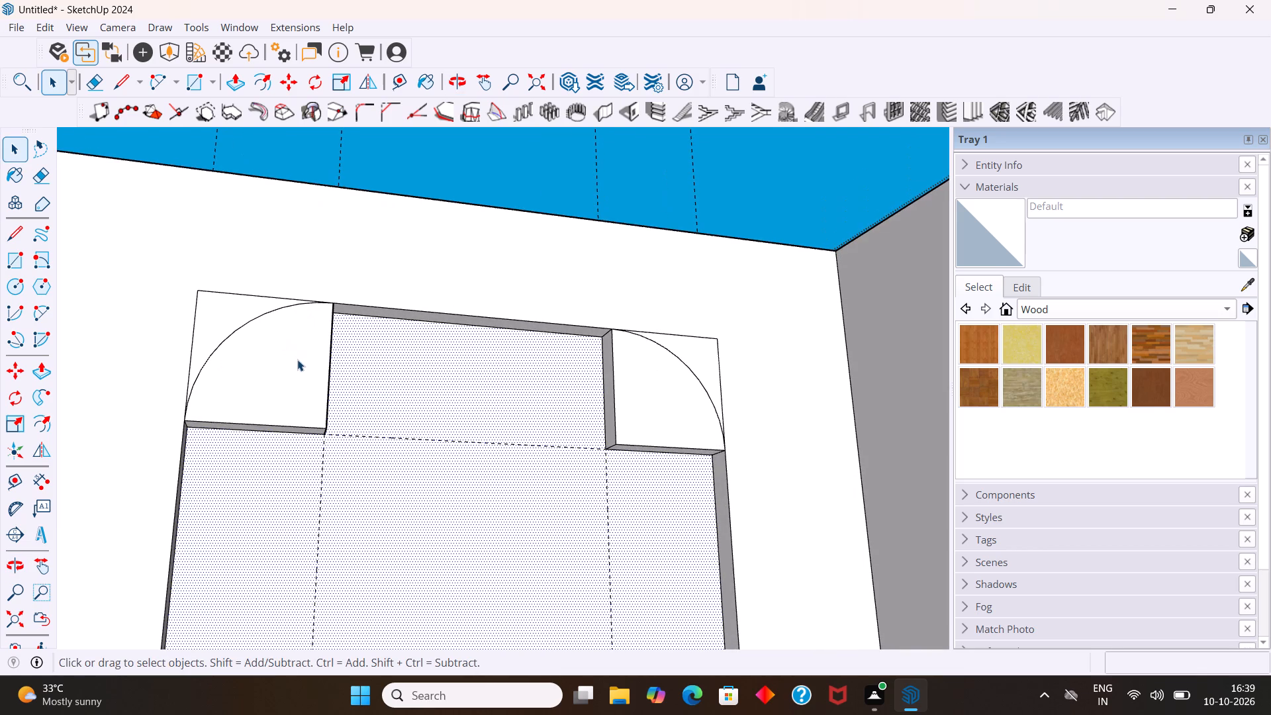
{"action": "left_click", "coordinate": [299, 360]}
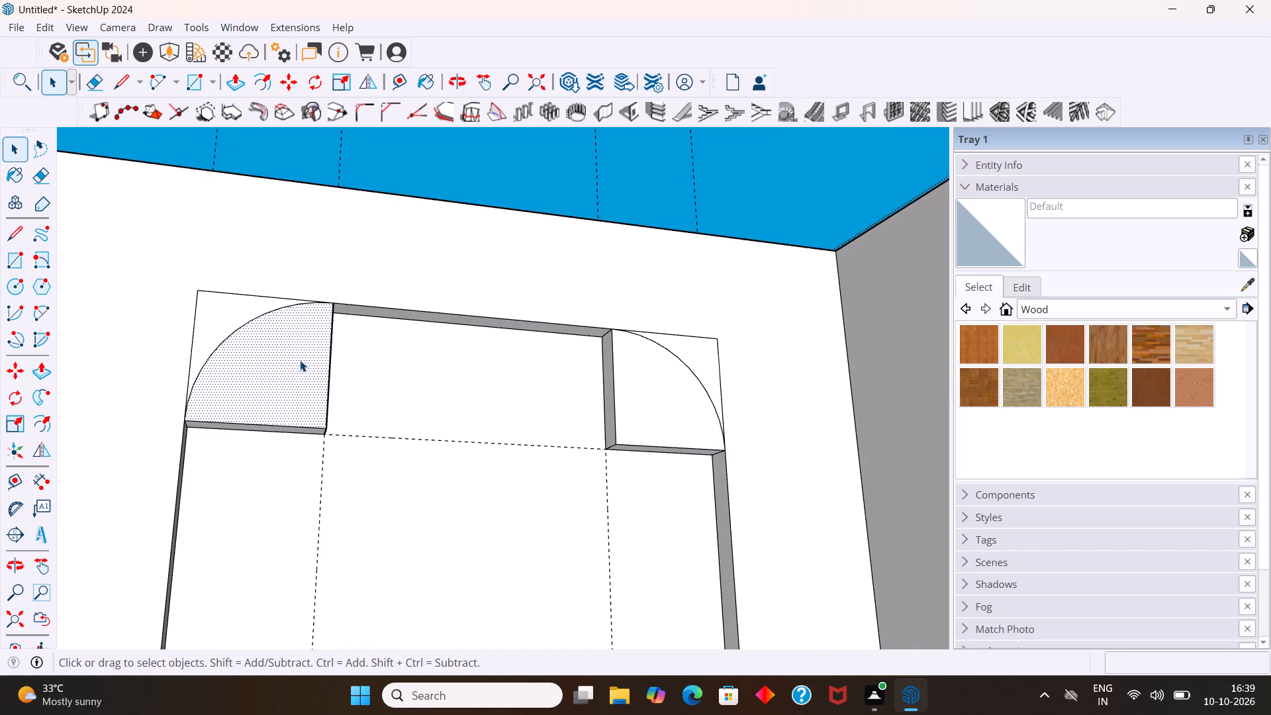
{"action": "key", "text": "p"}
{"action": "left_click_drag", "start_coordinate": [300, 360], "coordinate": [310, 395]}
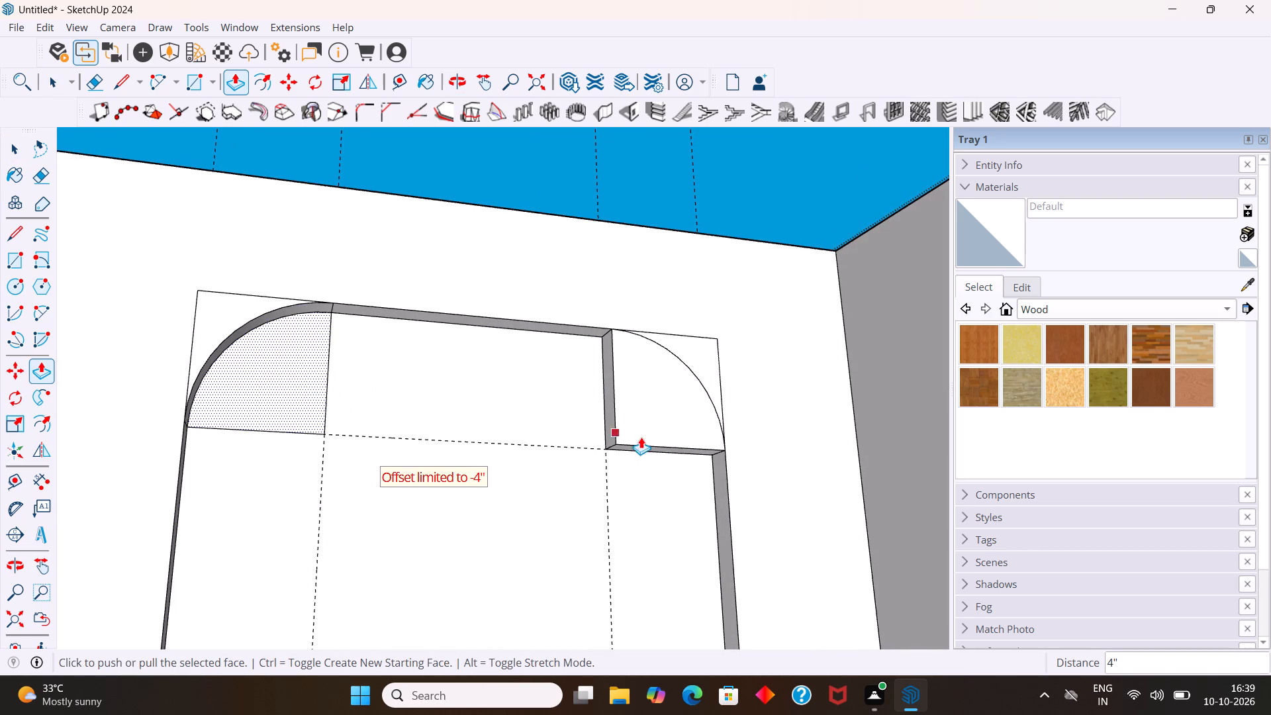
Push/Pull the quarter-round face in the recess's upper-right corner back 4", flush with the recess's back face.
{"action": "left_click_drag", "start_coordinate": [660, 416], "coordinate": [613, 421]}
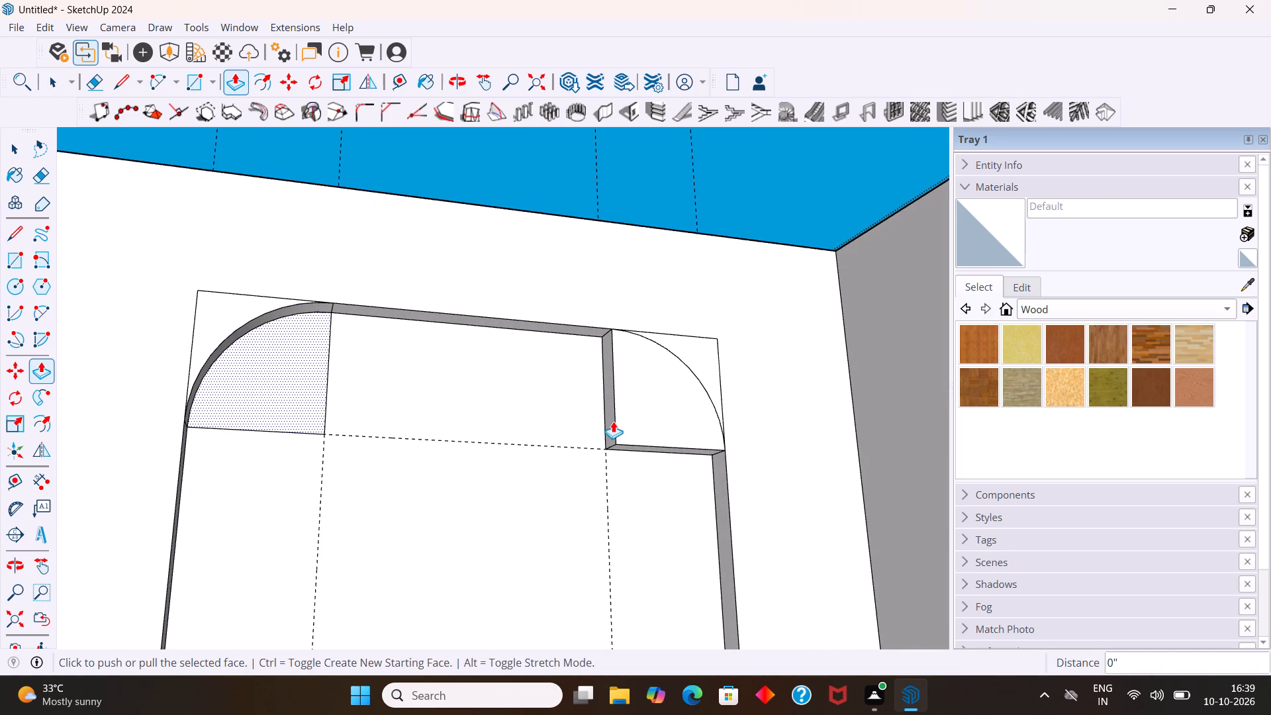
{"action": "key", "text": "ctrl+z"}
{"action": "left_click_drag", "start_coordinate": [644, 406], "coordinate": [611, 413]}
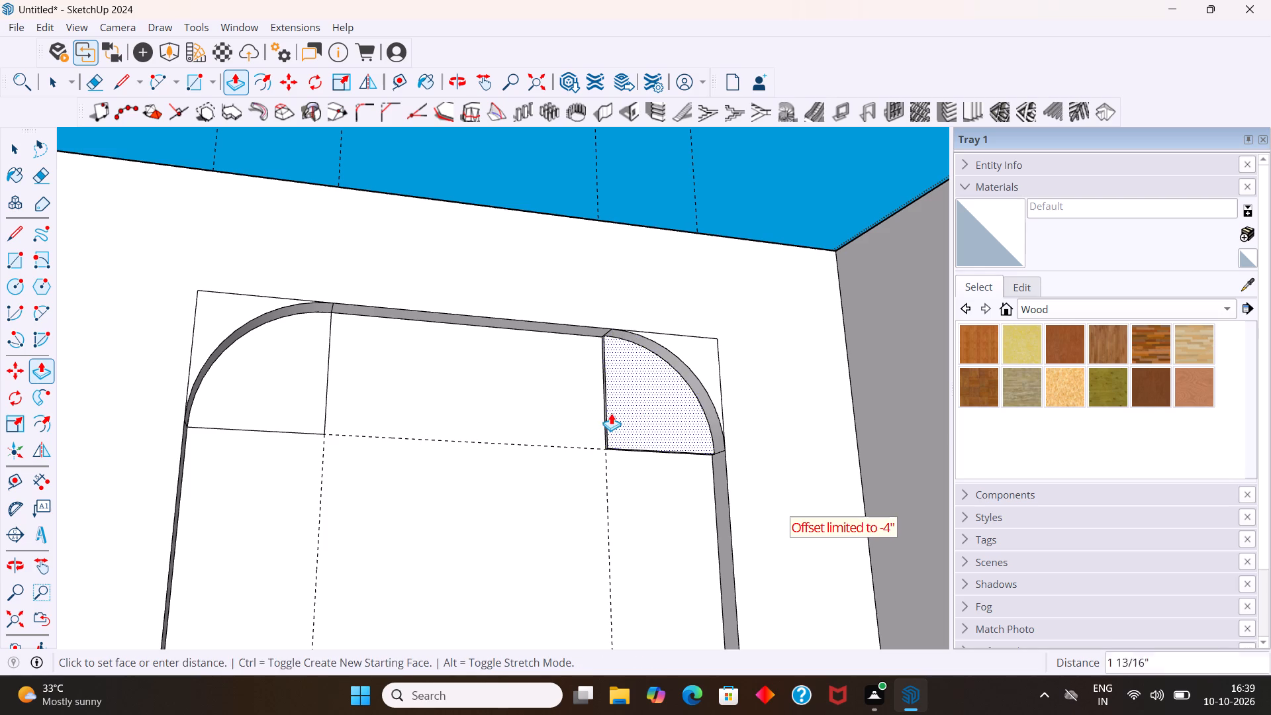
{"action": "left_click_drag", "start_coordinate": [611, 413], "coordinate": [604, 417]}
{"action": "key", "text": "space"}
Erase the leftover square-corner edges outside both rounded upper corners of the recess.
{"action": "middle_click_drag", "start_coordinate": [737, 416], "coordinate": [578, 488]}
{"action": "key", "text": "e"}
{"action": "left_click_drag", "start_coordinate": [627, 344], "coordinate": [681, 403]}
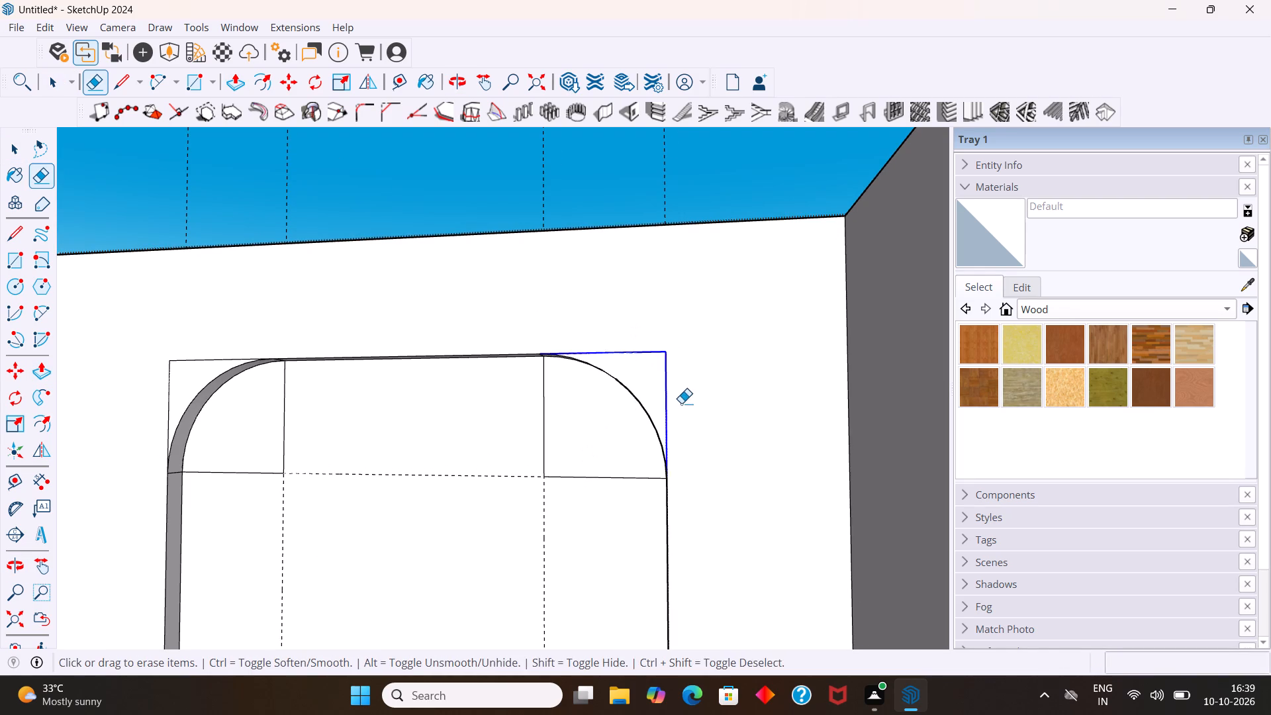
{"action": "left_click_drag", "start_coordinate": [681, 403], "coordinate": [683, 404]}
{"action": "scroll", "coordinate": [610, 352], "scroll_direction": "down", "scroll_amount": 3}
{"action": "left_click_drag", "start_coordinate": [318, 348], "coordinate": [314, 348]}
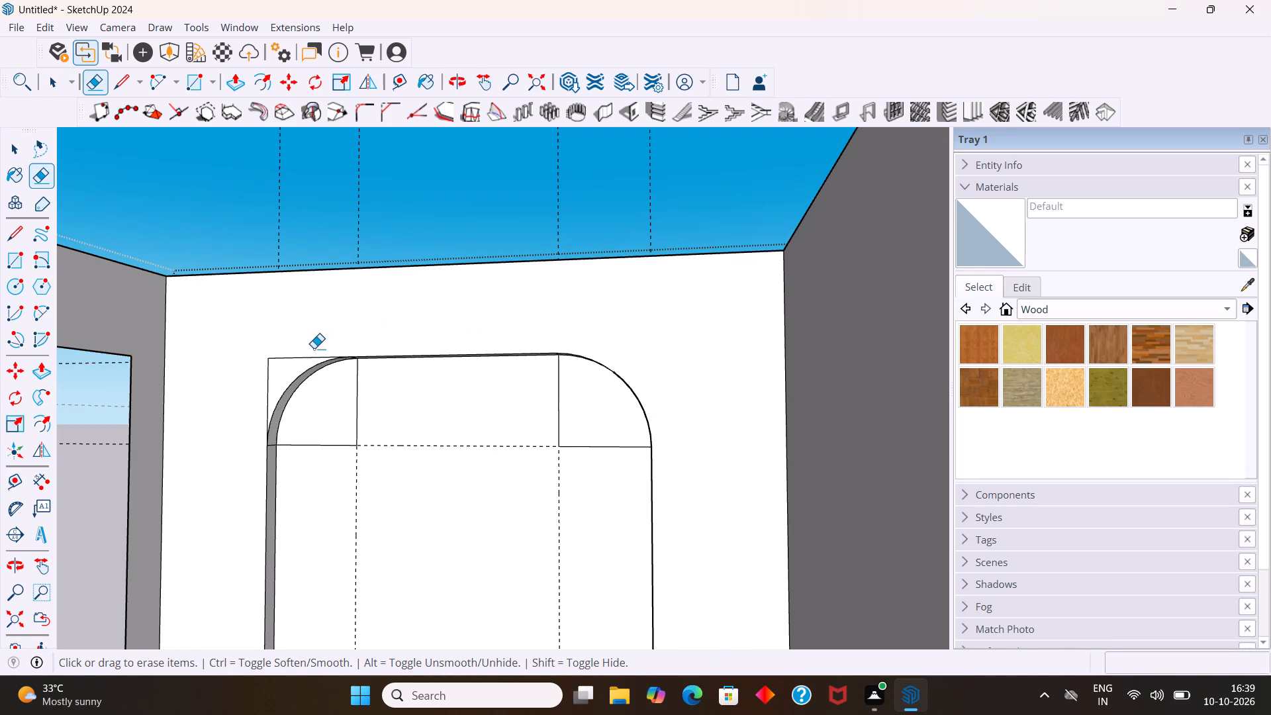
{"action": "left_click_drag", "start_coordinate": [314, 348], "coordinate": [248, 387]}
Erase the leftover corner-square edges and the guide lines crossing the recess's back face, leaving one clean surface.
{"action": "scroll", "coordinate": [711, 502], "scroll_direction": "down", "scroll_amount": 2}
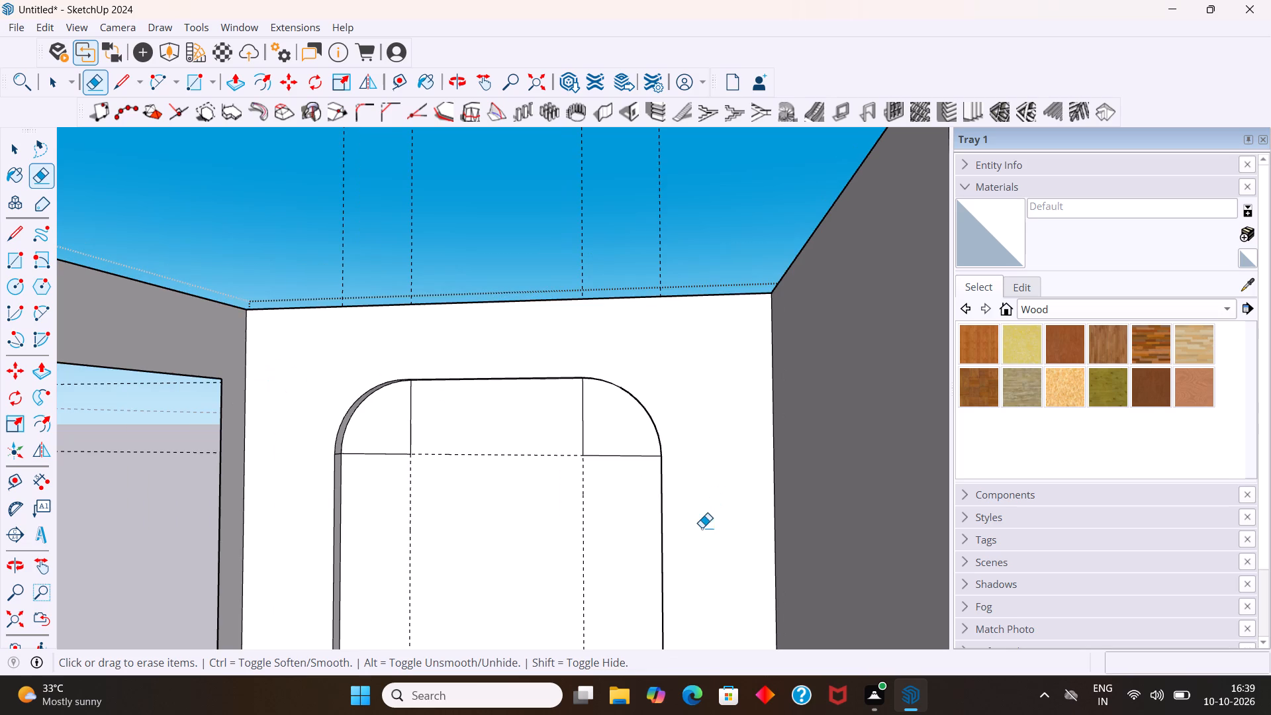
{"action": "scroll", "coordinate": [702, 540], "scroll_direction": "down", "scroll_amount": 9}
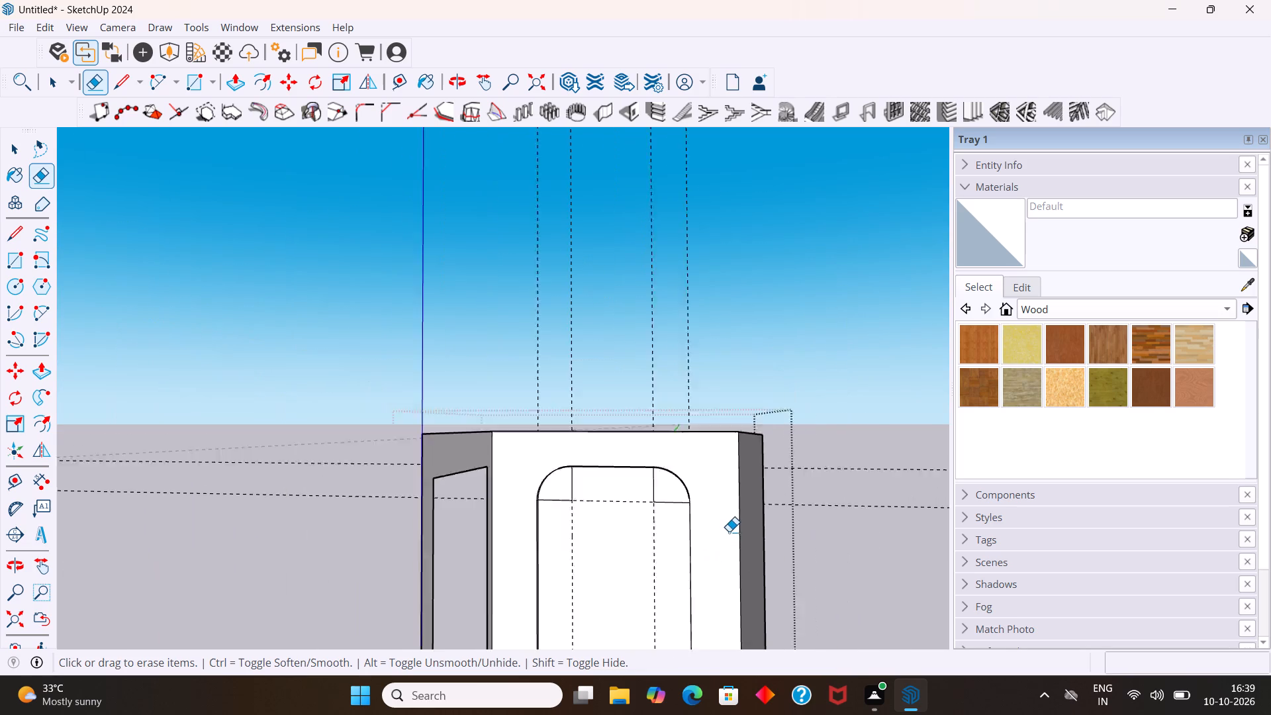
{"action": "scroll", "coordinate": [729, 532], "scroll_direction": "down", "scroll_amount": 7}
{"action": "scroll", "coordinate": [673, 629], "scroll_direction": "up", "scroll_amount": 12}
{"action": "middle_click_drag", "start_coordinate": [680, 534], "coordinate": [684, 512]}
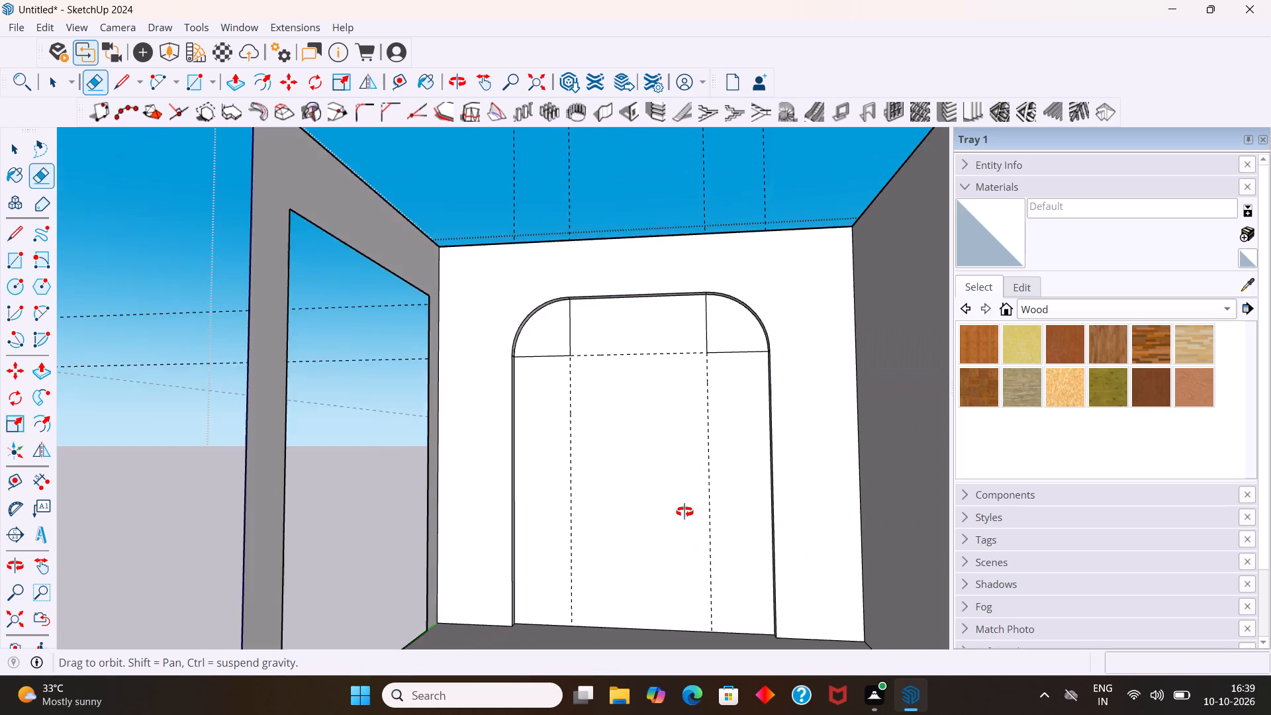
{"action": "middle_click_drag", "start_coordinate": [684, 512], "coordinate": [599, 520]}
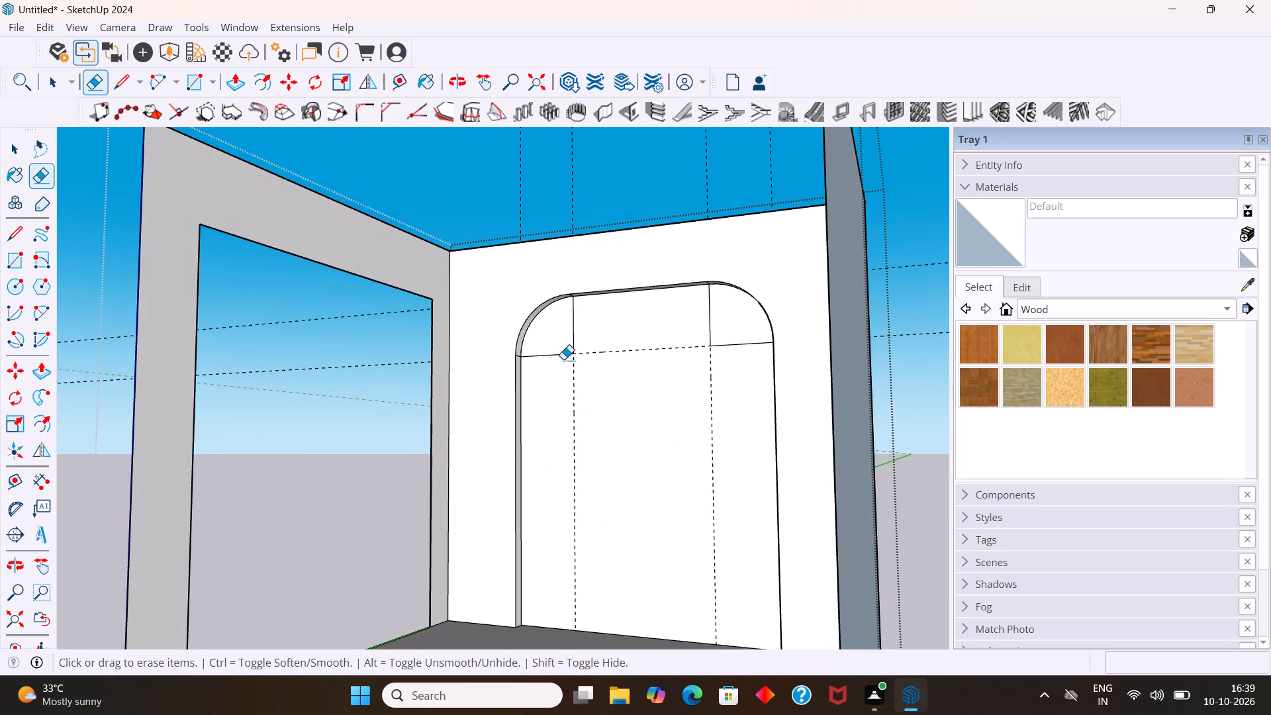
{"action": "left_click_drag", "start_coordinate": [562, 356], "coordinate": [736, 345]}
{"action": "left_click", "coordinate": [736, 343]}
{"action": "left_click_drag", "start_coordinate": [704, 326], "coordinate": [697, 326]}
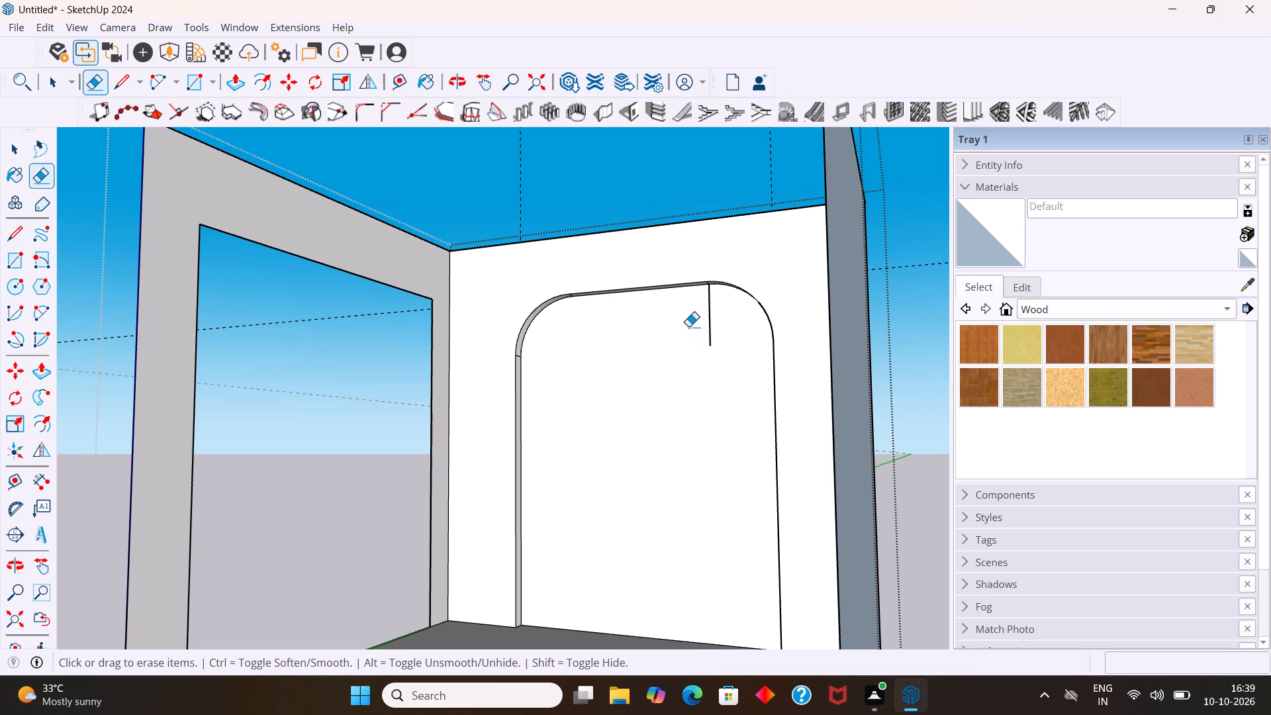
{"action": "left_click", "coordinate": [709, 338]}
{"action": "key", "text": "space"}
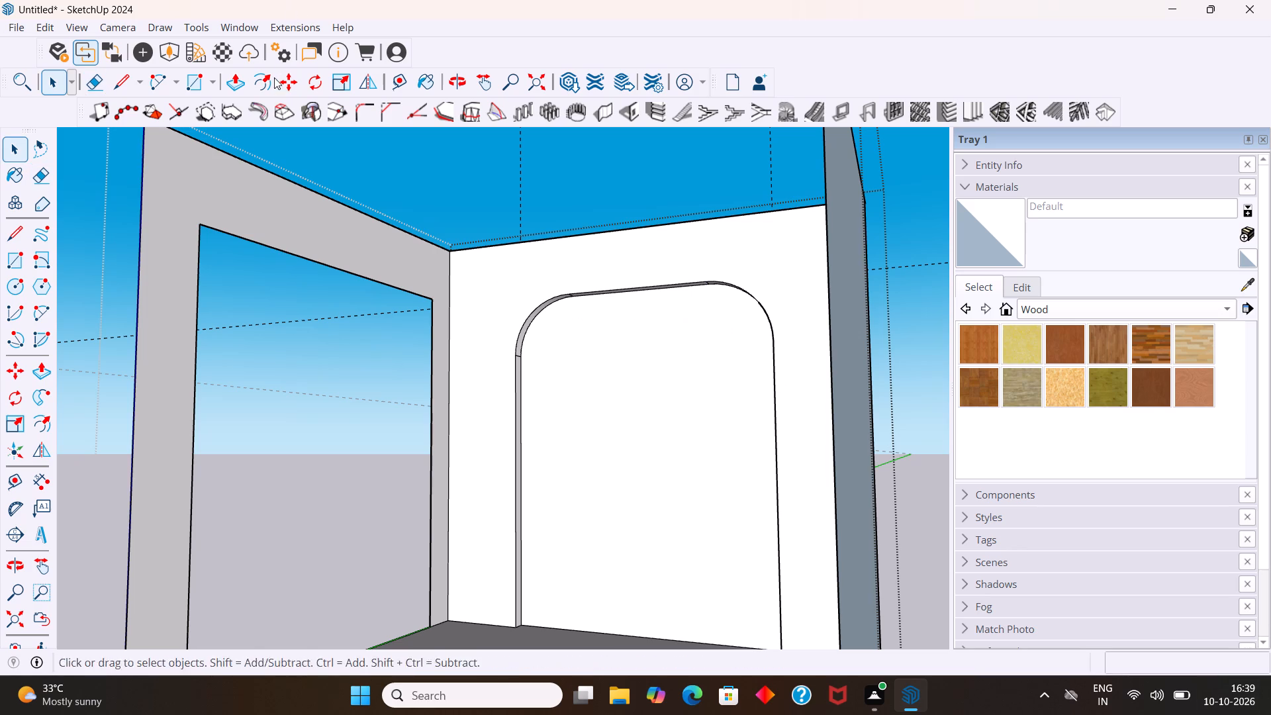
Delete all remaining guides from the model.
{"action": "left_click", "coordinate": [48, 25]}
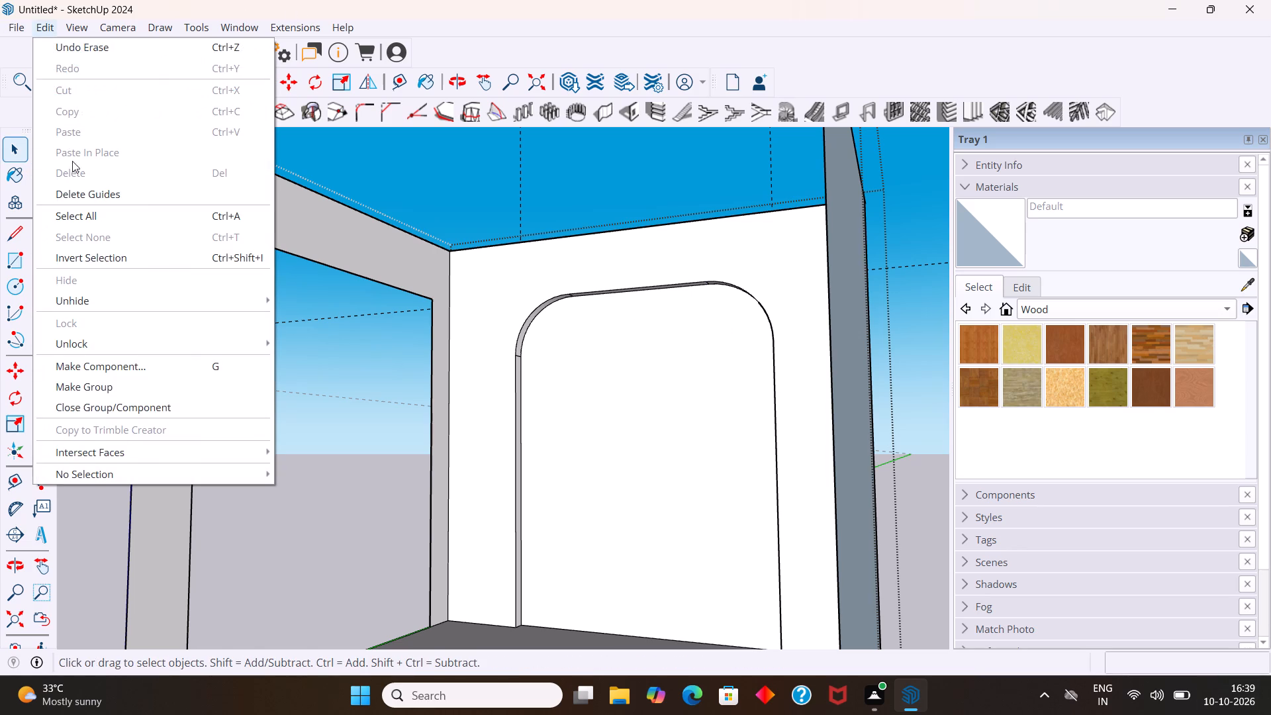
{"action": "left_click", "coordinate": [79, 200]}
Examine the rounded recess and the surrounding room from several angles and distances.
{"action": "scroll", "coordinate": [187, 224], "scroll_direction": "down", "scroll_amount": 5}
{"action": "middle_click_drag", "start_coordinate": [356, 274], "coordinate": [523, 344]}
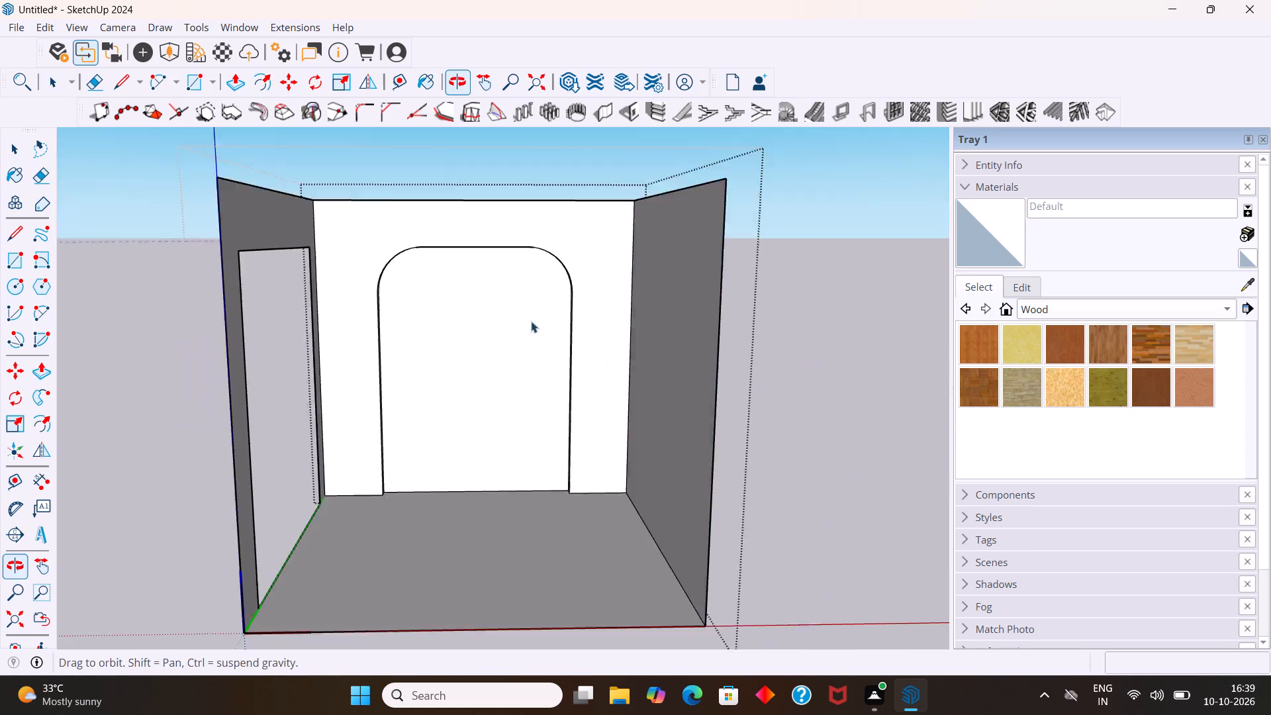
{"action": "scroll", "coordinate": [557, 248], "scroll_direction": "up", "scroll_amount": 3}
{"action": "middle_click_drag", "start_coordinate": [563, 243], "coordinate": [633, 164]}
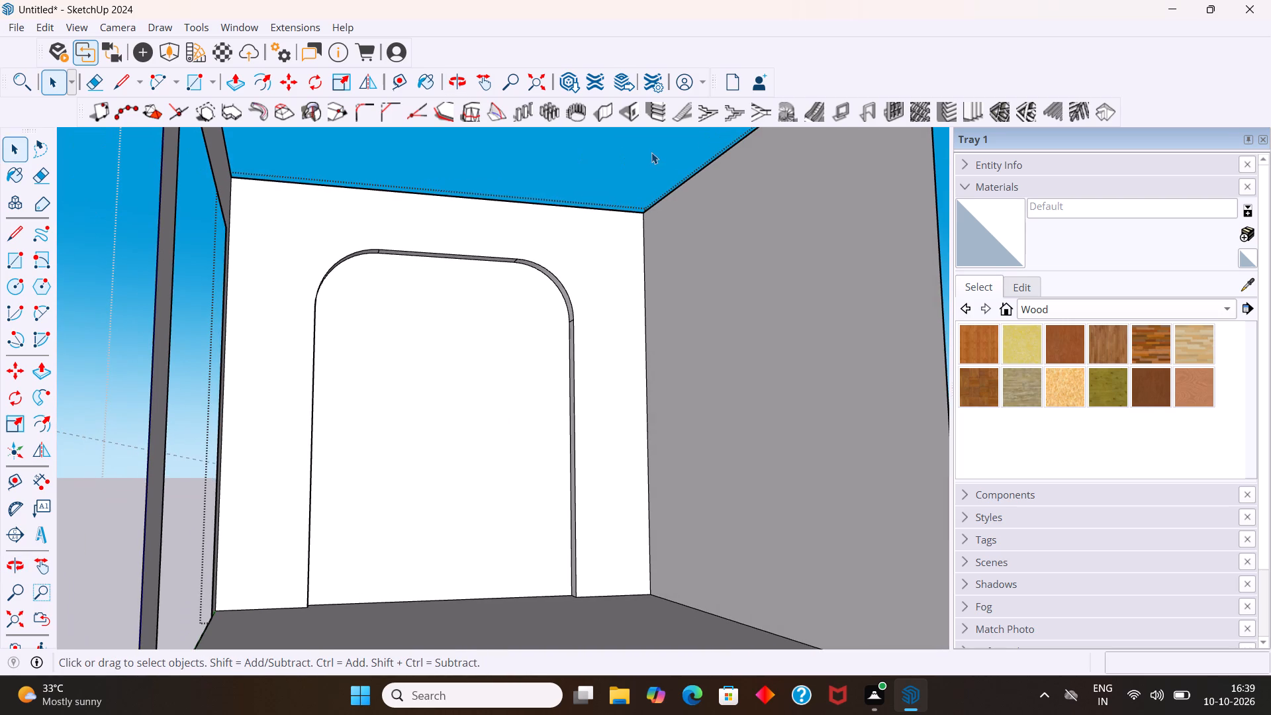
{"action": "scroll", "coordinate": [565, 250], "scroll_direction": "up", "scroll_amount": 5}
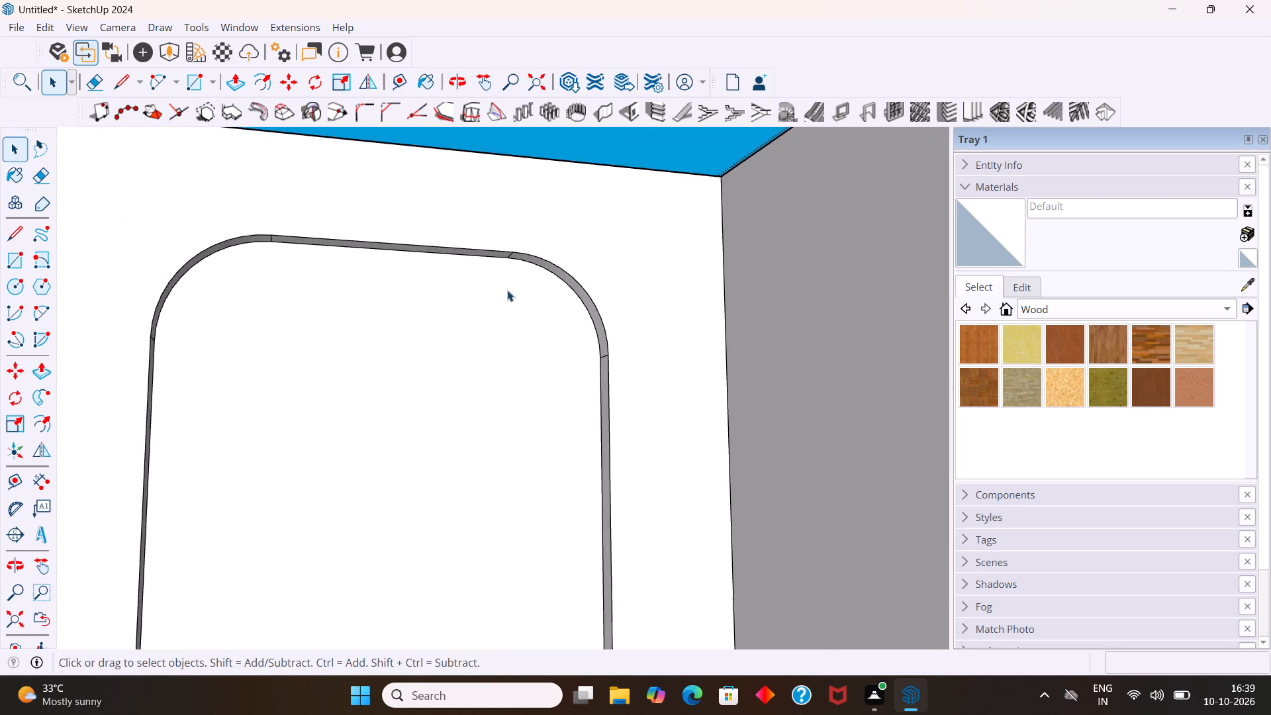
{"action": "middle_click_drag", "start_coordinate": [518, 316], "coordinate": [322, 317]}
{"action": "middle_click_drag", "start_coordinate": [337, 314], "coordinate": [536, 378]}
{"action": "scroll", "coordinate": [513, 329], "scroll_direction": "down", "scroll_amount": 5}
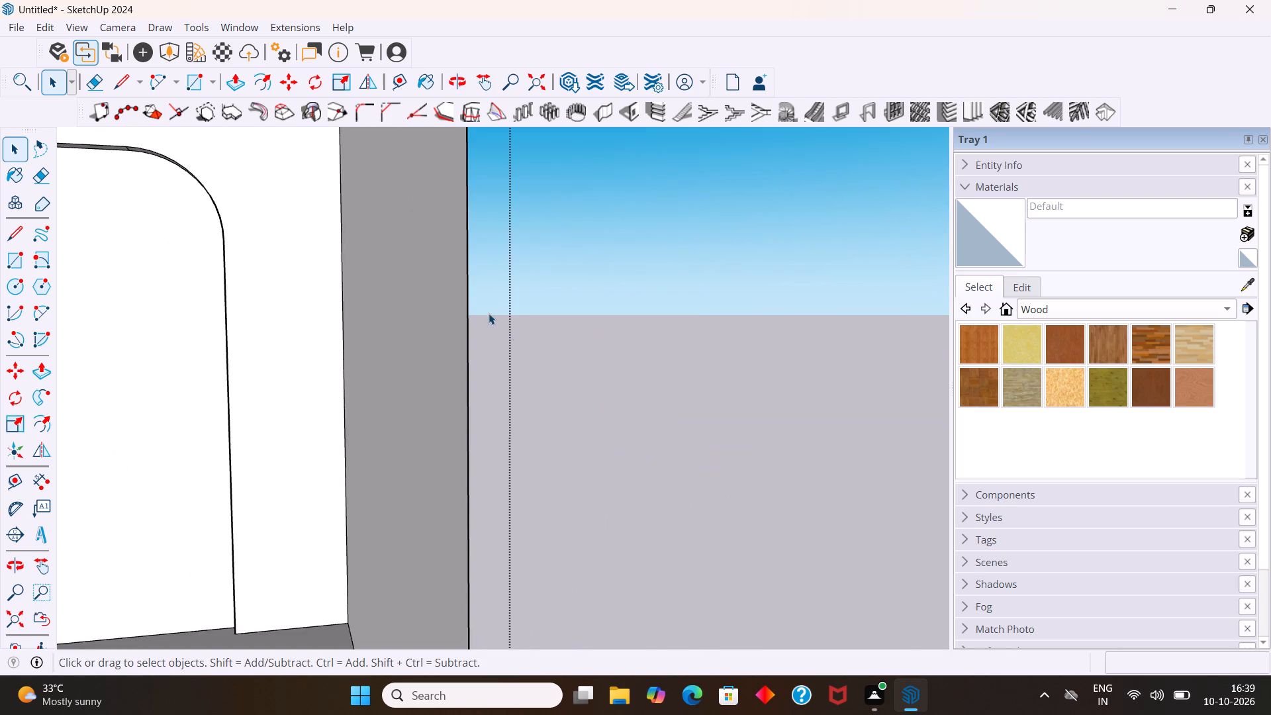
{"action": "scroll", "coordinate": [489, 311], "scroll_direction": "down", "scroll_amount": 4}
{"action": "scroll", "coordinate": [95, 222], "scroll_direction": "down", "scroll_amount": 6}
{"action": "scroll", "coordinate": [126, 268], "scroll_direction": "down", "scroll_amount": 9}
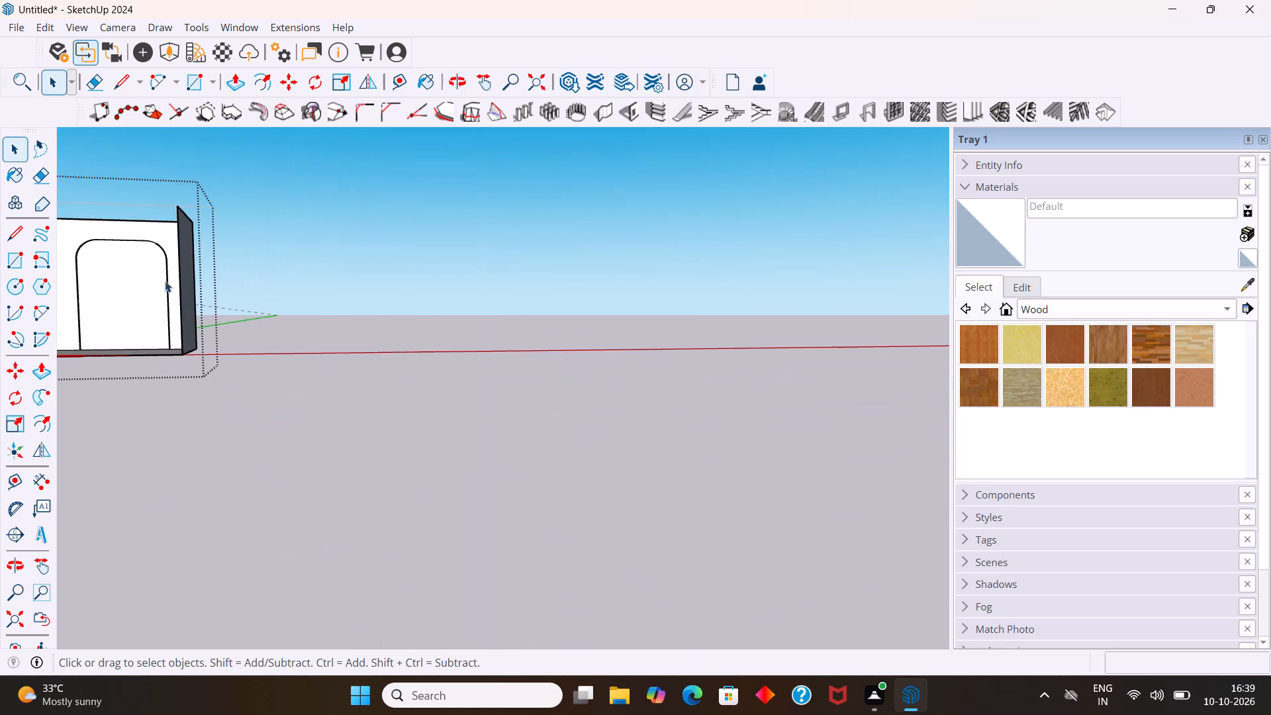
{"action": "scroll", "coordinate": [209, 272], "scroll_direction": "down", "scroll_amount": 10}
{"action": "middle_click_drag", "start_coordinate": [460, 362], "coordinate": [331, 347]}
{"action": "scroll", "coordinate": [101, 327], "scroll_direction": "up", "scroll_amount": 10}
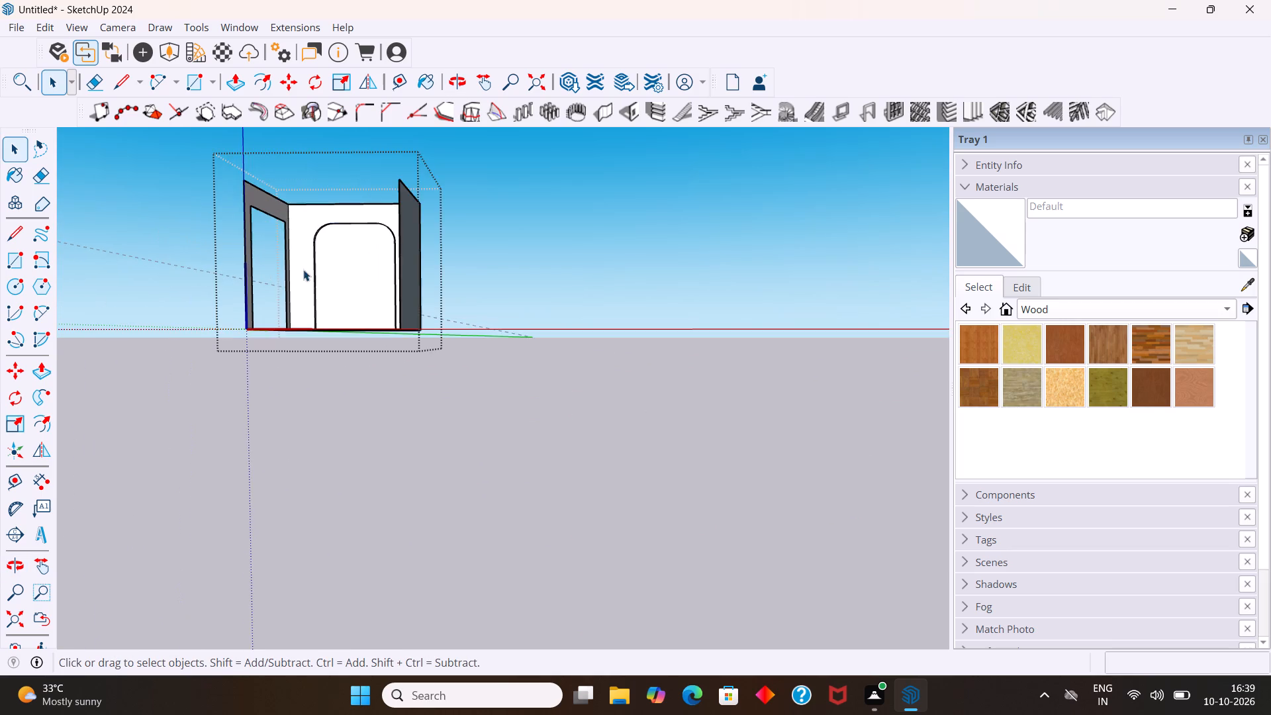
{"action": "middle_click_drag", "start_coordinate": [316, 255], "coordinate": [377, 281]}
{"action": "scroll", "coordinate": [382, 302], "scroll_direction": "up", "scroll_amount": 1}
{"action": "scroll", "coordinate": [321, 225], "scroll_direction": "up", "scroll_amount": 10}
{"action": "middle_click_drag", "start_coordinate": [302, 199], "coordinate": [261, 184]}
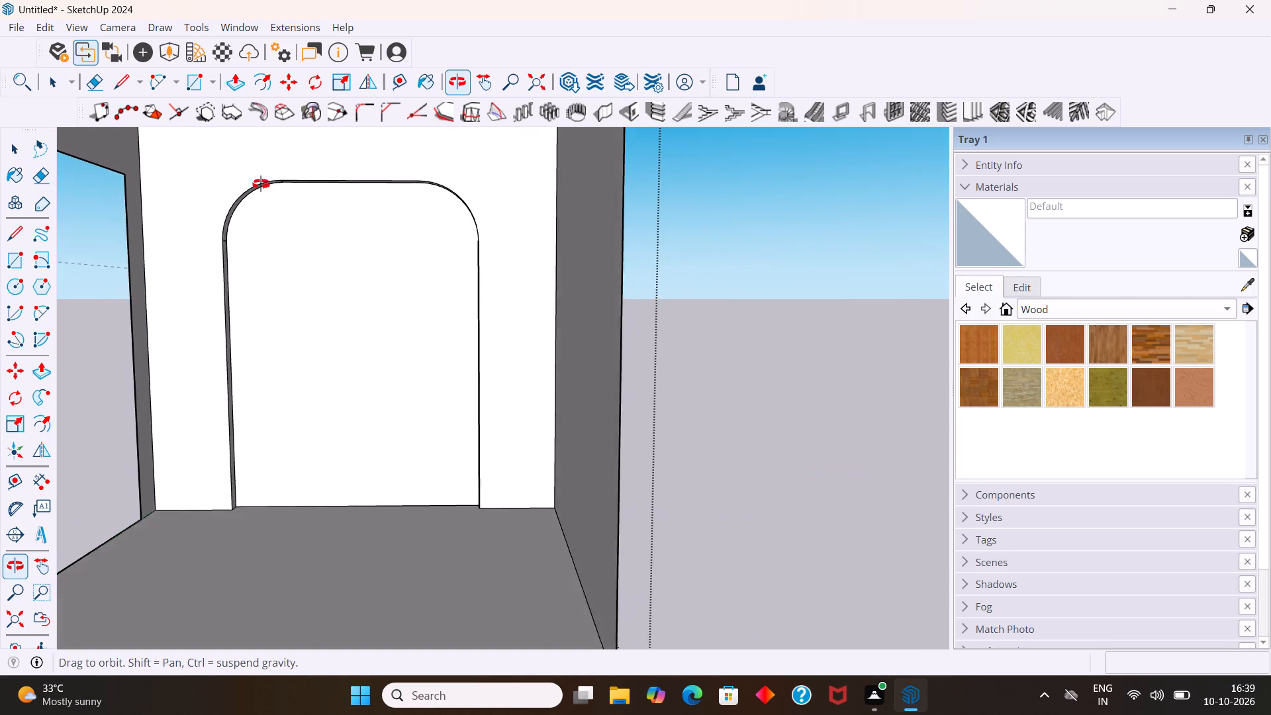
{"action": "middle_click_drag", "start_coordinate": [261, 184], "coordinate": [254, 179]}
{"action": "scroll", "coordinate": [312, 251], "scroll_direction": "up", "scroll_amount": 5}
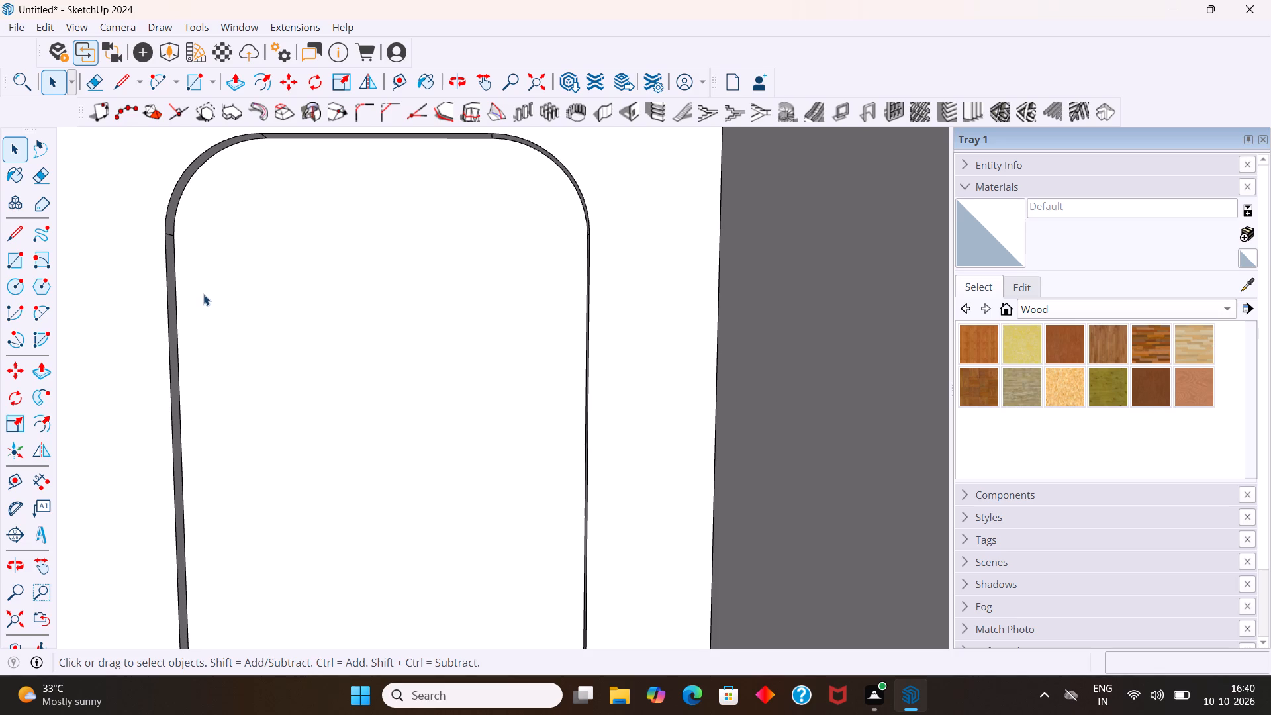
Draw an 8' 6" vertical line on the recess's back face, from the middle of its top edge down to the floor edge.
{"action": "left_click", "coordinate": [179, 371]}
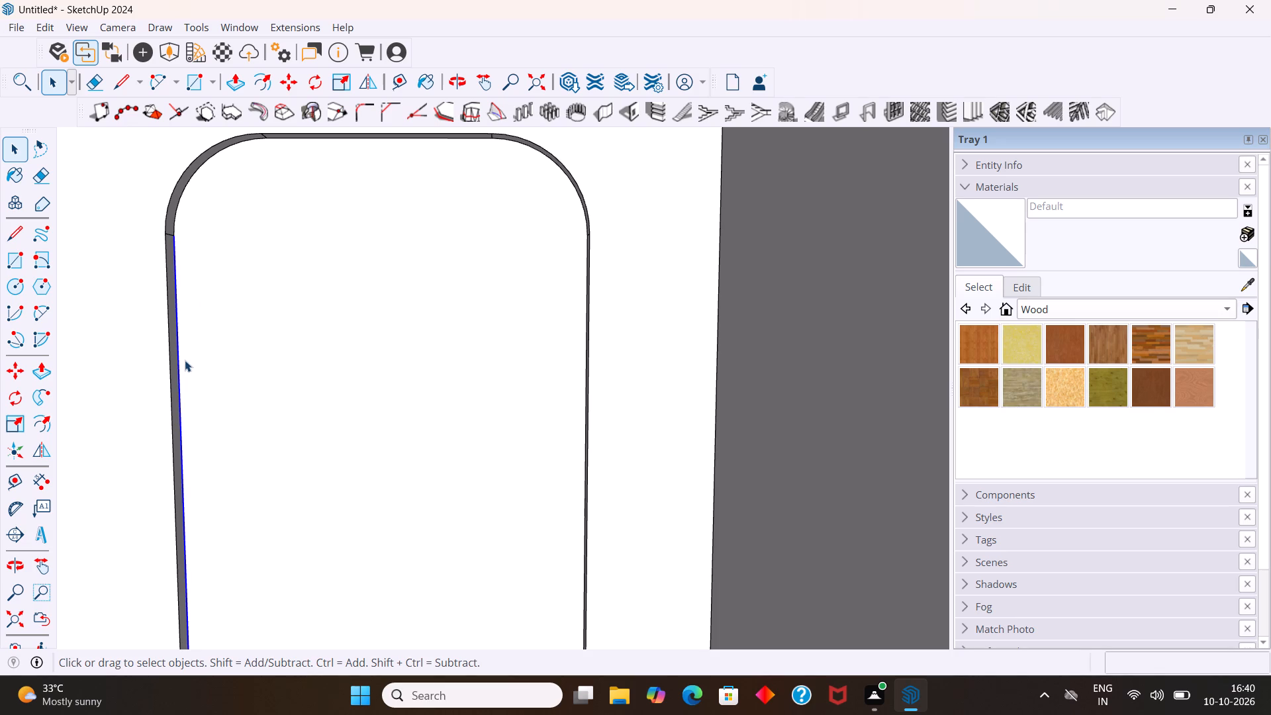
{"action": "scroll", "coordinate": [214, 344], "scroll_direction": "down", "scroll_amount": 3}
{"action": "middle_click_drag", "start_coordinate": [300, 416], "coordinate": [340, 269]}
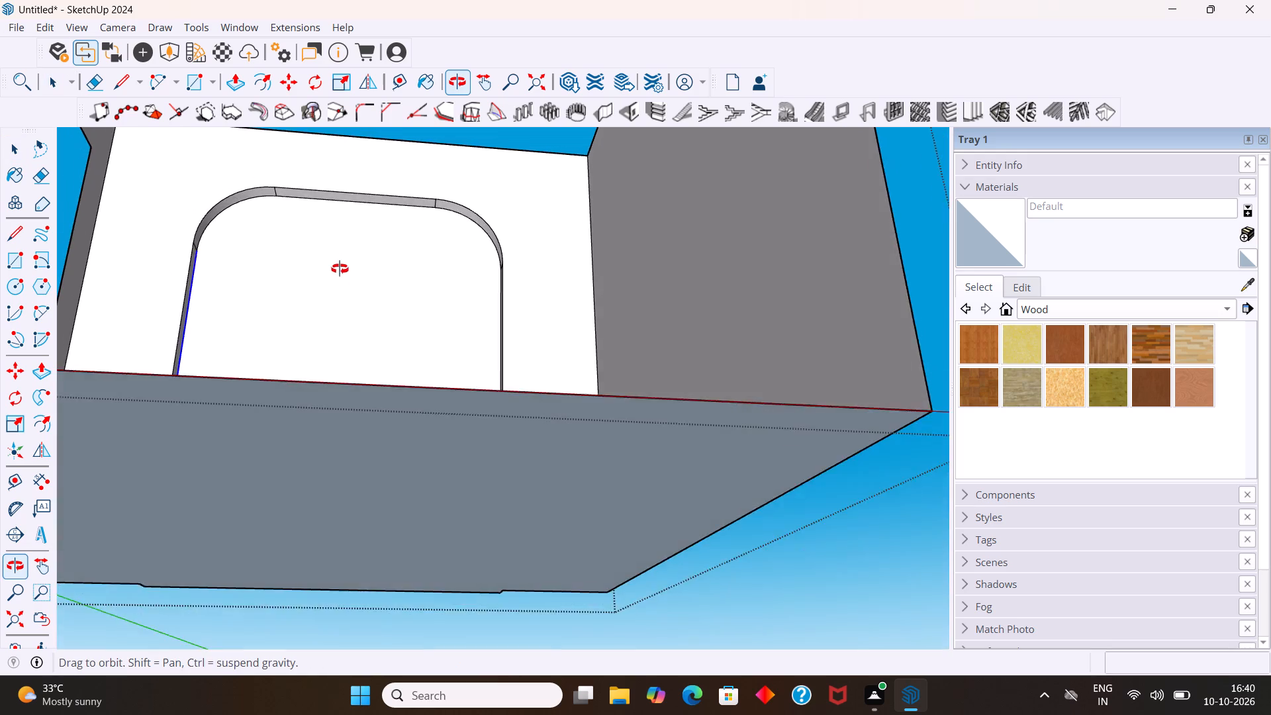
{"action": "middle_click_drag", "start_coordinate": [340, 269], "coordinate": [334, 307]}
{"action": "key", "text": "l"}
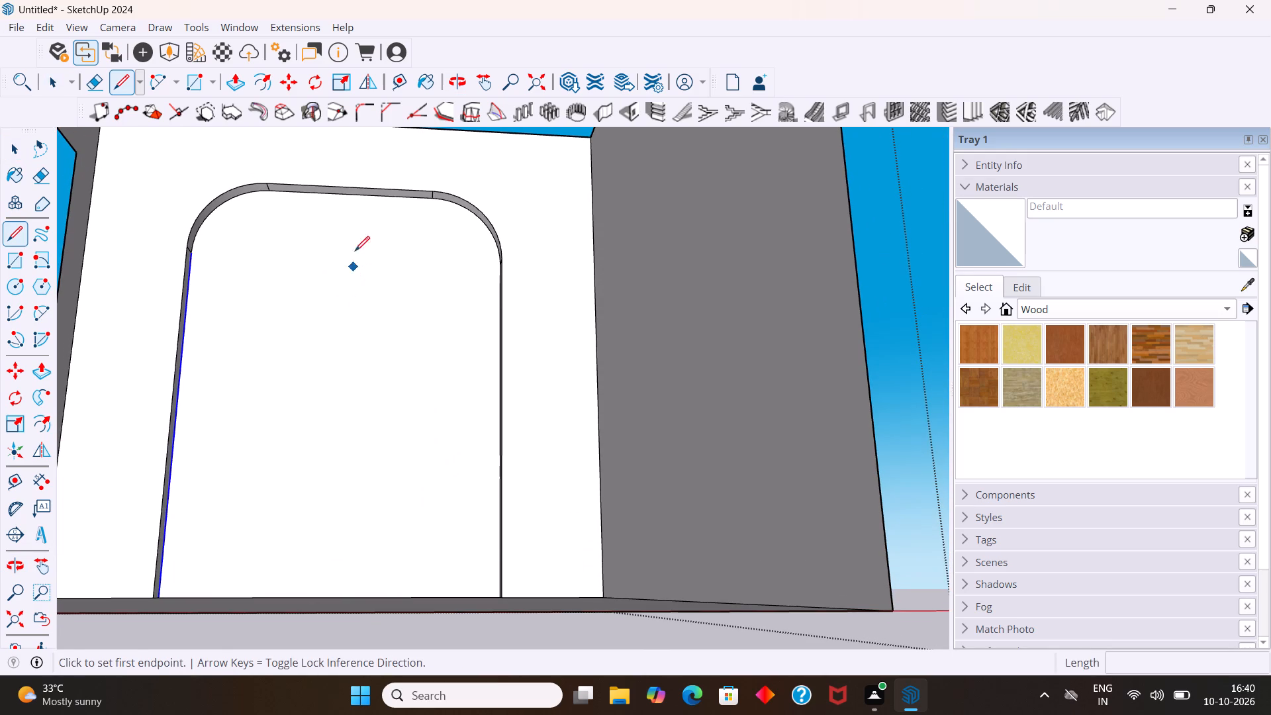
{"action": "left_click", "coordinate": [349, 195]}
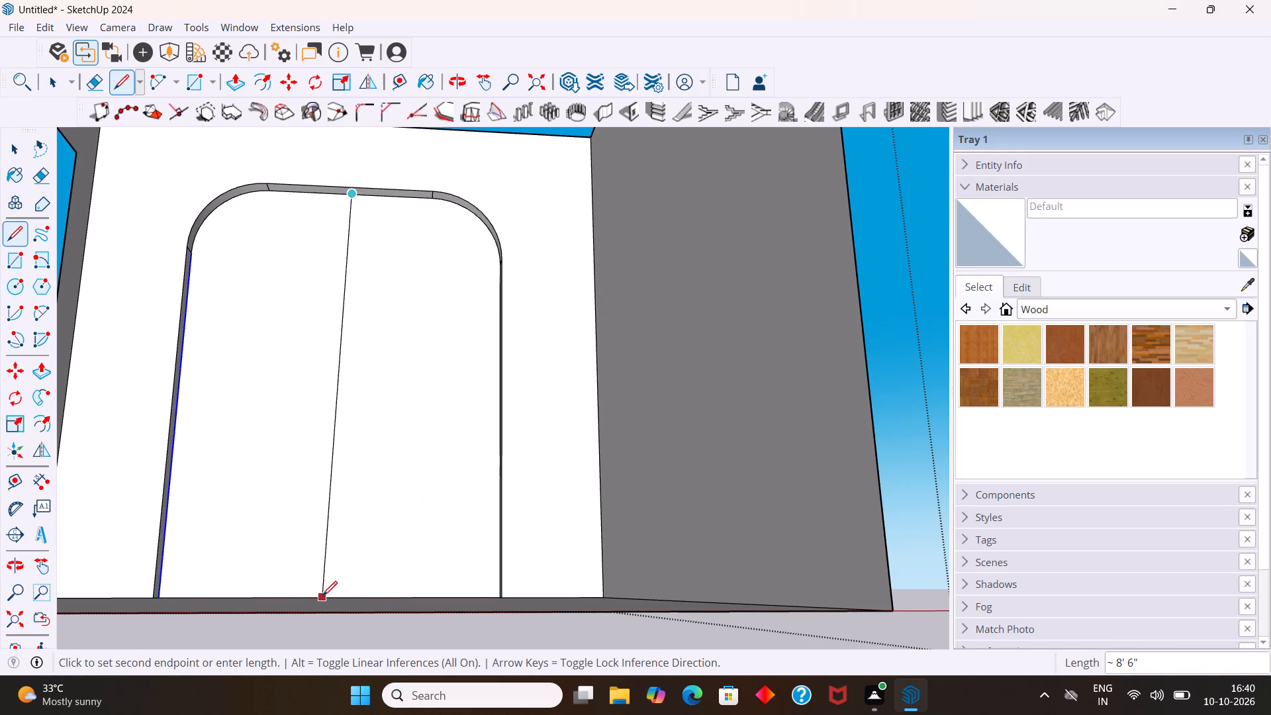
{"action": "left_click", "coordinate": [336, 594]}
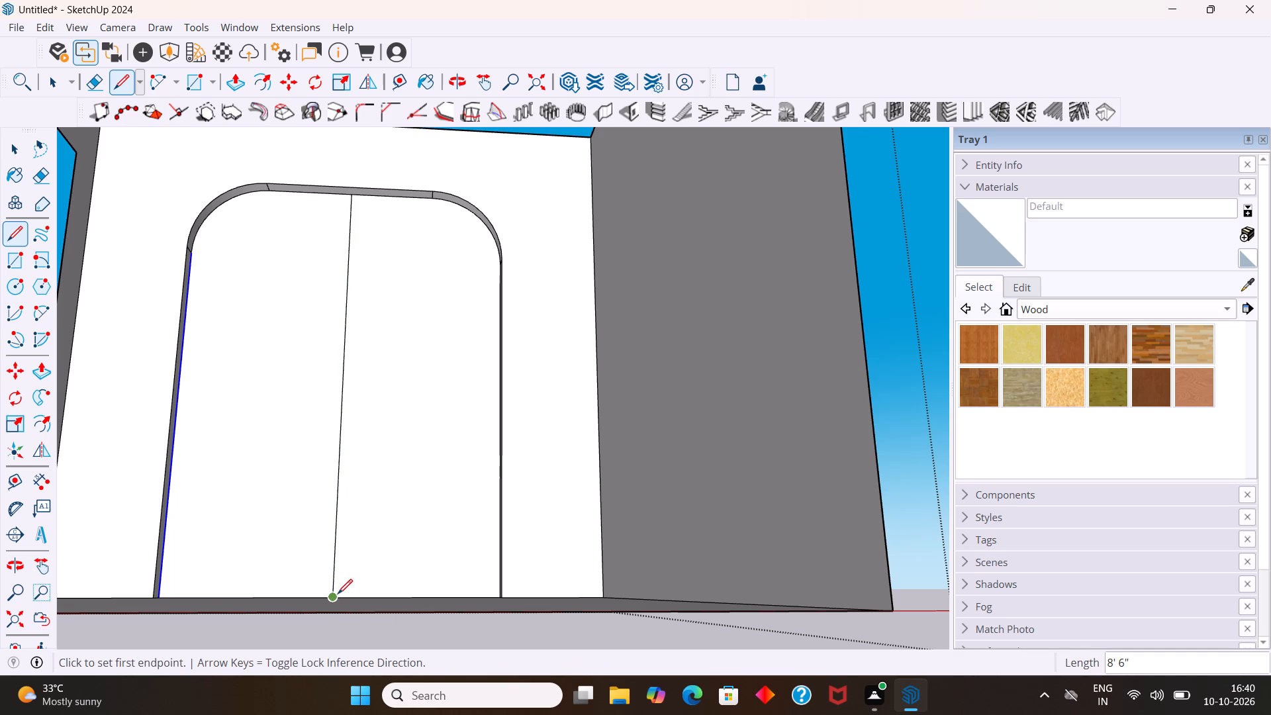
{"action": "key", "text": "space"}
Copy the vertical centre line 3' 3" to the recess's right side and divide that distance into 17 equal spaces.
{"action": "left_click", "coordinate": [334, 552]}
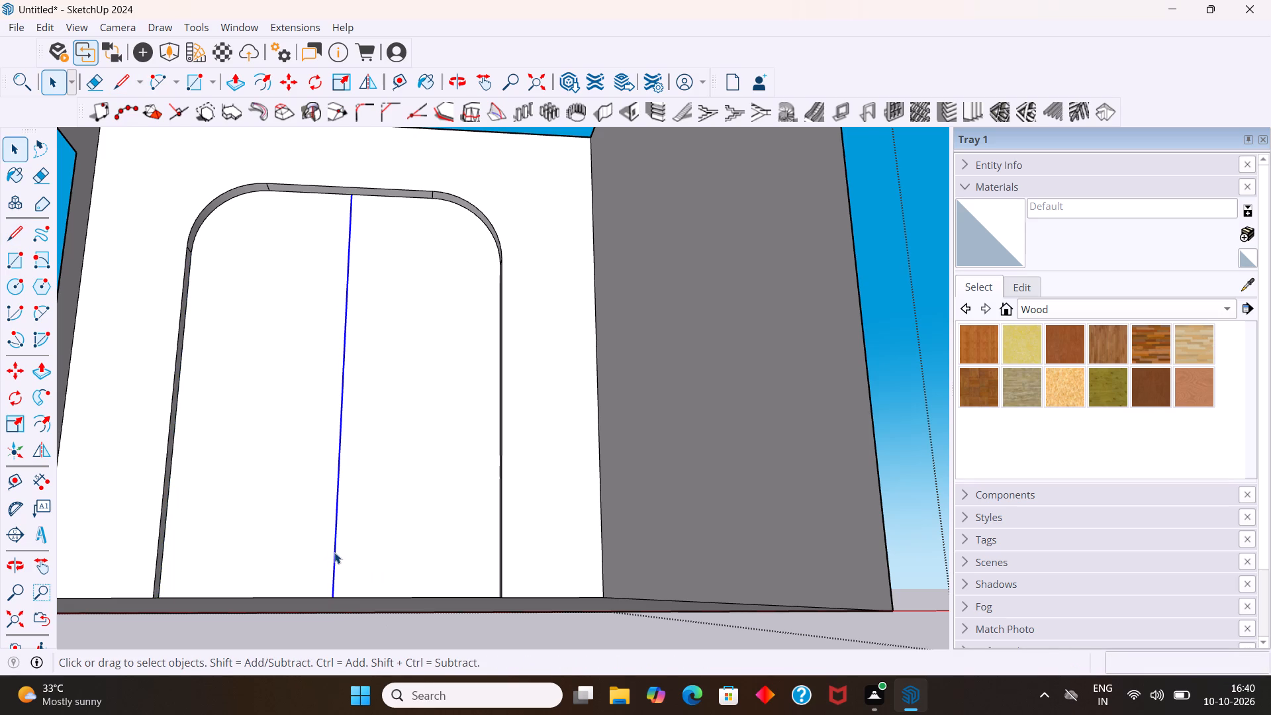
{"action": "key", "text": "m"}
{"action": "left_click", "coordinate": [330, 598]}
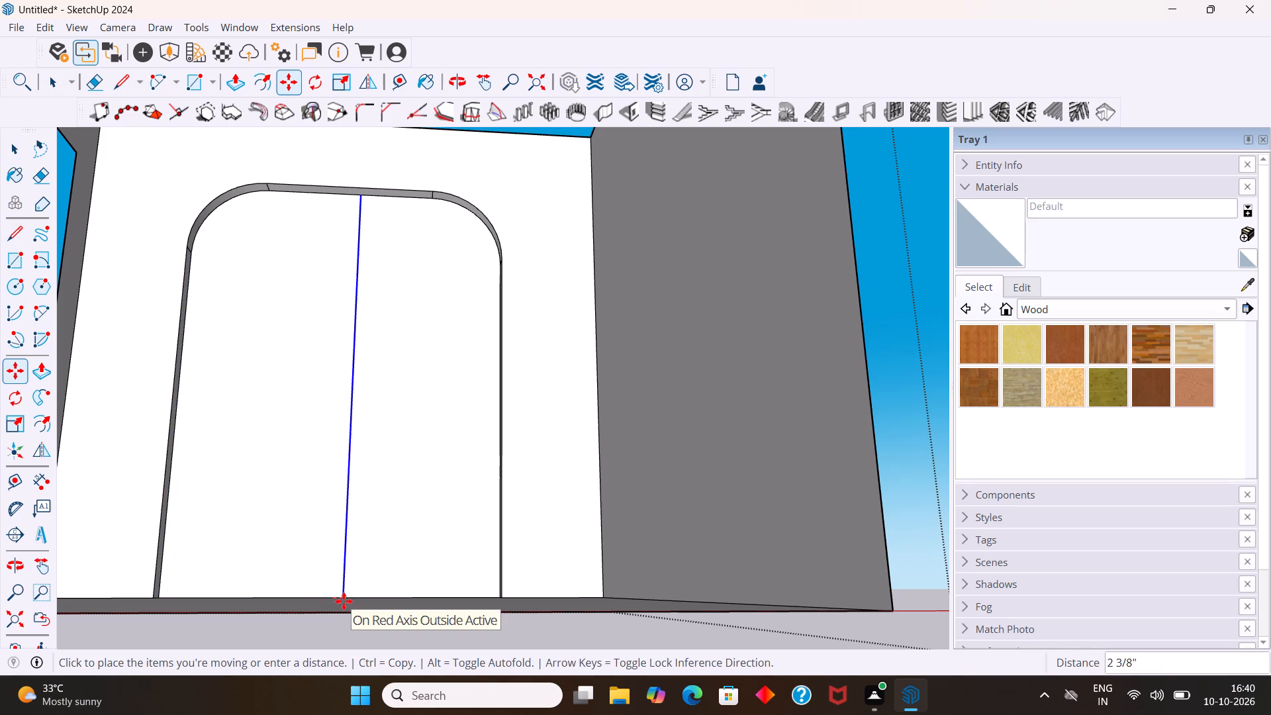
{"action": "scroll", "coordinate": [489, 623], "scroll_direction": "up", "scroll_amount": 12}
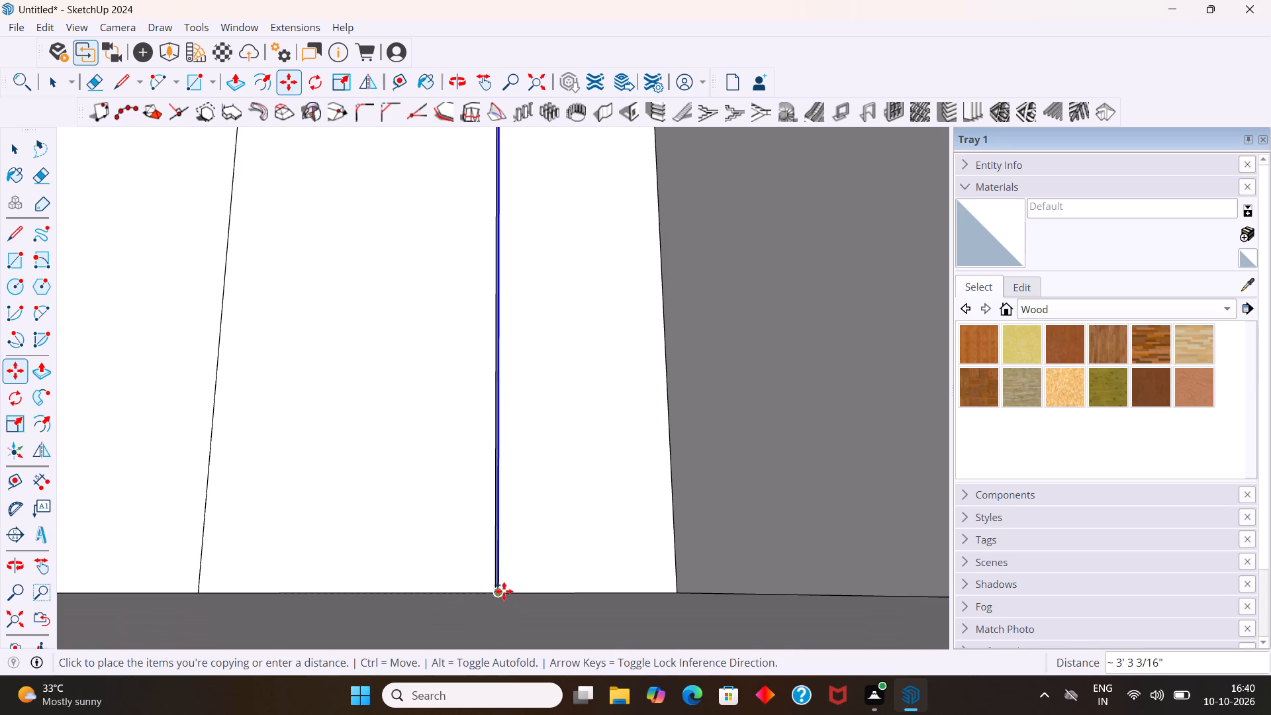
{"action": "middle_click_drag", "start_coordinate": [483, 591], "coordinate": [699, 637]}
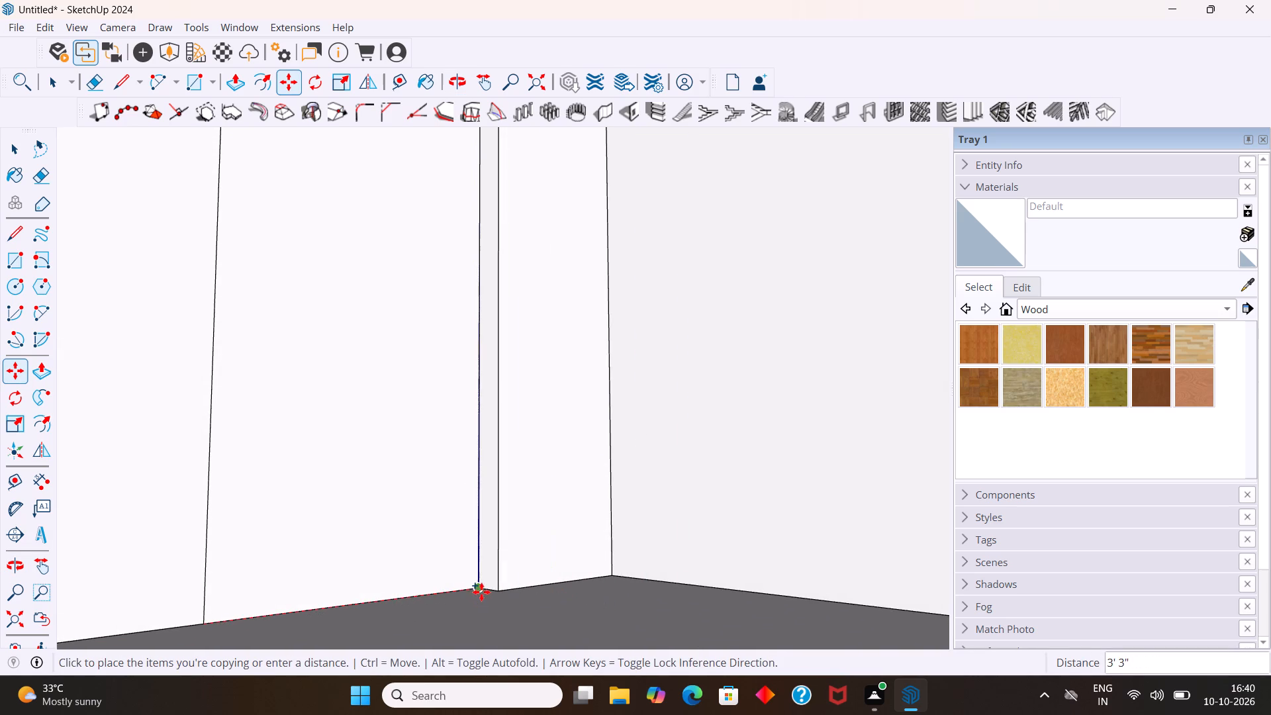
{"action": "left_click", "coordinate": [480, 589]}
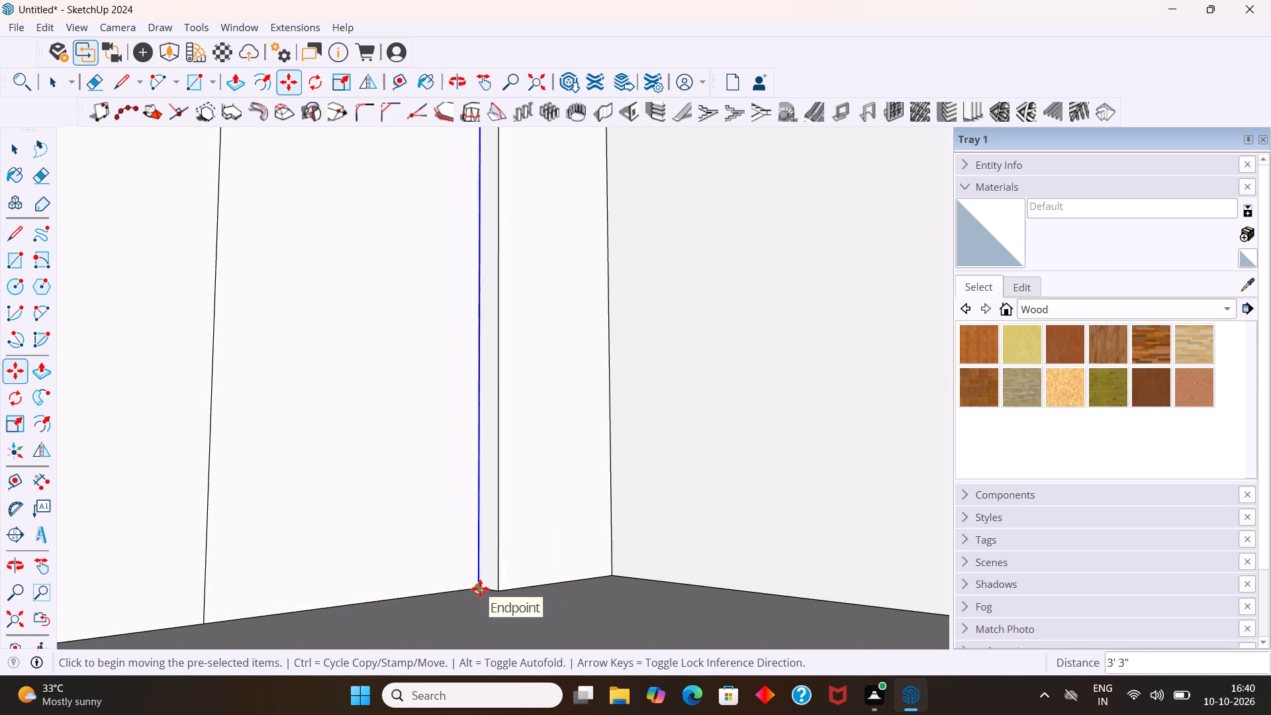
{"action": "key", "text": "slash"}
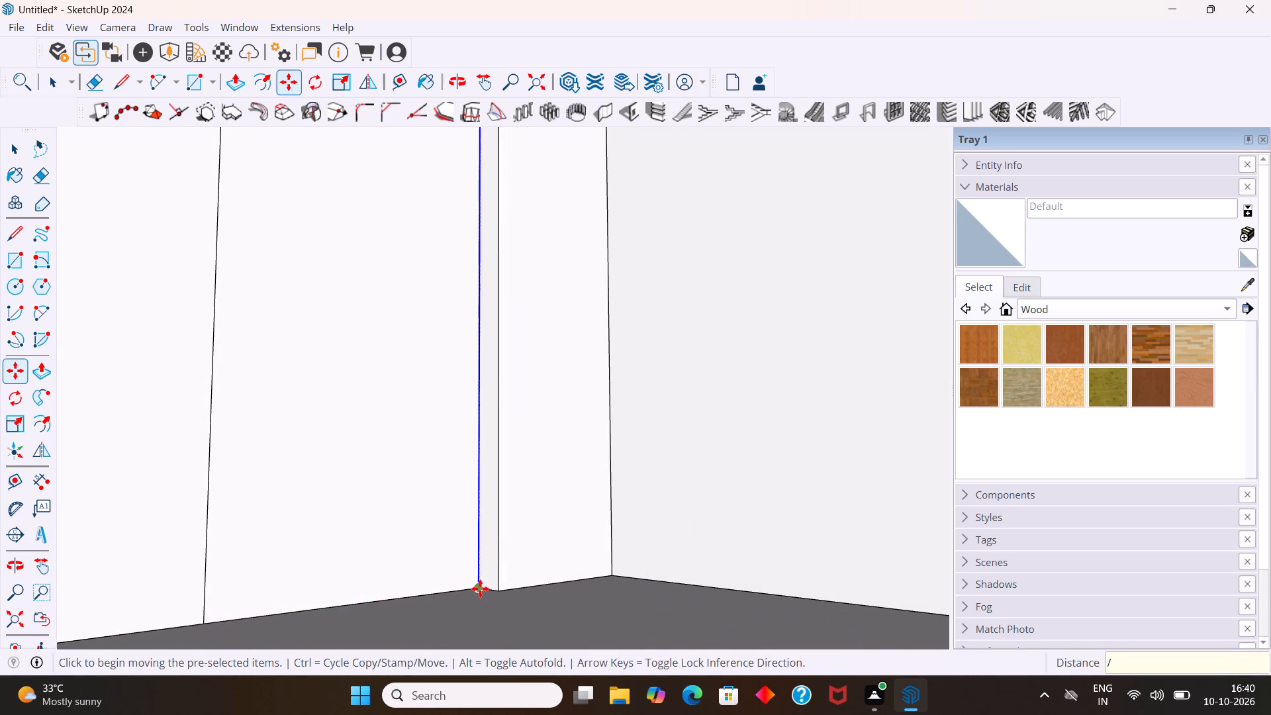
{"action": "type", "text": "17"}
{"action": "key", "text": "Return"}
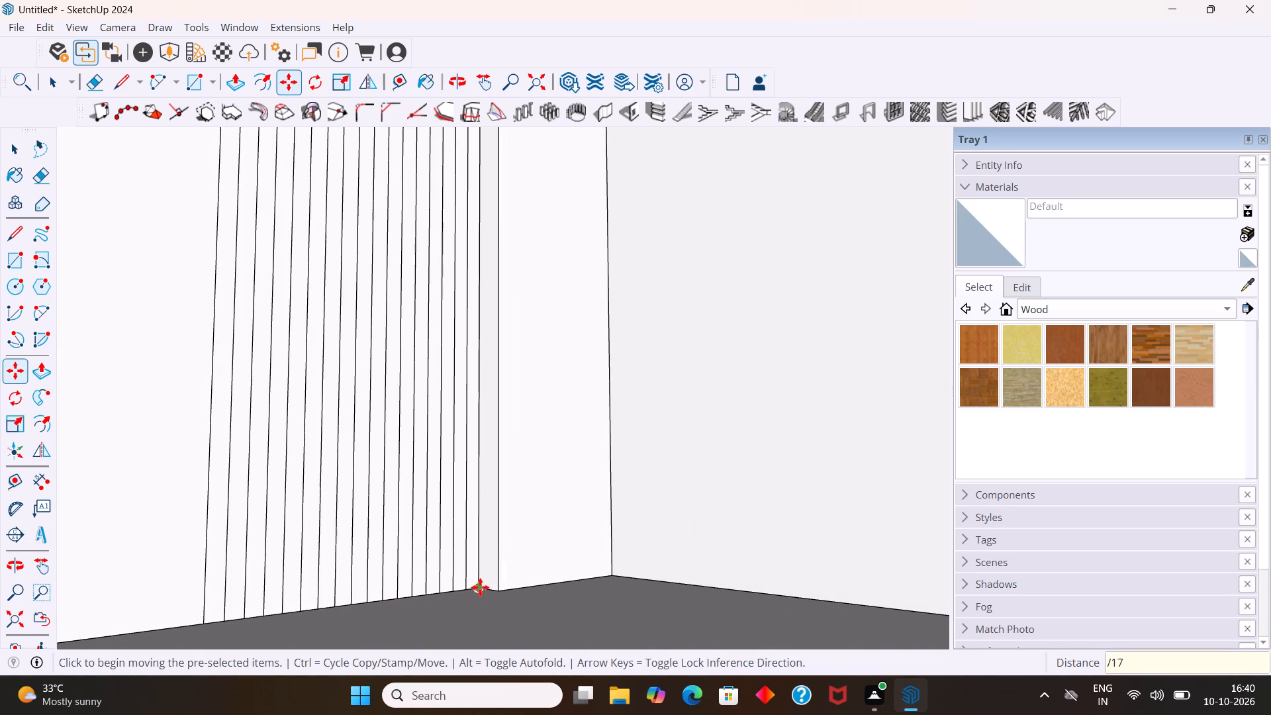
Copy the vertical centre line 3' 3" to the recess's left side and divide that distance into 17 equal spaces.
{"action": "key", "text": "space"}
{"action": "scroll", "coordinate": [436, 557], "scroll_direction": "down", "scroll_amount": 5}
{"action": "scroll", "coordinate": [271, 432], "scroll_direction": "down", "scroll_amount": 1}
{"action": "middle_click_drag", "start_coordinate": [303, 426], "coordinate": [443, 416]}
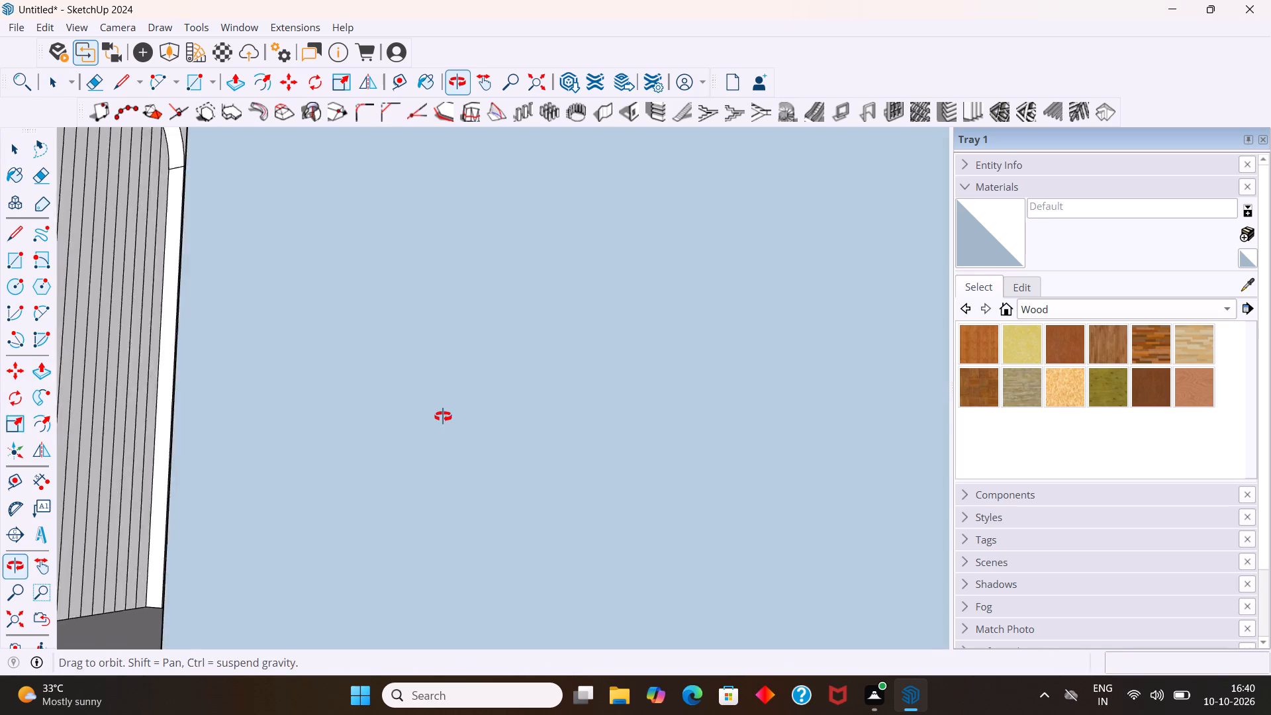
{"action": "middle_click_drag", "start_coordinate": [443, 416], "coordinate": [440, 414]}
{"action": "scroll", "coordinate": [357, 407], "scroll_direction": "down", "scroll_amount": 5}
{"action": "scroll", "coordinate": [197, 350], "scroll_direction": "down", "scroll_amount": 5}
{"action": "scroll", "coordinate": [171, 249], "scroll_direction": "down", "scroll_amount": 1}
{"action": "middle_click_drag", "start_coordinate": [187, 260], "coordinate": [0, 295]}
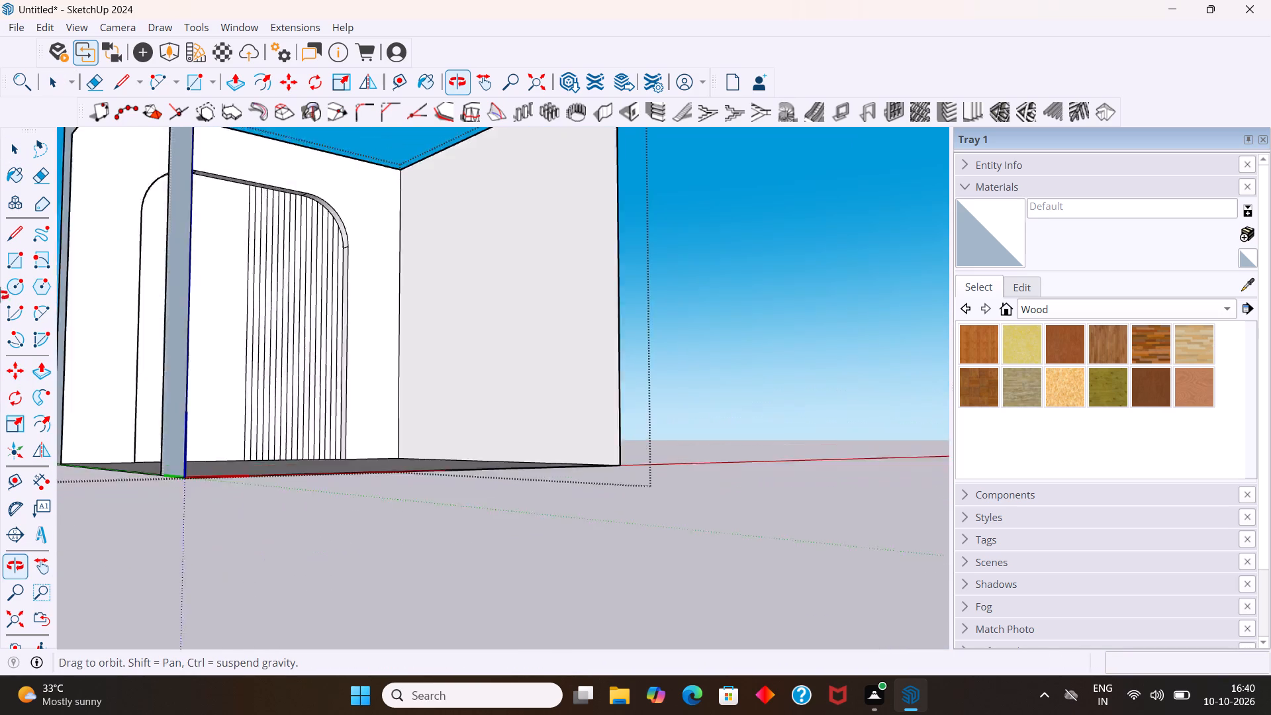
{"action": "middle_click_drag", "start_coordinate": [0, 295], "coordinate": [0, 309]}
{"action": "middle_click_drag", "start_coordinate": [543, 192], "coordinate": [299, 232]}
{"action": "scroll", "coordinate": [340, 160], "scroll_direction": "up", "scroll_amount": 5}
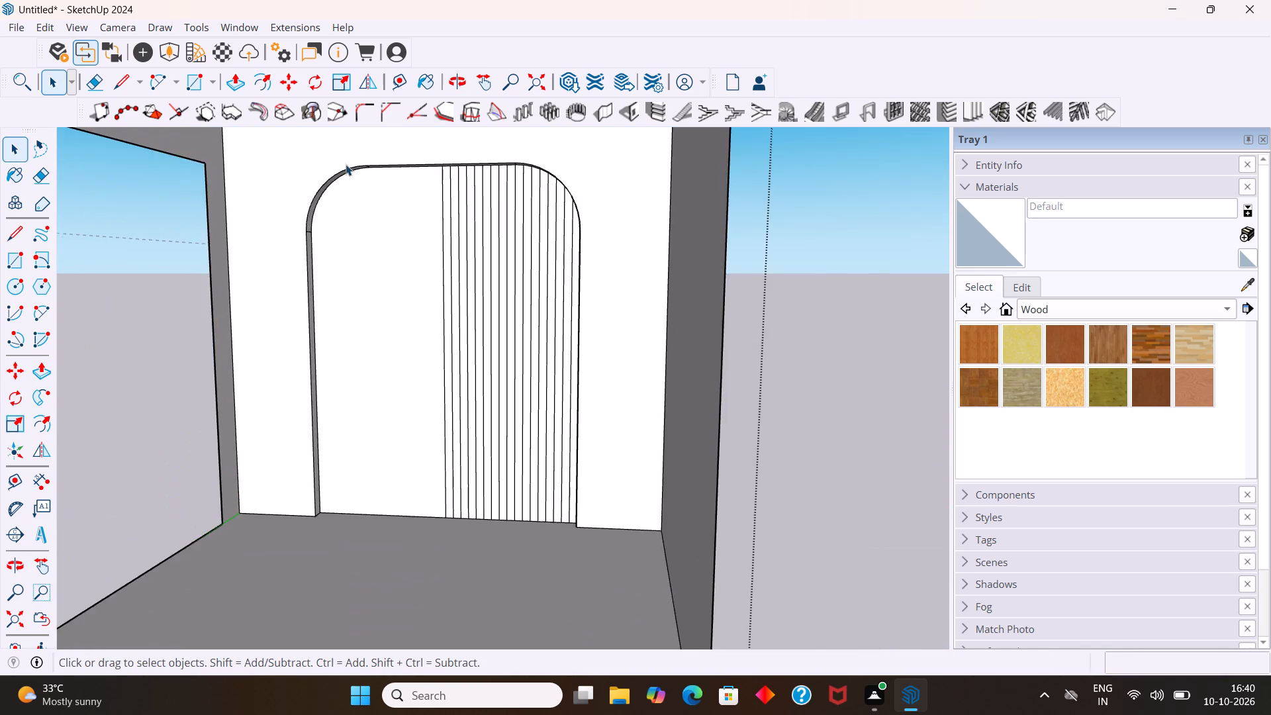
{"action": "scroll", "coordinate": [346, 164], "scroll_direction": "up", "scroll_amount": 2}
{"action": "scroll", "coordinate": [471, 273], "scroll_direction": "up", "scroll_amount": 5}
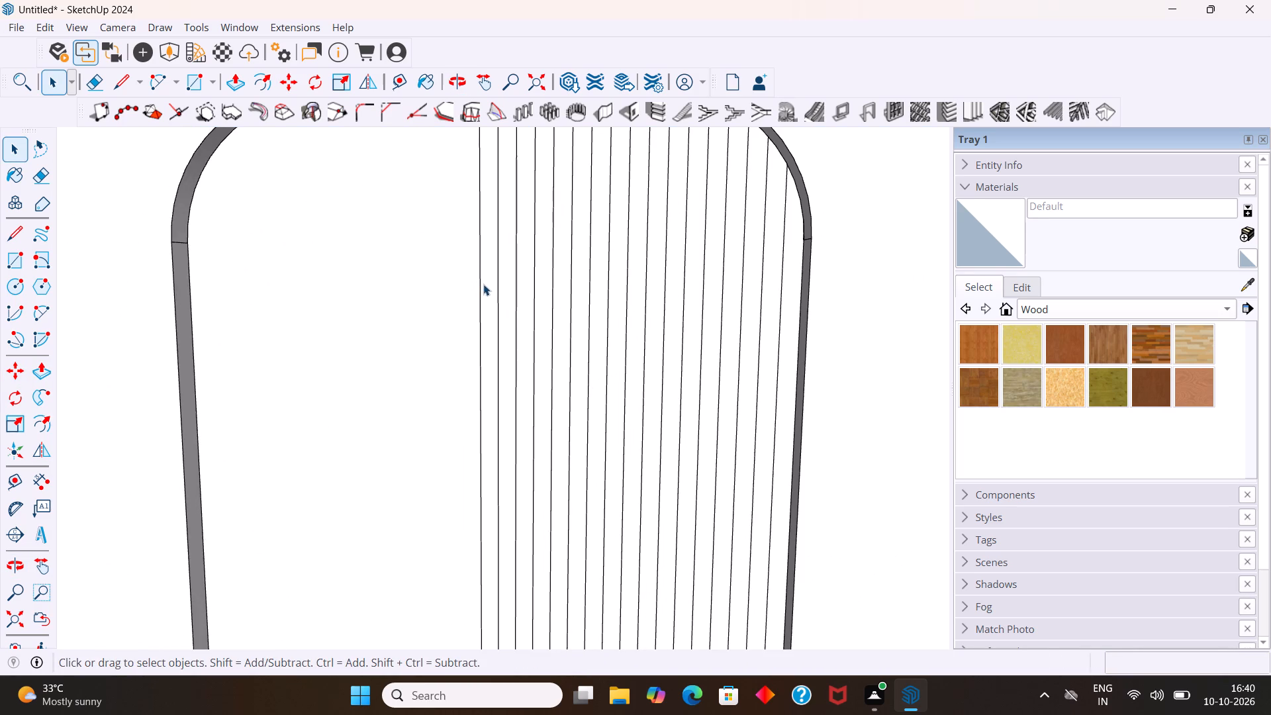
{"action": "left_click", "coordinate": [481, 297]}
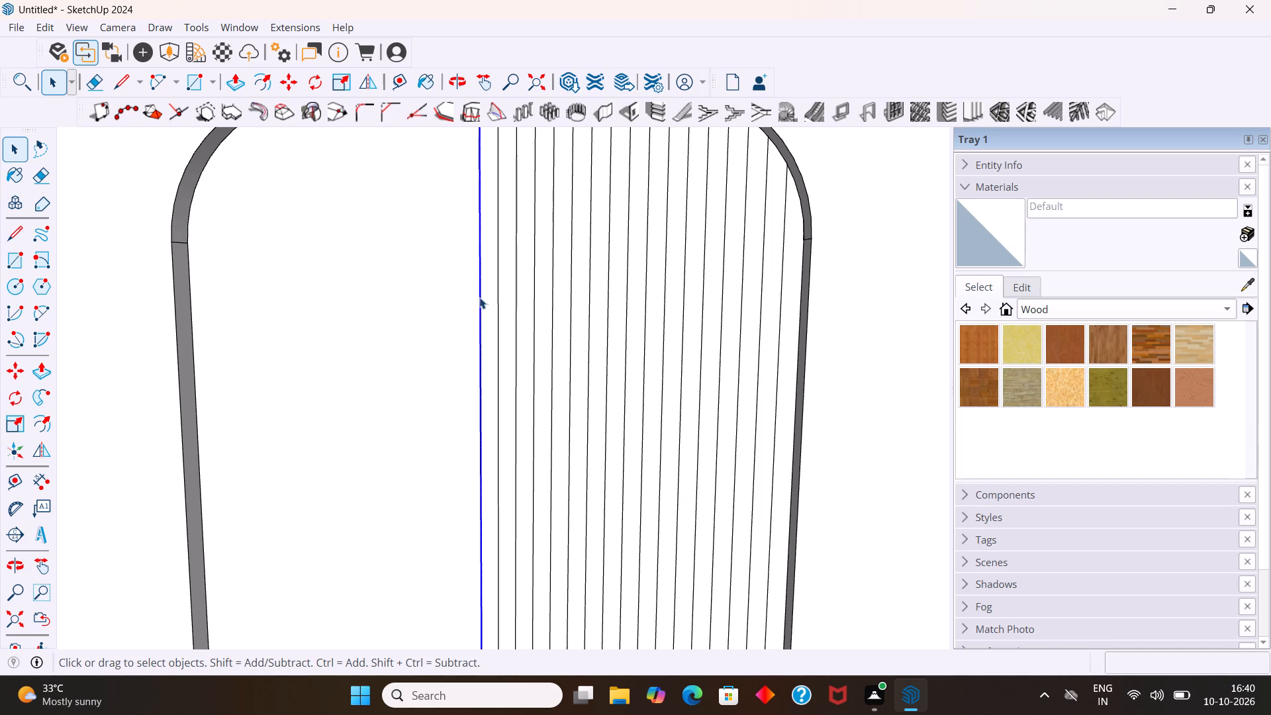
{"action": "key", "text": "m"}
{"action": "scroll", "coordinate": [467, 290], "scroll_direction": "down", "scroll_amount": 5}
{"action": "scroll", "coordinate": [467, 581], "scroll_direction": "down", "scroll_amount": 5}
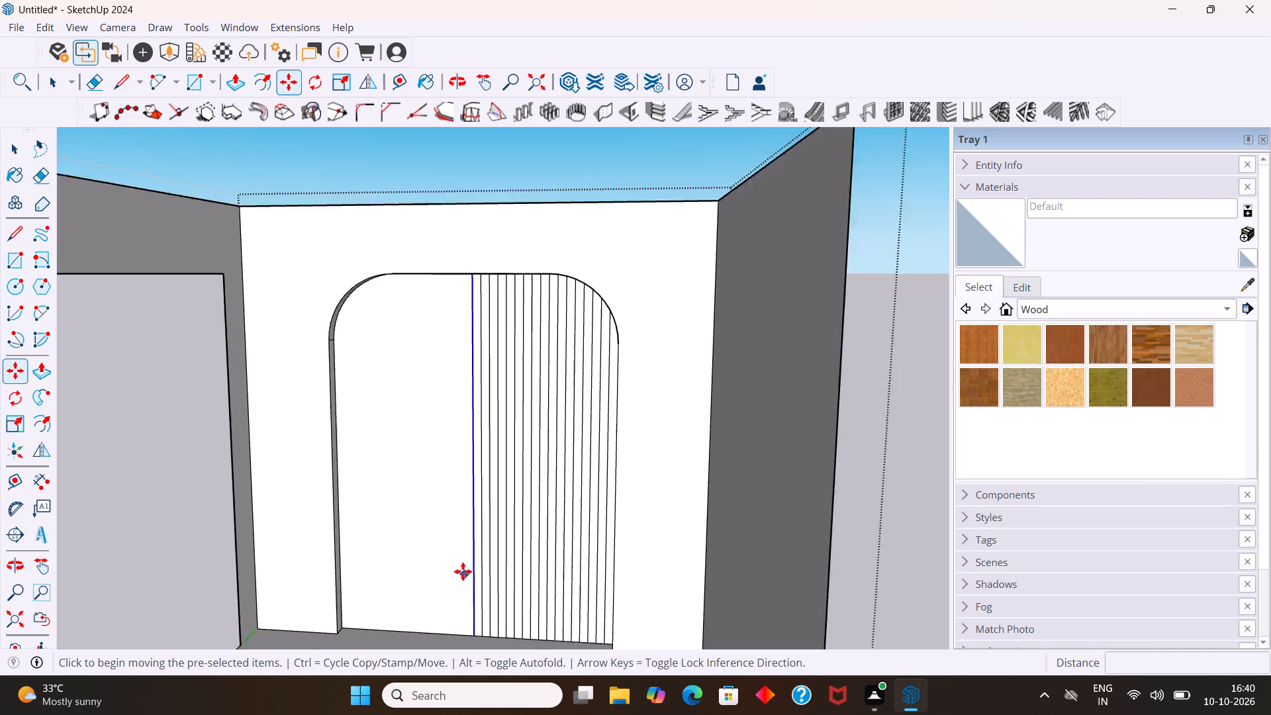
{"action": "scroll", "coordinate": [466, 629], "scroll_direction": "up", "scroll_amount": 9}
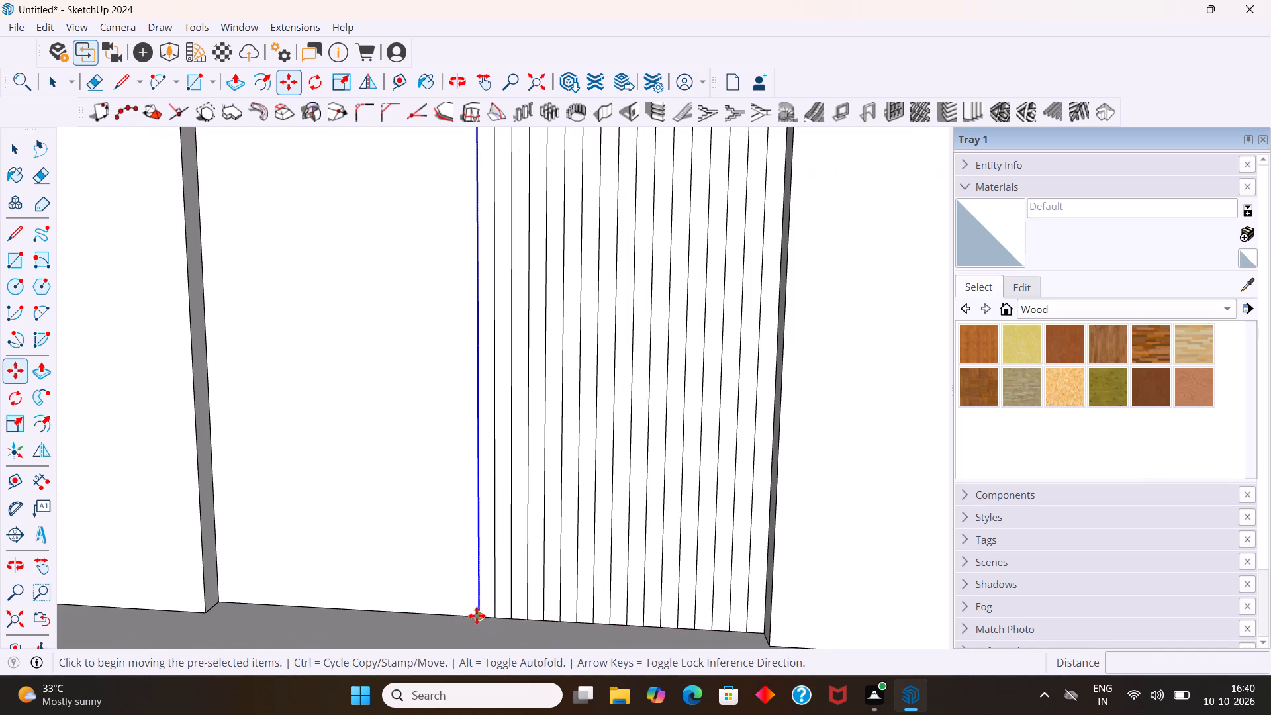
{"action": "left_click", "coordinate": [477, 617]}
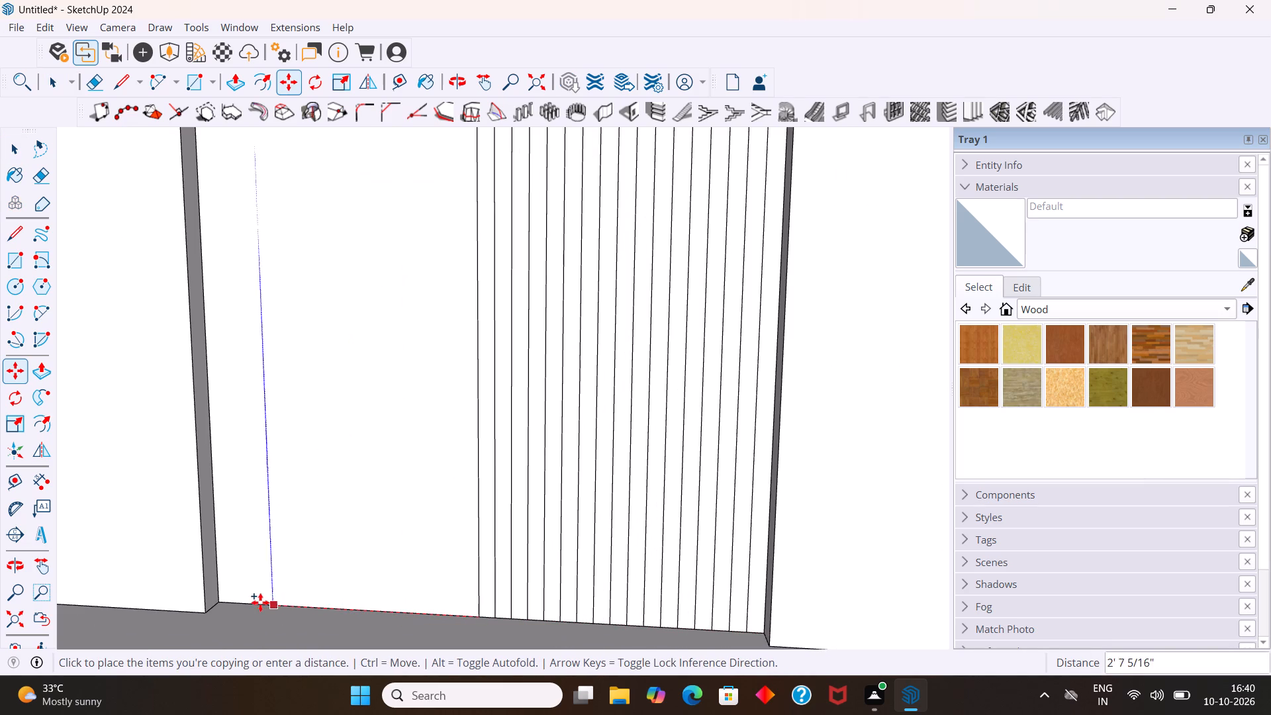
{"action": "left_click", "coordinate": [222, 606]}
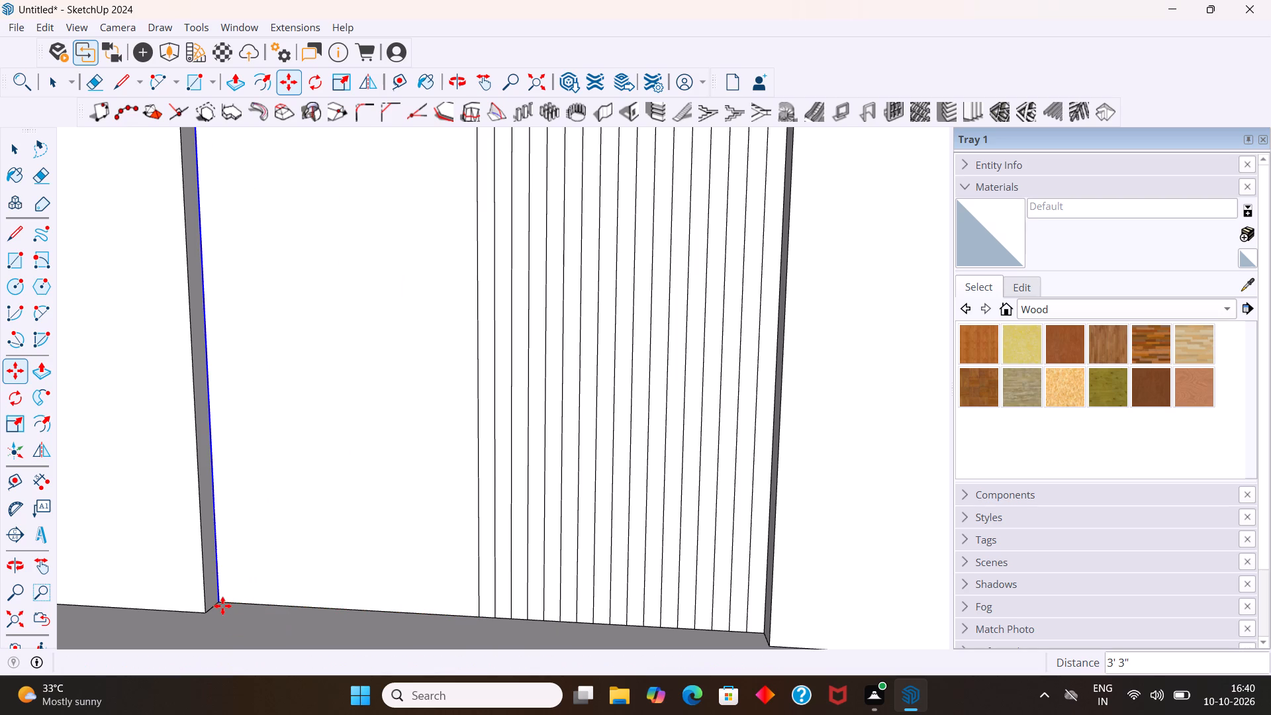
{"action": "key", "text": "slash"}
{"action": "type", "text": "17"}
{"action": "key", "text": "Return"}
{"action": "key", "text": "space"}
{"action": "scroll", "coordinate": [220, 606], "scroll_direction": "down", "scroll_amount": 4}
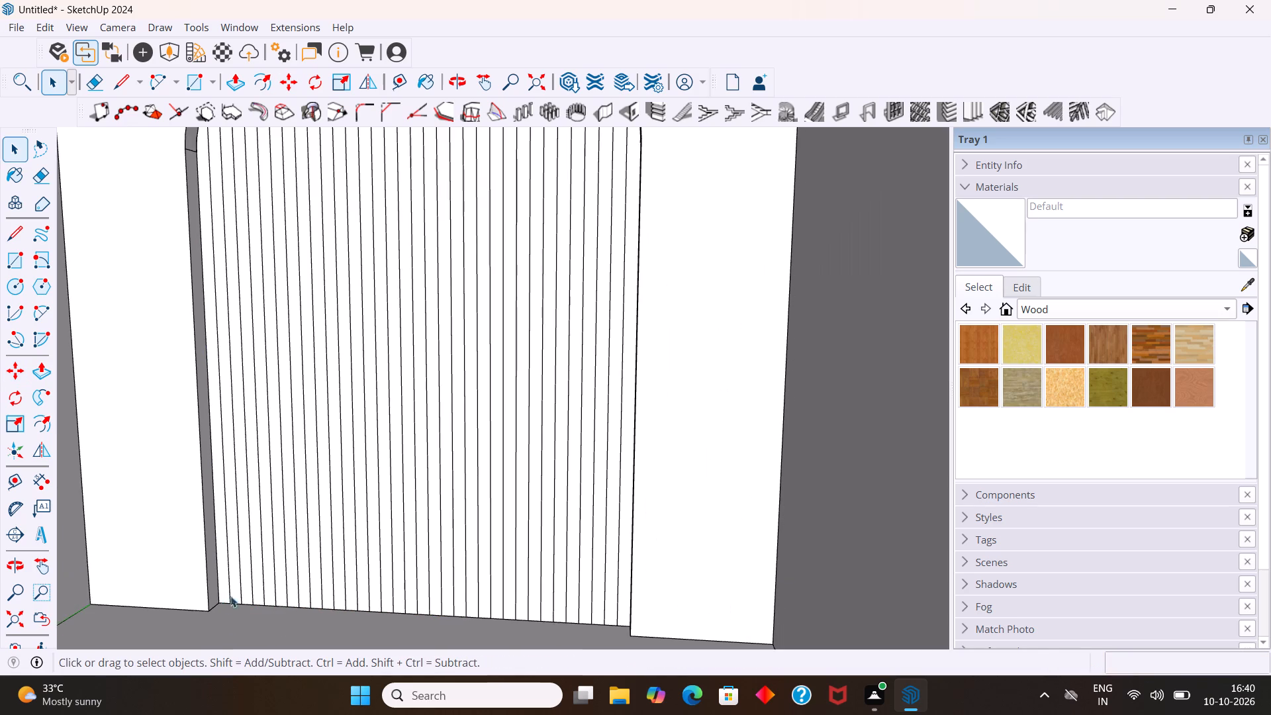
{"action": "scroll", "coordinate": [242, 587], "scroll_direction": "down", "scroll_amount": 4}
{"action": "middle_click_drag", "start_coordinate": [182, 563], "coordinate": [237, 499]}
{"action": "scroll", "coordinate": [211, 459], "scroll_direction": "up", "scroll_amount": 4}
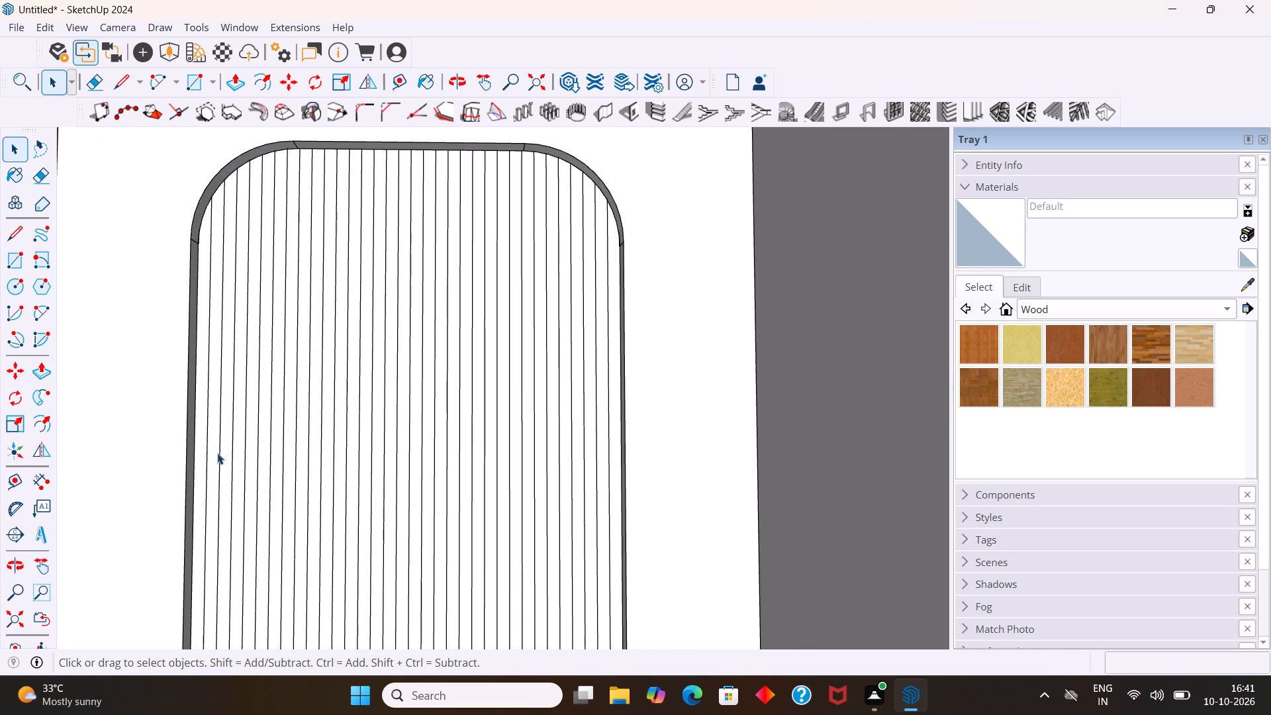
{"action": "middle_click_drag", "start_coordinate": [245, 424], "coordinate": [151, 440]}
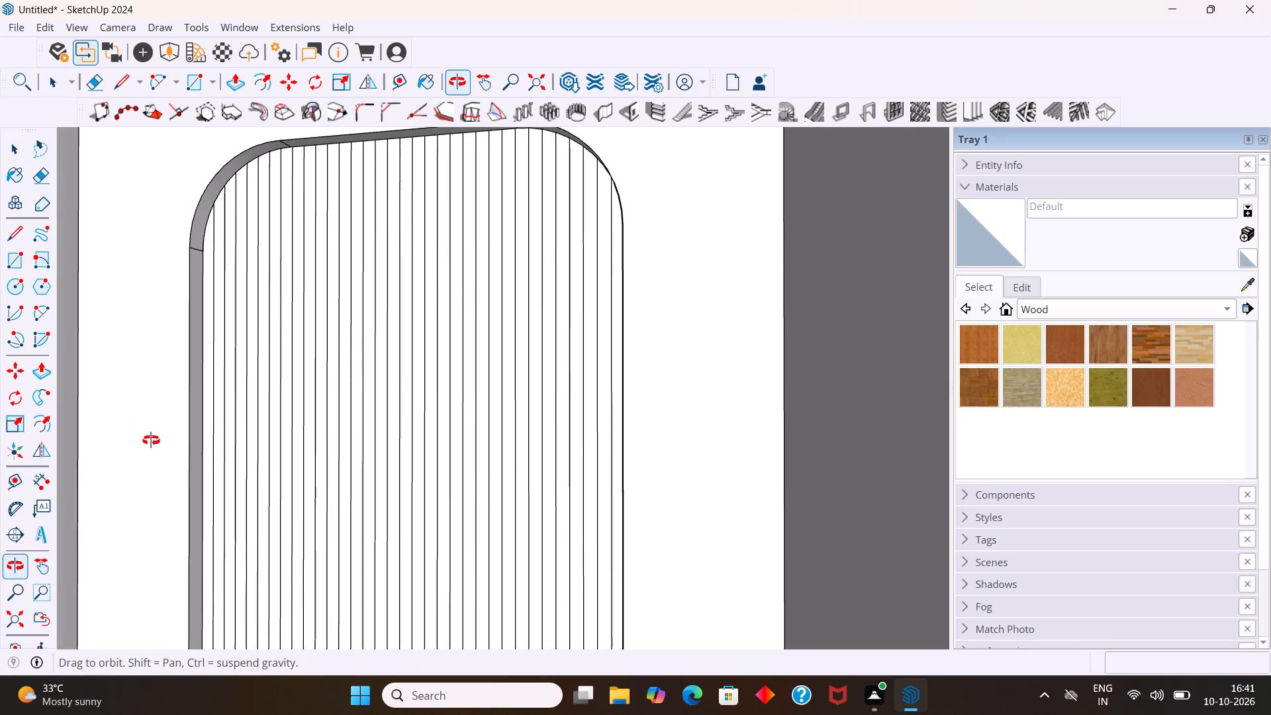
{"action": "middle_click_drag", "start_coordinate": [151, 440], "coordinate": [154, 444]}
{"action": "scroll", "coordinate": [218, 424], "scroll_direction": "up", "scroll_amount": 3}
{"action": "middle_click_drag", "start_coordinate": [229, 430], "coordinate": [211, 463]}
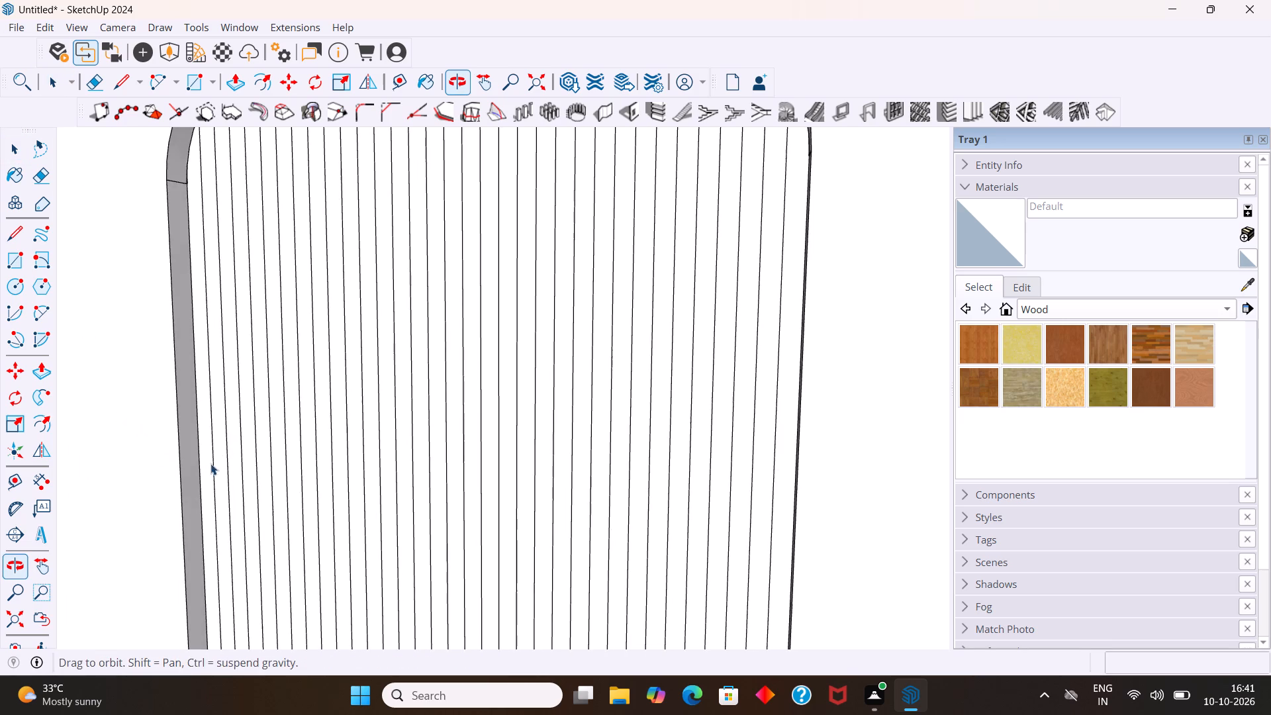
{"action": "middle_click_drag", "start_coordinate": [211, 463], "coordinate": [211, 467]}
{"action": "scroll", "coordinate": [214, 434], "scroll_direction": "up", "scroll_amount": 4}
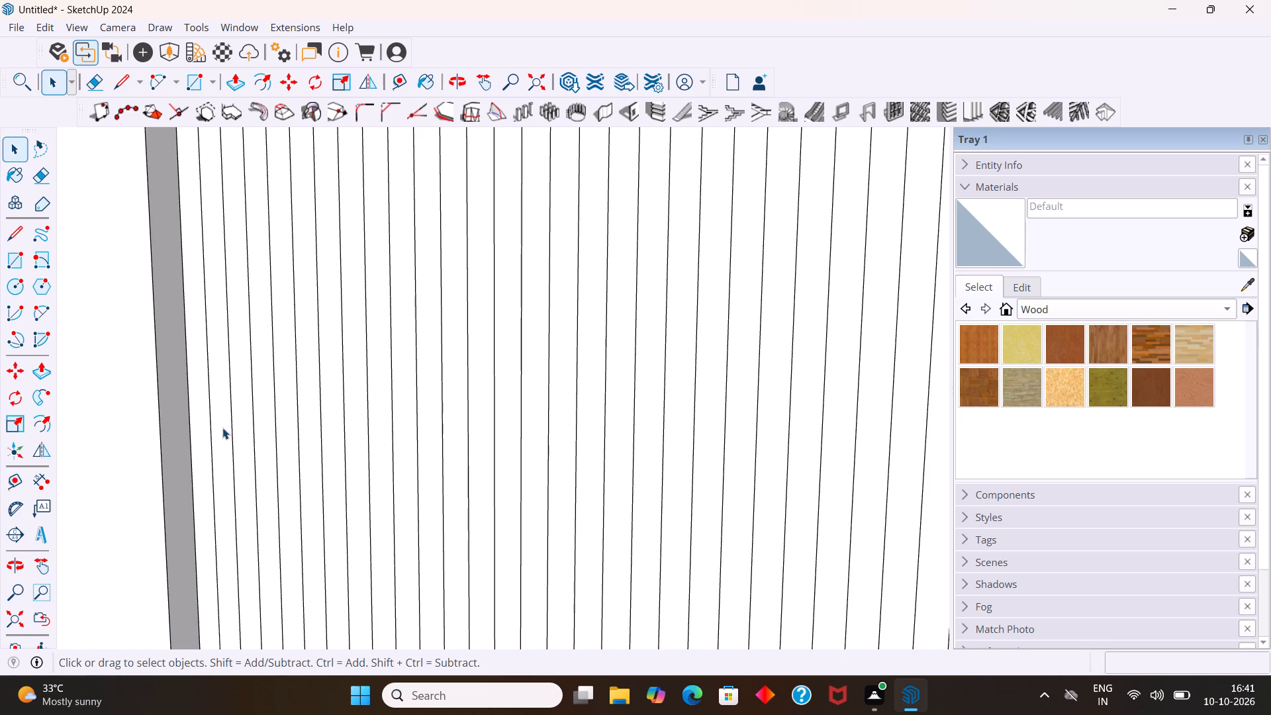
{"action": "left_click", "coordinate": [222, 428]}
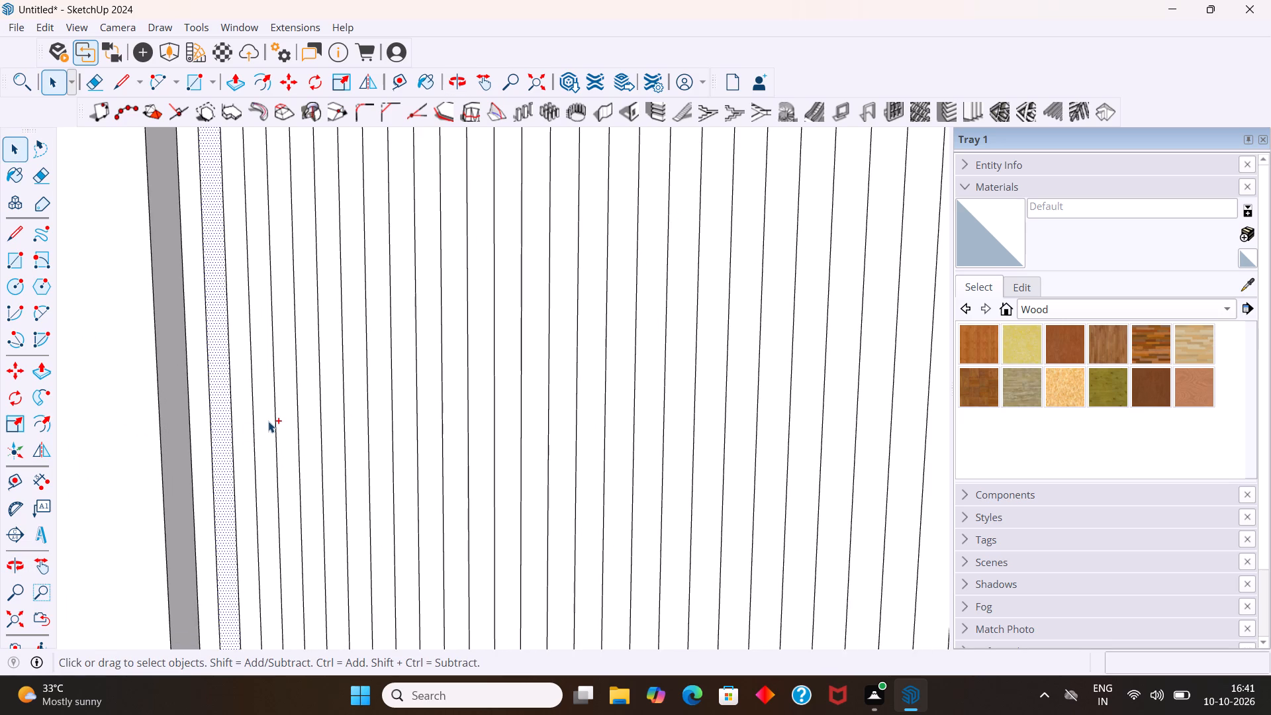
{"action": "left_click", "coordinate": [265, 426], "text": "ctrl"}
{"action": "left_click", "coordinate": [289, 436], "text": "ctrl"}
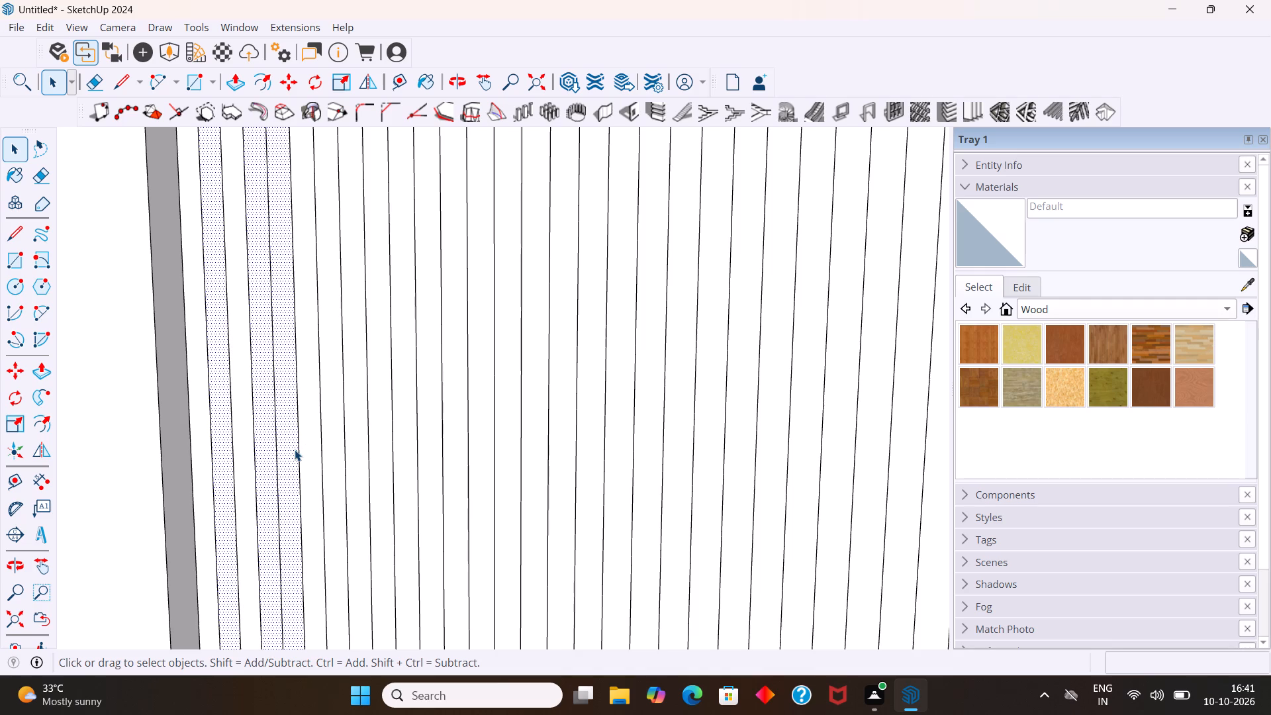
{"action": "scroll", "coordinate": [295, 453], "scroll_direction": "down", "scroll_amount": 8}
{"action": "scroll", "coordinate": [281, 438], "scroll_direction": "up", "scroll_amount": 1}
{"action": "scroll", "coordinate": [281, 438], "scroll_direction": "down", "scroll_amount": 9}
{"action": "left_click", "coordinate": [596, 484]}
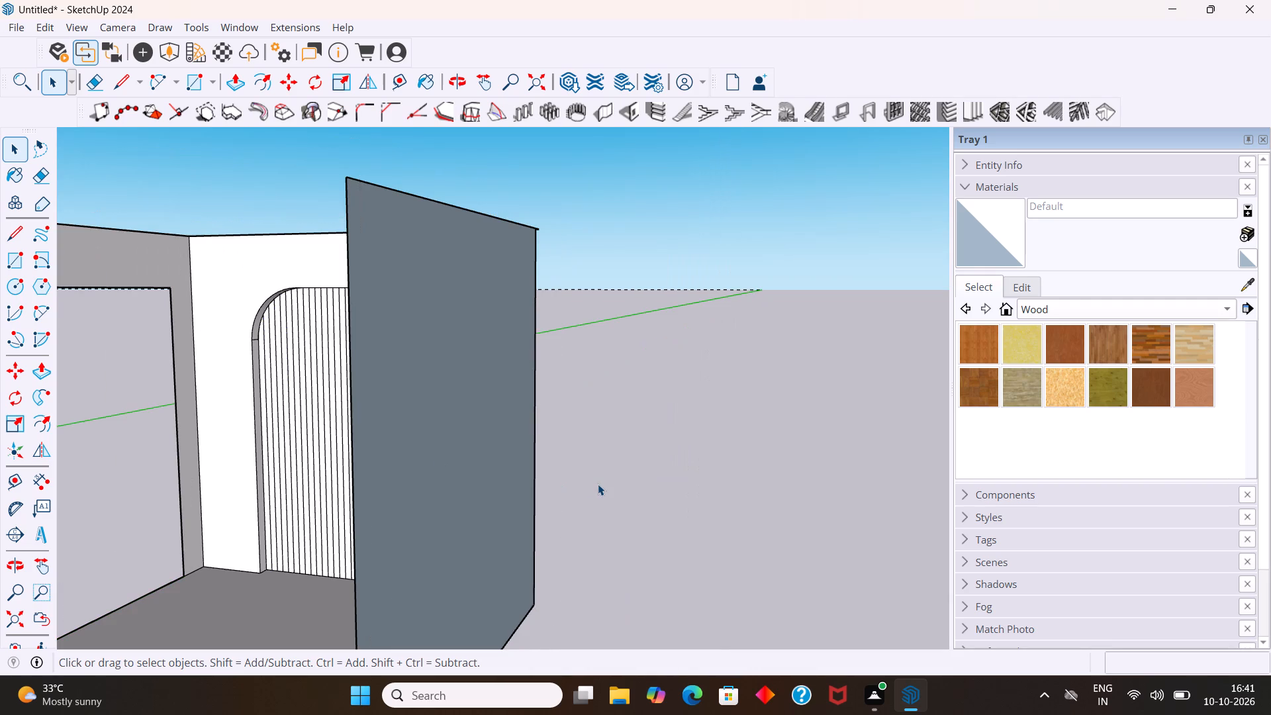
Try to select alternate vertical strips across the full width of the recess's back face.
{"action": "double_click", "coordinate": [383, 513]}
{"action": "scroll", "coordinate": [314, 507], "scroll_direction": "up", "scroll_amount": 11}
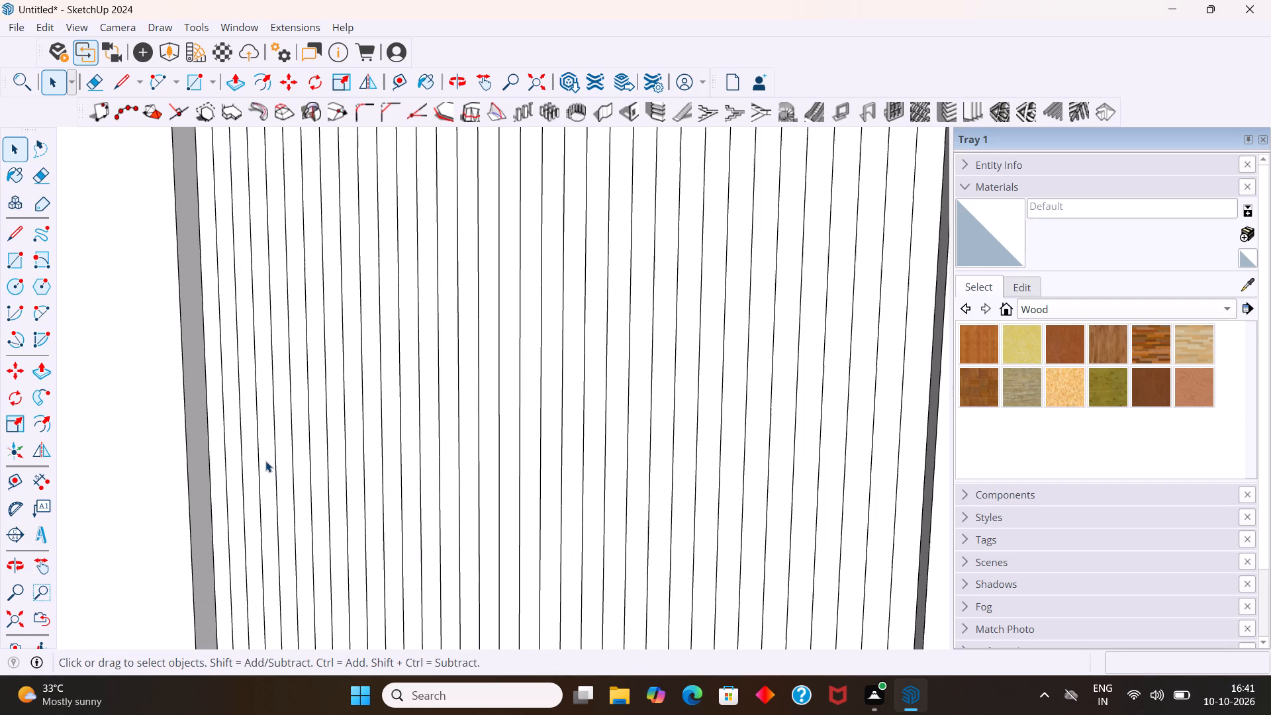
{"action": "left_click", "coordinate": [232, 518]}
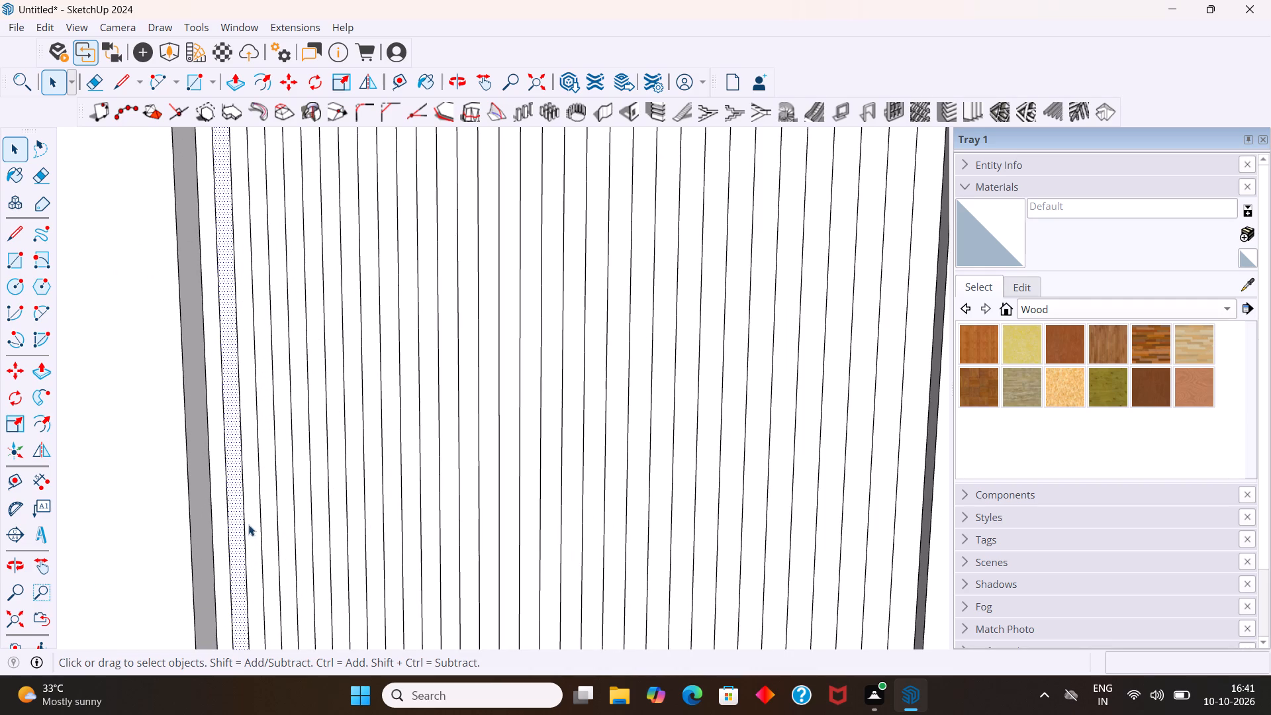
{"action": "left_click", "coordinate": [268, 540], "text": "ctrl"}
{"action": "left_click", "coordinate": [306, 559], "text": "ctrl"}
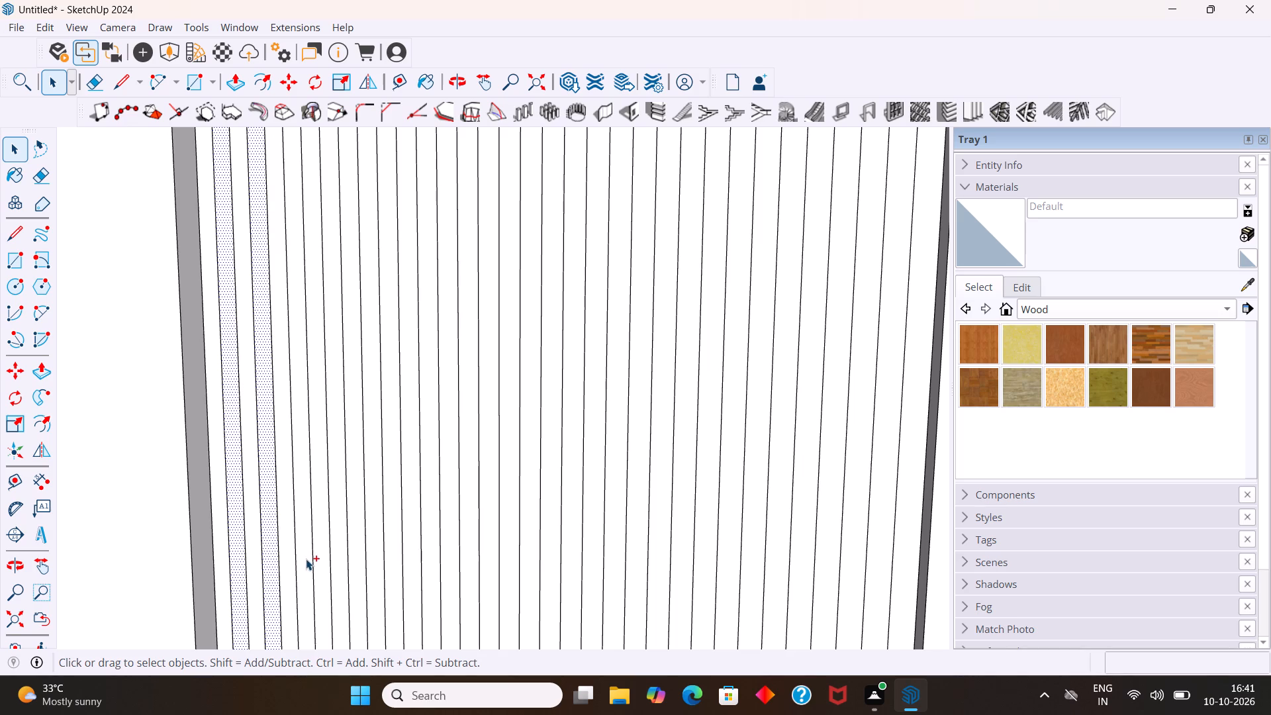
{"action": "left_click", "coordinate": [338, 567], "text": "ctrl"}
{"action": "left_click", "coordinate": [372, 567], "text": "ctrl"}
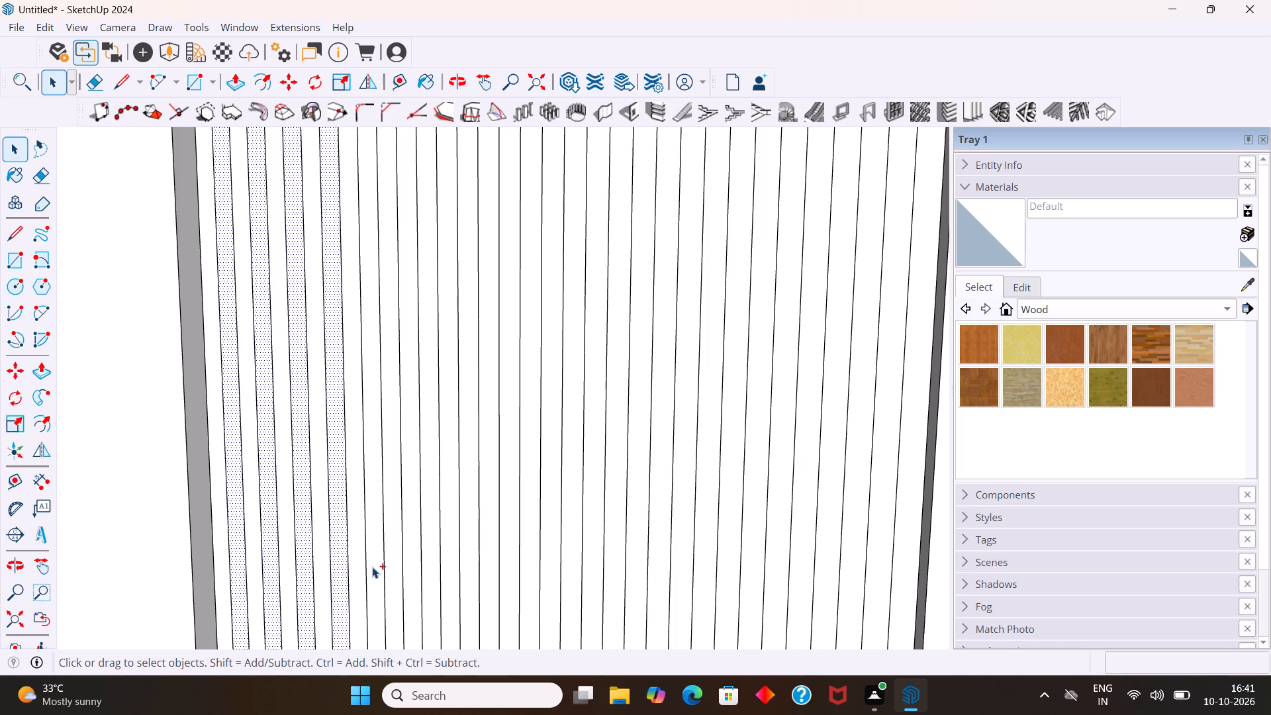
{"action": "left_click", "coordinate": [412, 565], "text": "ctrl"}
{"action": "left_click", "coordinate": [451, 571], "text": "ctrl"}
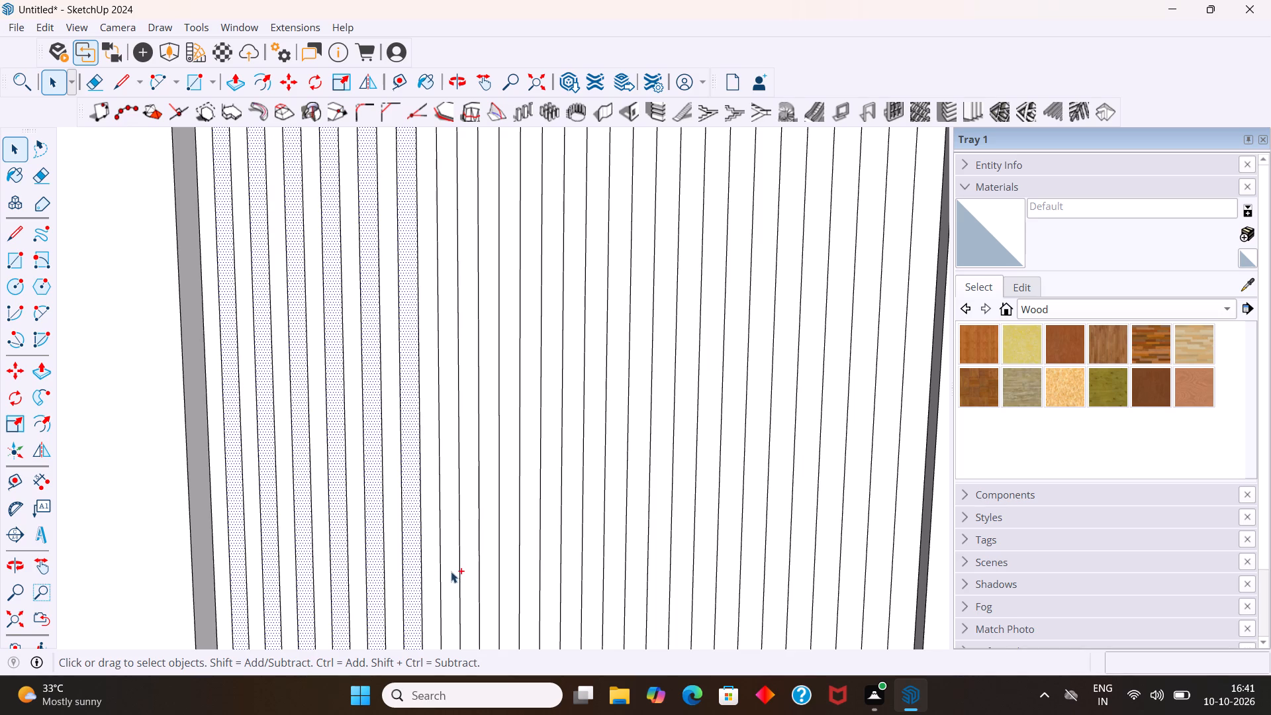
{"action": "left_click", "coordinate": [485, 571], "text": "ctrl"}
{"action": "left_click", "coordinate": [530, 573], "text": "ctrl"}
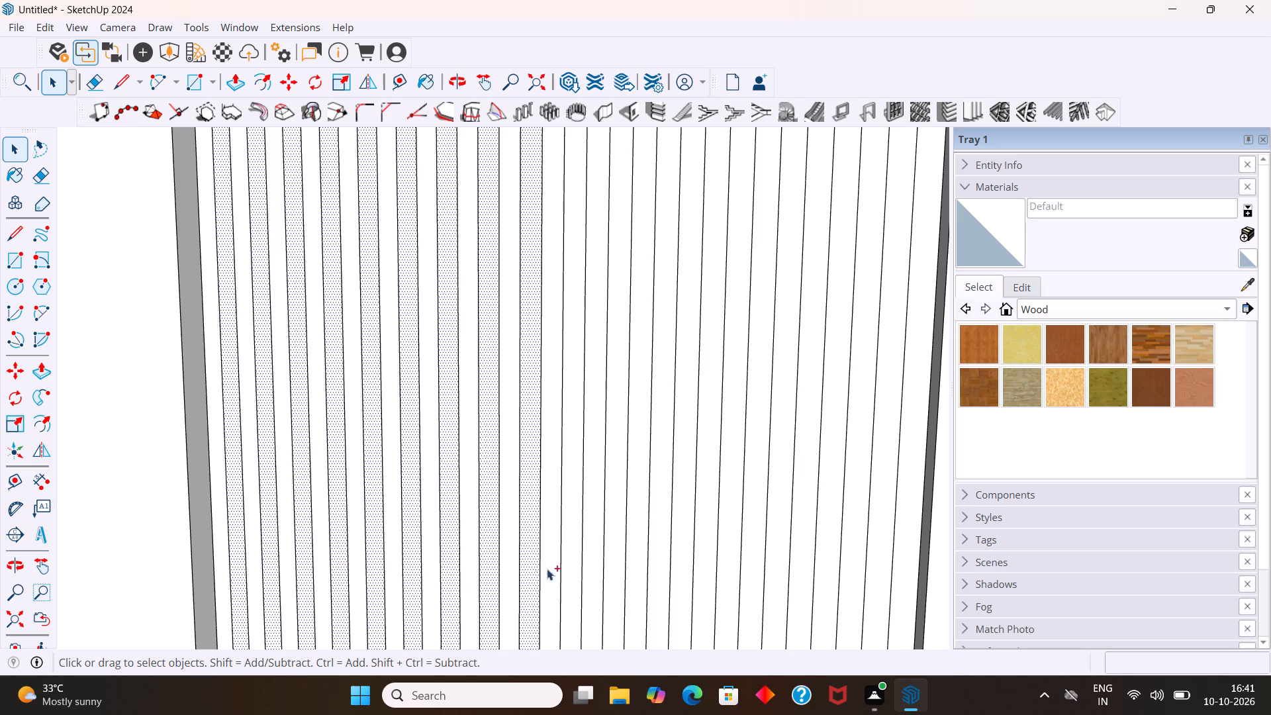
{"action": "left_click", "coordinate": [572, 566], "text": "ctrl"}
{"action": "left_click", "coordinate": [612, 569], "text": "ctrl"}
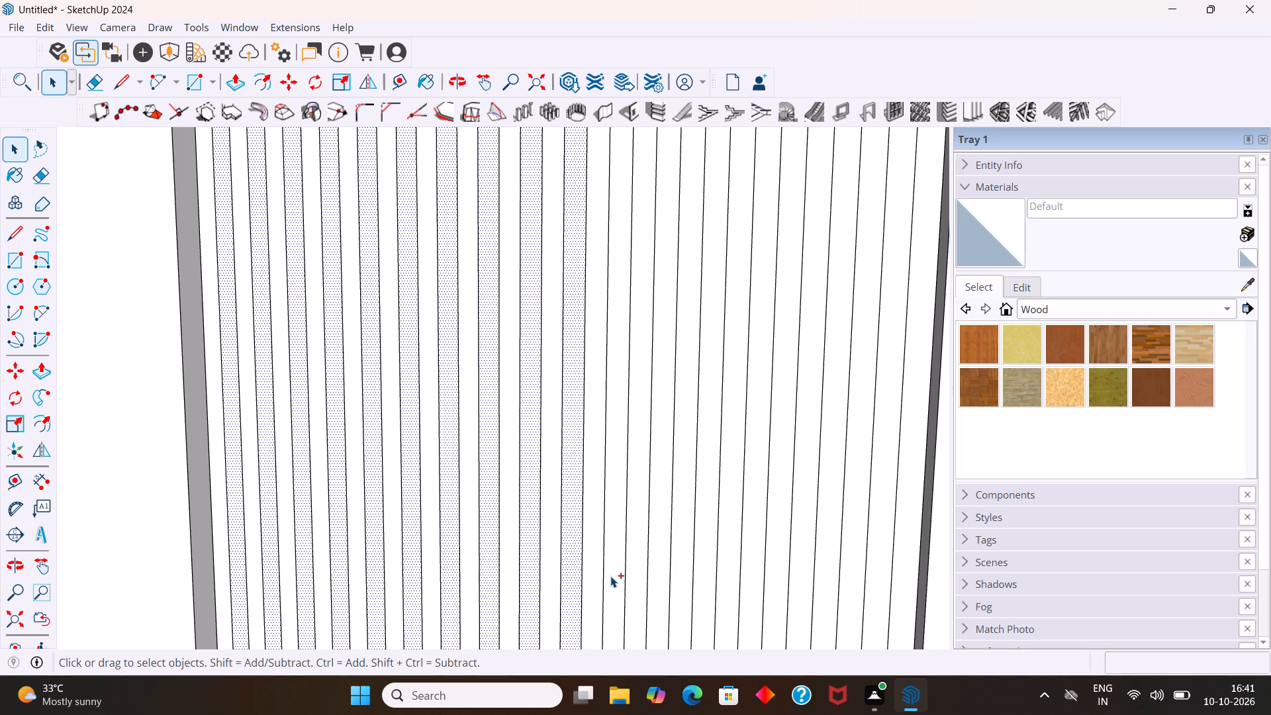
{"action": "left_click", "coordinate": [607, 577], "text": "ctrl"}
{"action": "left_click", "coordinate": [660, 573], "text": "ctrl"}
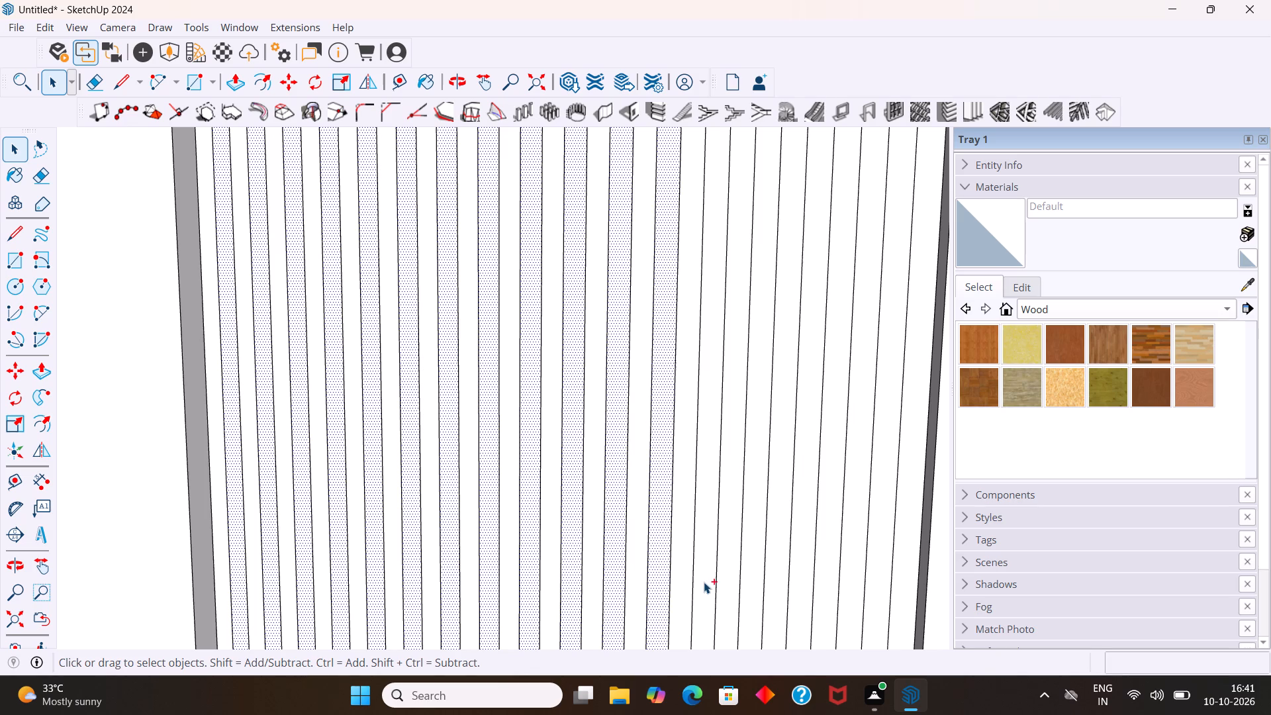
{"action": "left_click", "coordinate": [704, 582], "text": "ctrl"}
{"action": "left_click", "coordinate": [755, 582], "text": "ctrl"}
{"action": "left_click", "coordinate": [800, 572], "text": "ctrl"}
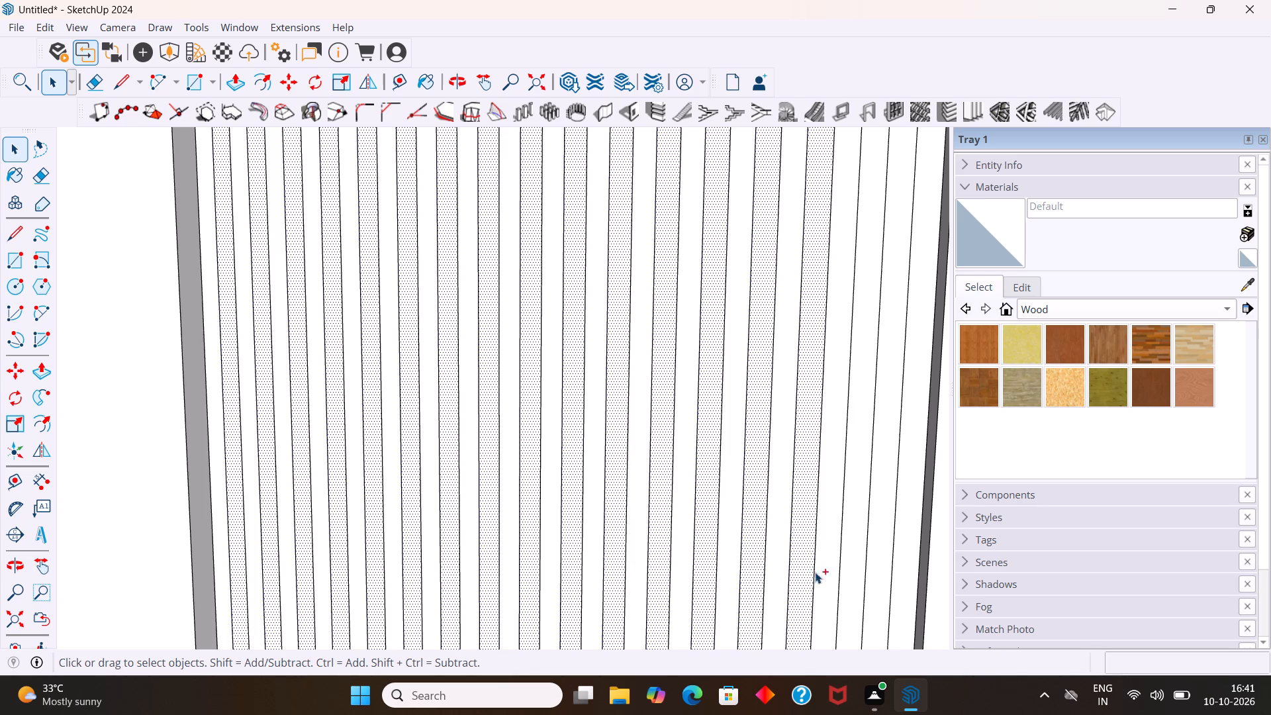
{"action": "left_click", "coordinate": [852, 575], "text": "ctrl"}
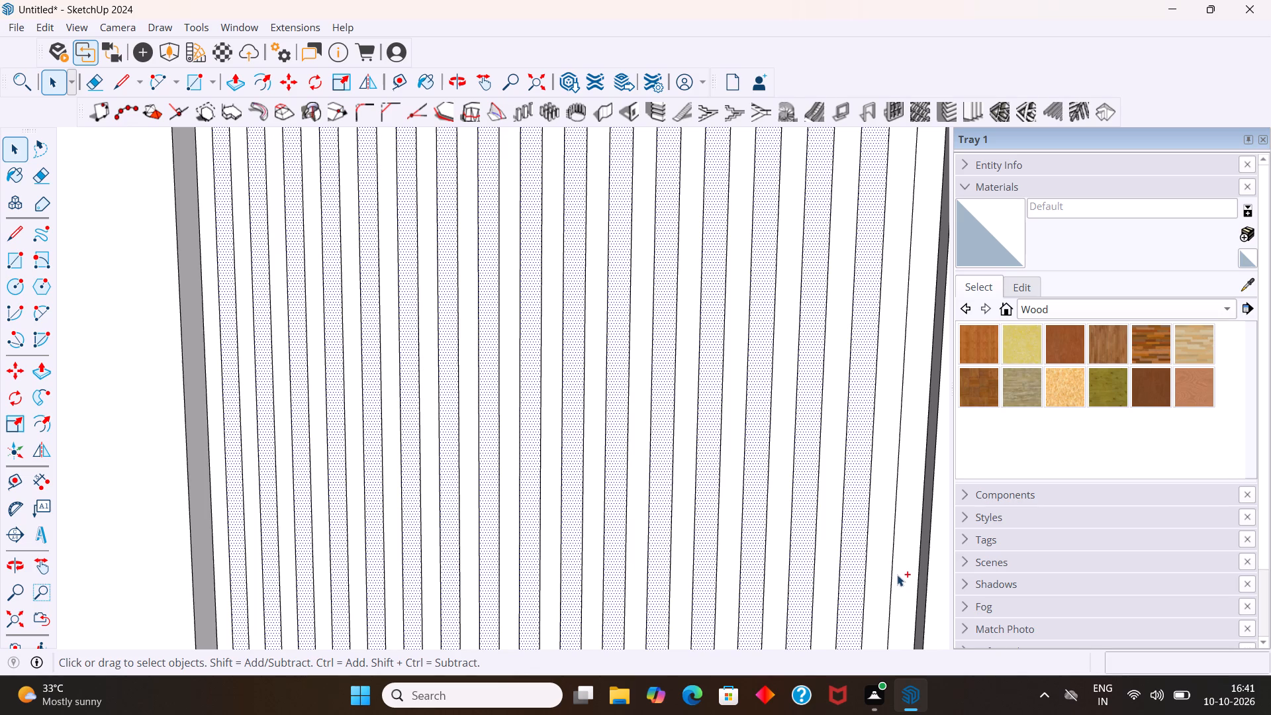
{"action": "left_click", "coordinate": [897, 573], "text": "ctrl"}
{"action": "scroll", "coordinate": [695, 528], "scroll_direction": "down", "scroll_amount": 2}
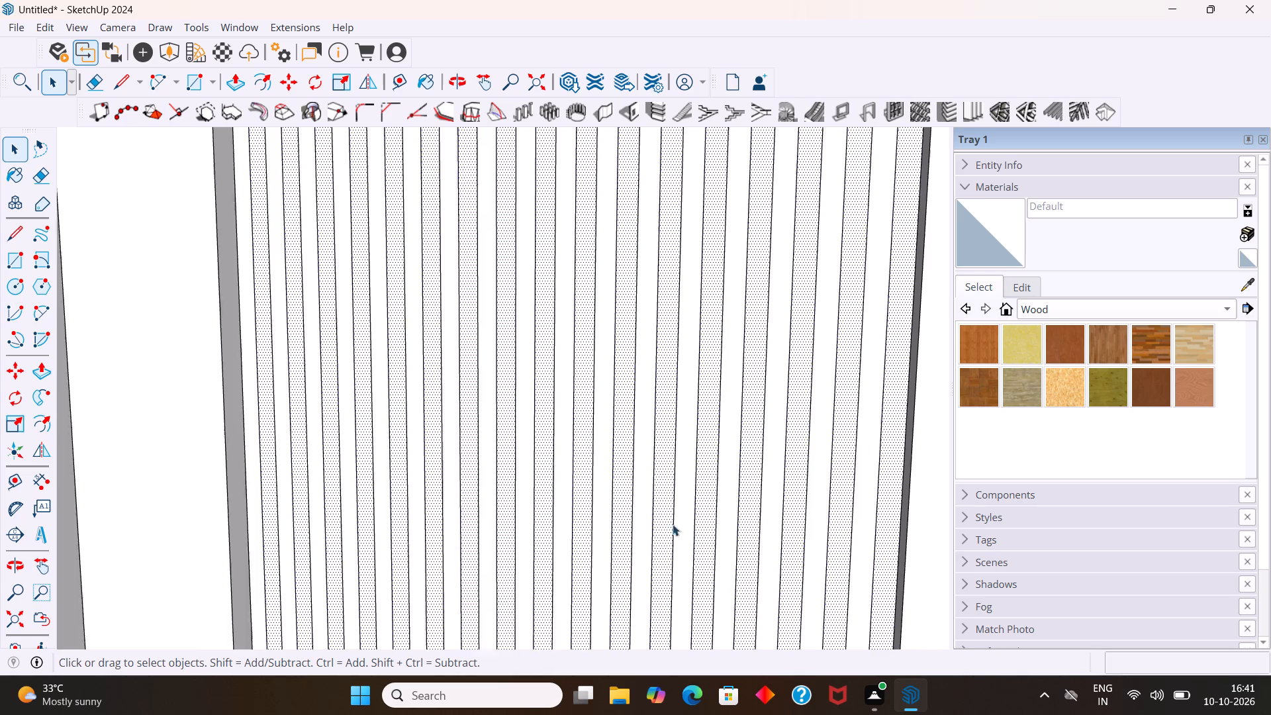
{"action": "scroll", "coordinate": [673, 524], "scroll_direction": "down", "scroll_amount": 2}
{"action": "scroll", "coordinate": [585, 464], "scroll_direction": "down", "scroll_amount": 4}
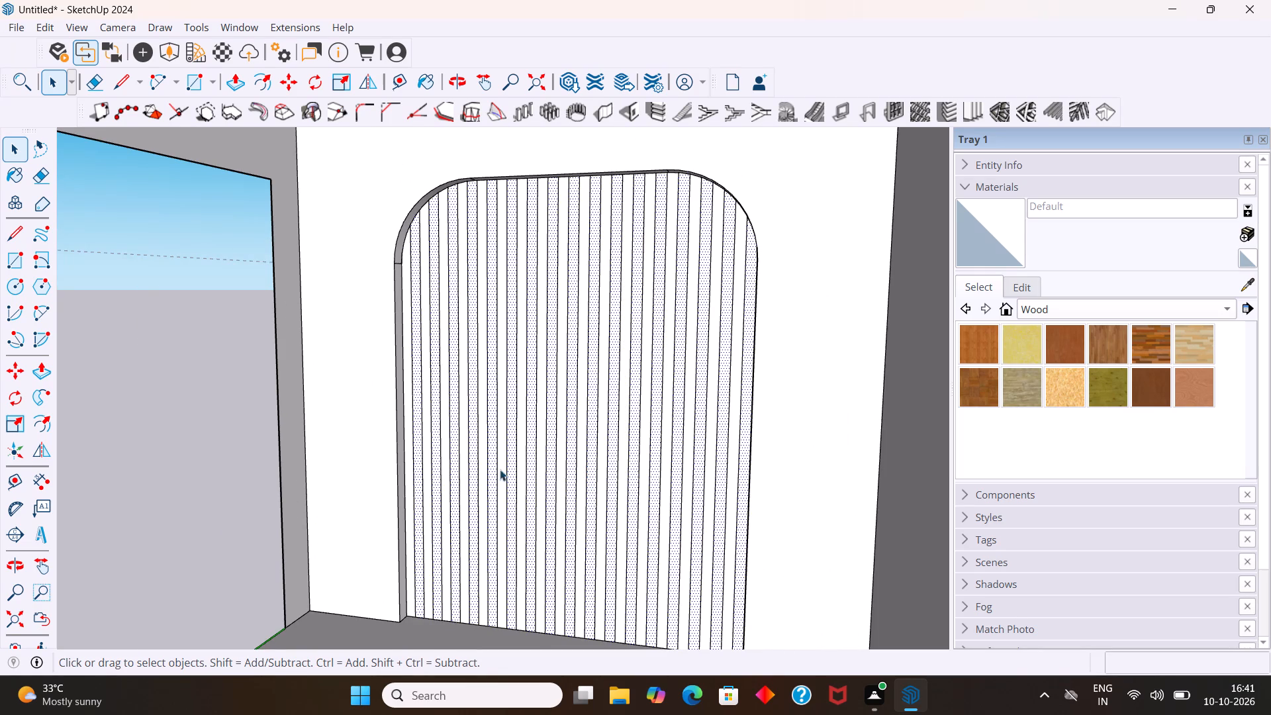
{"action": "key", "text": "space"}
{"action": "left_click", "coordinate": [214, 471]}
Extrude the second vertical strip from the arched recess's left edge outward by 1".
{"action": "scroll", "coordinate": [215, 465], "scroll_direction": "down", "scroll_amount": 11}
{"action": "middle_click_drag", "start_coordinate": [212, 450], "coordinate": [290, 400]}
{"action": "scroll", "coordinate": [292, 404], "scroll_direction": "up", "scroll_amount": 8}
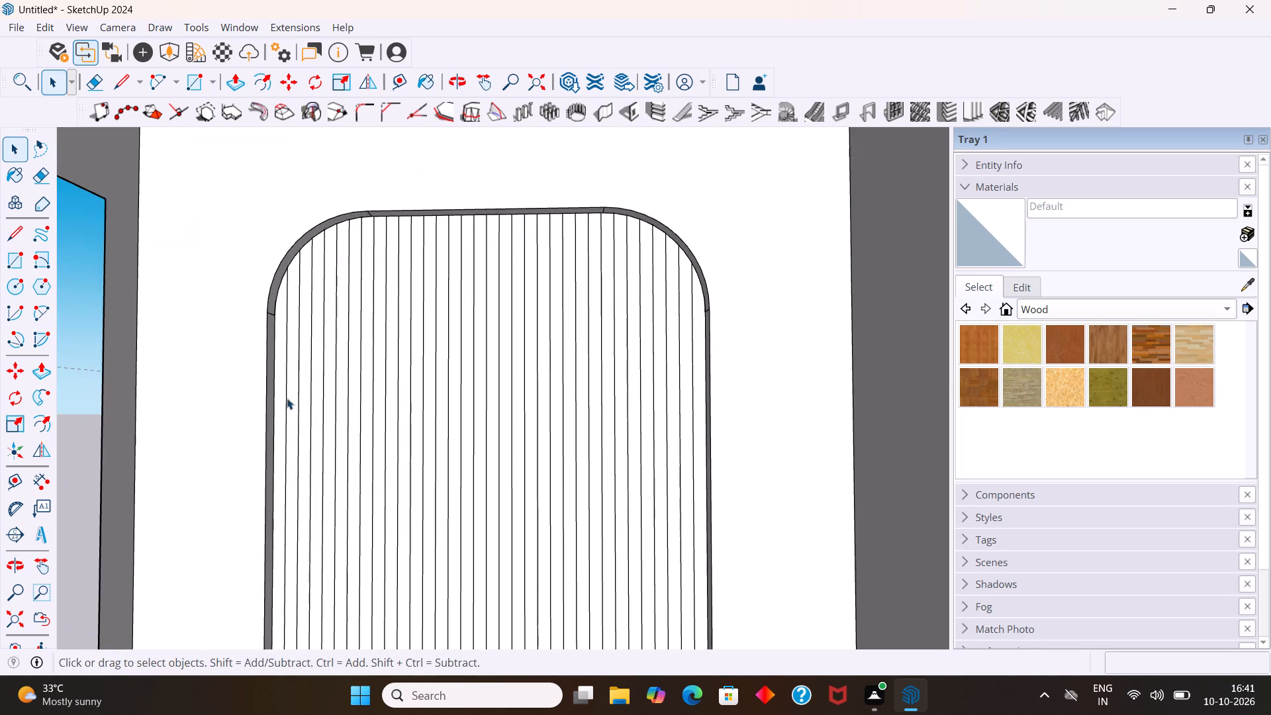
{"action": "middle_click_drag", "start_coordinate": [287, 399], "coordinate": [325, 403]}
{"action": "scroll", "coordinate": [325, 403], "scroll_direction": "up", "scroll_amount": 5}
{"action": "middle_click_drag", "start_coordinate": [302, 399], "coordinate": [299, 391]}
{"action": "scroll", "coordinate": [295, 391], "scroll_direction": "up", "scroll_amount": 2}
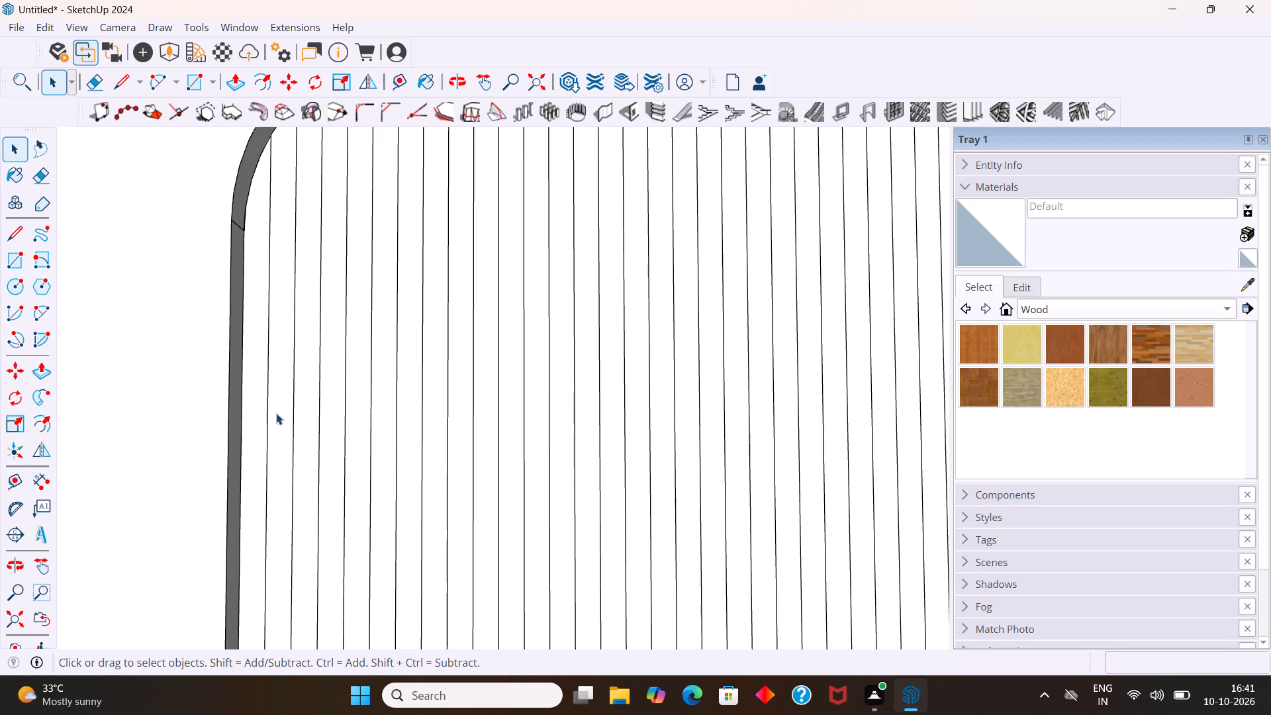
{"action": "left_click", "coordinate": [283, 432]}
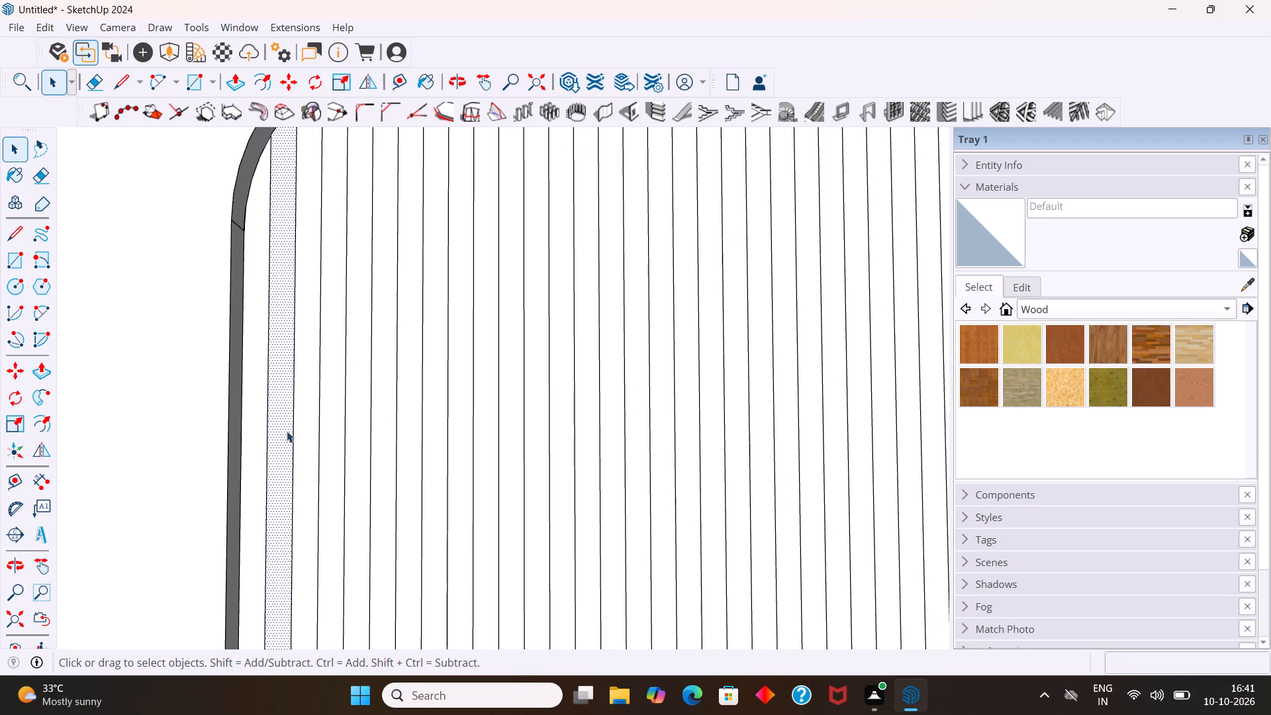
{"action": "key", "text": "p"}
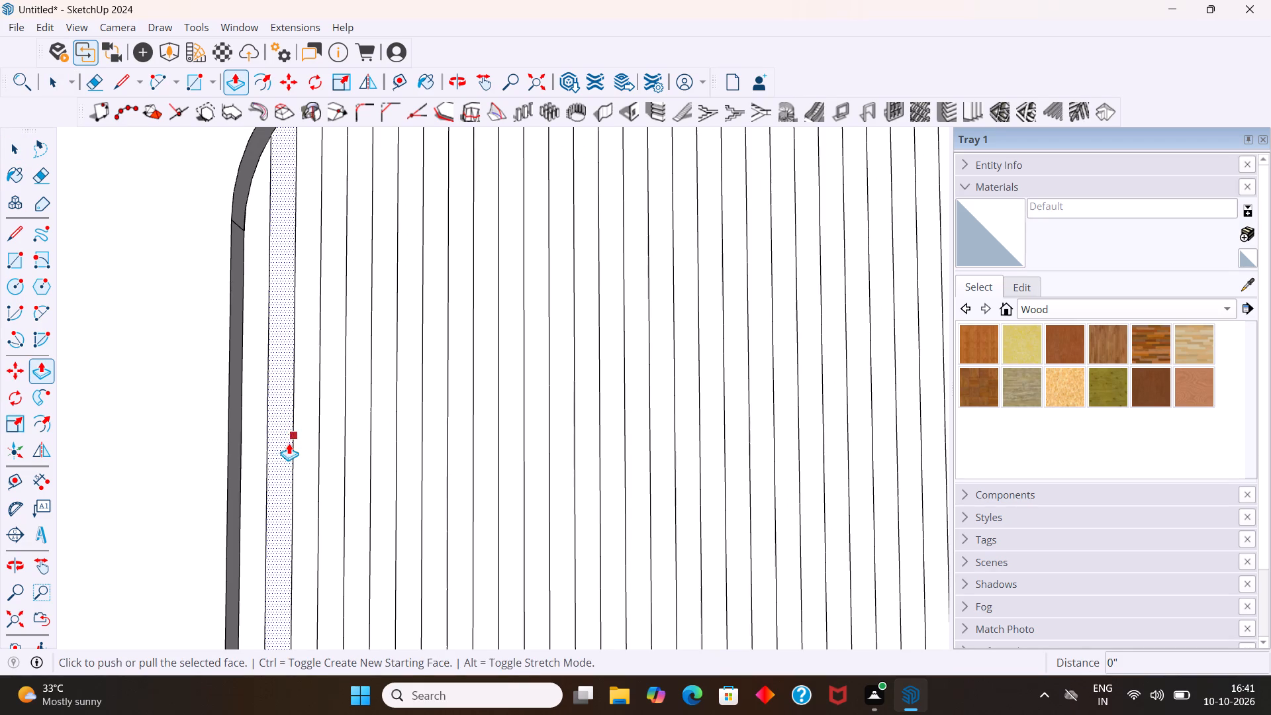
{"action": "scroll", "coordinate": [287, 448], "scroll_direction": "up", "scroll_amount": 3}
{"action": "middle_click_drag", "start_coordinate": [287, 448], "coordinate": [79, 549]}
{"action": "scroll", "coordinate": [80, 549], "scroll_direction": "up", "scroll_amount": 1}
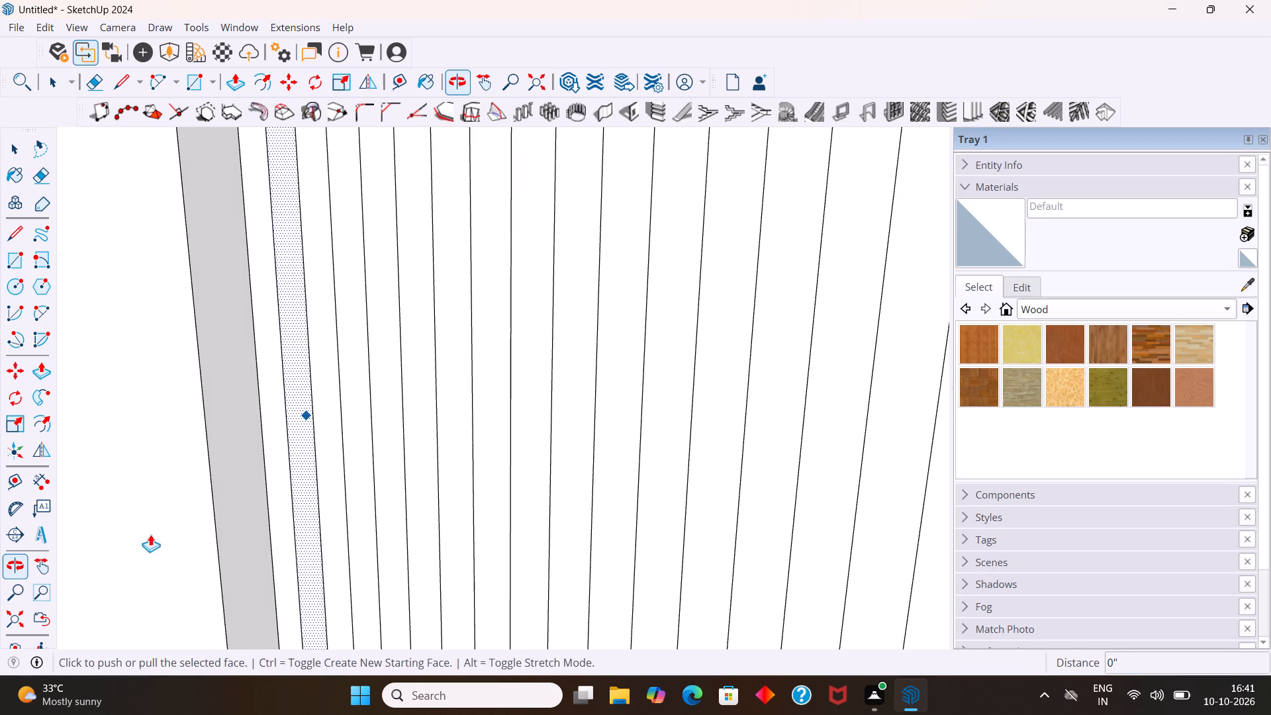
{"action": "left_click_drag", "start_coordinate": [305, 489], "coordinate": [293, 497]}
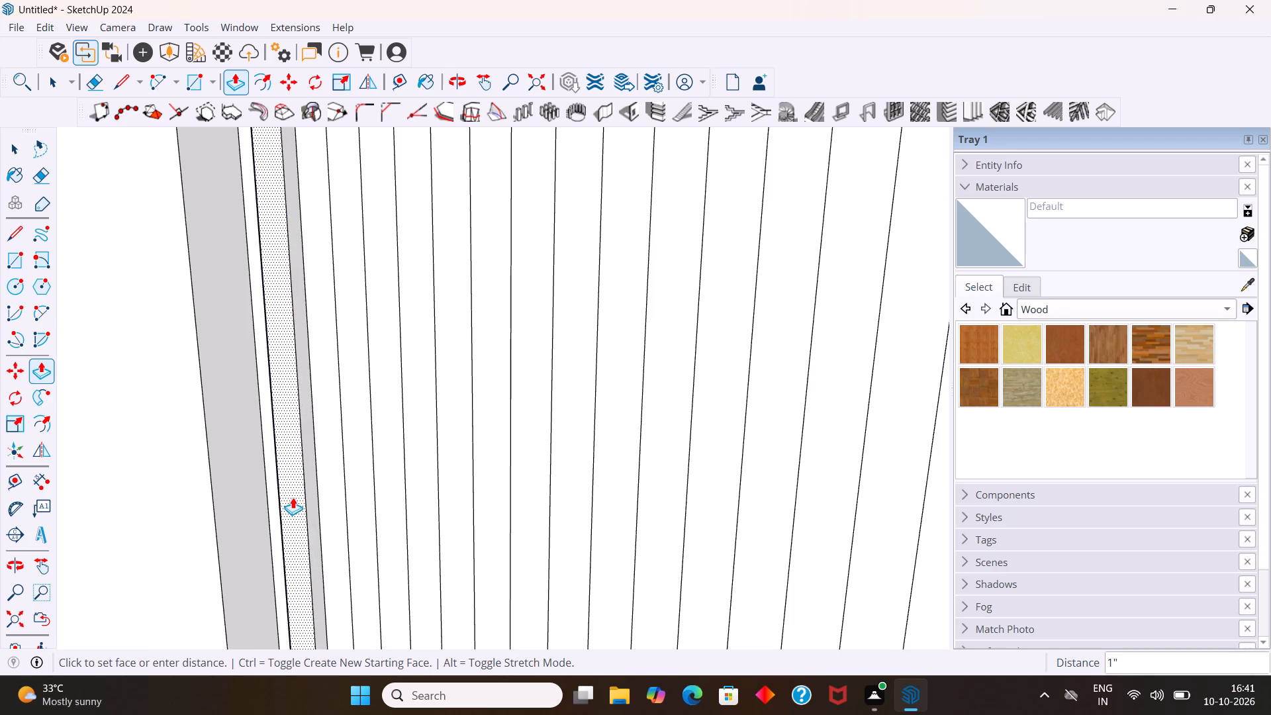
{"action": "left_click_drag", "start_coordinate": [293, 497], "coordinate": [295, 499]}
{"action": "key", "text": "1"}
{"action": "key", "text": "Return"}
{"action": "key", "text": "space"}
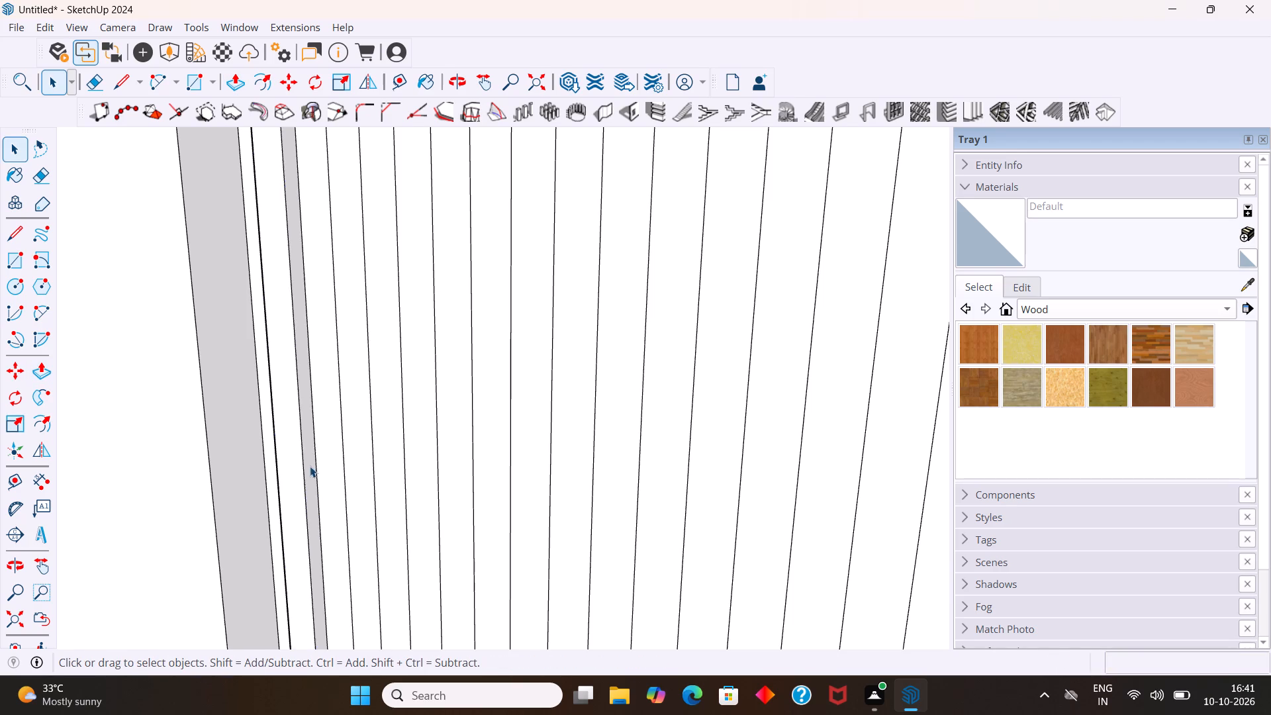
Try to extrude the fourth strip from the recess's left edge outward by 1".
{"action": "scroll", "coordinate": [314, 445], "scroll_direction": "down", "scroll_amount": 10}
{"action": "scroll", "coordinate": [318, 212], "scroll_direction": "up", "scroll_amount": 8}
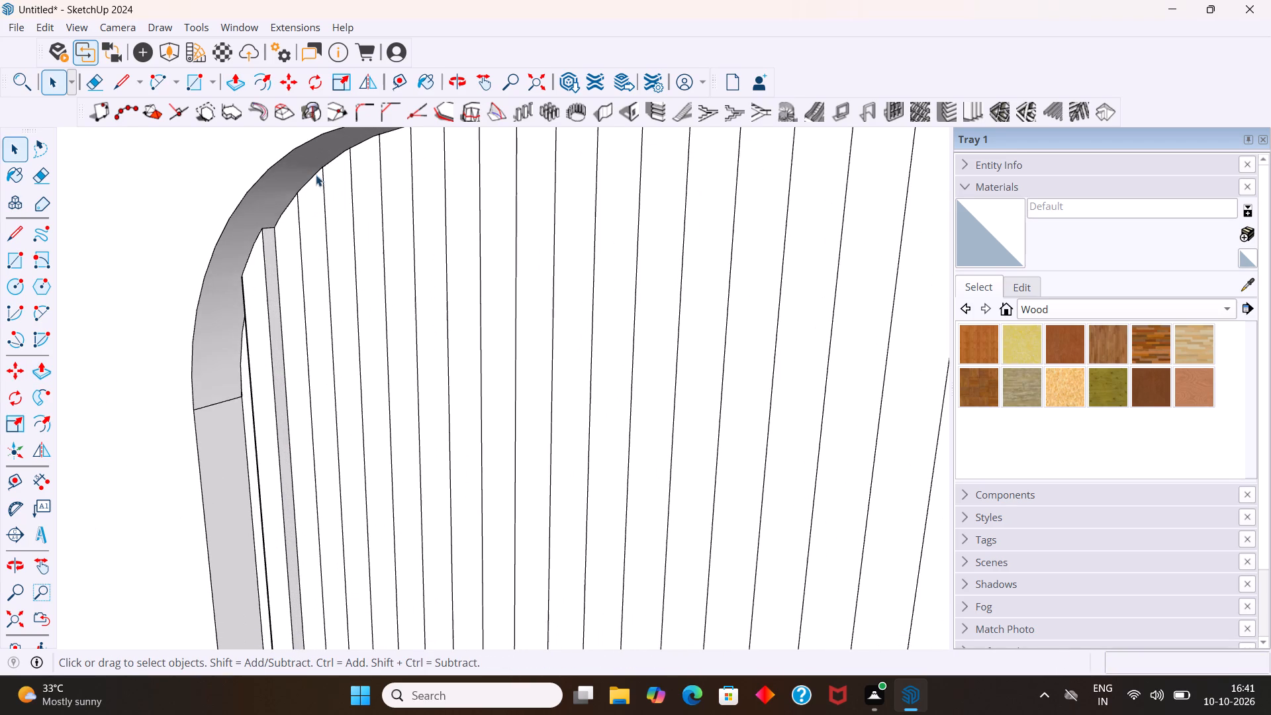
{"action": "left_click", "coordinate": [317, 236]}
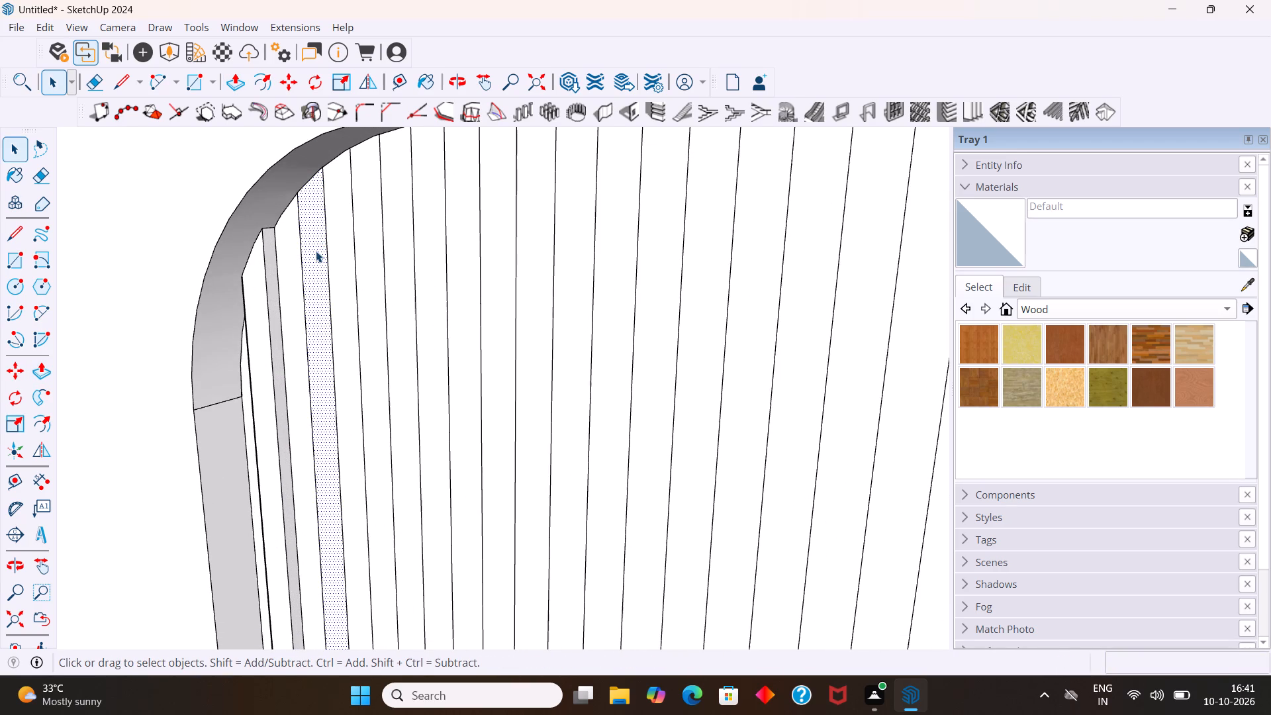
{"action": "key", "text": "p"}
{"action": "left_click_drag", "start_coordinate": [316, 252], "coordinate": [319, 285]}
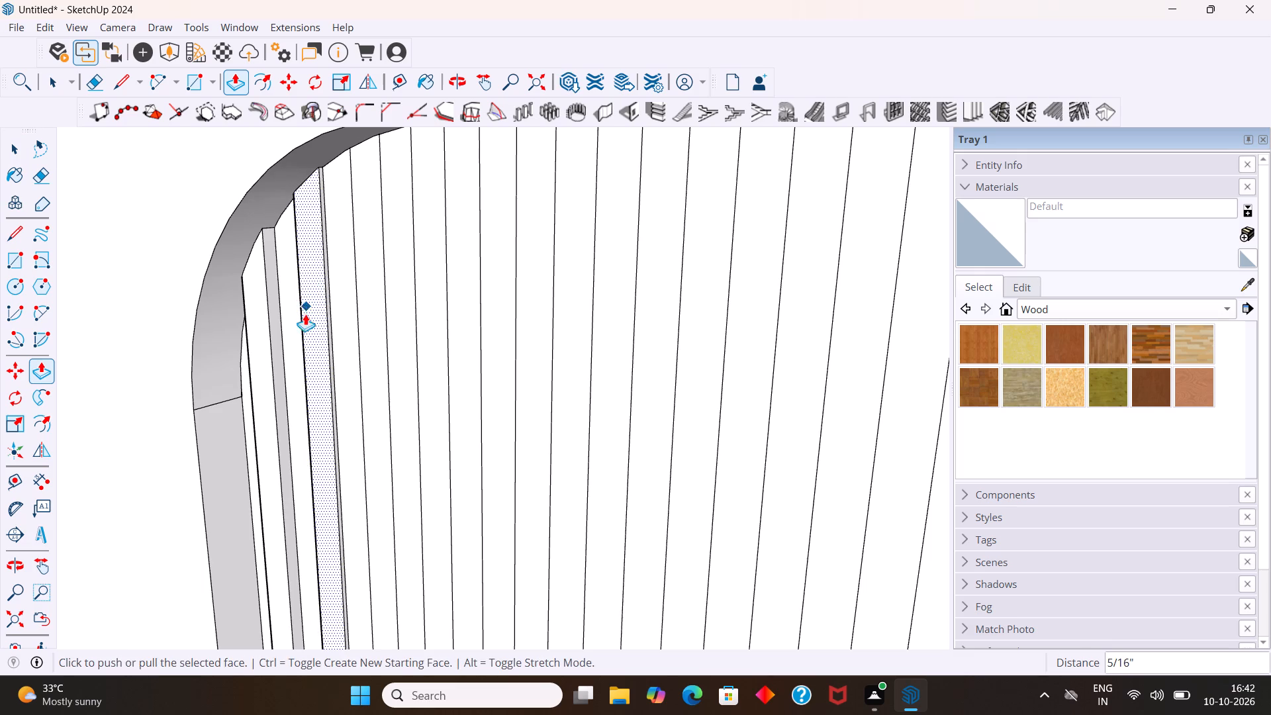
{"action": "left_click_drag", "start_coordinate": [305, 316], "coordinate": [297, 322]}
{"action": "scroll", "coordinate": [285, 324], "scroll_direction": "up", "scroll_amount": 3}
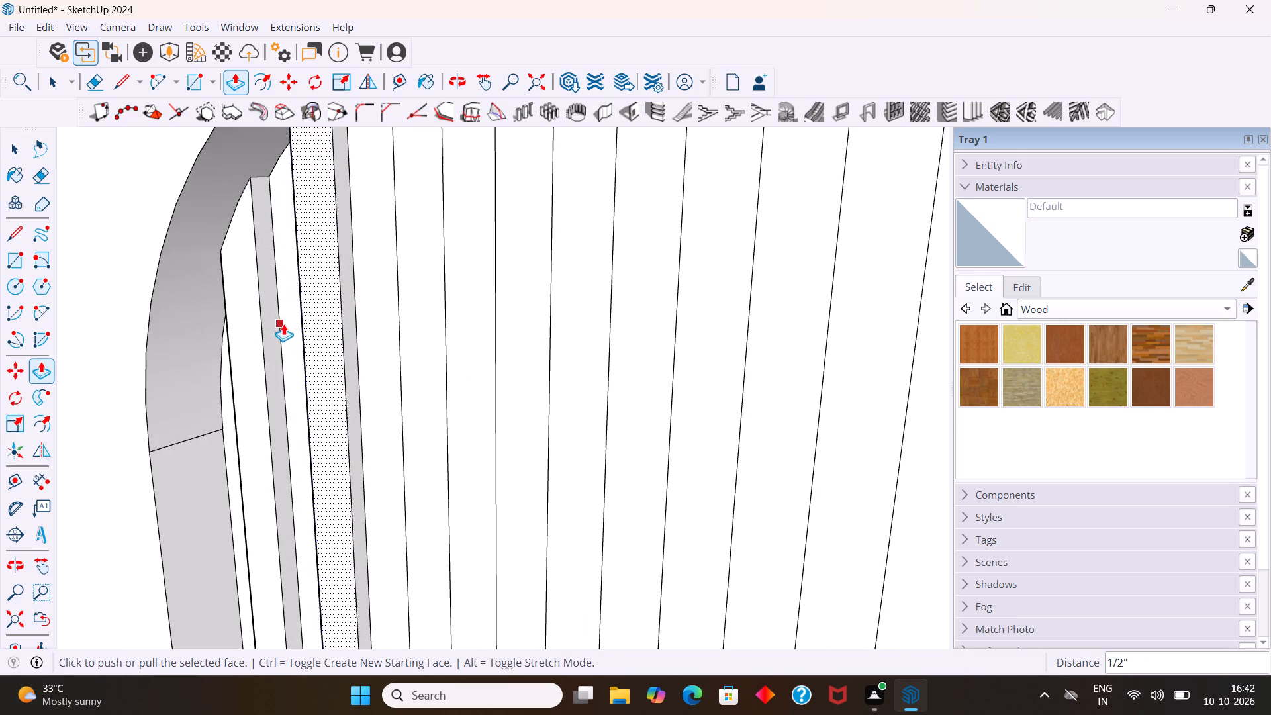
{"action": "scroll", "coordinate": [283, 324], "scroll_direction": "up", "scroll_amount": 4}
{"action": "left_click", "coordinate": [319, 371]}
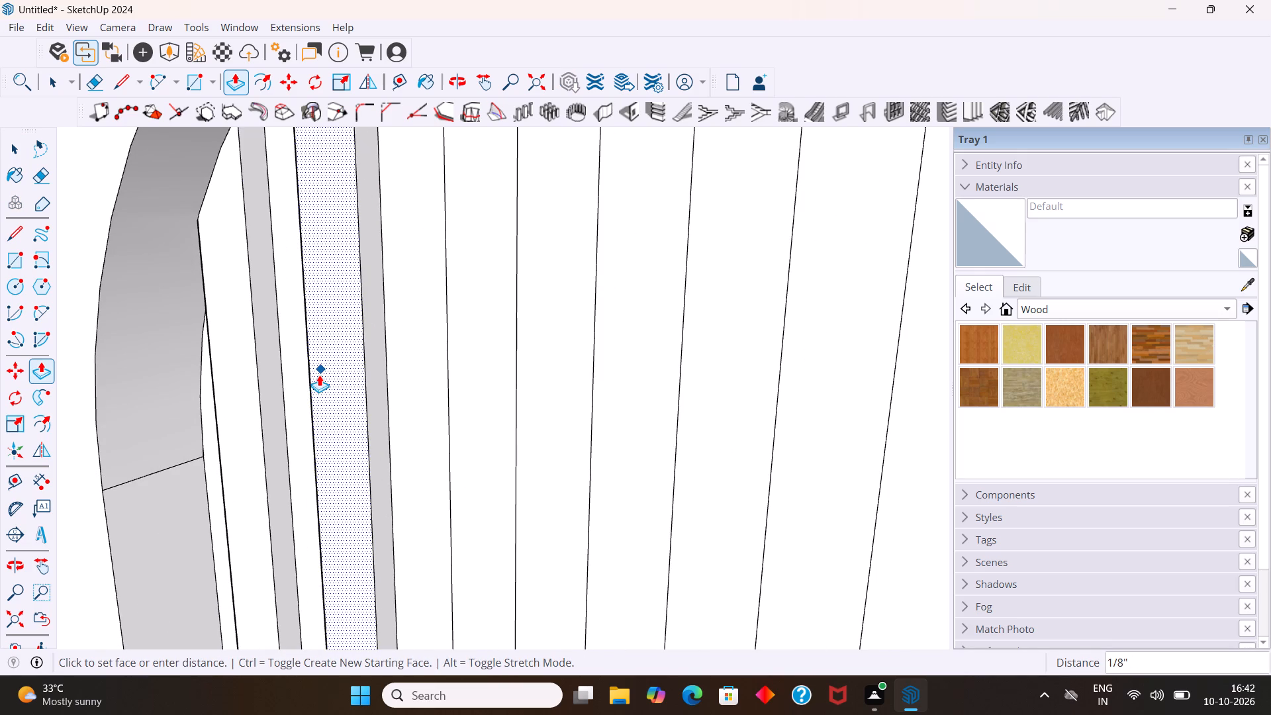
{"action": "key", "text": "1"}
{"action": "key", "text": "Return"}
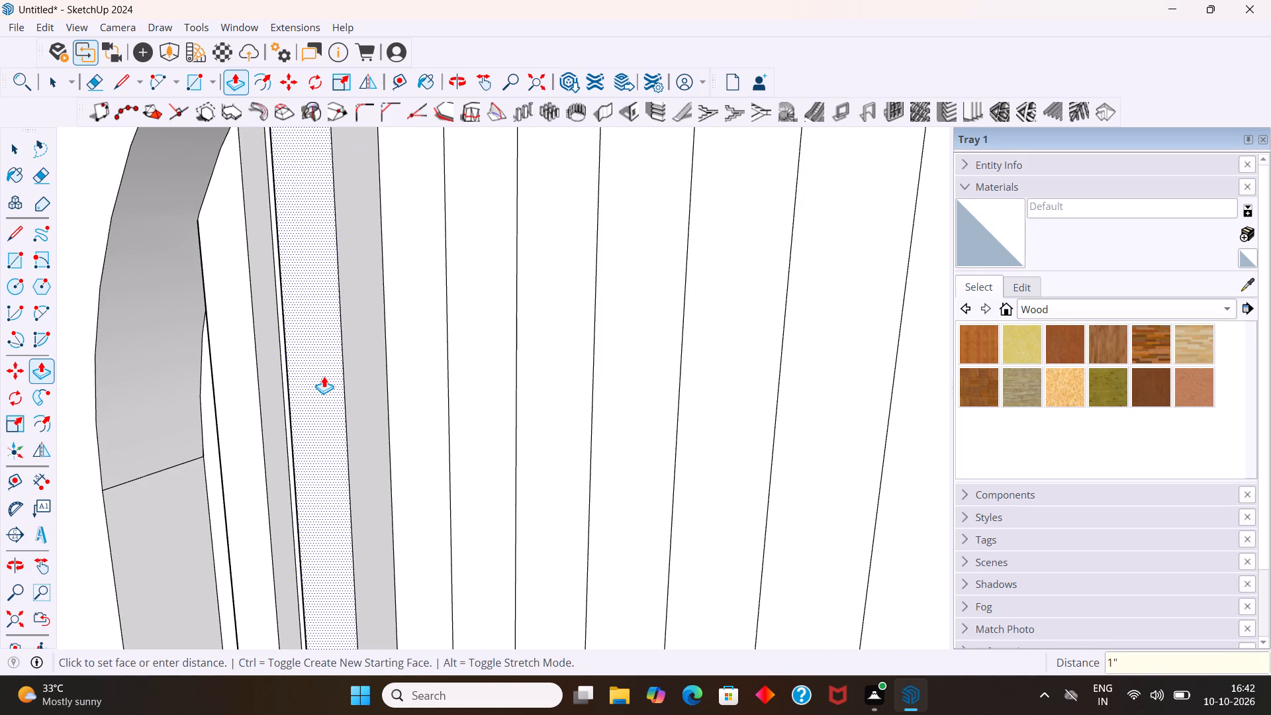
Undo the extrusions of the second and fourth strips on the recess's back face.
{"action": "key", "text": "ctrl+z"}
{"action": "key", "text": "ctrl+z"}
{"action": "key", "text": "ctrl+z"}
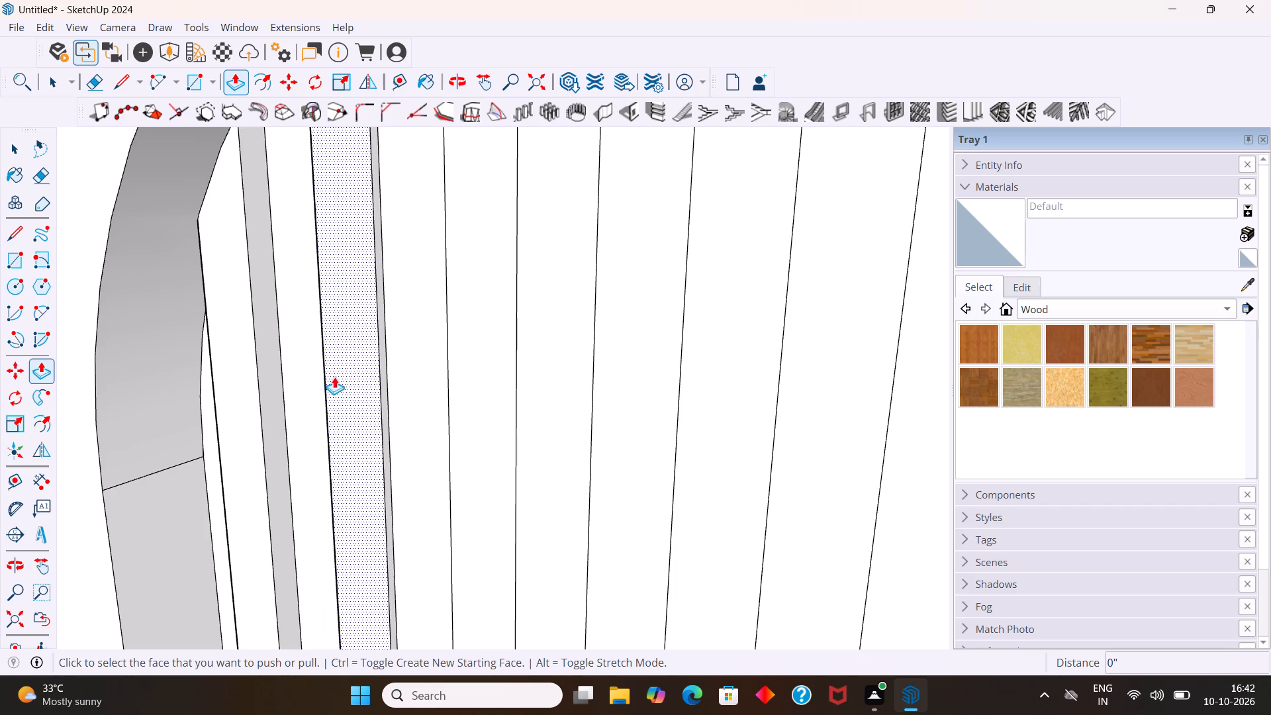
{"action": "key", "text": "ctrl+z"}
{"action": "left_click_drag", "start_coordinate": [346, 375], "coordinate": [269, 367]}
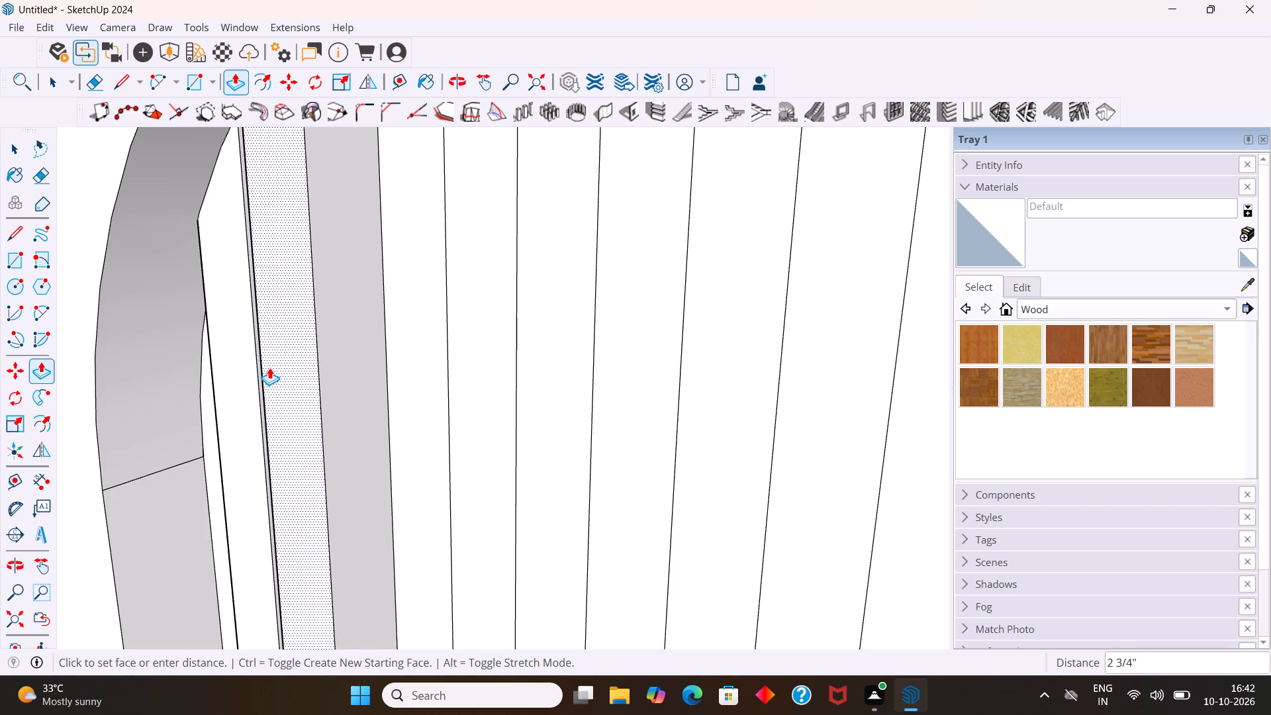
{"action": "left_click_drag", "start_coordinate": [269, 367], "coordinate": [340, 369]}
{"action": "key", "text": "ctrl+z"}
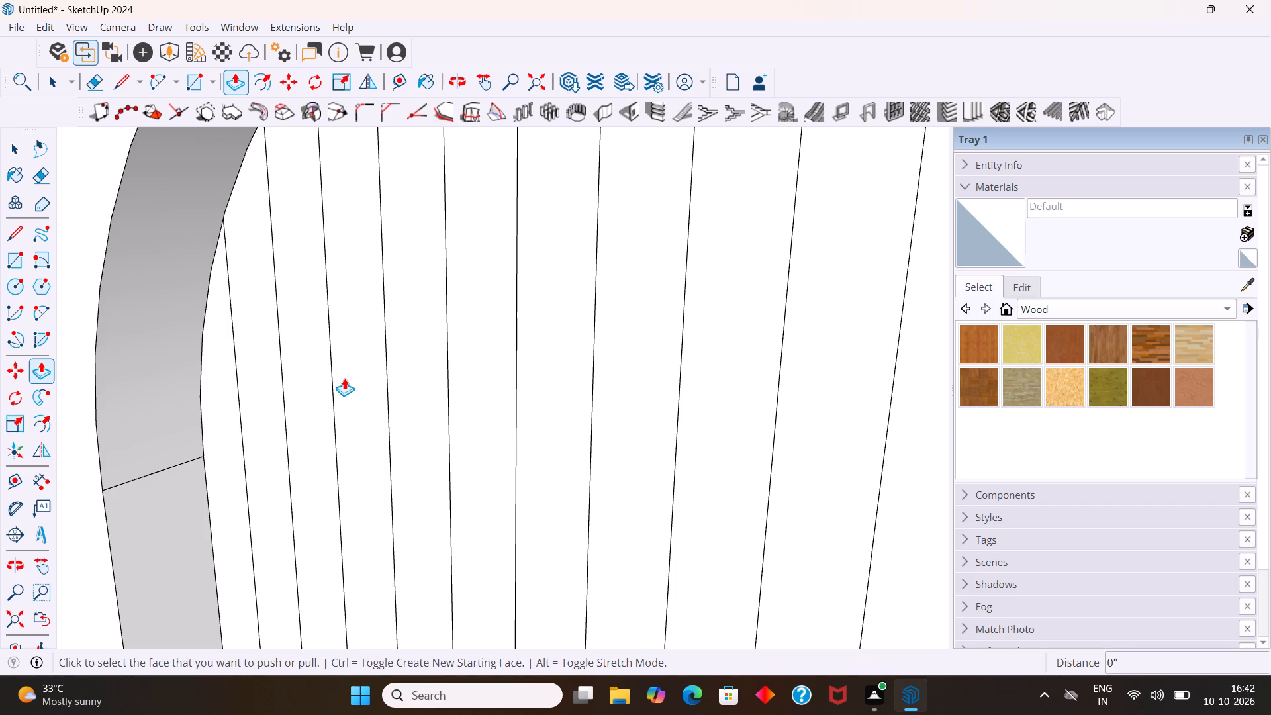
Extrude the second, fourth and sixth strips from the recess's left edge outward by 1" each.
{"action": "scroll", "coordinate": [344, 378], "scroll_direction": "up", "scroll_amount": 4}
{"action": "left_click_drag", "start_coordinate": [228, 410], "coordinate": [219, 412]}
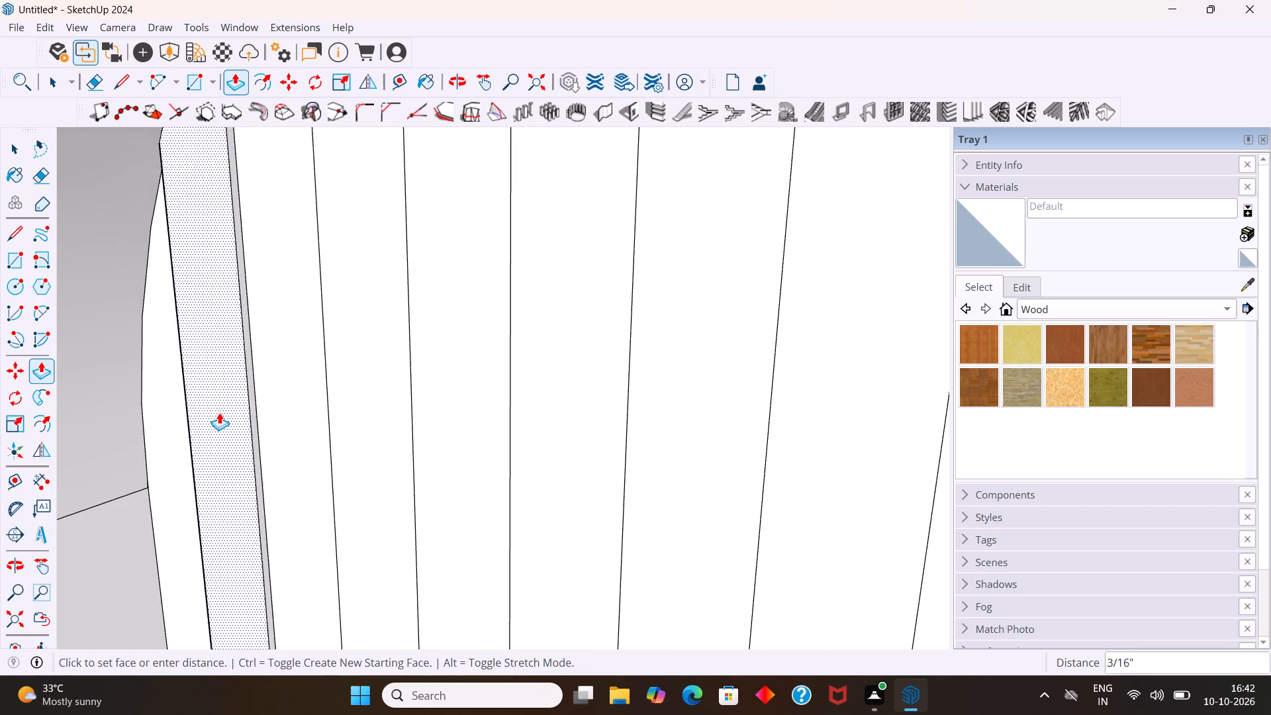
{"action": "left_click_drag", "start_coordinate": [219, 412], "coordinate": [217, 413]}
{"action": "key", "text": "1"}
{"action": "key", "text": "Return"}
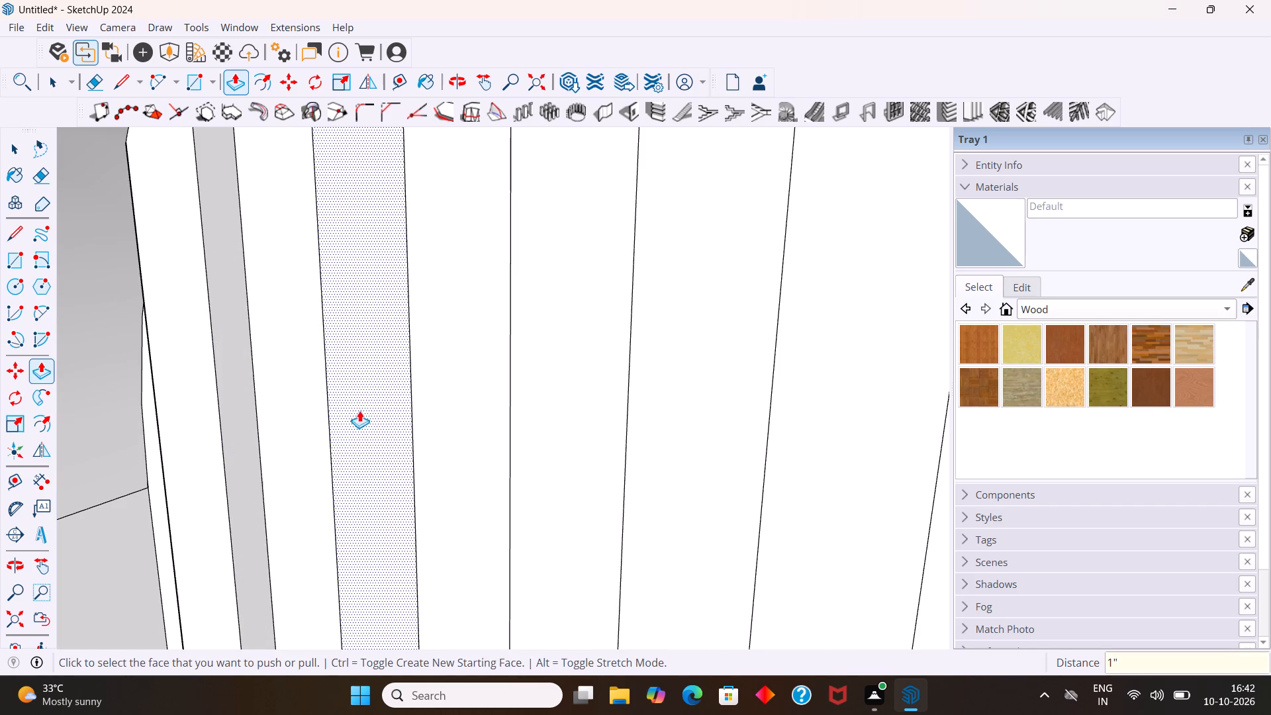
{"action": "double_click", "coordinate": [358, 410]}
{"action": "double_click", "coordinate": [549, 422]}
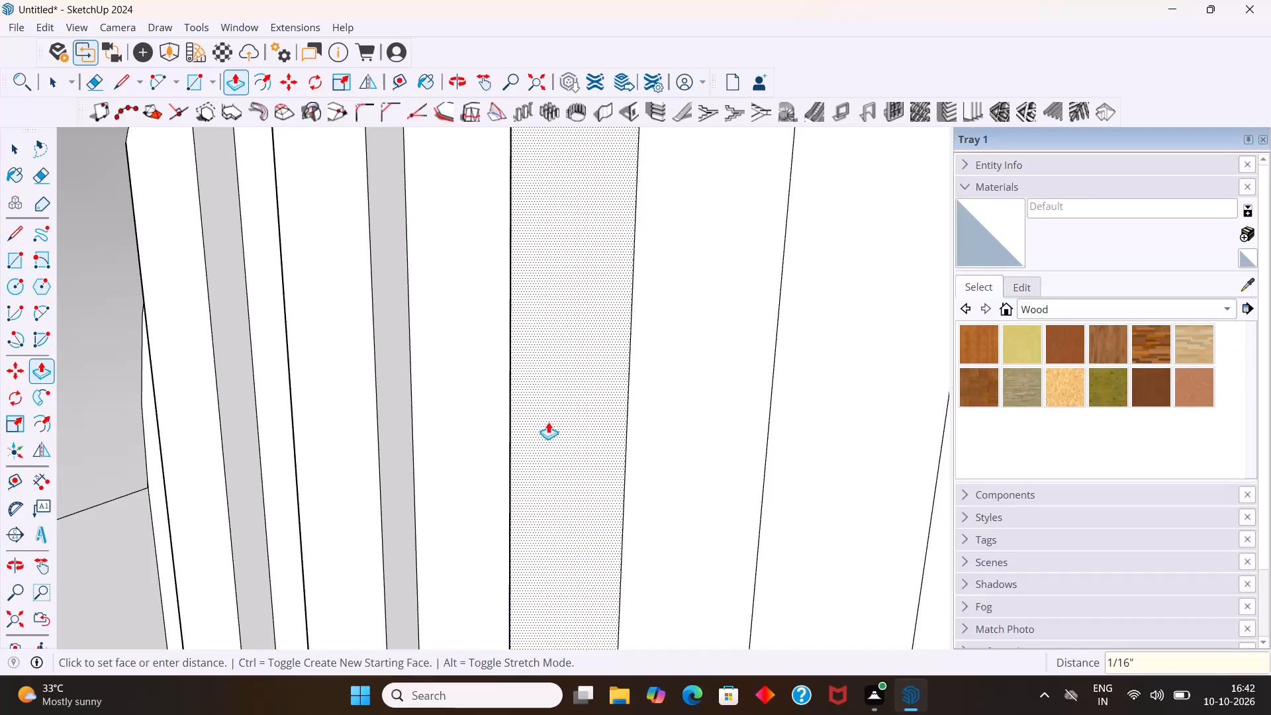
{"action": "key", "text": "ctrl+z"}
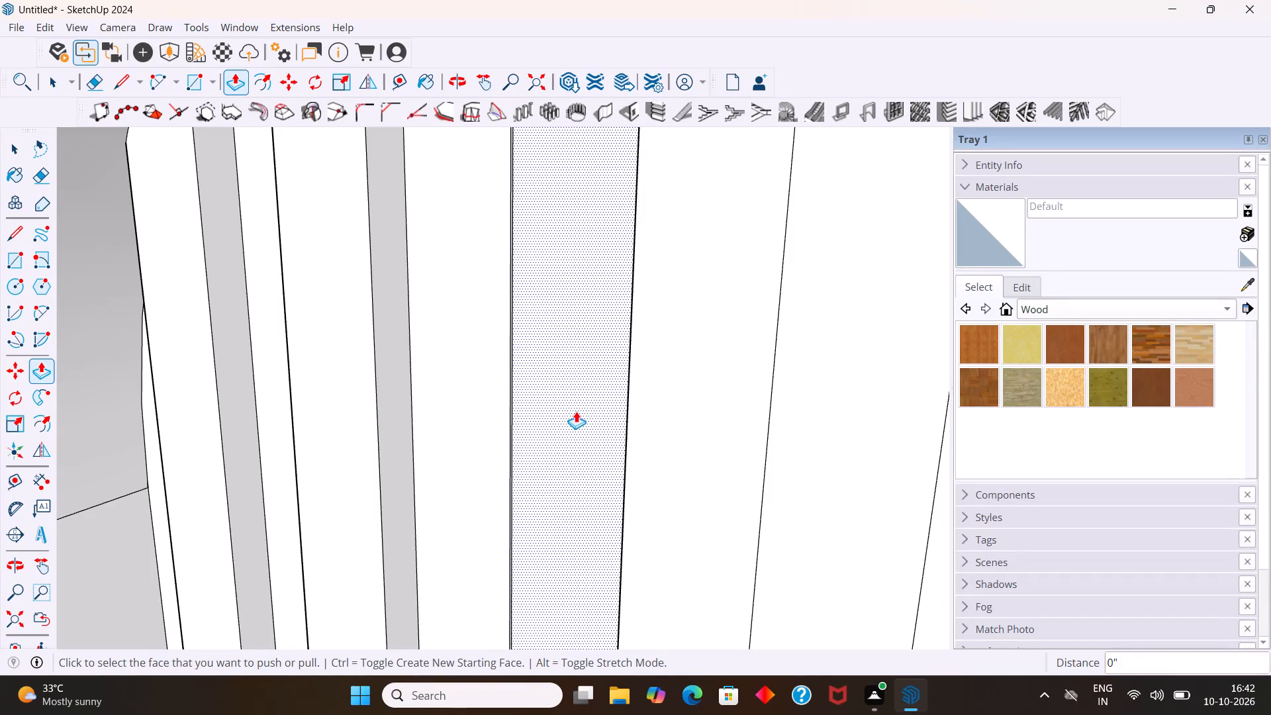
{"action": "key", "text": "ctrl+z"}
{"action": "left_click_drag", "start_coordinate": [576, 411], "coordinate": [549, 428]}
{"action": "key", "text": "1"}
{"action": "key", "text": "Return"}
Extrude the next six alternate strips outward by the same 1", working from the left arch towards the recess's right side.
{"action": "scroll", "coordinate": [444, 385], "scroll_direction": "down", "scroll_amount": 16}
{"action": "middle_click_drag", "start_coordinate": [467, 434], "coordinate": [473, 434]}
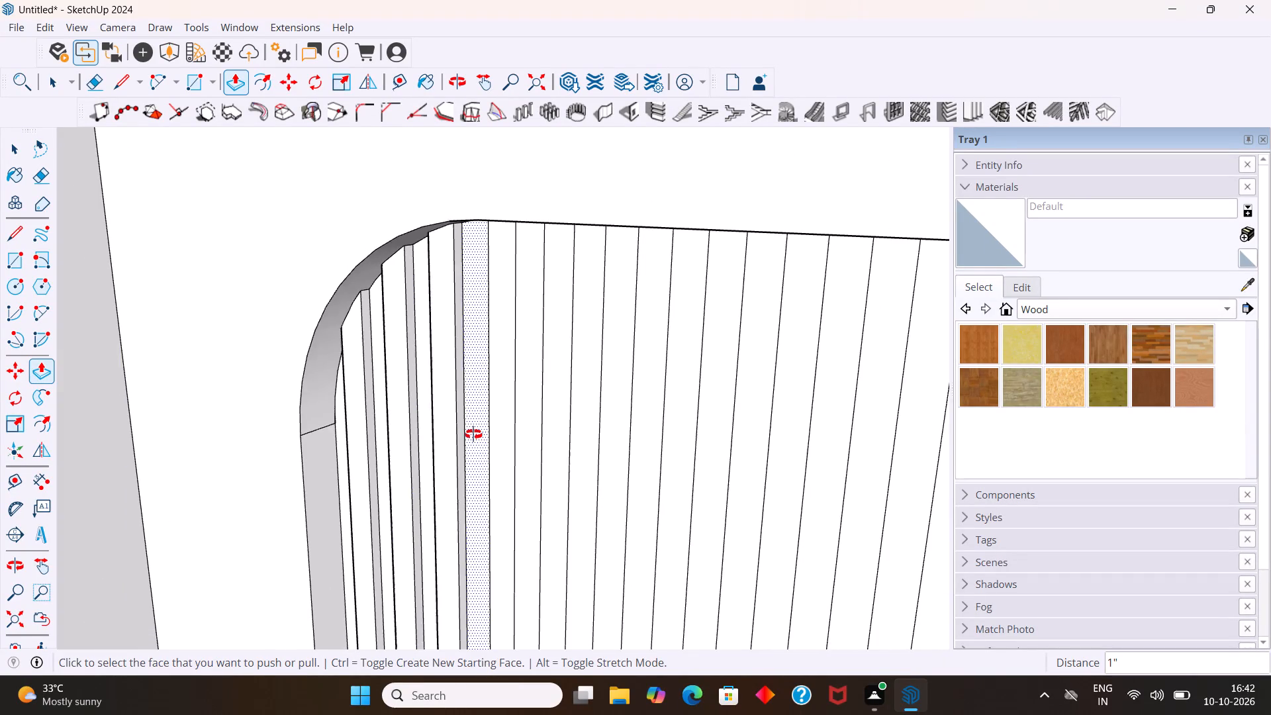
{"action": "middle_click_drag", "start_coordinate": [473, 434], "coordinate": [561, 413]}
{"action": "double_click", "coordinate": [513, 381]}
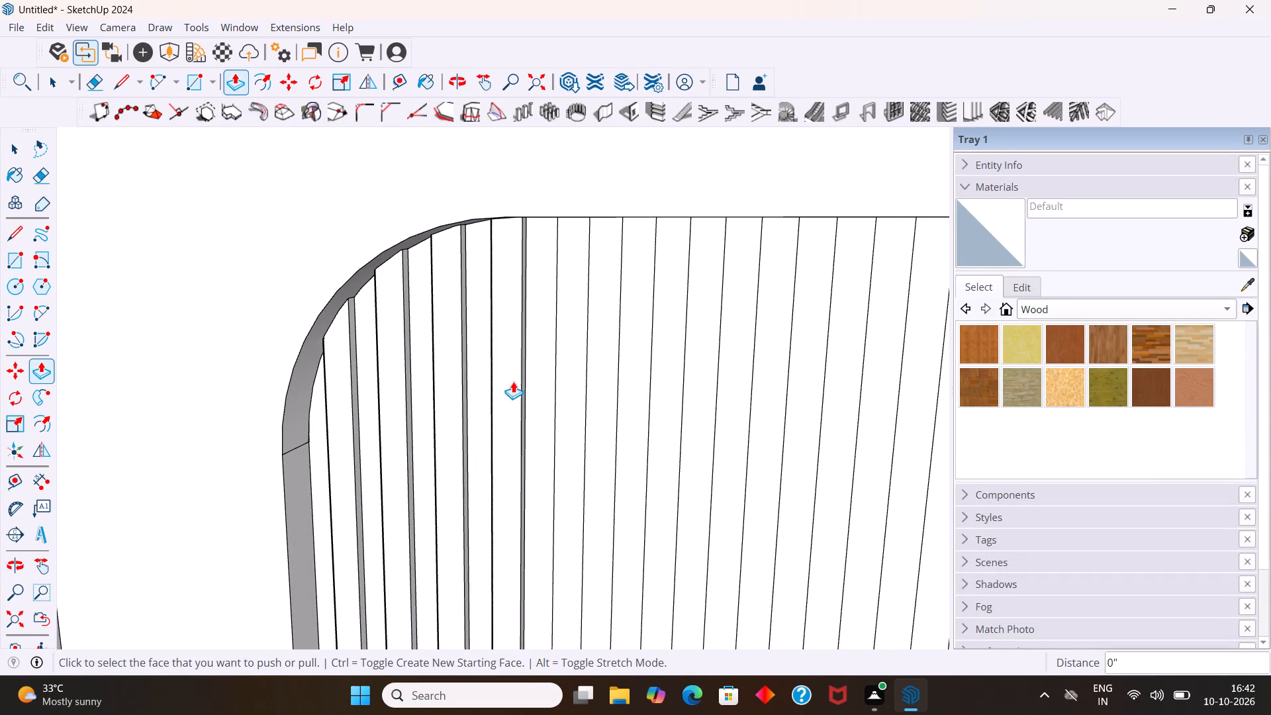
{"action": "double_click", "coordinate": [575, 401]}
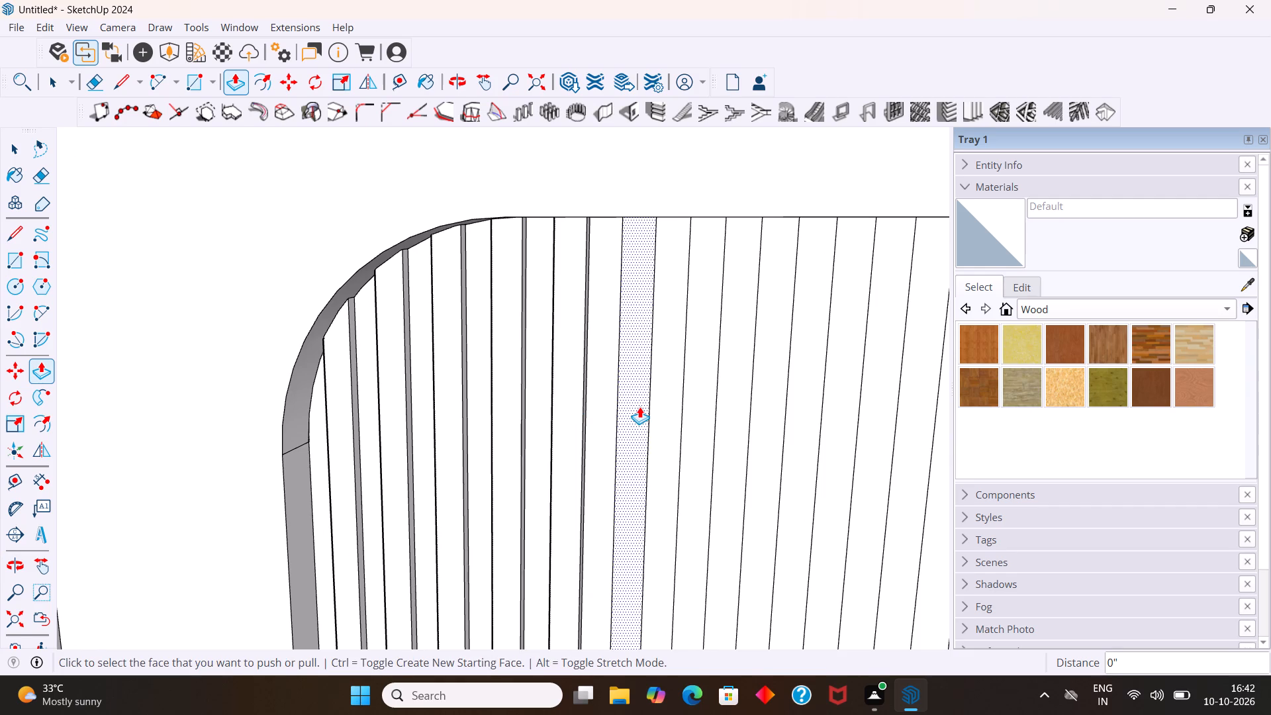
{"action": "left_click", "coordinate": [639, 406]}
{"action": "double_click", "coordinate": [639, 406]}
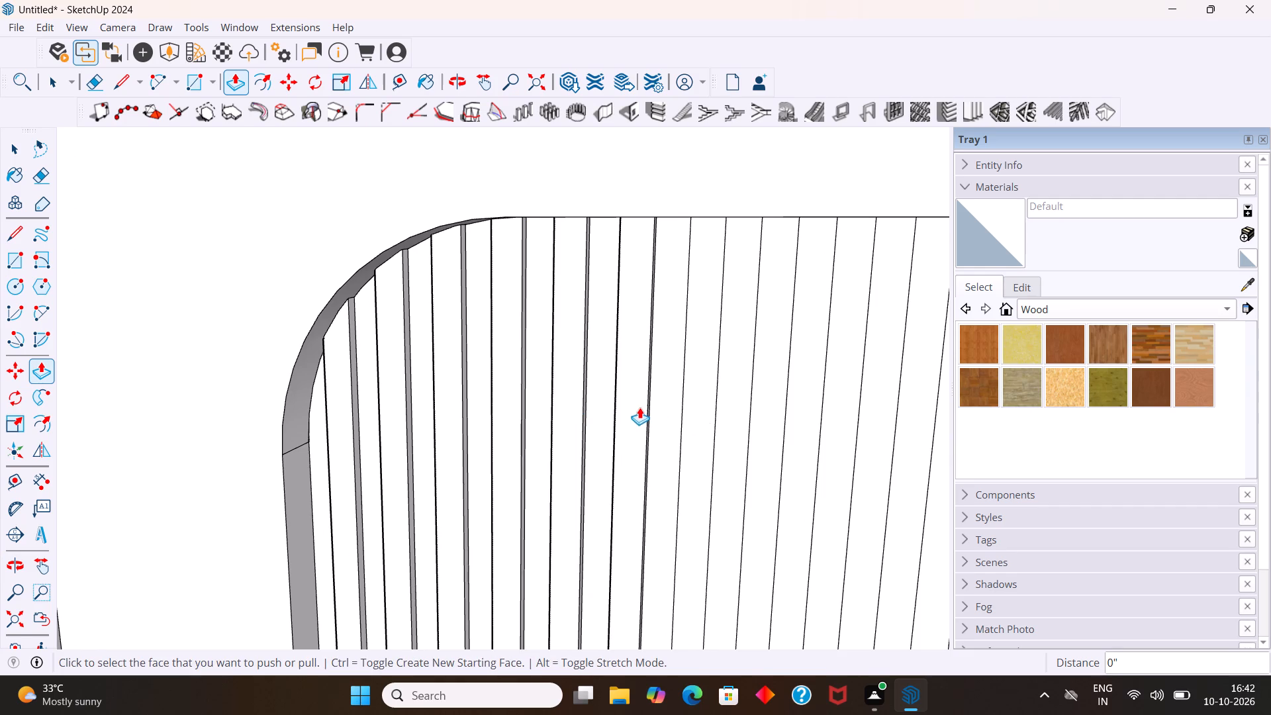
{"action": "middle_click_drag", "start_coordinate": [719, 414], "coordinate": [679, 358]}
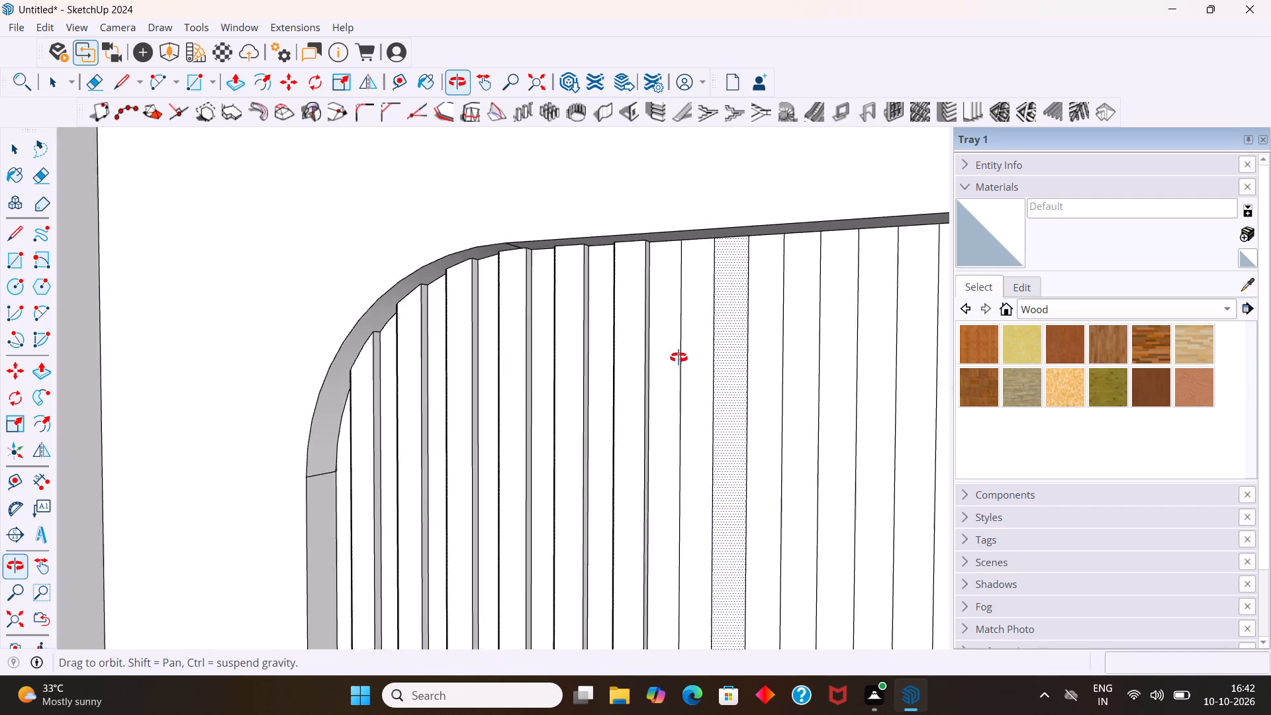
{"action": "middle_click_drag", "start_coordinate": [679, 358], "coordinate": [717, 369]}
{"action": "scroll", "coordinate": [709, 369], "scroll_direction": "down", "scroll_amount": 3}
{"action": "double_click", "coordinate": [702, 385]}
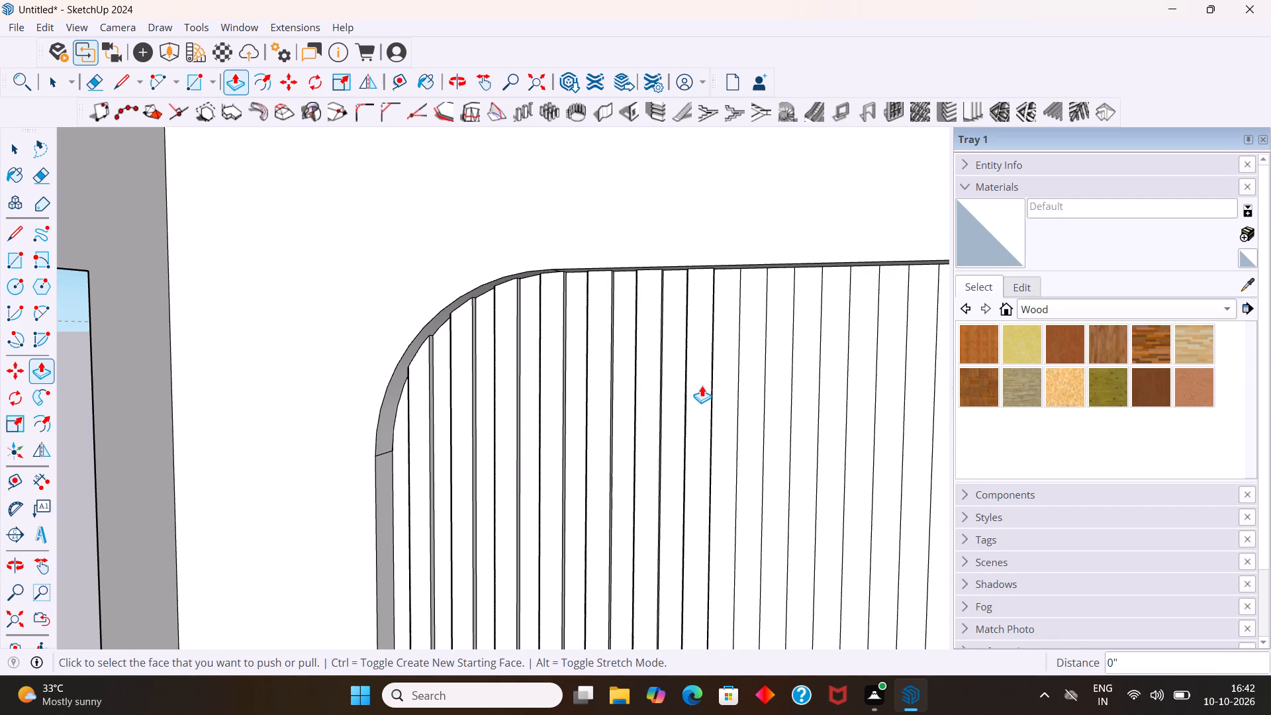
{"action": "double_click", "coordinate": [747, 391]}
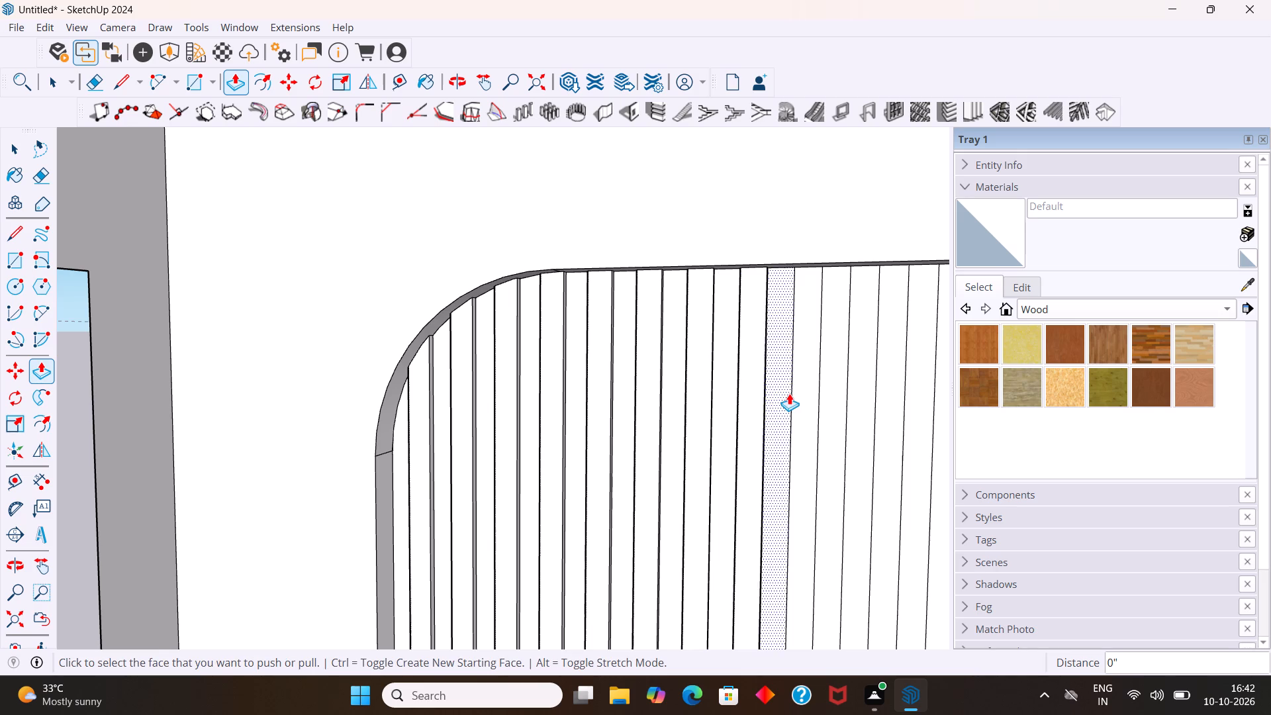
{"action": "double_click", "coordinate": [799, 395]}
Extrude the next four alternate strips outward by the same 1", continuing toward the recess's right arch.
{"action": "middle_click_drag", "start_coordinate": [878, 395], "coordinate": [781, 401]}
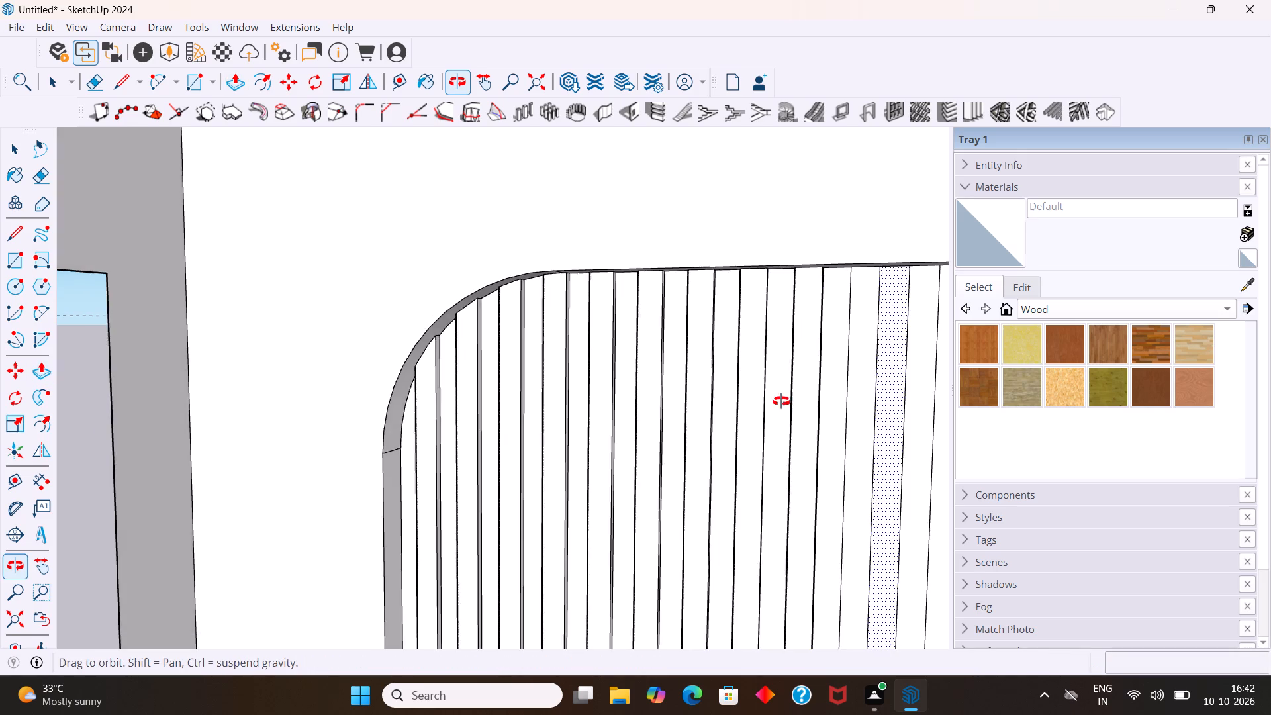
{"action": "middle_click_drag", "start_coordinate": [781, 401], "coordinate": [558, 383]}
{"action": "scroll", "coordinate": [560, 379], "scroll_direction": "down", "scroll_amount": 13}
{"action": "scroll", "coordinate": [517, 304], "scroll_direction": "down", "scroll_amount": 2}
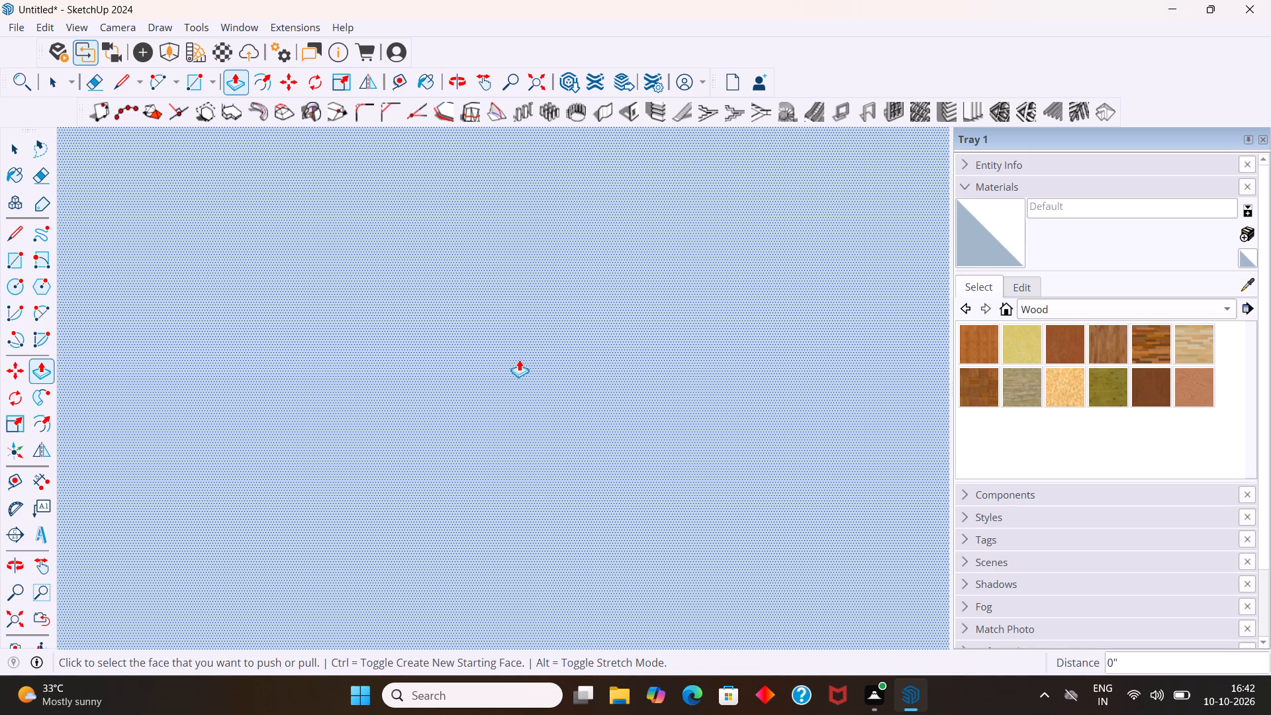
{"action": "scroll", "coordinate": [519, 359], "scroll_direction": "down", "scroll_amount": 11}
{"action": "middle_click_drag", "start_coordinate": [447, 338], "coordinate": [649, 299]}
{"action": "scroll", "coordinate": [638, 294], "scroll_direction": "down", "scroll_amount": 8}
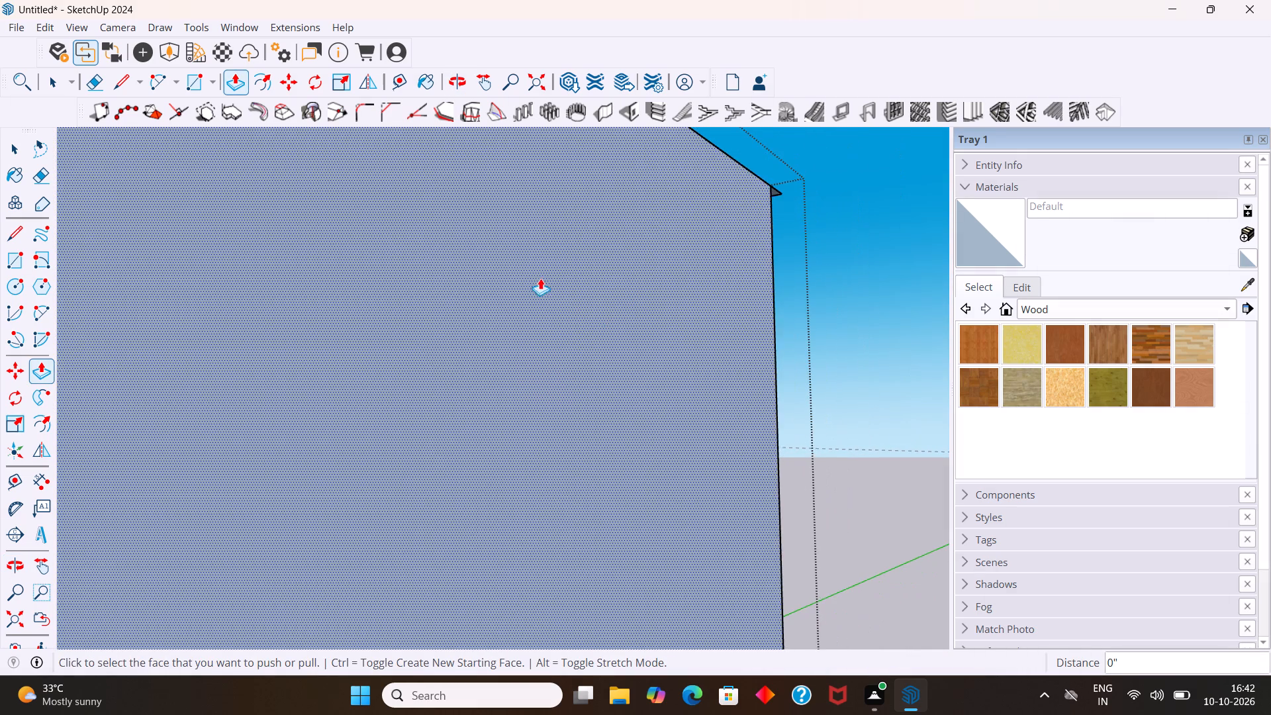
{"action": "scroll", "coordinate": [540, 278], "scroll_direction": "down", "scroll_amount": 2}
{"action": "scroll", "coordinate": [533, 298], "scroll_direction": "up", "scroll_amount": 2}
{"action": "scroll", "coordinate": [533, 299], "scroll_direction": "down", "scroll_amount": 13}
{"action": "middle_click_drag", "start_coordinate": [250, 408], "coordinate": [461, 406]}
{"action": "scroll", "coordinate": [453, 396], "scroll_direction": "up", "scroll_amount": 6}
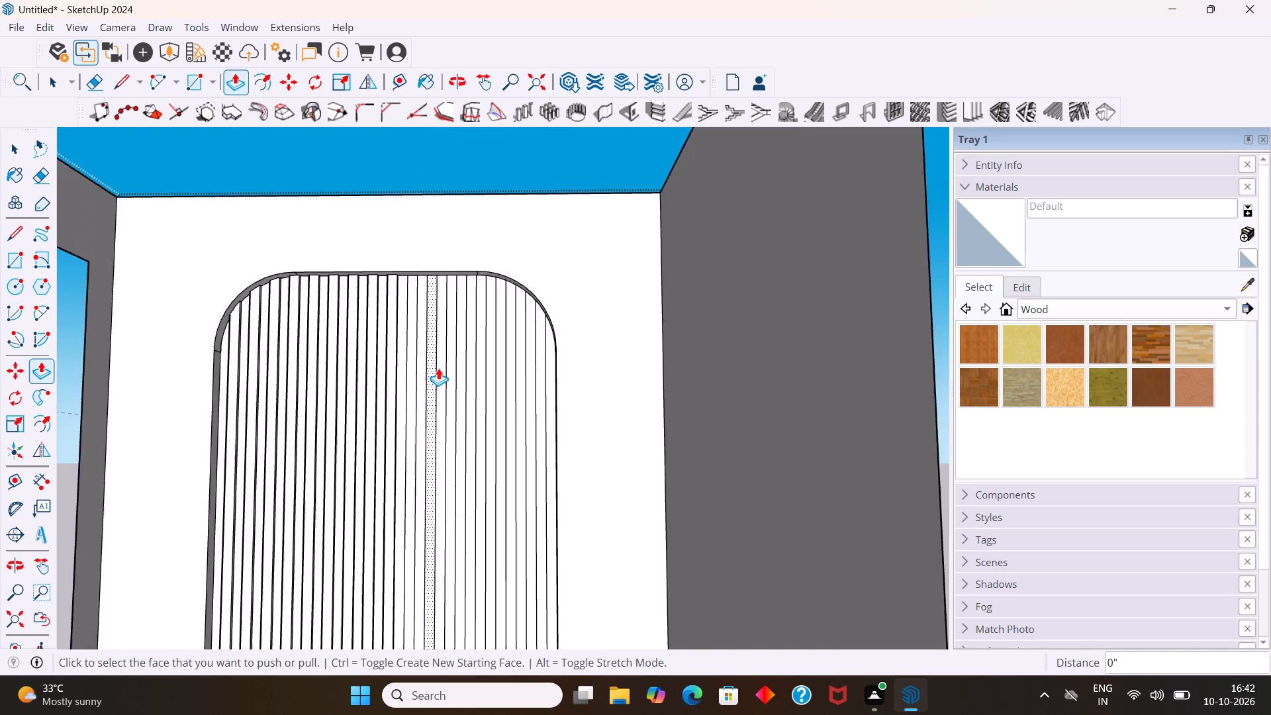
{"action": "scroll", "coordinate": [438, 368], "scroll_direction": "up", "scroll_amount": 4}
{"action": "middle_click_drag", "start_coordinate": [446, 347], "coordinate": [406, 166]}
{"action": "scroll", "coordinate": [406, 166], "scroll_direction": "up", "scroll_amount": 1}
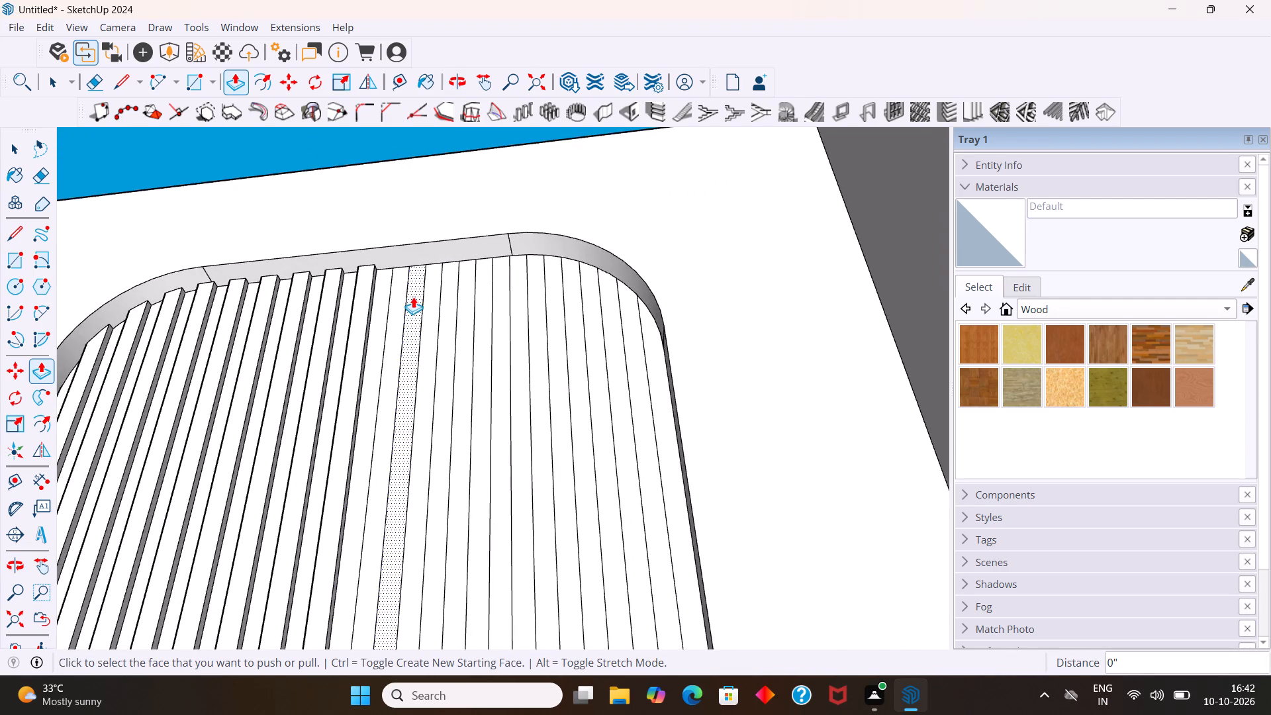
{"action": "scroll", "coordinate": [412, 295], "scroll_direction": "up", "scroll_amount": 4}
{"action": "double_click", "coordinate": [391, 314]}
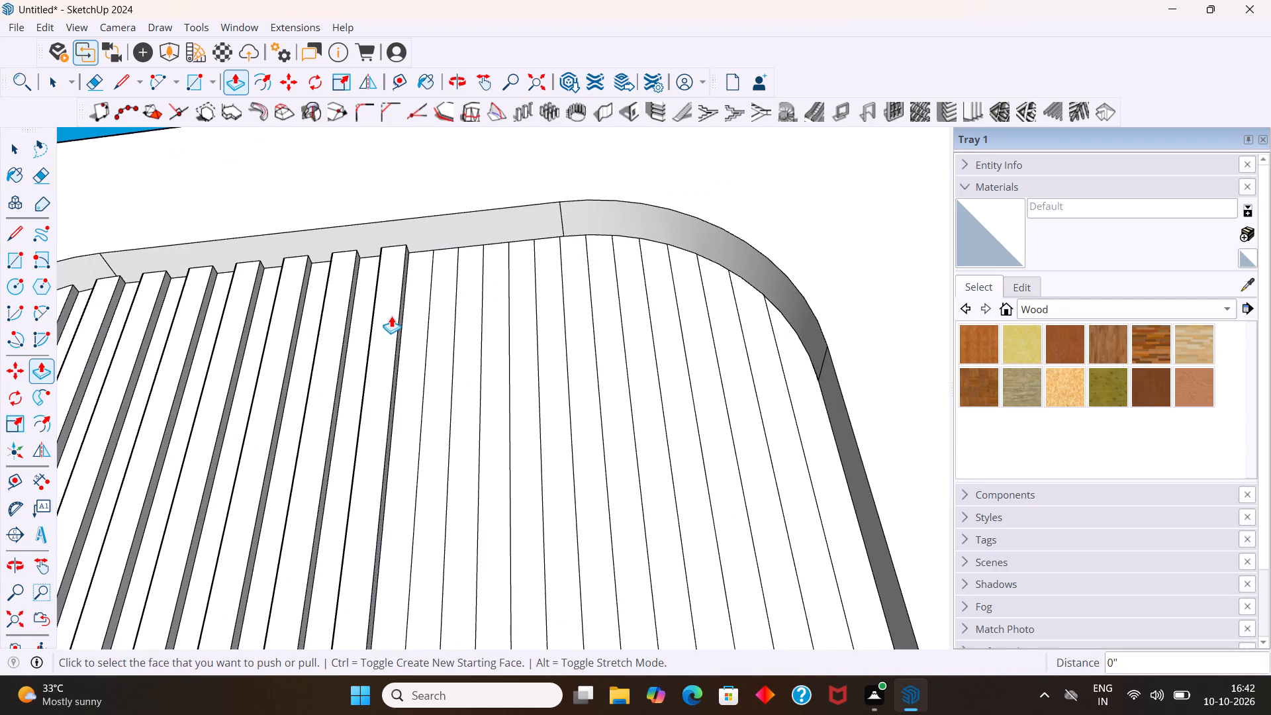
{"action": "double_click", "coordinate": [448, 340]}
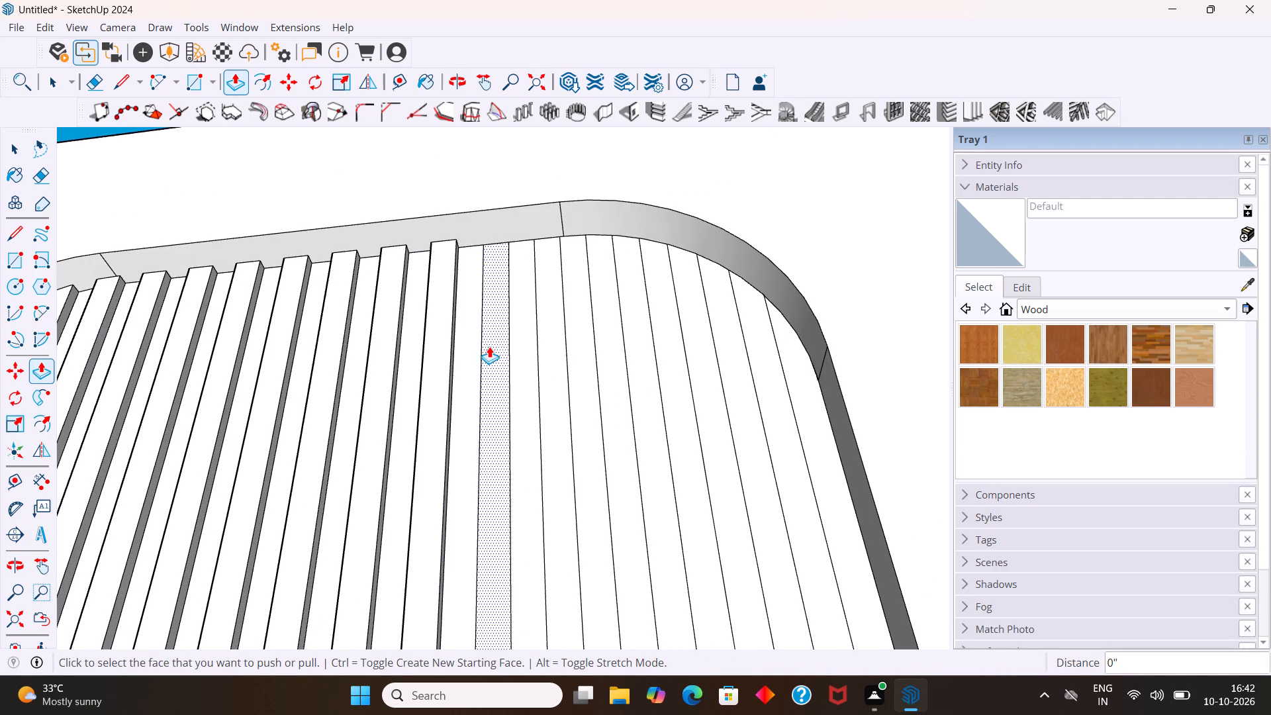
{"action": "double_click", "coordinate": [492, 346]}
{"action": "double_click", "coordinate": [549, 345]}
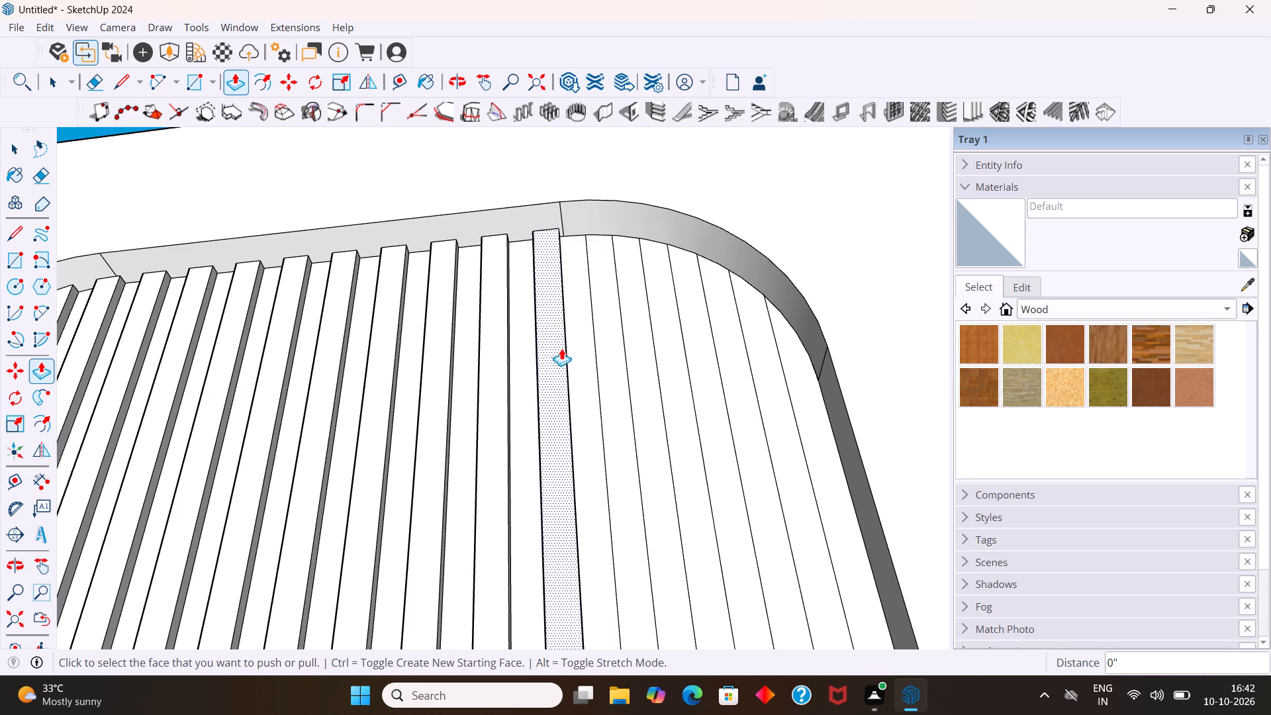
Extrude the last four alternate strips under the right arch outward by the same 1", up to the recess's right edge.
{"action": "double_click", "coordinate": [608, 352]}
{"action": "double_click", "coordinate": [667, 356]}
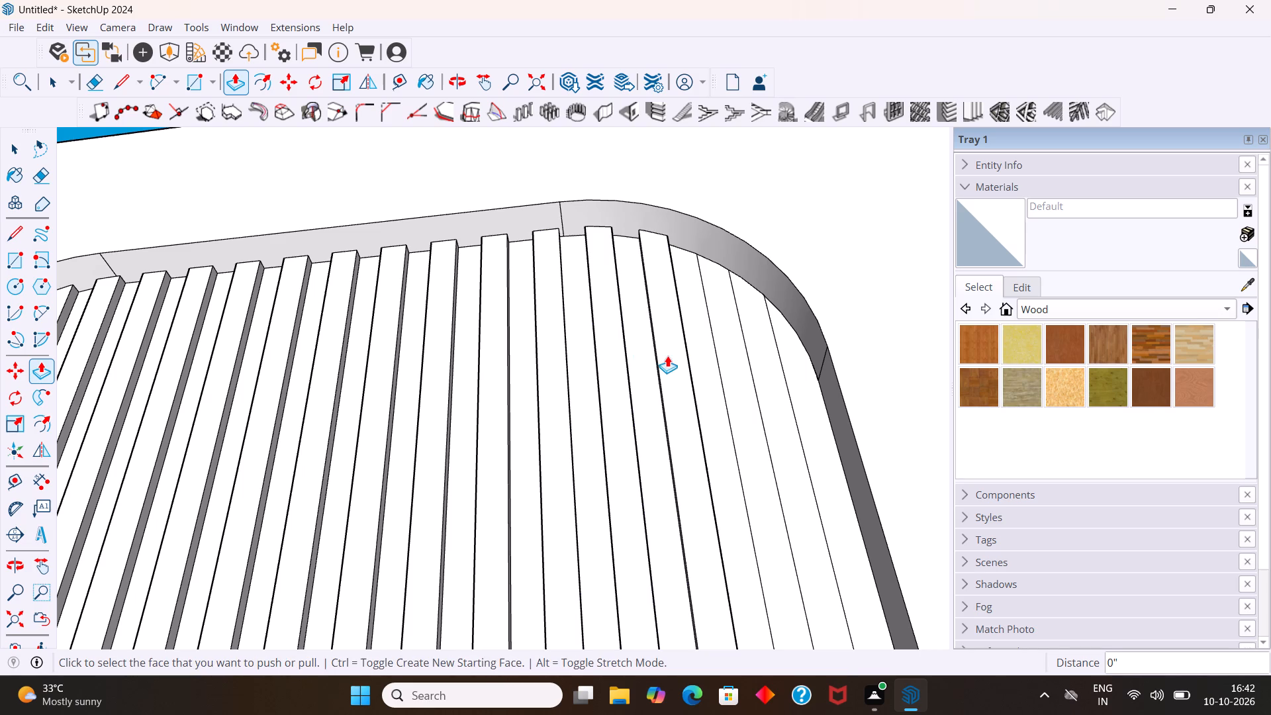
{"action": "double_click", "coordinate": [748, 370]}
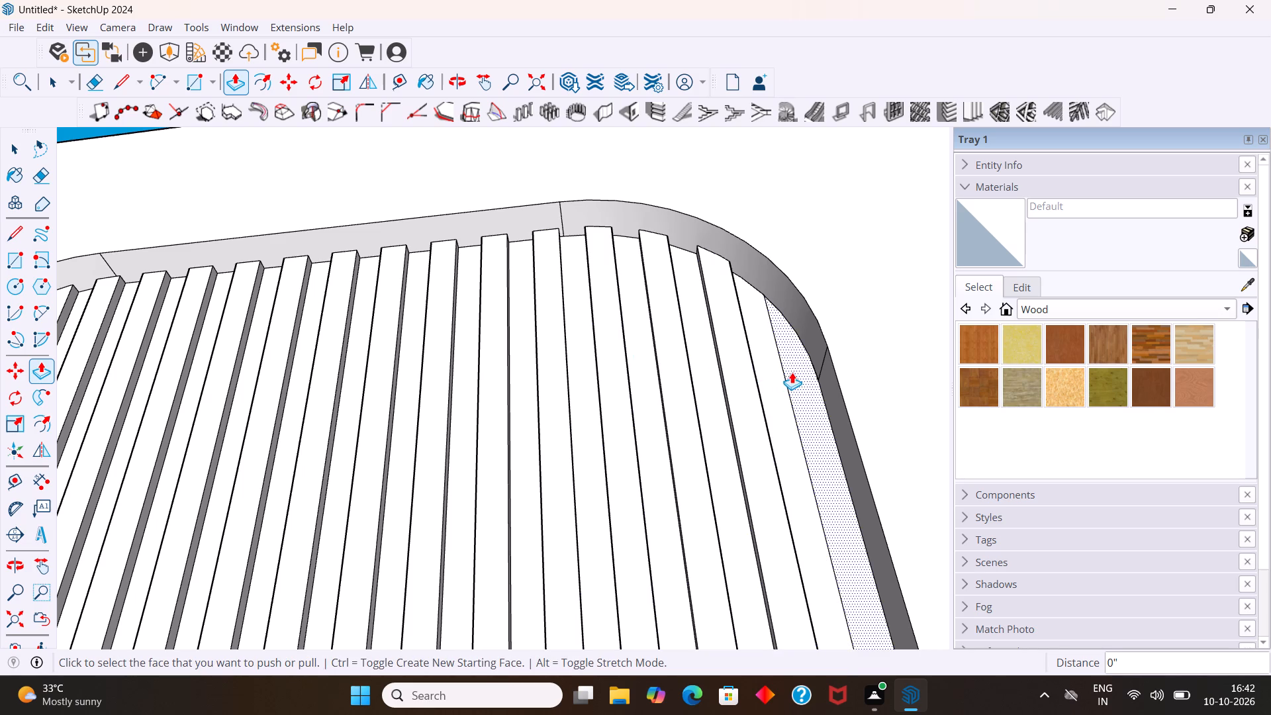
{"action": "double_click", "coordinate": [797, 373]}
{"action": "key", "text": "space"}
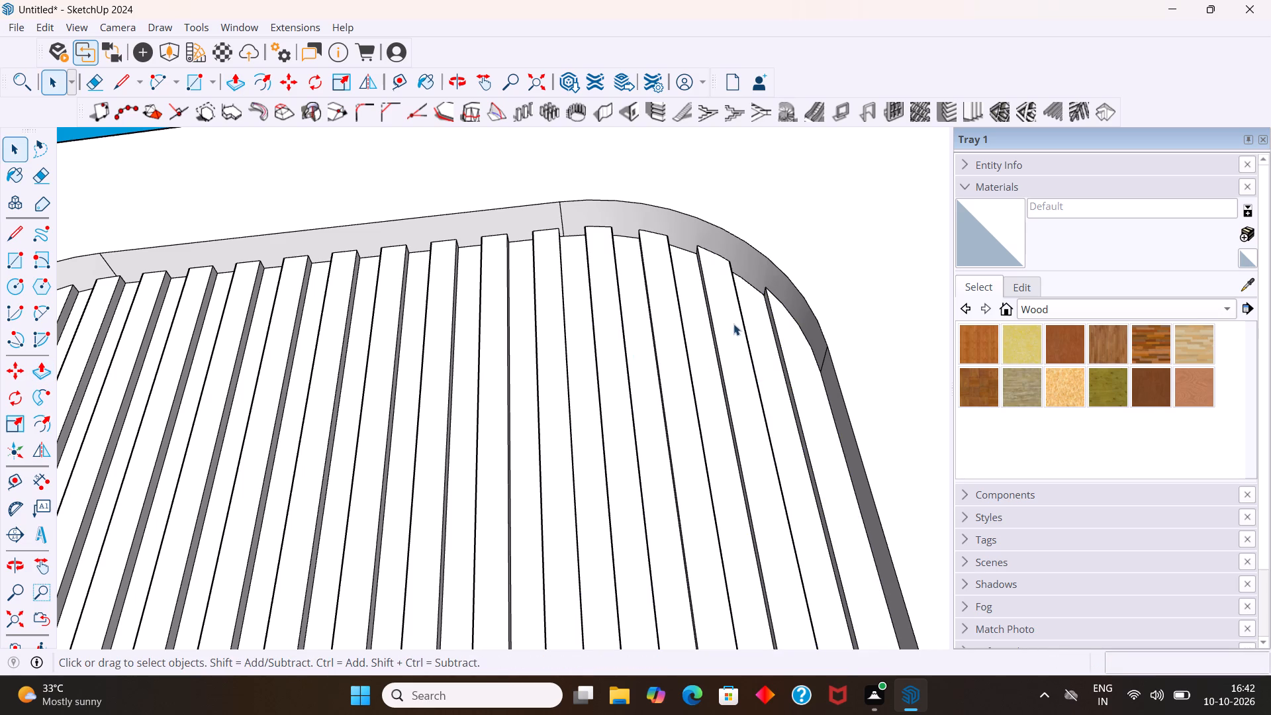
Examine the fluted recess from its arched top down to the floor and within the whole room.
{"action": "middle_click_drag", "start_coordinate": [593, 303], "coordinate": [521, 354]}
{"action": "scroll", "coordinate": [518, 344], "scroll_direction": "down", "scroll_amount": 10}
{"action": "middle_click_drag", "start_coordinate": [414, 334], "coordinate": [512, 411]}
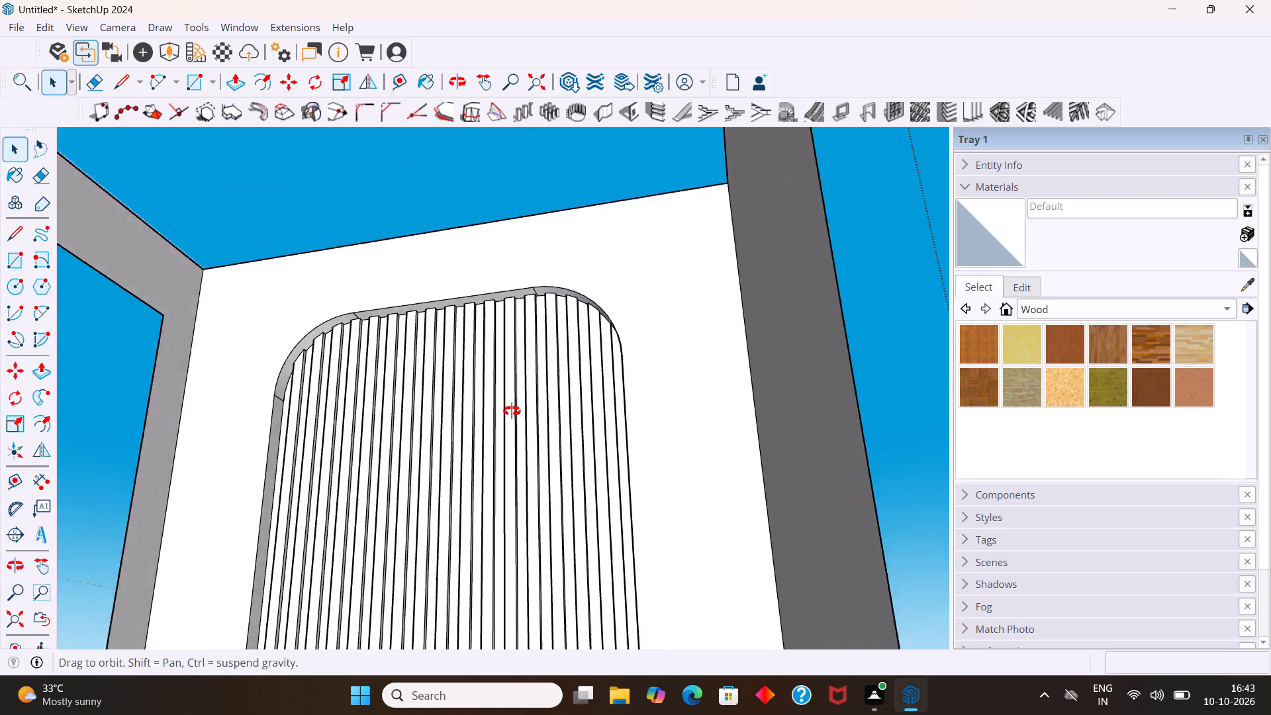
{"action": "middle_click_drag", "start_coordinate": [512, 411], "coordinate": [573, 446]}
{"action": "scroll", "coordinate": [522, 397], "scroll_direction": "down", "scroll_amount": 10}
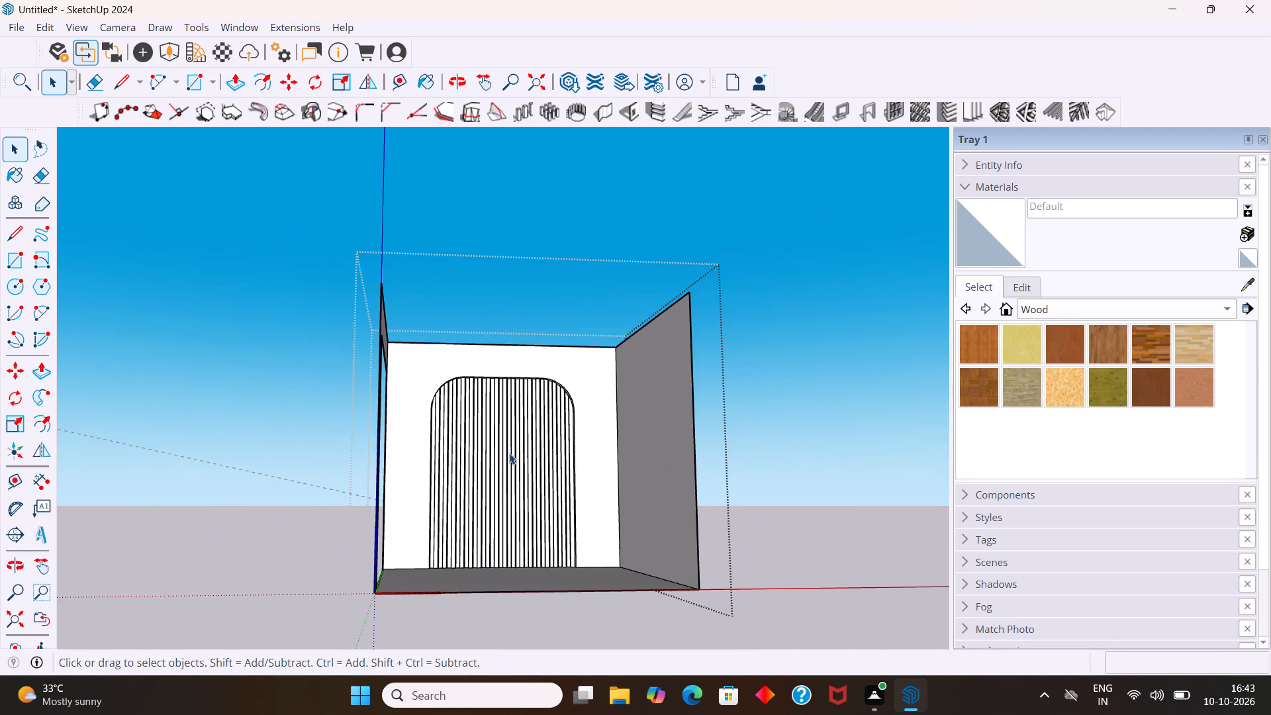
{"action": "scroll", "coordinate": [488, 587], "scroll_direction": "up", "scroll_amount": 9}
{"action": "middle_click_drag", "start_coordinate": [489, 555], "coordinate": [428, 603]}
{"action": "scroll", "coordinate": [438, 507], "scroll_direction": "up", "scroll_amount": 5}
{"action": "middle_click_drag", "start_coordinate": [432, 471], "coordinate": [377, 510]}
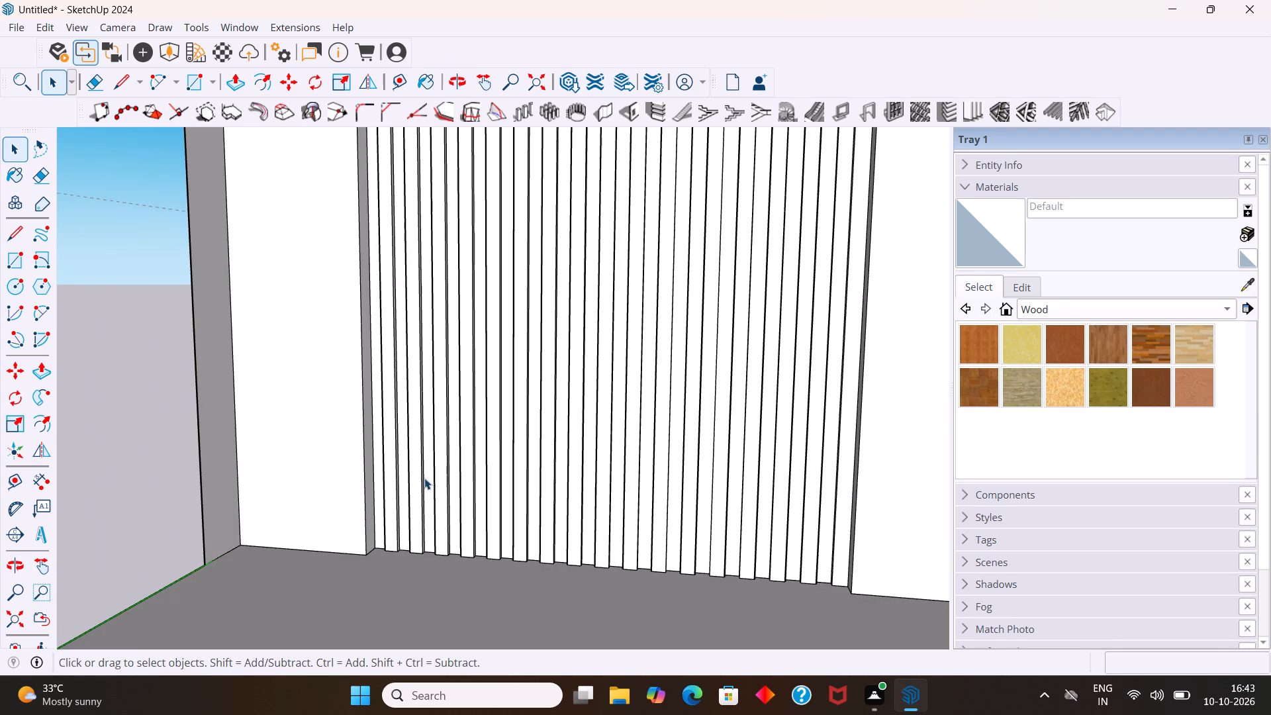
{"action": "middle_click_drag", "start_coordinate": [472, 460], "coordinate": [406, 450]}
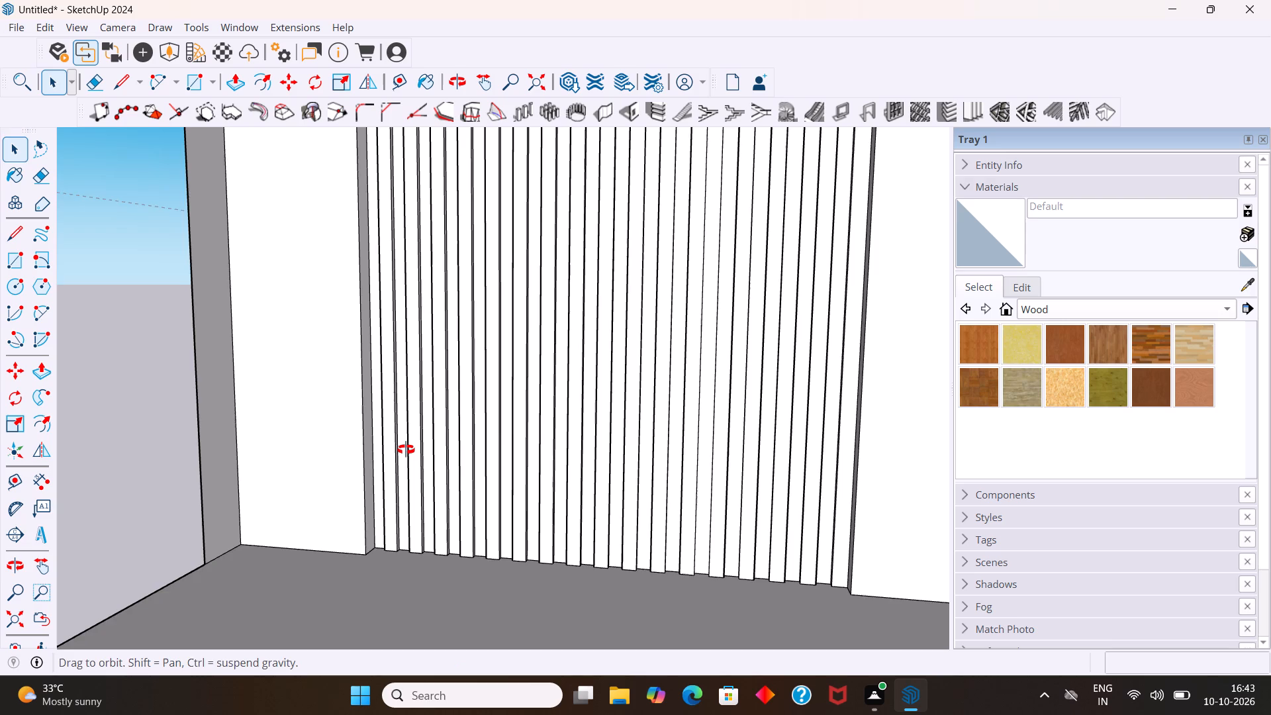
{"action": "middle_click_drag", "start_coordinate": [406, 450], "coordinate": [393, 457]}
{"action": "scroll", "coordinate": [397, 453], "scroll_direction": "down", "scroll_amount": 8}
{"action": "middle_click_drag", "start_coordinate": [408, 445], "coordinate": [478, 410]}
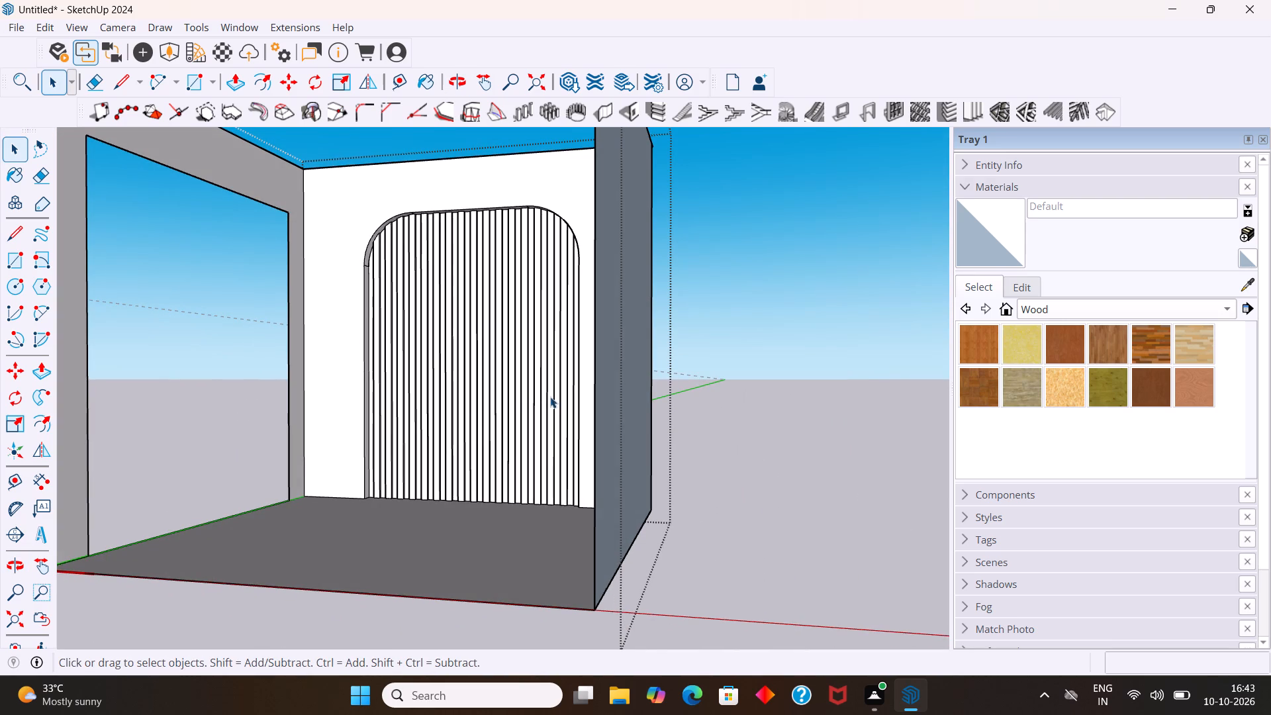
{"action": "scroll", "coordinate": [416, 213], "scroll_direction": "up", "scroll_amount": 2}
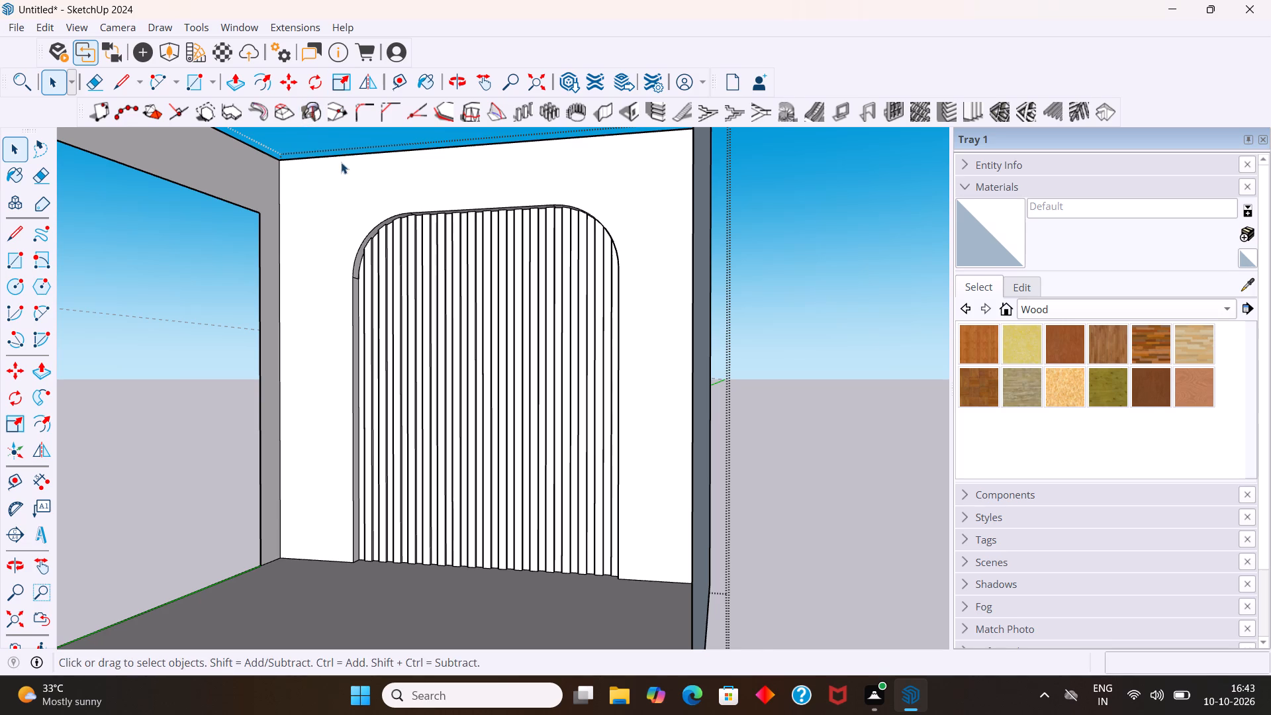
Place a horizontal guide 4" above the floor edge on the blank wall facing the large side opening.
{"action": "middle_click_drag", "start_coordinate": [337, 305], "coordinate": [818, 359]}
{"action": "scroll", "coordinate": [720, 359], "scroll_direction": "down", "scroll_amount": 5}
{"action": "middle_click_drag", "start_coordinate": [722, 476], "coordinate": [745, 426]}
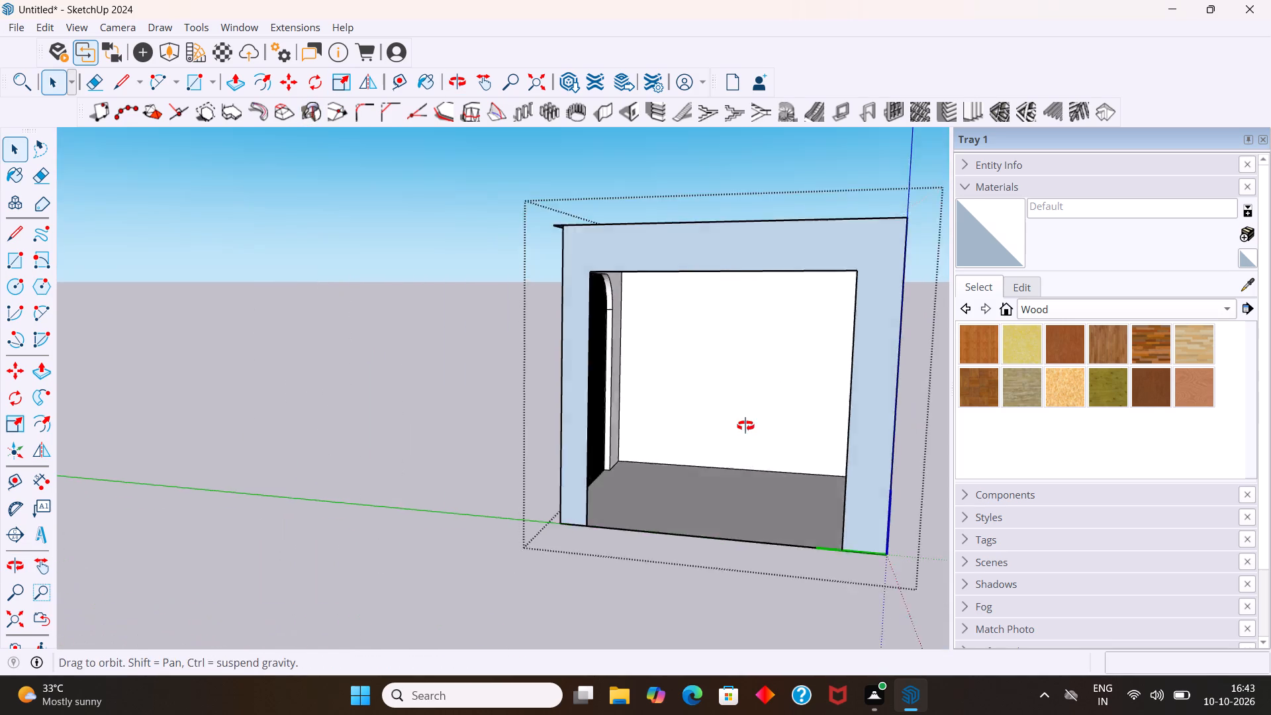
{"action": "middle_click_drag", "start_coordinate": [745, 426], "coordinate": [746, 393]}
{"action": "scroll", "coordinate": [746, 391], "scroll_direction": "up", "scroll_amount": 4}
{"action": "middle_click_drag", "start_coordinate": [752, 418], "coordinate": [783, 447]}
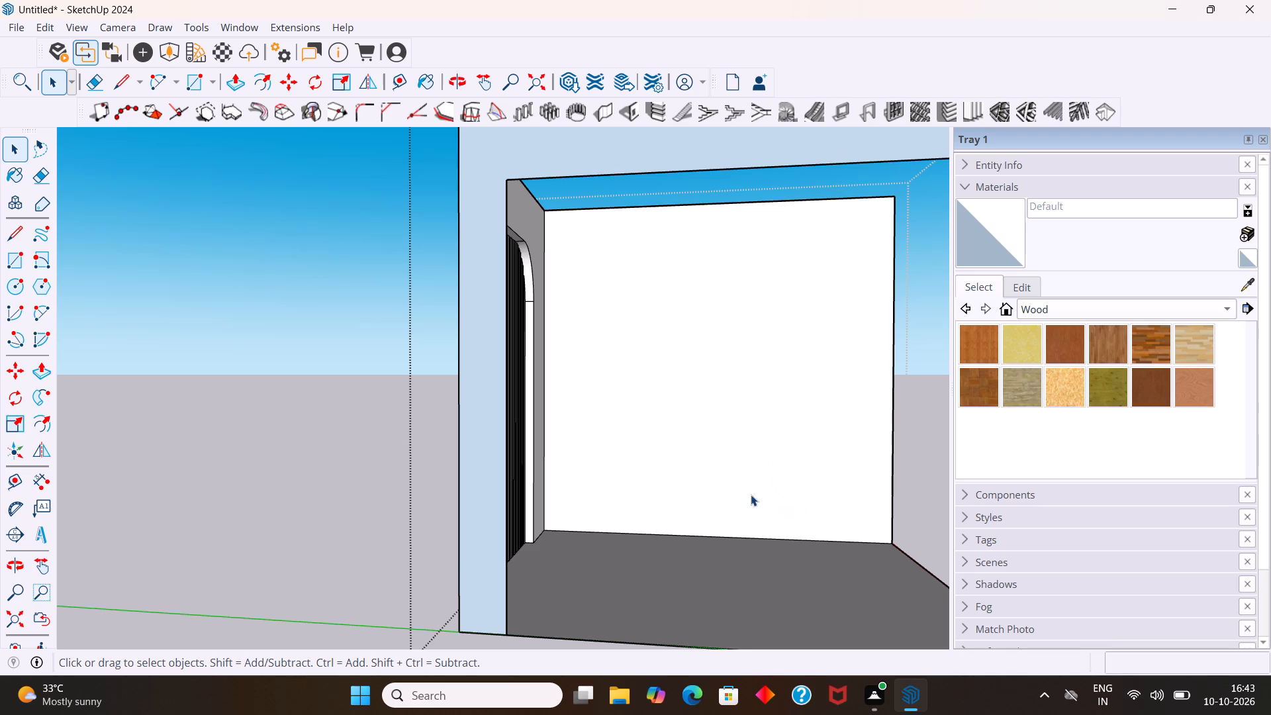
{"action": "scroll", "coordinate": [737, 477], "scroll_direction": "up", "scroll_amount": 1}
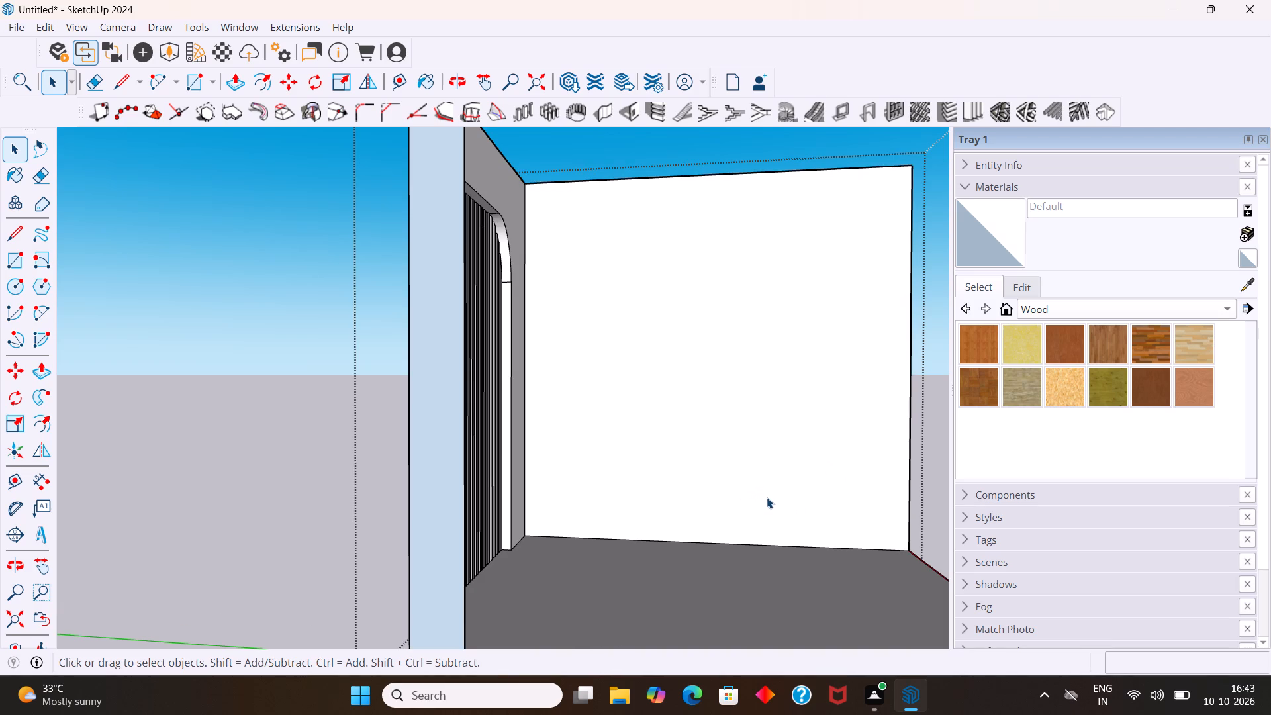
{"action": "key", "text": "t"}
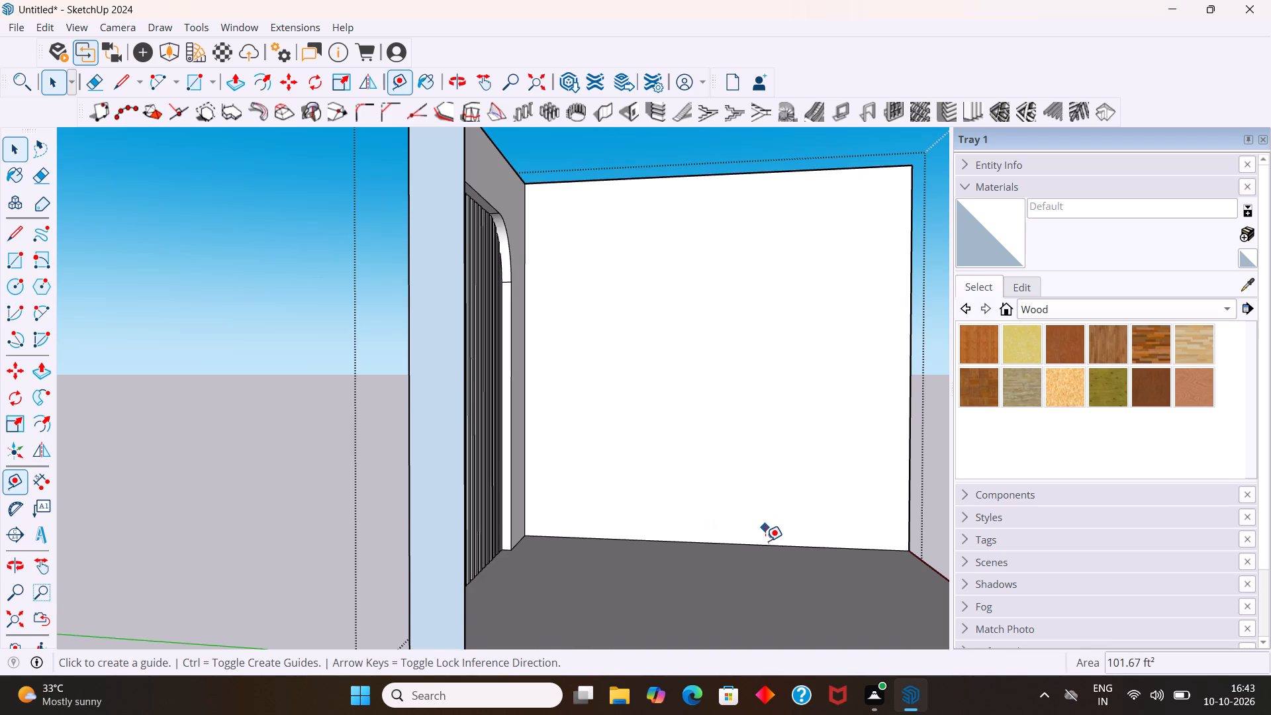
{"action": "left_click", "coordinate": [761, 544]}
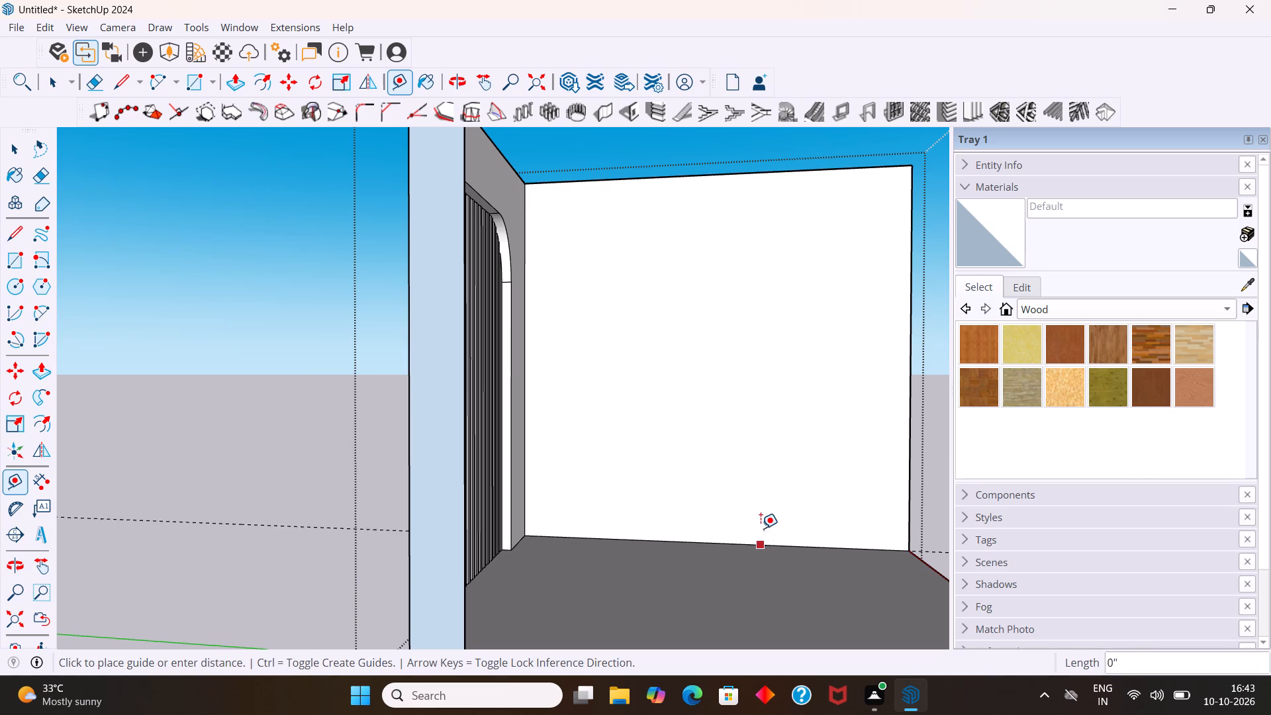
{"action": "key", "text": "4"}
{"action": "key", "text": "Return"}
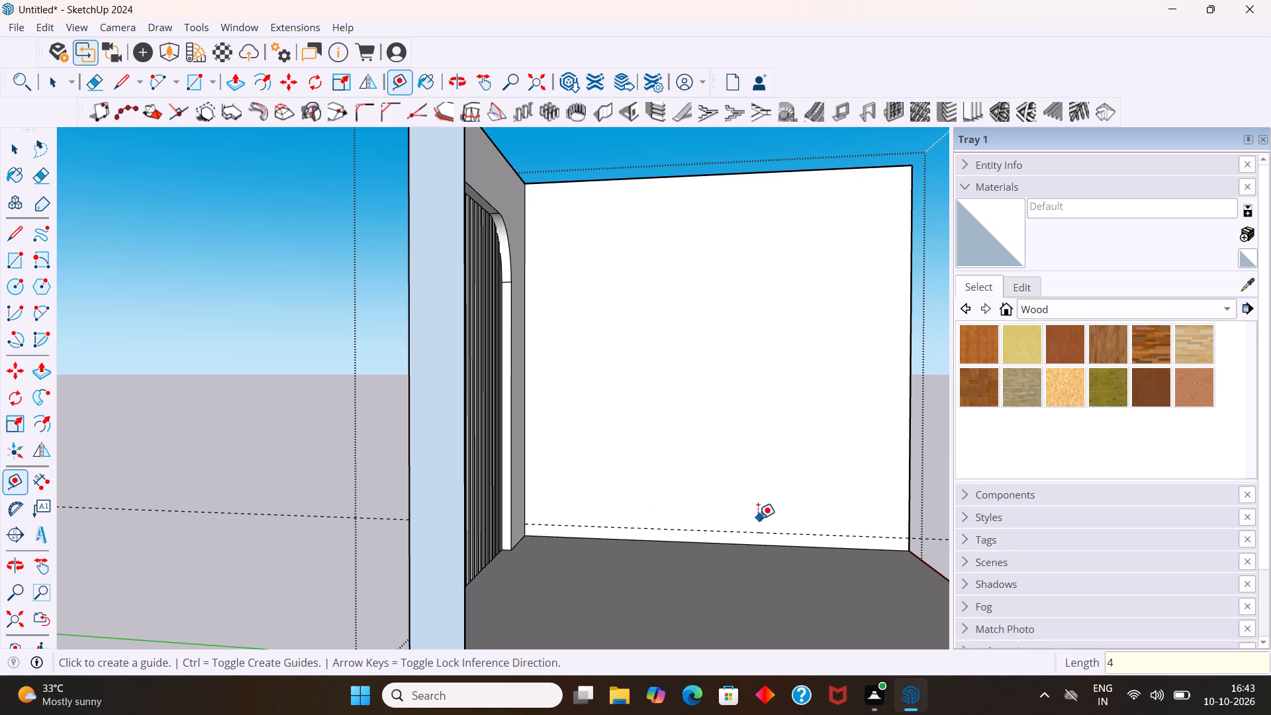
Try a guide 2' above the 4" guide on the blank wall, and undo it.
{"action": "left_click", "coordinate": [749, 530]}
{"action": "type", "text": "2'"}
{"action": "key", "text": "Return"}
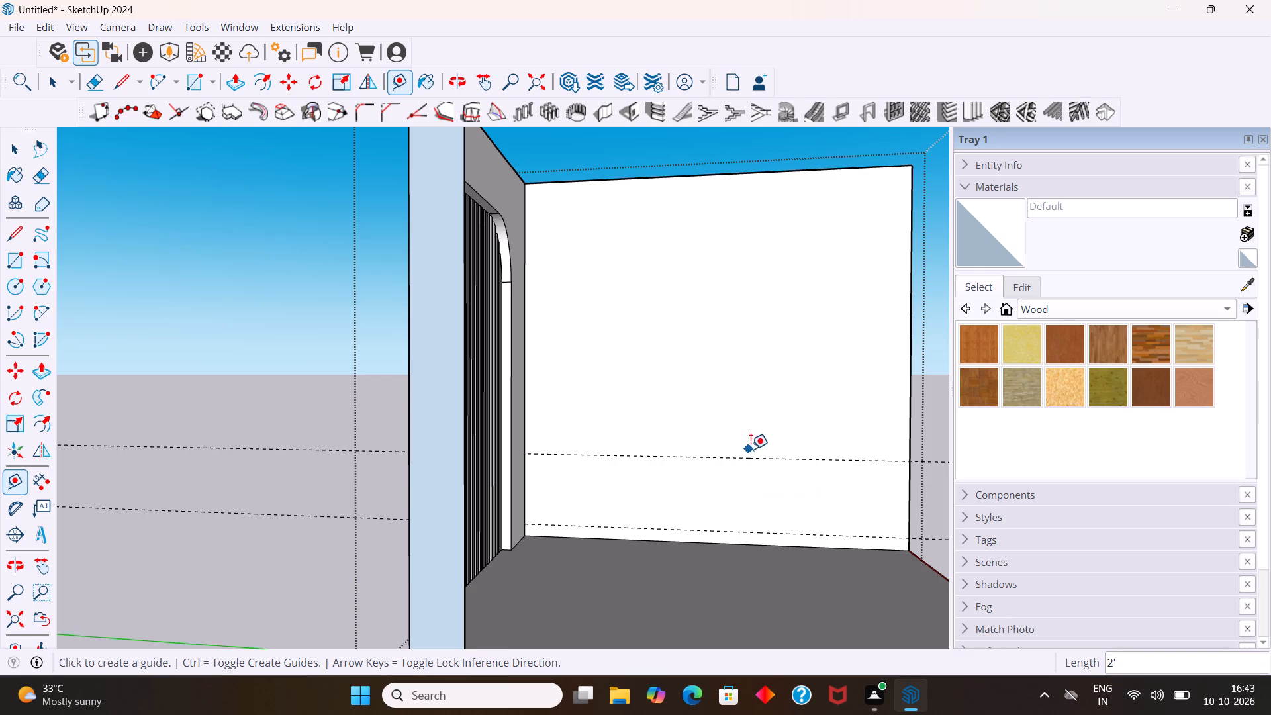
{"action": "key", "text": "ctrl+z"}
Place a second guide above the 4" guide on the blank wall, trying 16" and 18" before setting 20".
{"action": "left_click", "coordinate": [750, 532]}
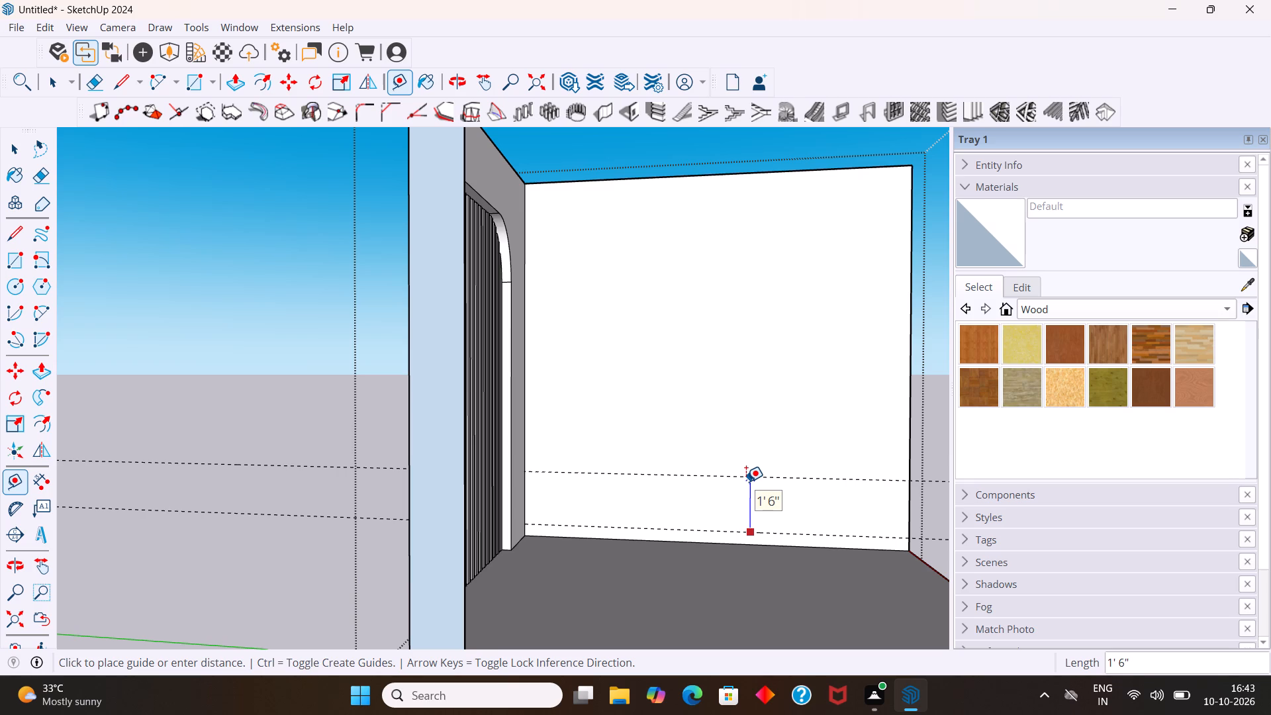
{"action": "type", "text": "16"}
{"action": "key", "text": "Return"}
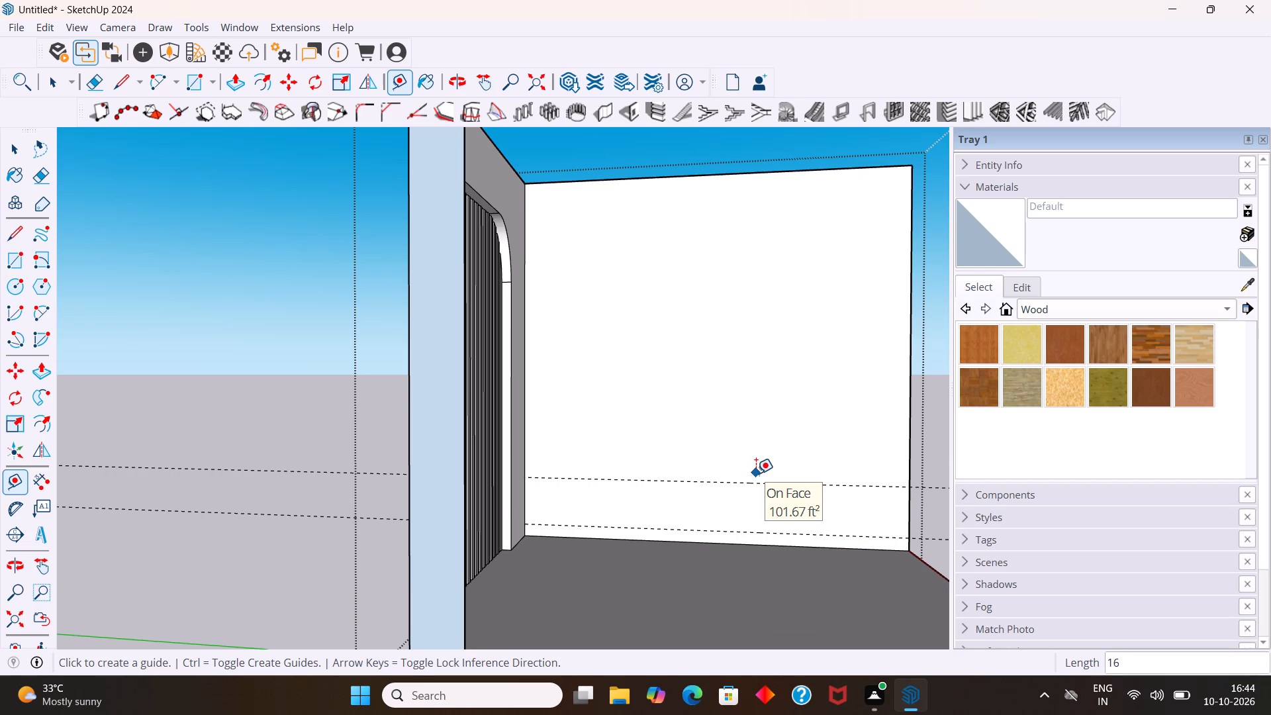
{"action": "key", "text": "1"}
{"action": "key", "text": "8"}
{"action": "key", "text": "Return"}
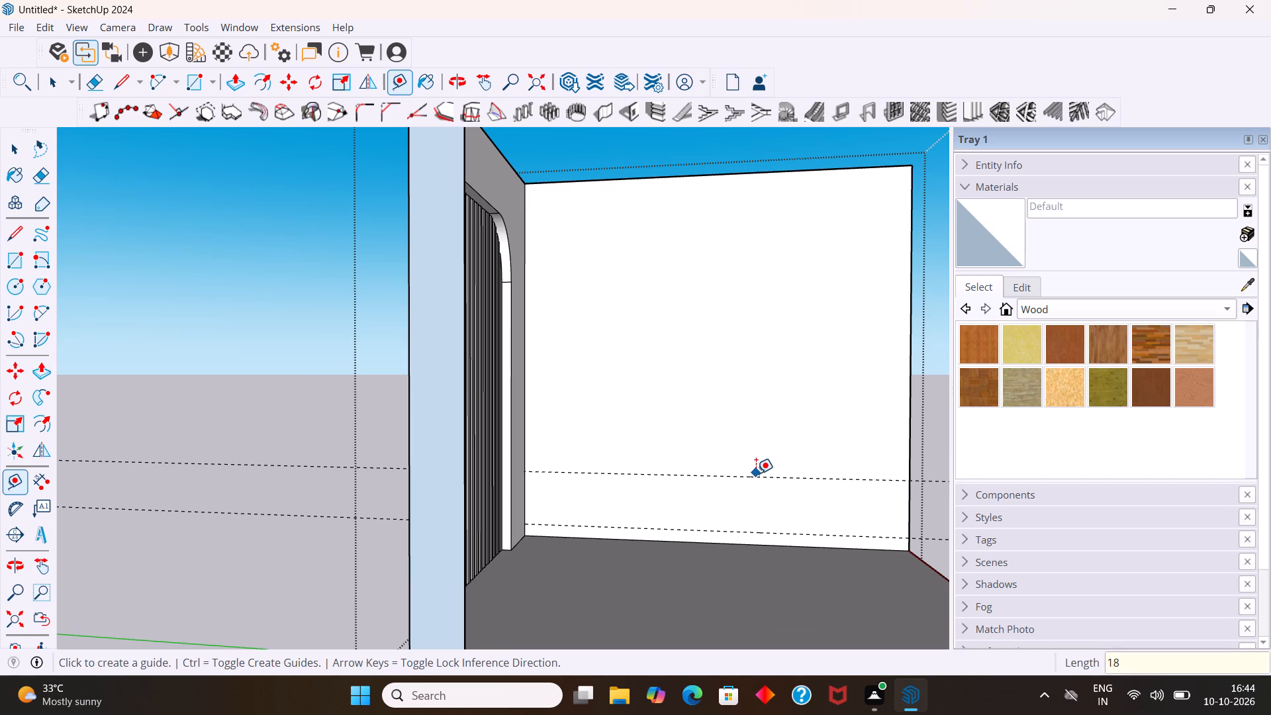
{"action": "type", "text": "20"}
{"action": "key", "text": "Return"}
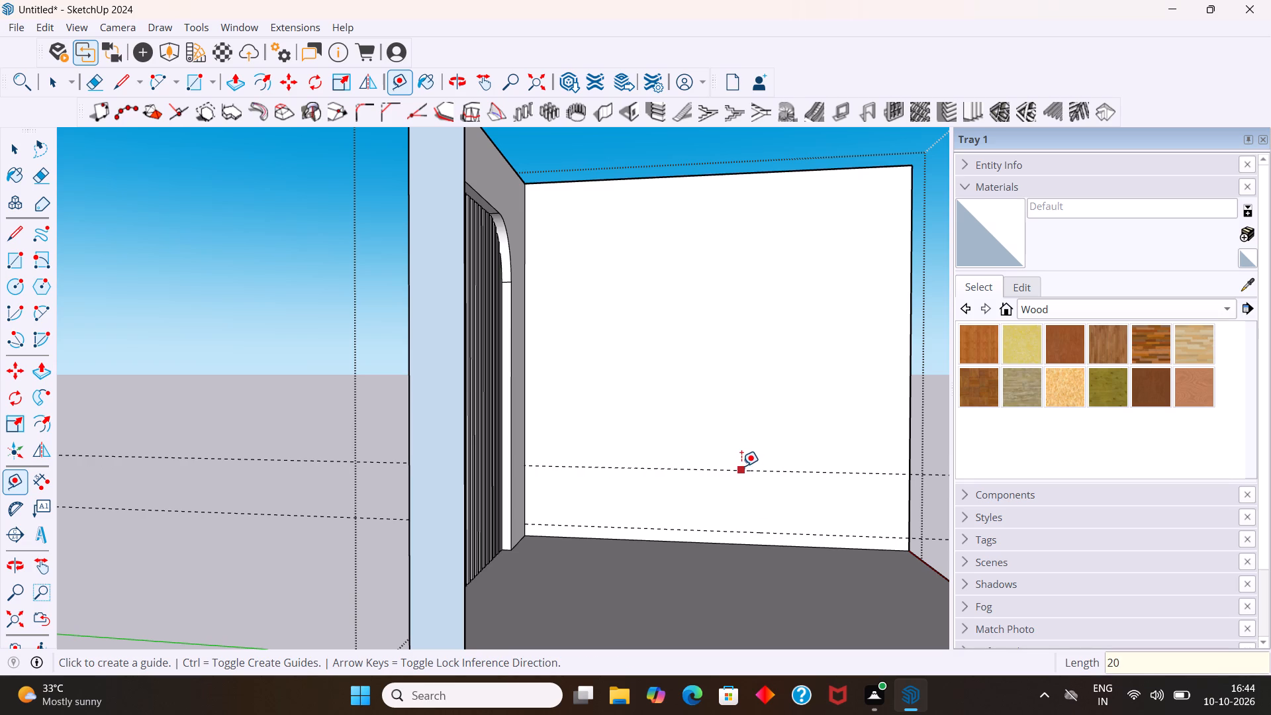
Place a third horizontal guide 1' above the second guide on the blank wall.
{"action": "left_click", "coordinate": [741, 466]}
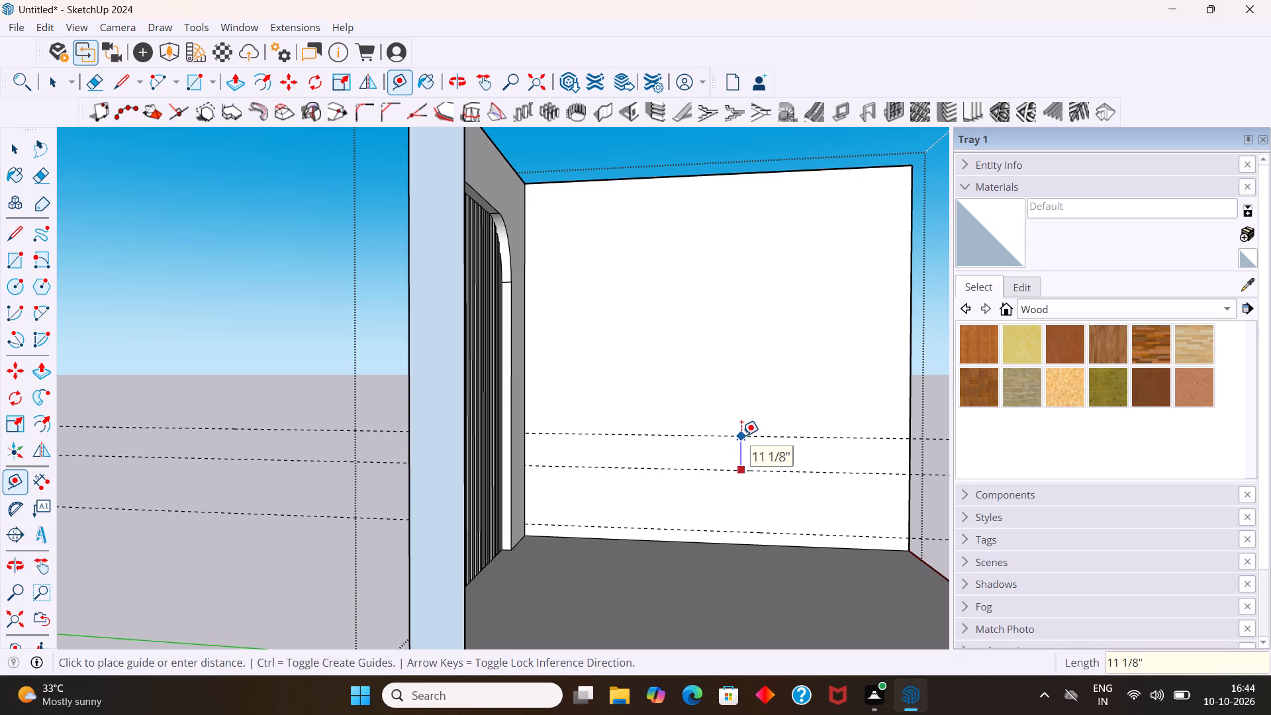
{"action": "key", "text": "1"}
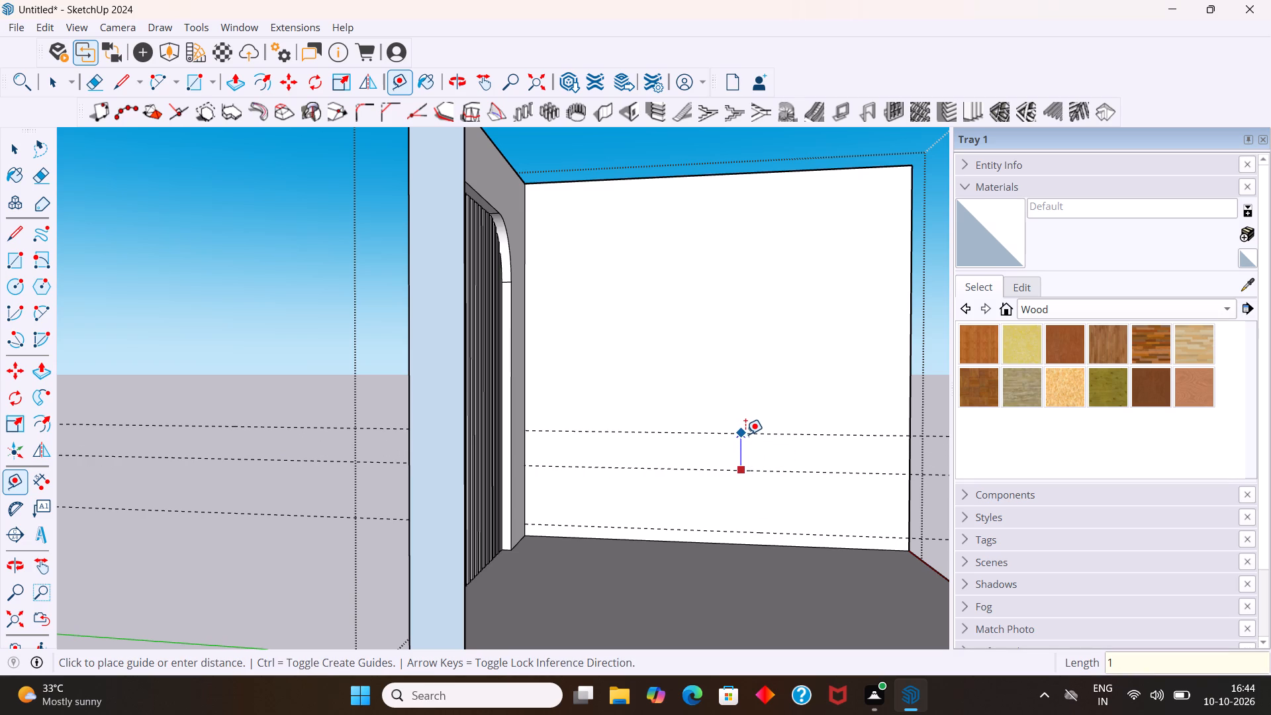
{"action": "key", "text": "apostrophe"}
{"action": "key", "text": "Return"}
{"action": "key", "text": "space"}
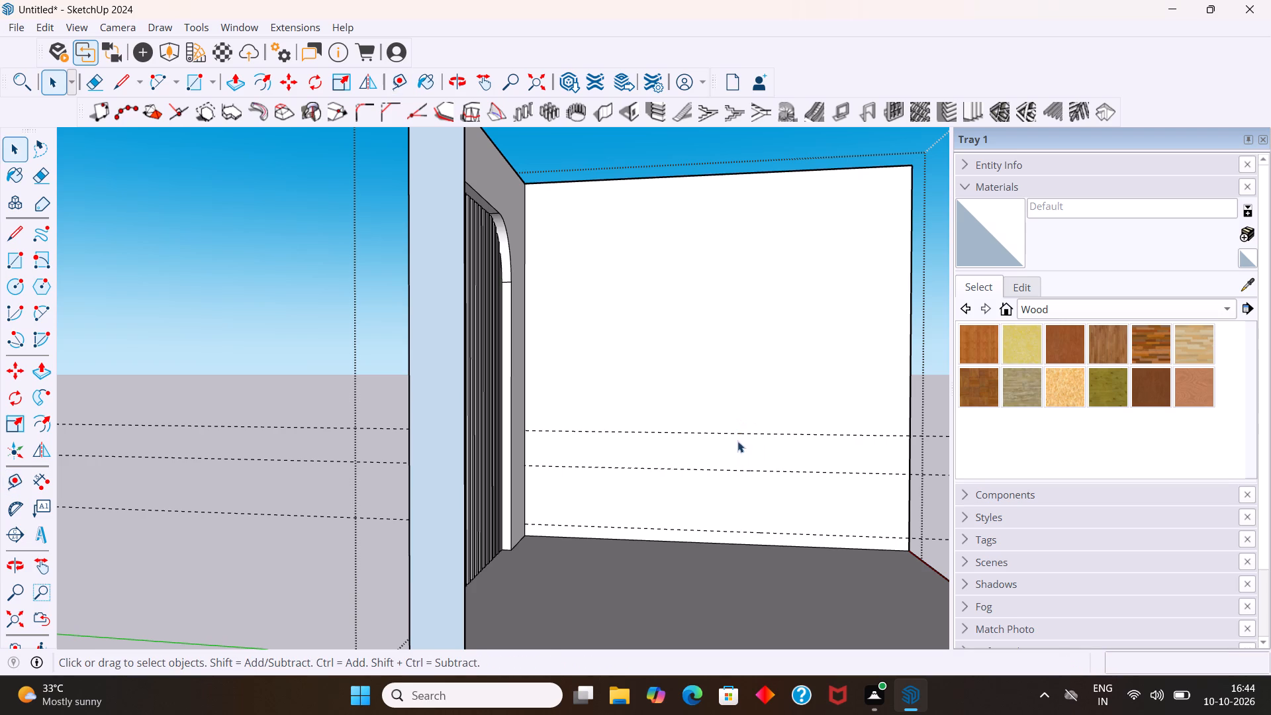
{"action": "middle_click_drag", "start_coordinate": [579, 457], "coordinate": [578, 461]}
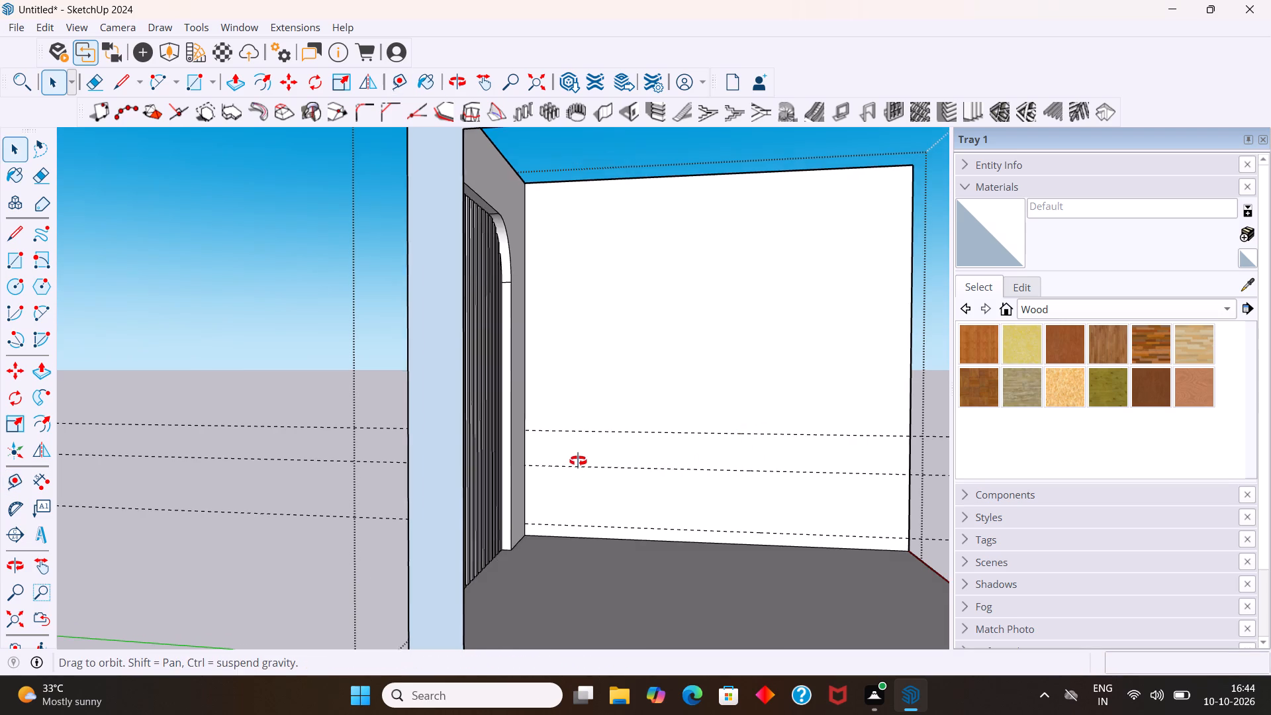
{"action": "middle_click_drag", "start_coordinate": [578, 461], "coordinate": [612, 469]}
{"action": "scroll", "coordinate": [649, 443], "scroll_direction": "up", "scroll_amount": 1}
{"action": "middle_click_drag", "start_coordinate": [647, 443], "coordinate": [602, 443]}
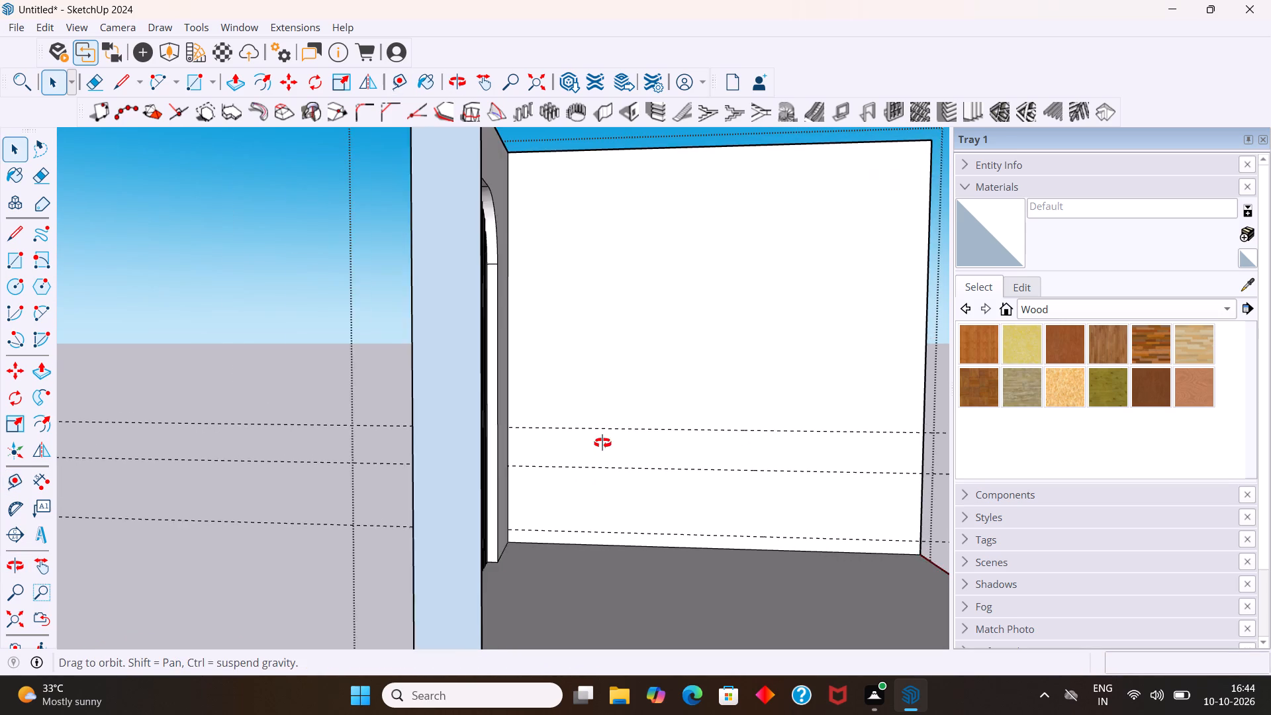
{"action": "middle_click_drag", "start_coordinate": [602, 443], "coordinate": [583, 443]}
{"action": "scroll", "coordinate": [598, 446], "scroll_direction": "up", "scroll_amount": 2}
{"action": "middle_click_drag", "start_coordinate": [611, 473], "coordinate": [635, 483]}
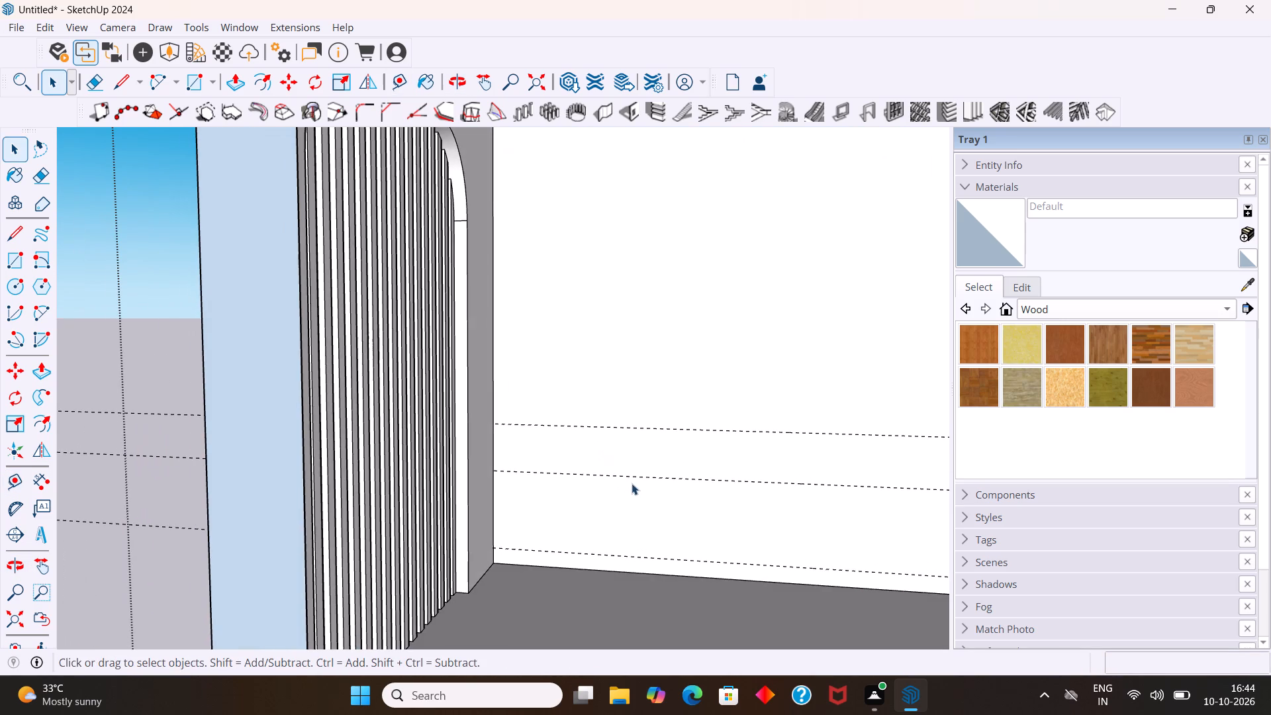
Examine the room from several angles, covering the fluted headboard wall and the blank side wall with its guides.
{"action": "scroll", "coordinate": [631, 467], "scroll_direction": "down", "scroll_amount": 2}
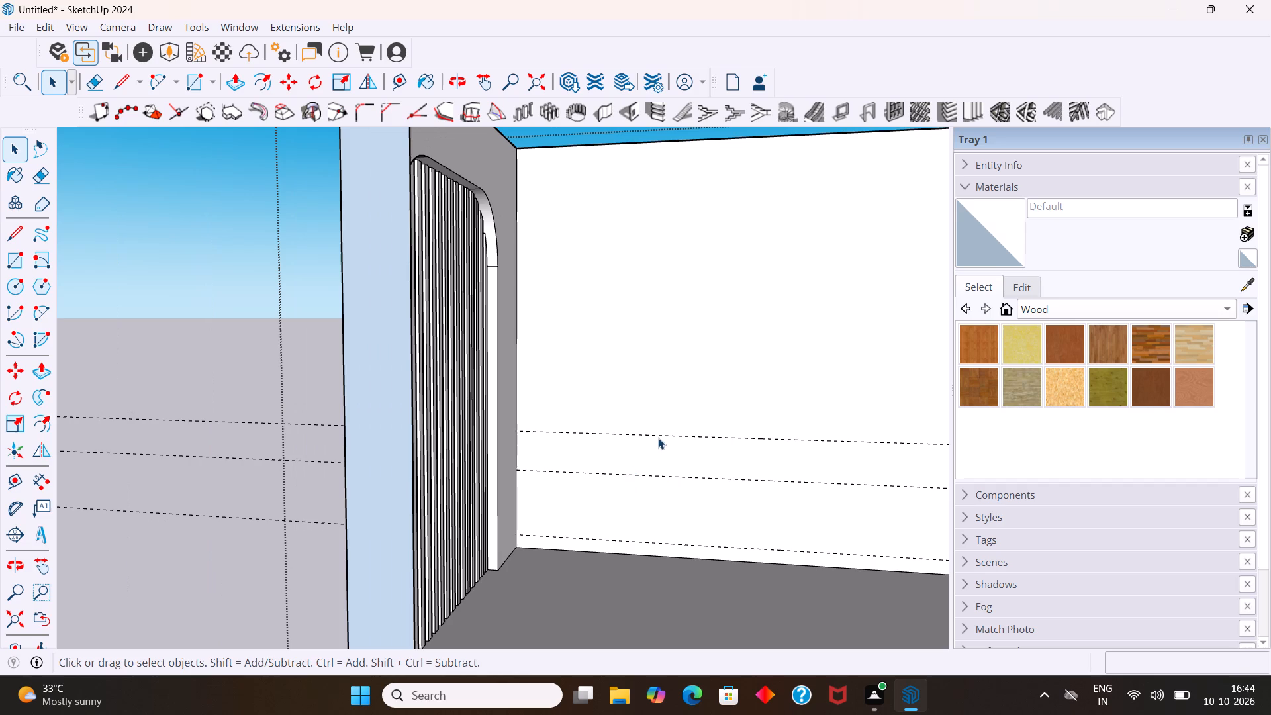
{"action": "scroll", "coordinate": [658, 443], "scroll_direction": "down", "scroll_amount": 1}
{"action": "middle_click_drag", "start_coordinate": [658, 445], "coordinate": [557, 475]}
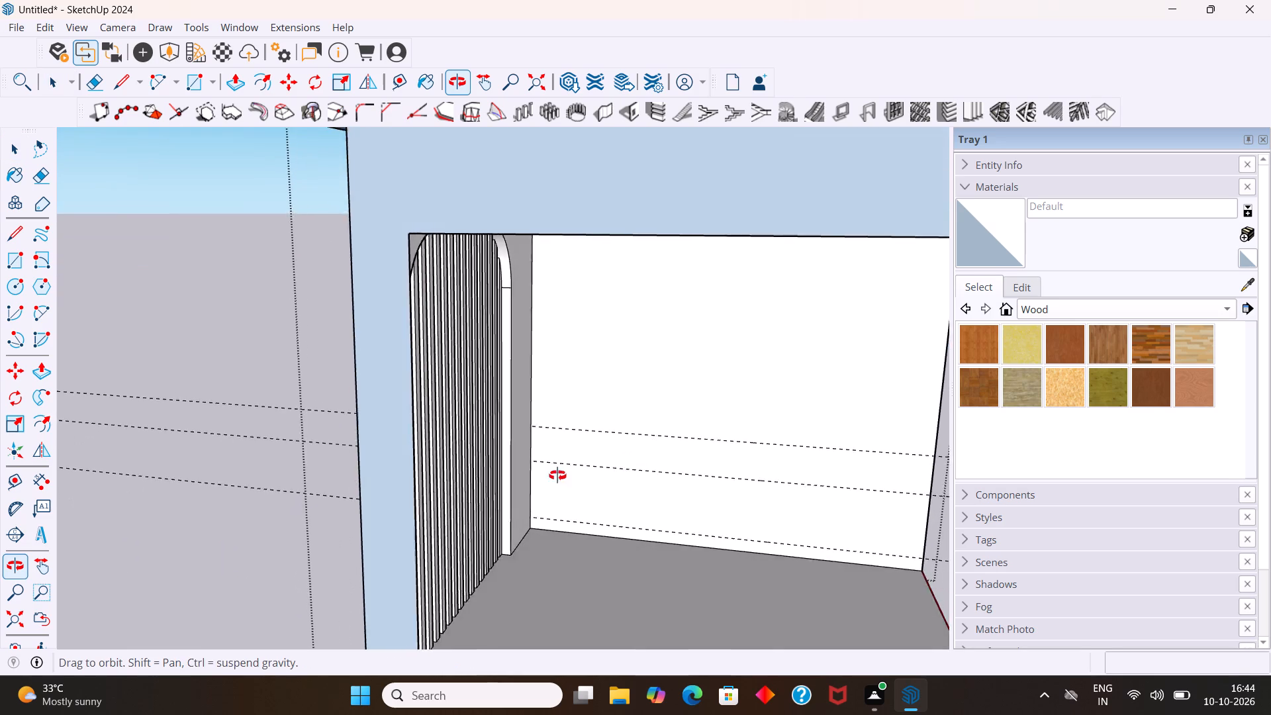
{"action": "middle_click_drag", "start_coordinate": [557, 475], "coordinate": [290, 511]}
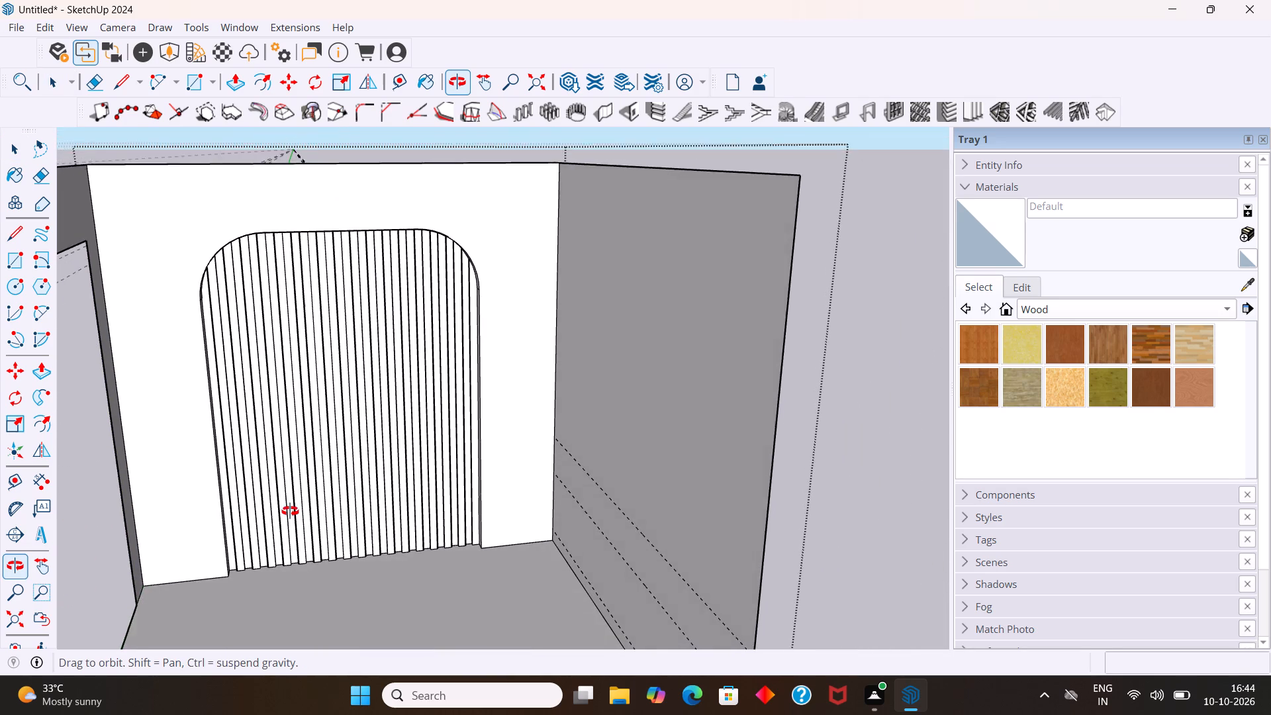
{"action": "middle_click_drag", "start_coordinate": [290, 511], "coordinate": [281, 482]}
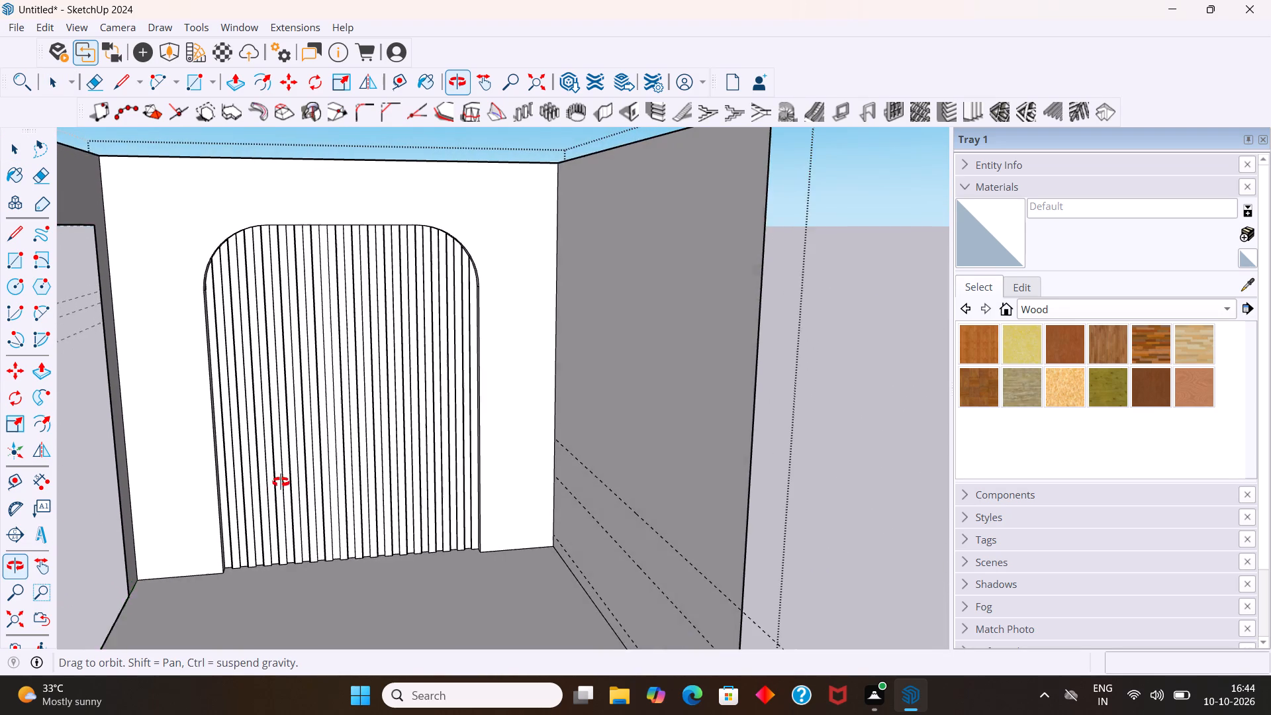
{"action": "middle_click_drag", "start_coordinate": [281, 482], "coordinate": [308, 511]}
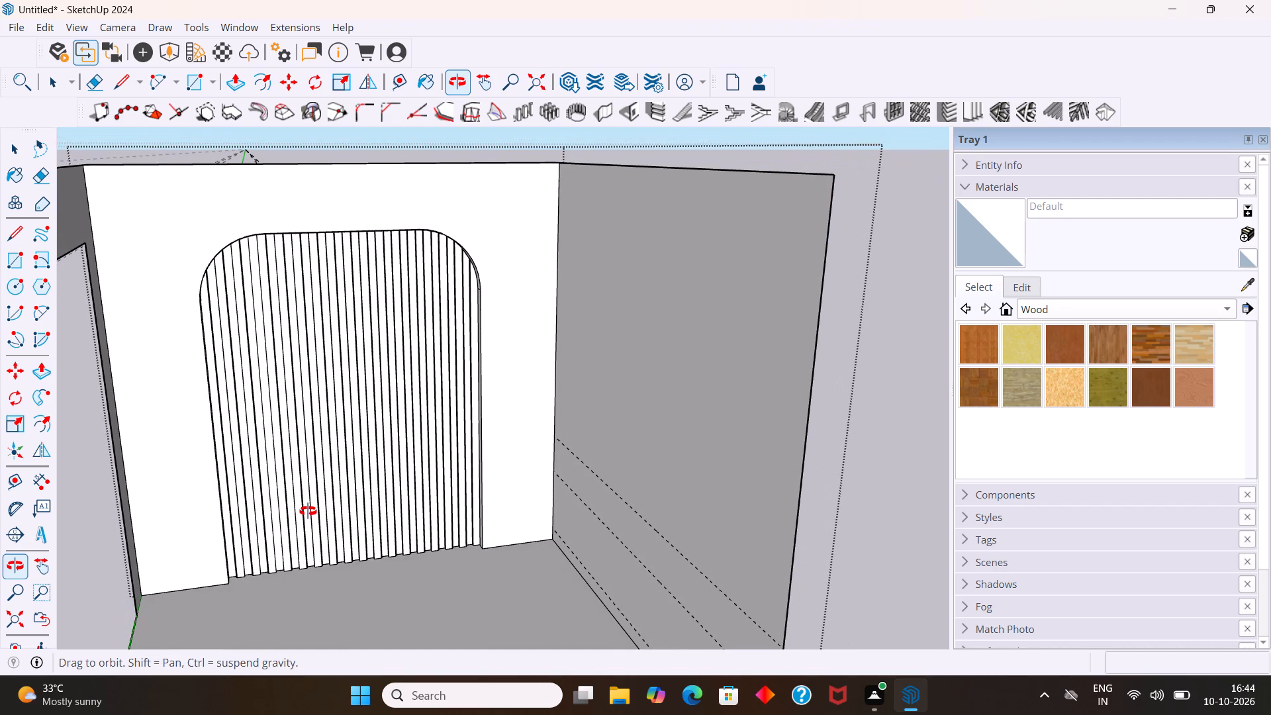
{"action": "middle_click_drag", "start_coordinate": [308, 511], "coordinate": [308, 510]}
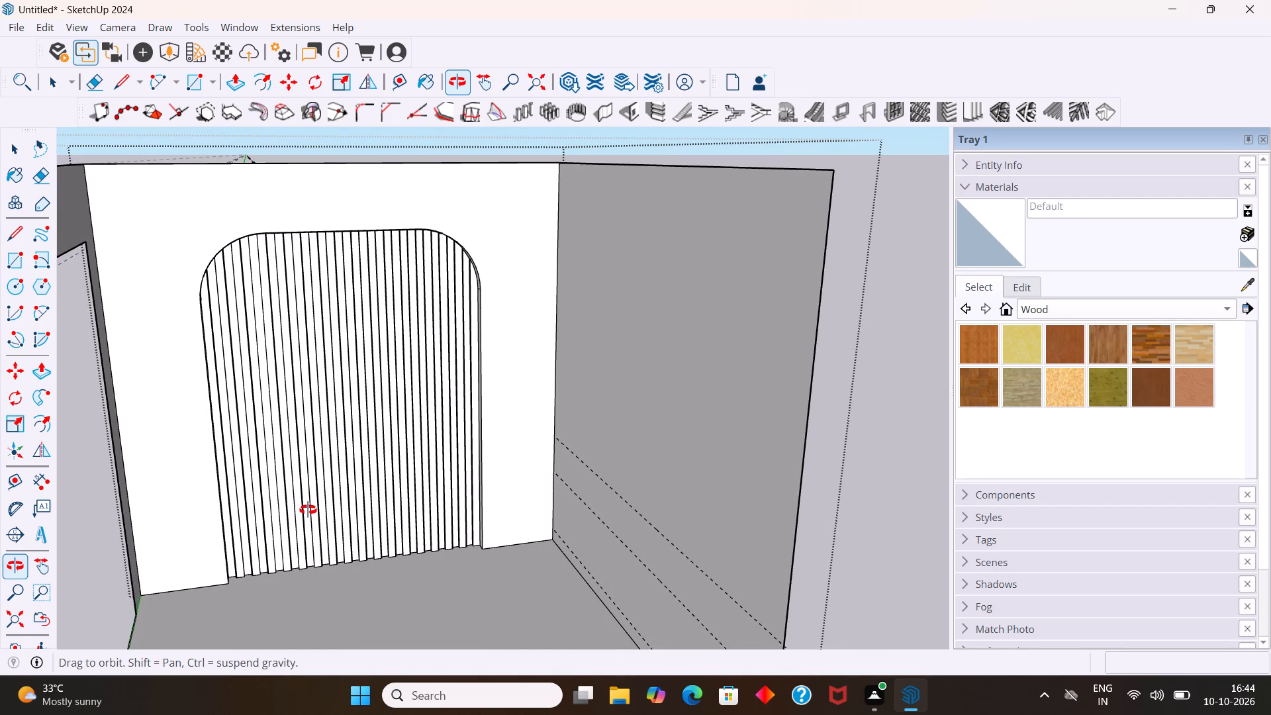
{"action": "middle_click_drag", "start_coordinate": [308, 510], "coordinate": [246, 482]}
{"action": "middle_click_drag", "start_coordinate": [275, 488], "coordinate": [416, 537]}
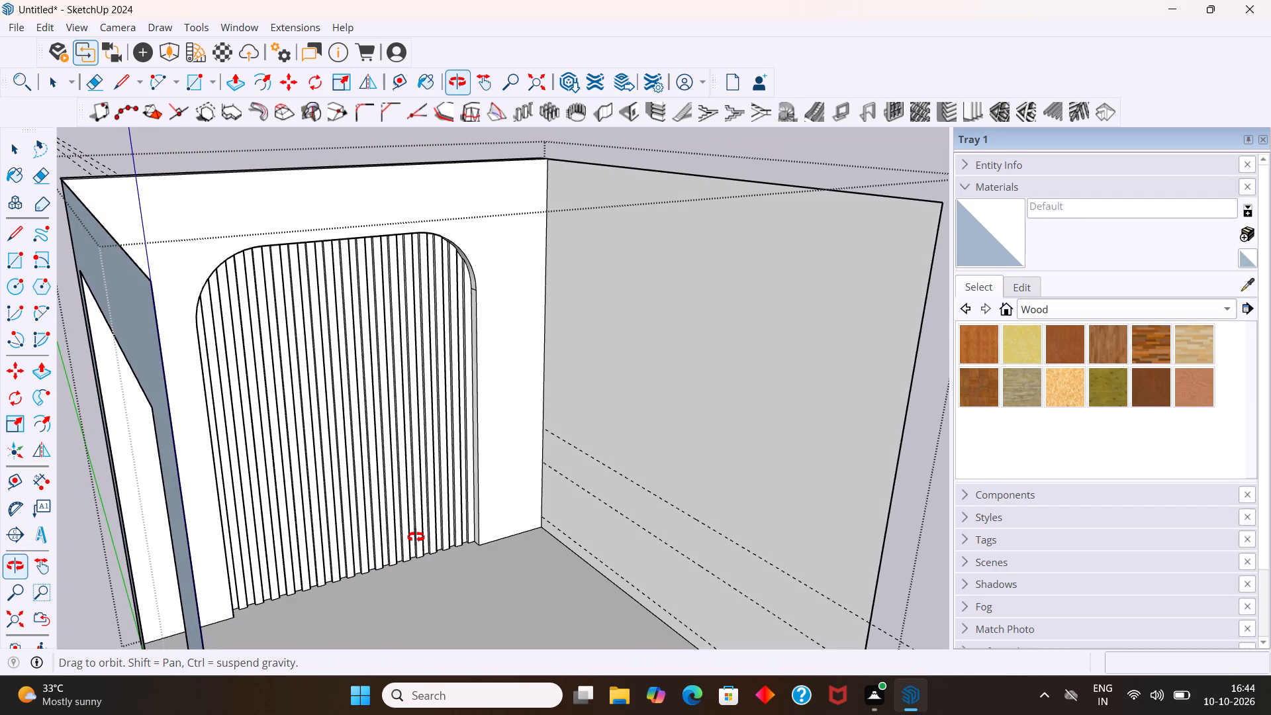
{"action": "middle_click_drag", "start_coordinate": [416, 537], "coordinate": [414, 537]}
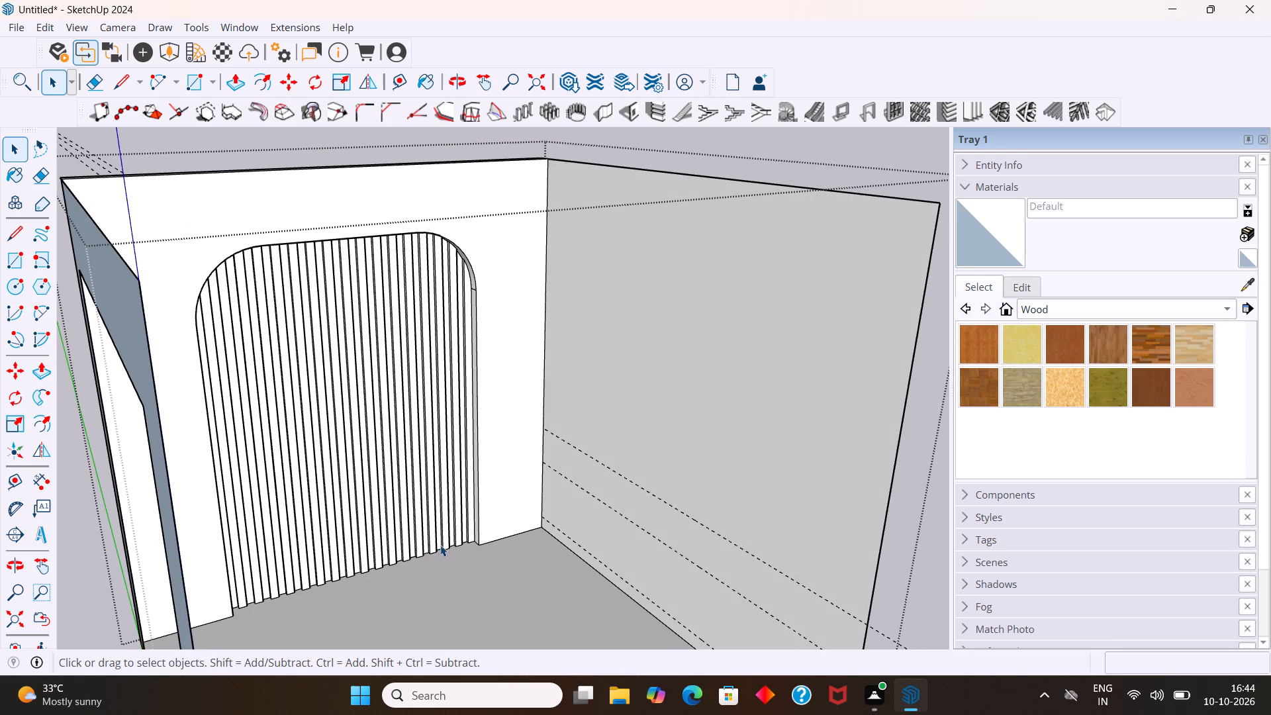
{"action": "middle_click_drag", "start_coordinate": [442, 546], "coordinate": [579, 549]}
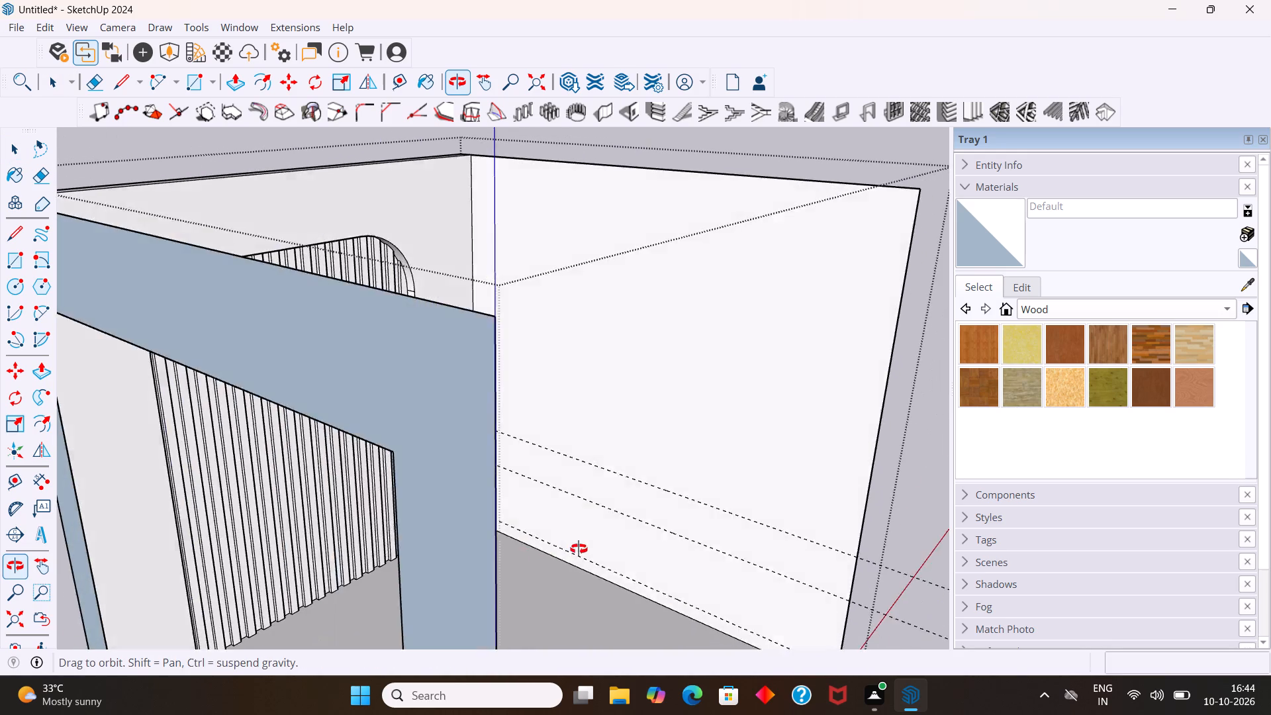
{"action": "middle_click_drag", "start_coordinate": [579, 549], "coordinate": [677, 533]}
{"action": "scroll", "coordinate": [678, 508], "scroll_direction": "down", "scroll_amount": 4}
{"action": "middle_click_drag", "start_coordinate": [677, 528], "coordinate": [725, 405]}
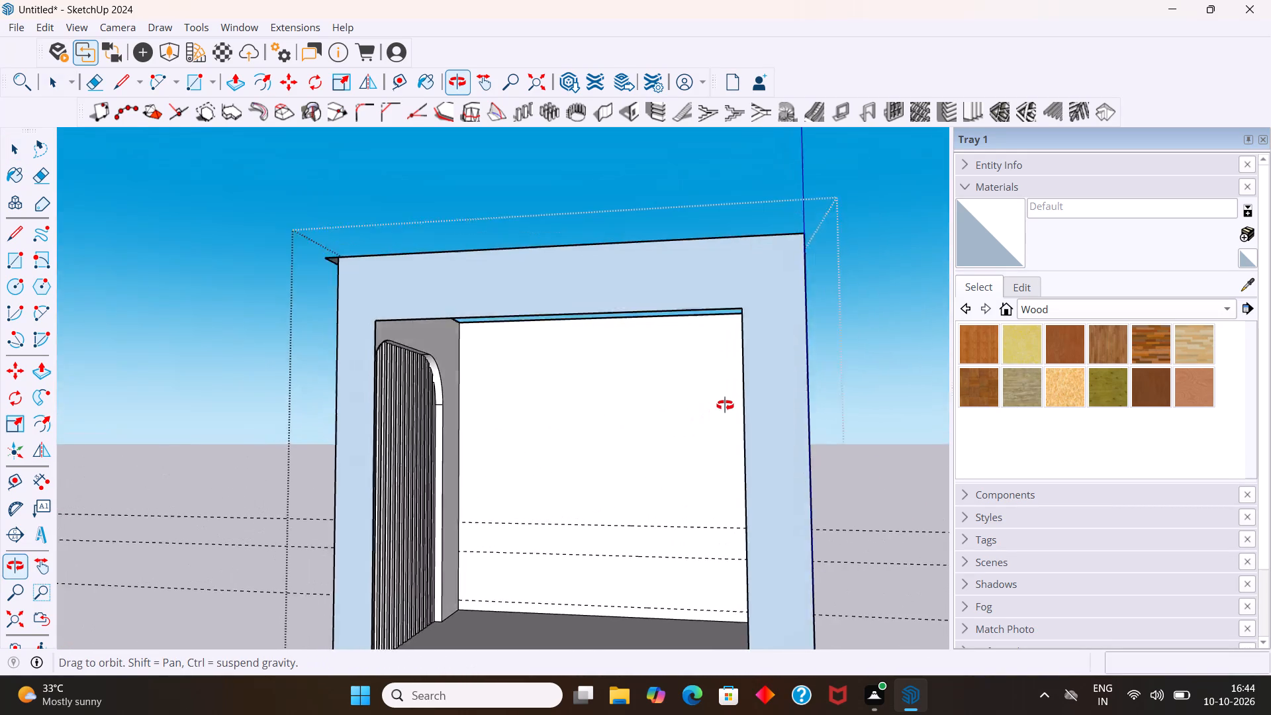
{"action": "middle_click_drag", "start_coordinate": [725, 405], "coordinate": [737, 399]}
Place a vertical guide on the blank wall 1' from its corner with the fluted wall.
{"action": "scroll", "coordinate": [602, 467], "scroll_direction": "up", "scroll_amount": 3}
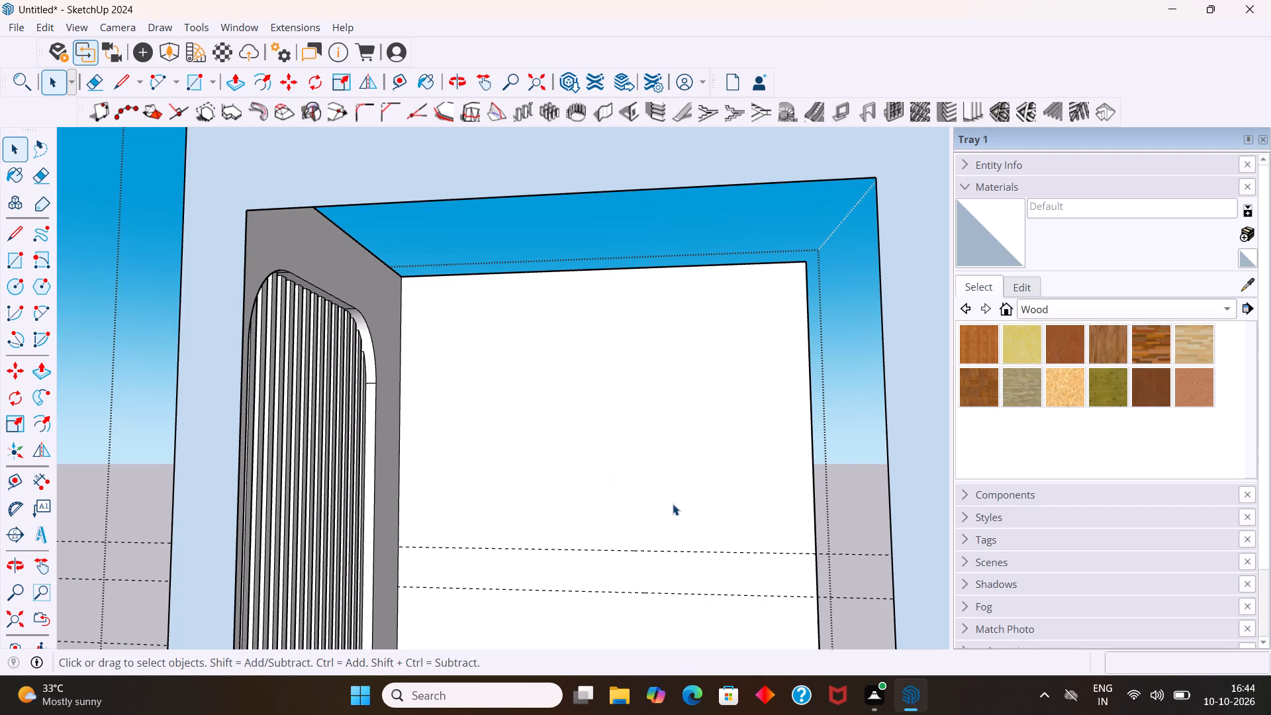
{"action": "key", "text": "r"}
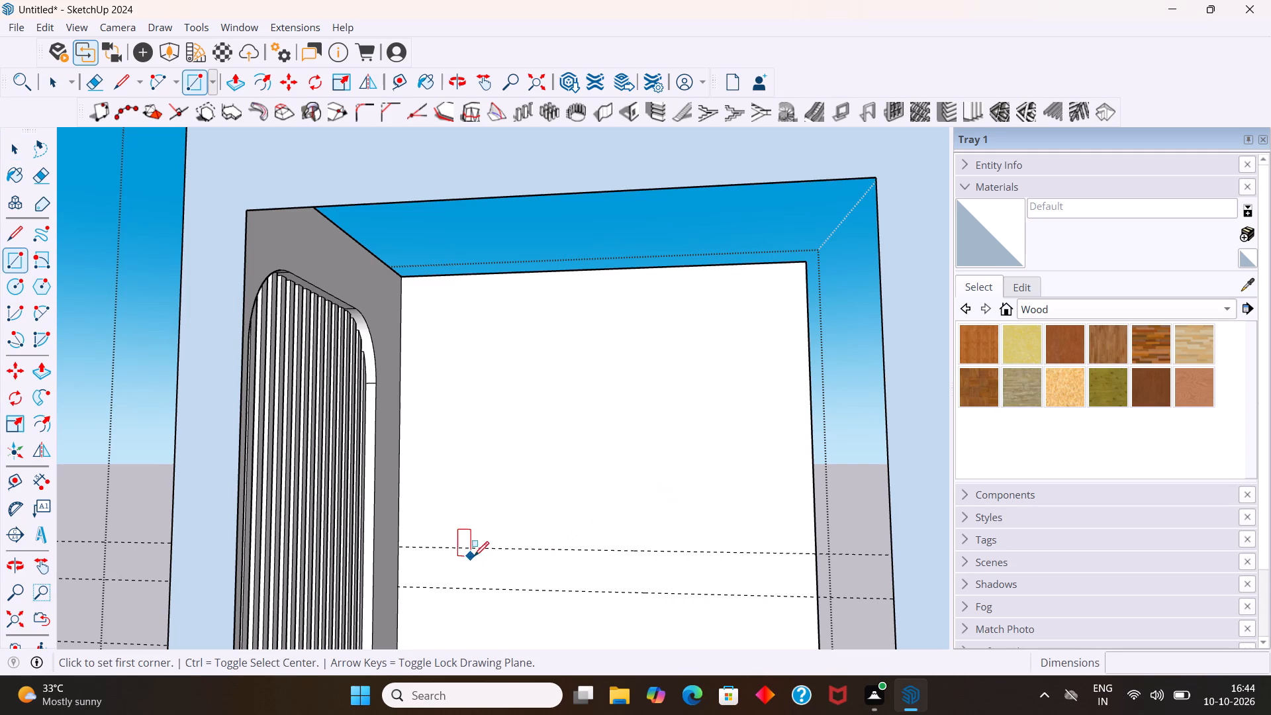
{"action": "key", "text": "space"}
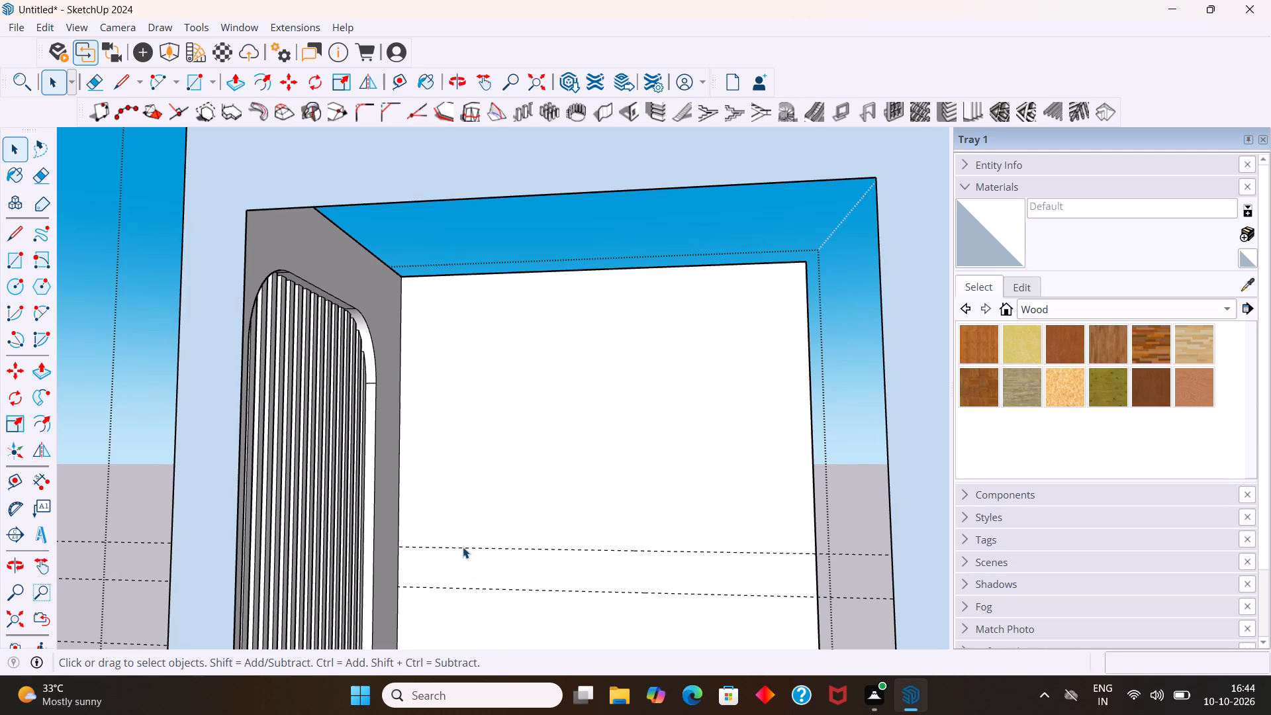
{"action": "key", "text": "t"}
{"action": "left_click", "coordinate": [400, 522]}
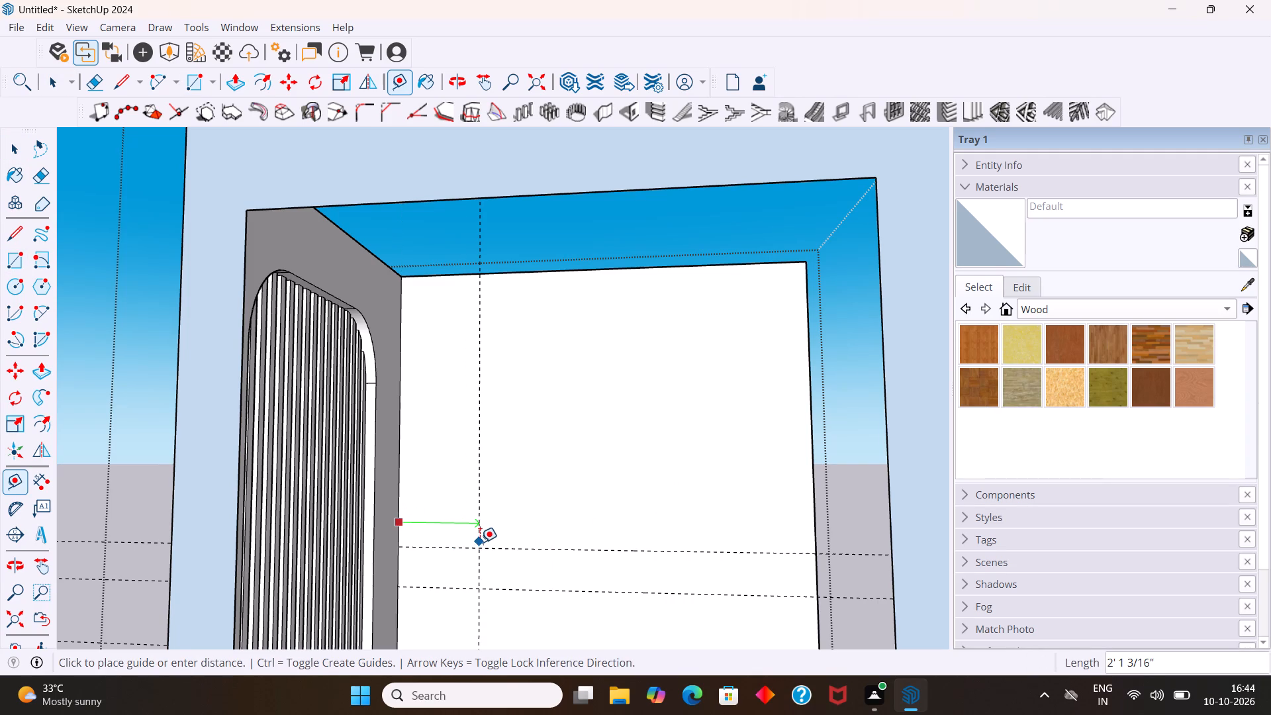
{"action": "type", "text": "1'"}
{"action": "key", "text": "Return"}
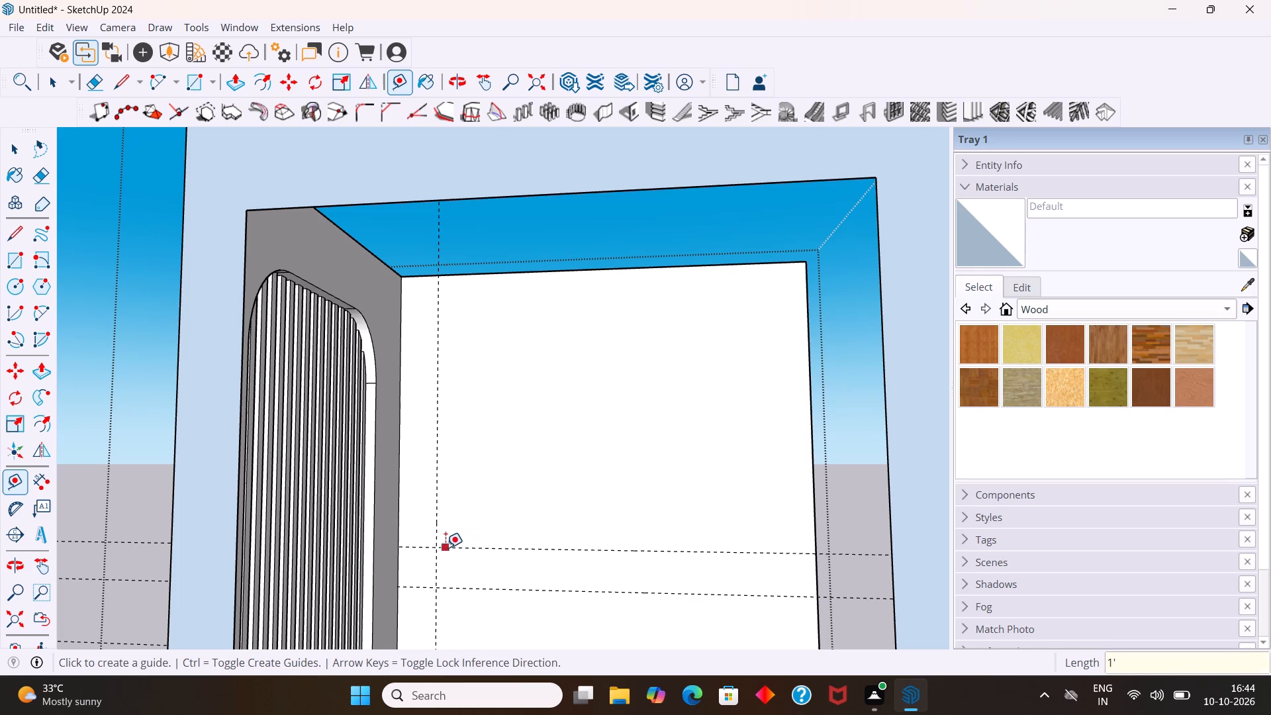
{"action": "left_click", "coordinate": [439, 546]}
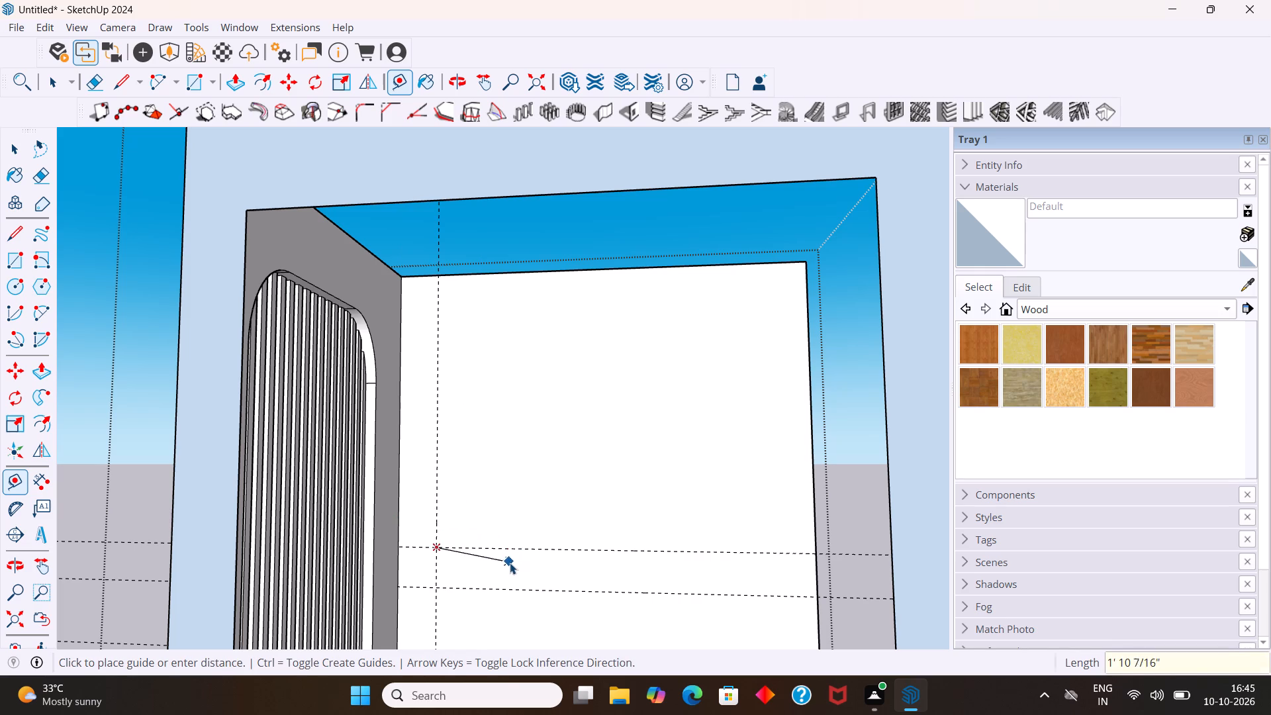
{"action": "key", "text": "space"}
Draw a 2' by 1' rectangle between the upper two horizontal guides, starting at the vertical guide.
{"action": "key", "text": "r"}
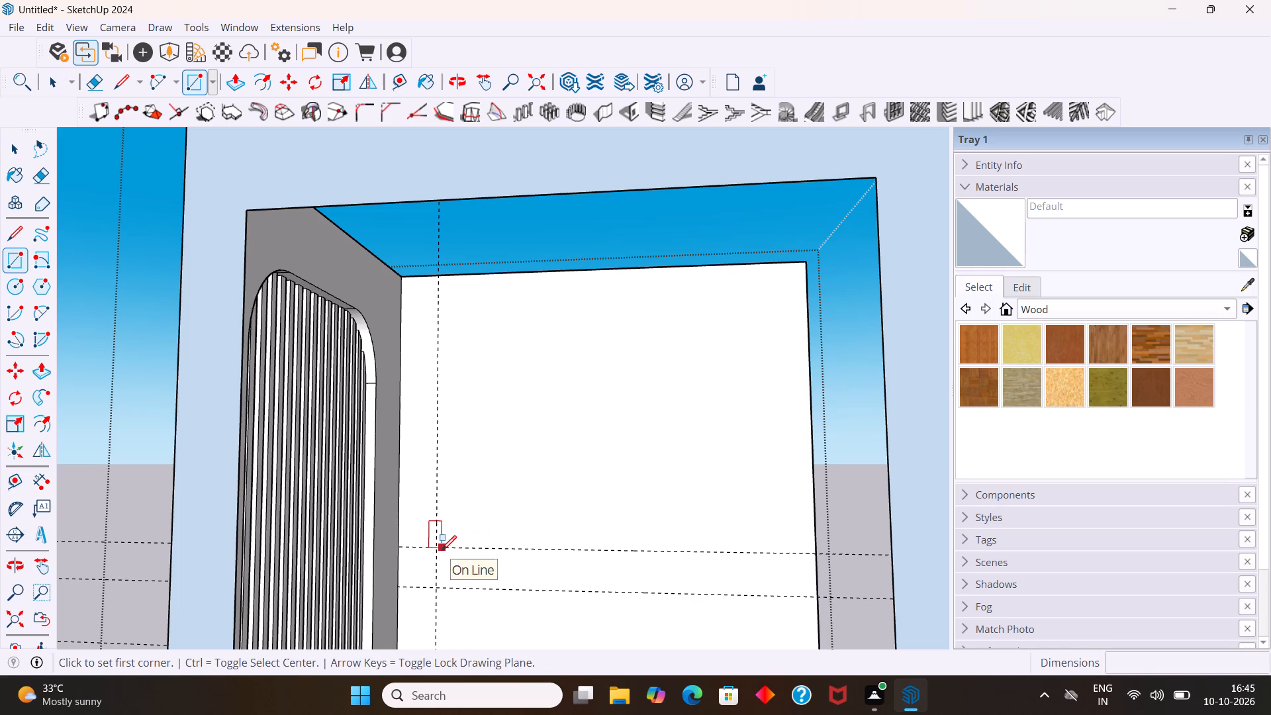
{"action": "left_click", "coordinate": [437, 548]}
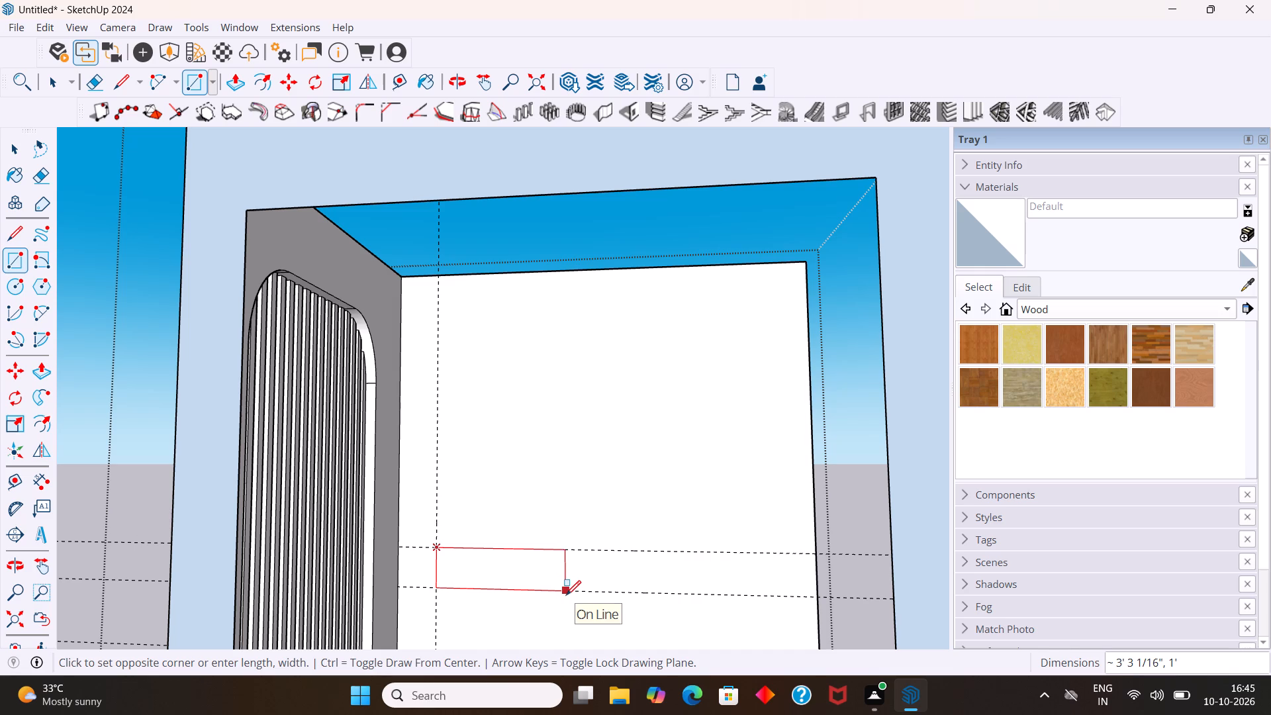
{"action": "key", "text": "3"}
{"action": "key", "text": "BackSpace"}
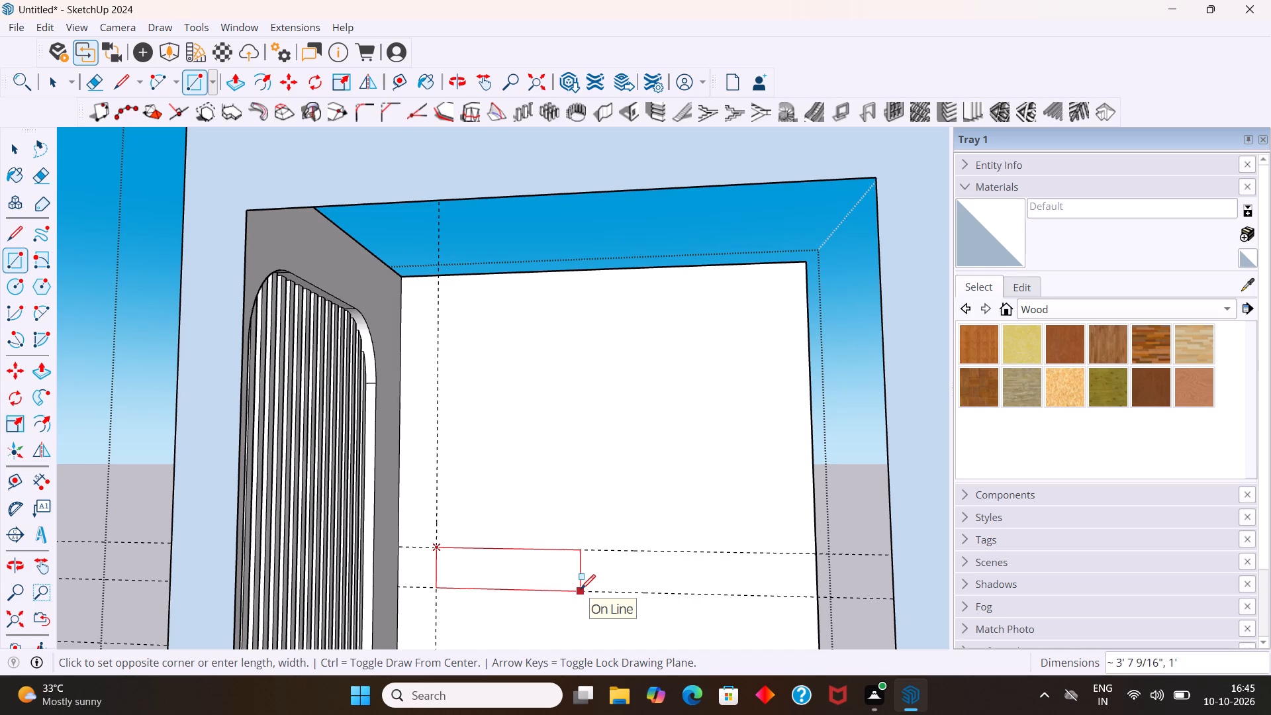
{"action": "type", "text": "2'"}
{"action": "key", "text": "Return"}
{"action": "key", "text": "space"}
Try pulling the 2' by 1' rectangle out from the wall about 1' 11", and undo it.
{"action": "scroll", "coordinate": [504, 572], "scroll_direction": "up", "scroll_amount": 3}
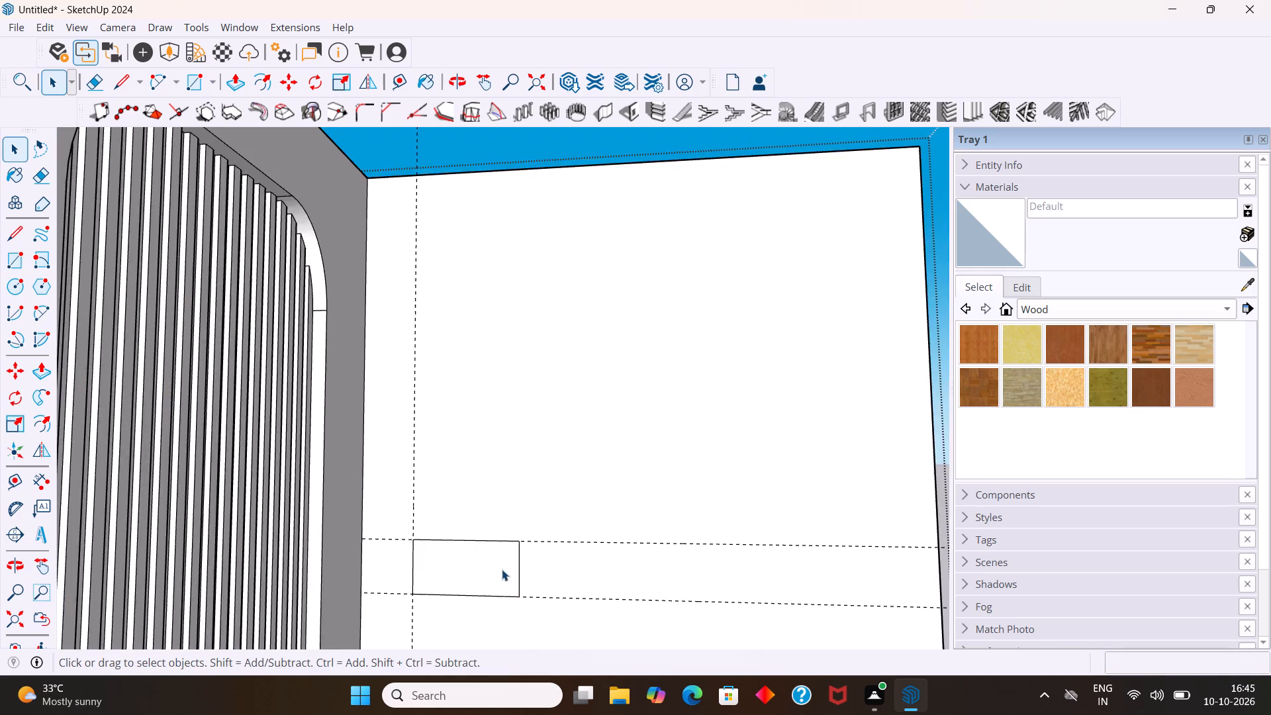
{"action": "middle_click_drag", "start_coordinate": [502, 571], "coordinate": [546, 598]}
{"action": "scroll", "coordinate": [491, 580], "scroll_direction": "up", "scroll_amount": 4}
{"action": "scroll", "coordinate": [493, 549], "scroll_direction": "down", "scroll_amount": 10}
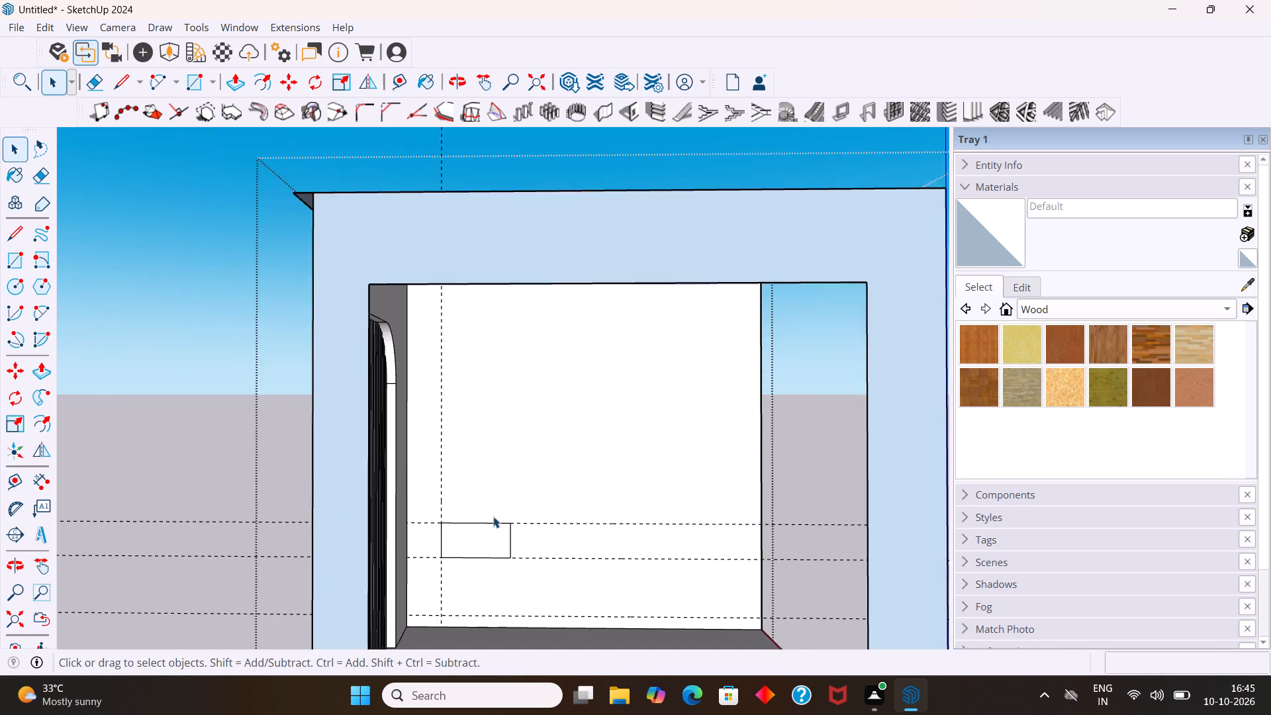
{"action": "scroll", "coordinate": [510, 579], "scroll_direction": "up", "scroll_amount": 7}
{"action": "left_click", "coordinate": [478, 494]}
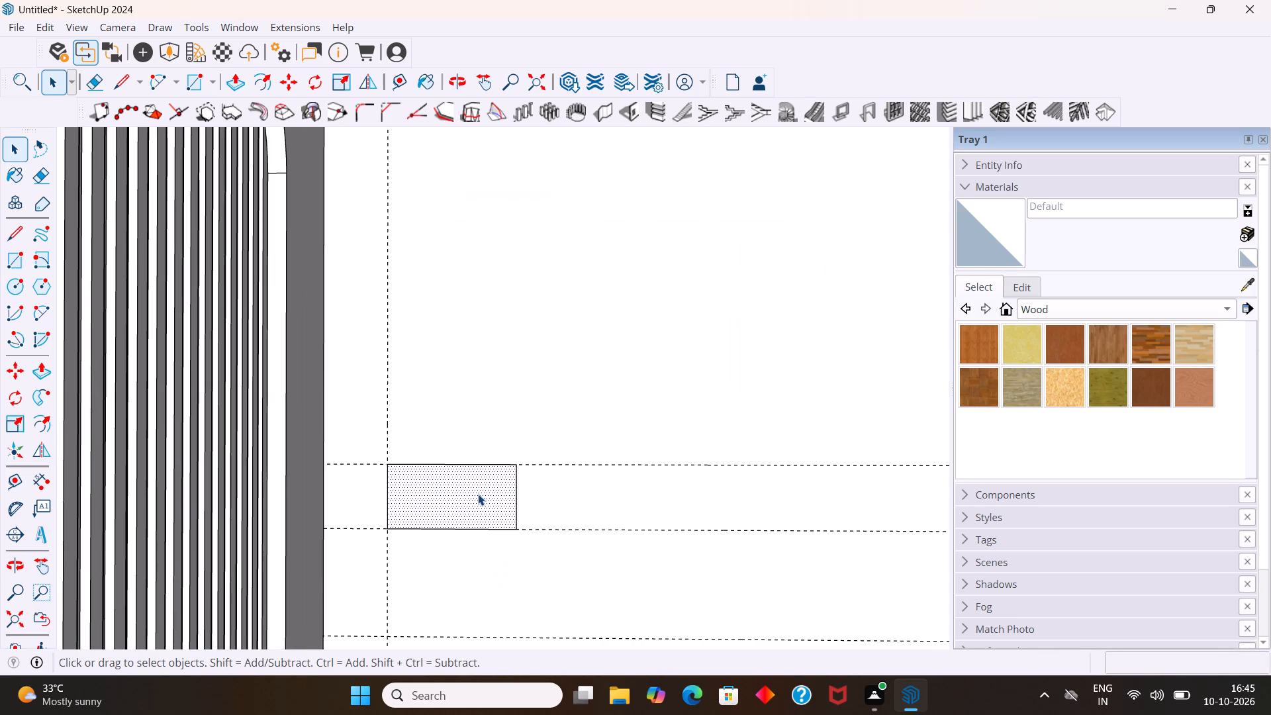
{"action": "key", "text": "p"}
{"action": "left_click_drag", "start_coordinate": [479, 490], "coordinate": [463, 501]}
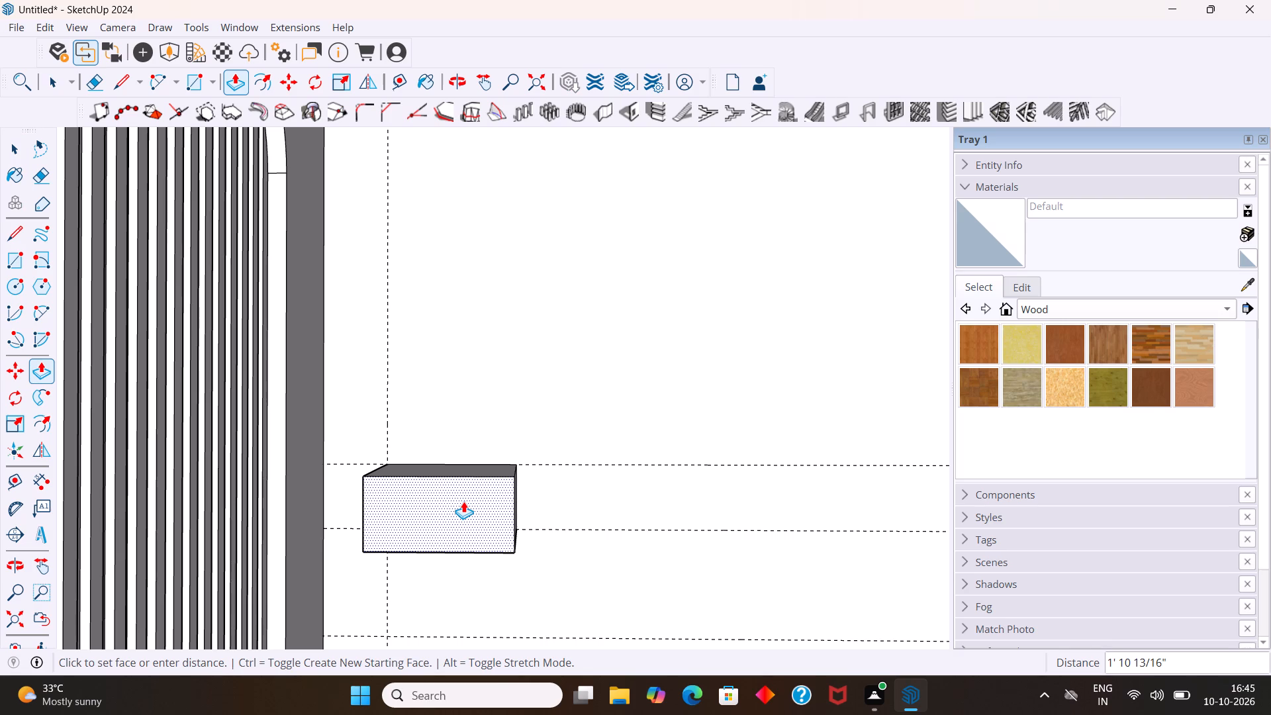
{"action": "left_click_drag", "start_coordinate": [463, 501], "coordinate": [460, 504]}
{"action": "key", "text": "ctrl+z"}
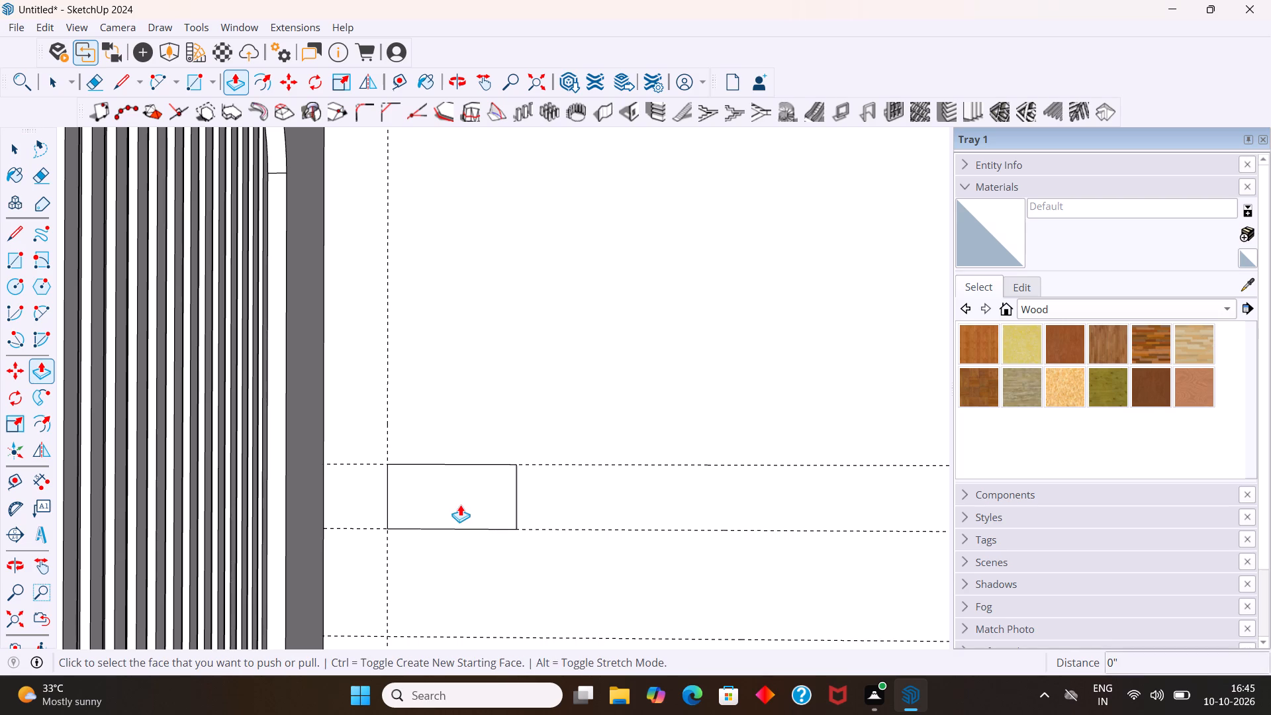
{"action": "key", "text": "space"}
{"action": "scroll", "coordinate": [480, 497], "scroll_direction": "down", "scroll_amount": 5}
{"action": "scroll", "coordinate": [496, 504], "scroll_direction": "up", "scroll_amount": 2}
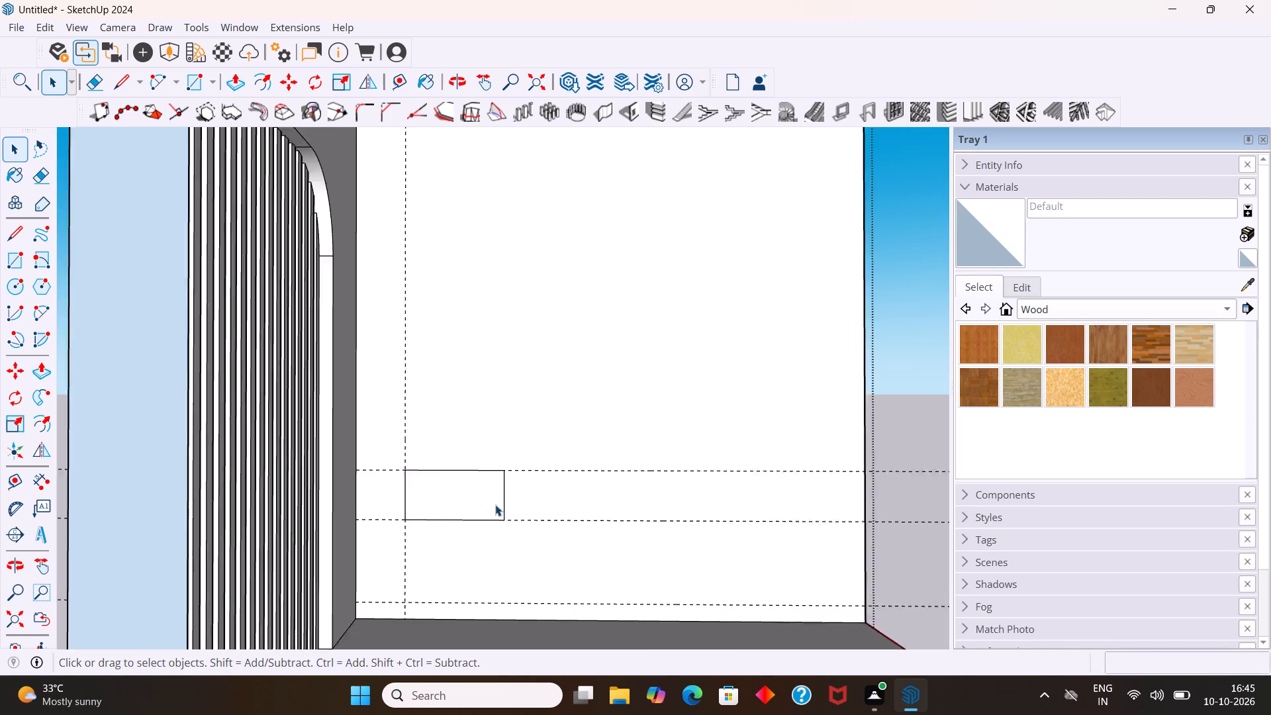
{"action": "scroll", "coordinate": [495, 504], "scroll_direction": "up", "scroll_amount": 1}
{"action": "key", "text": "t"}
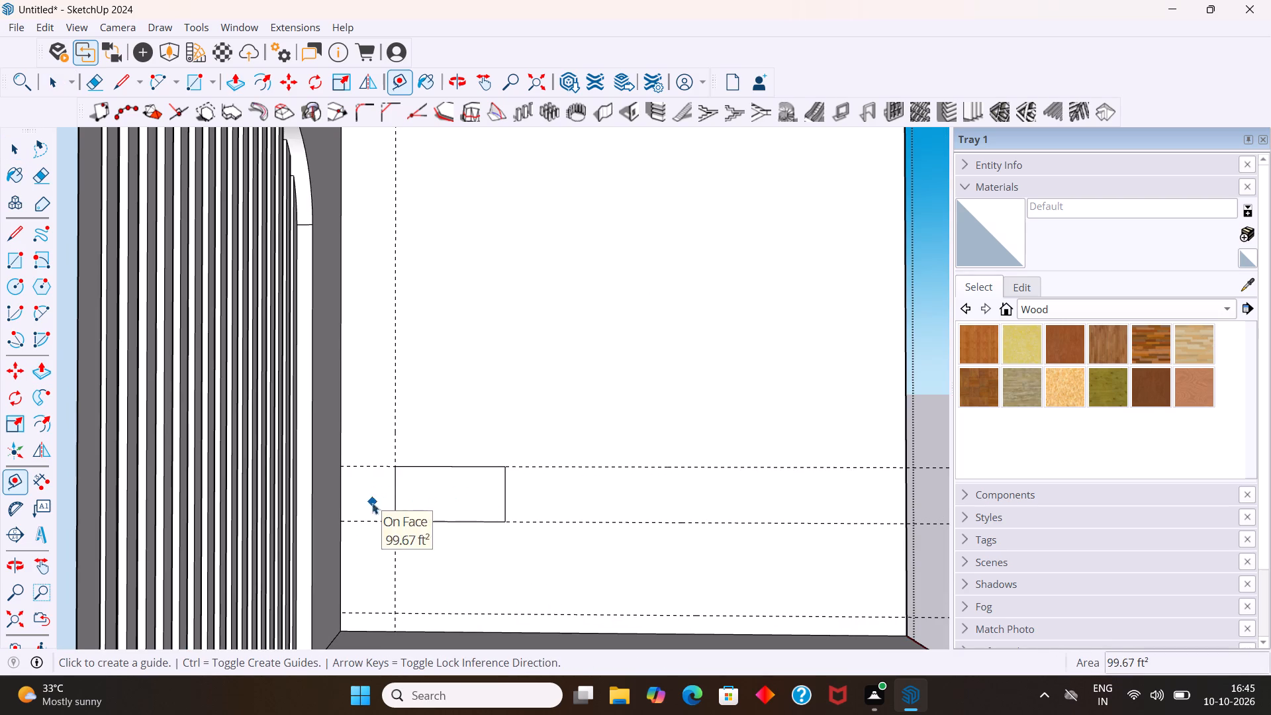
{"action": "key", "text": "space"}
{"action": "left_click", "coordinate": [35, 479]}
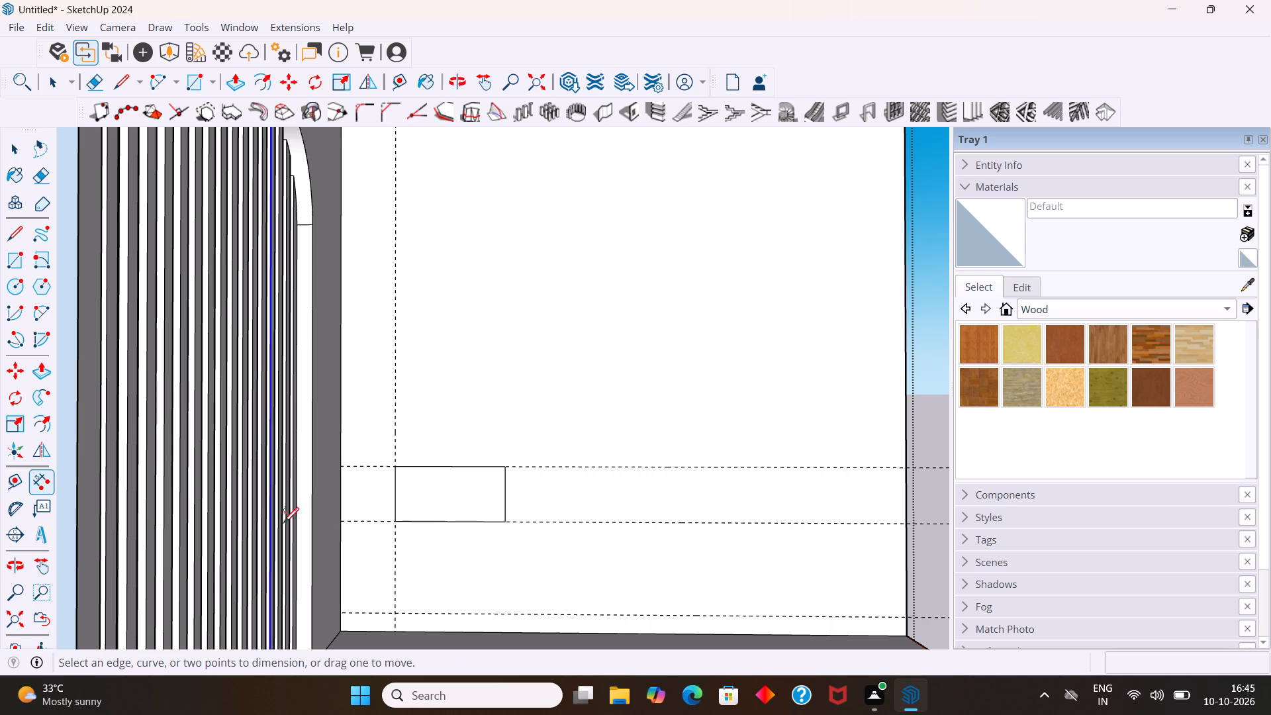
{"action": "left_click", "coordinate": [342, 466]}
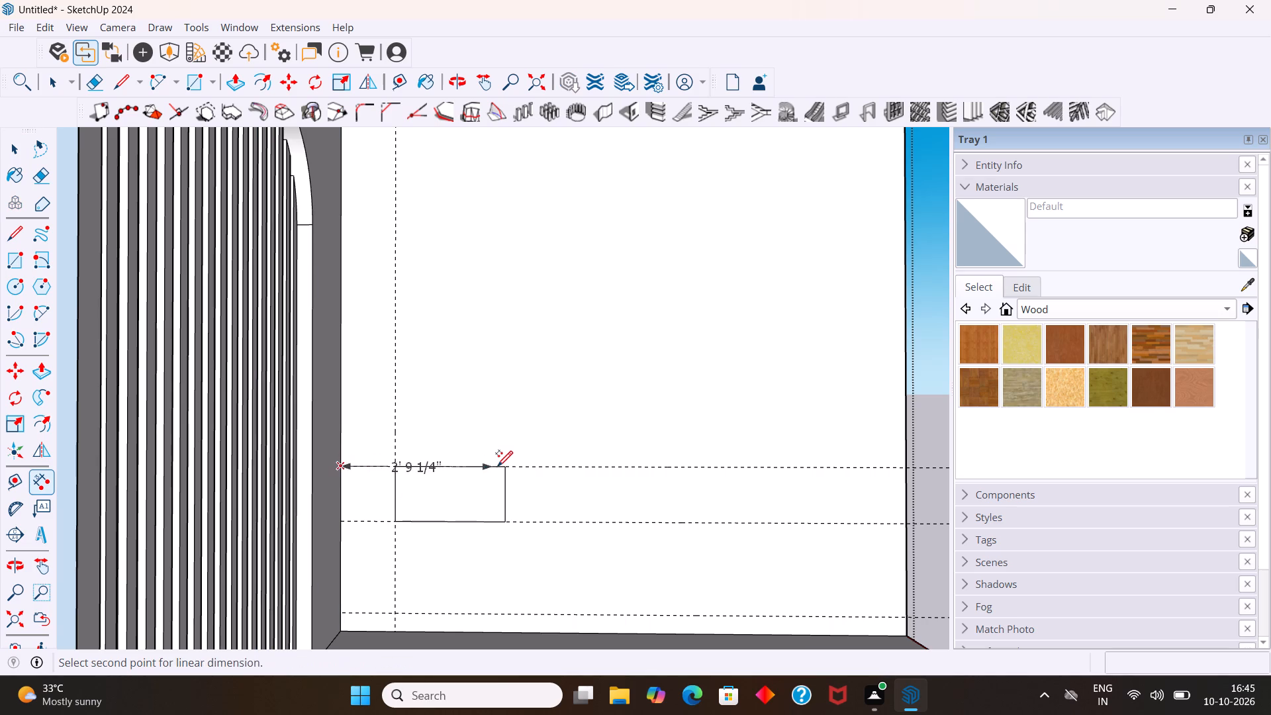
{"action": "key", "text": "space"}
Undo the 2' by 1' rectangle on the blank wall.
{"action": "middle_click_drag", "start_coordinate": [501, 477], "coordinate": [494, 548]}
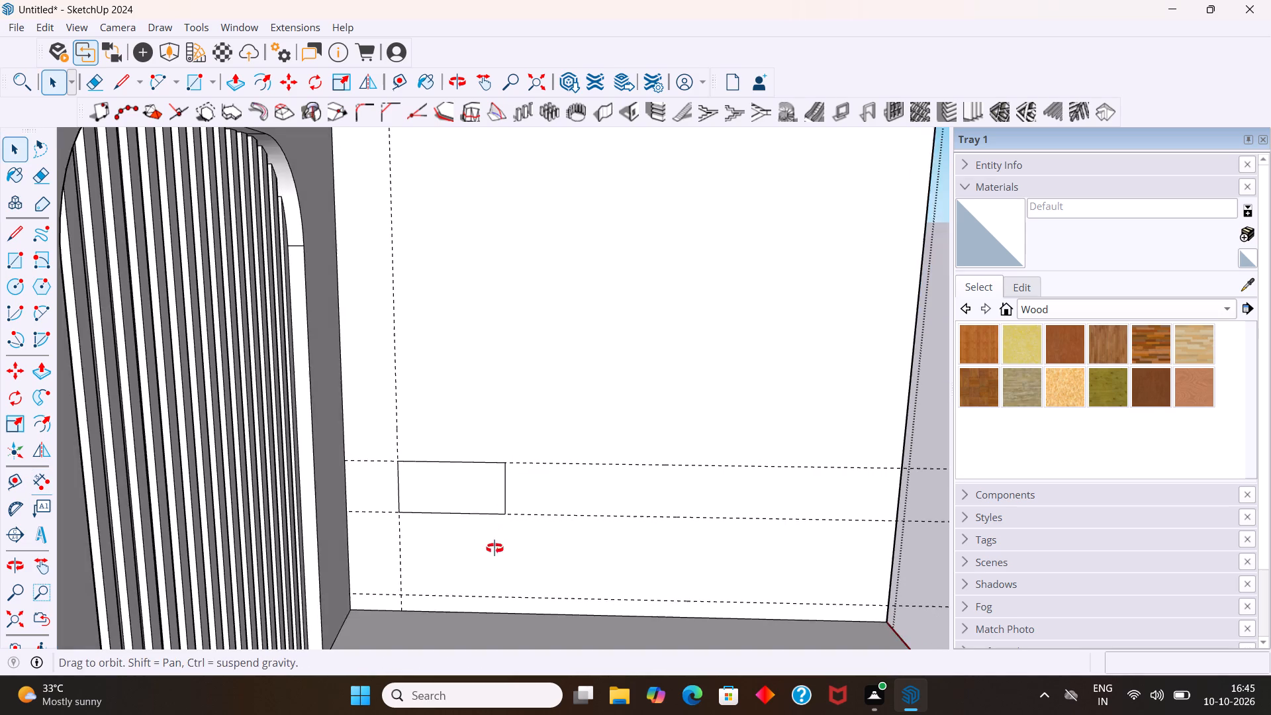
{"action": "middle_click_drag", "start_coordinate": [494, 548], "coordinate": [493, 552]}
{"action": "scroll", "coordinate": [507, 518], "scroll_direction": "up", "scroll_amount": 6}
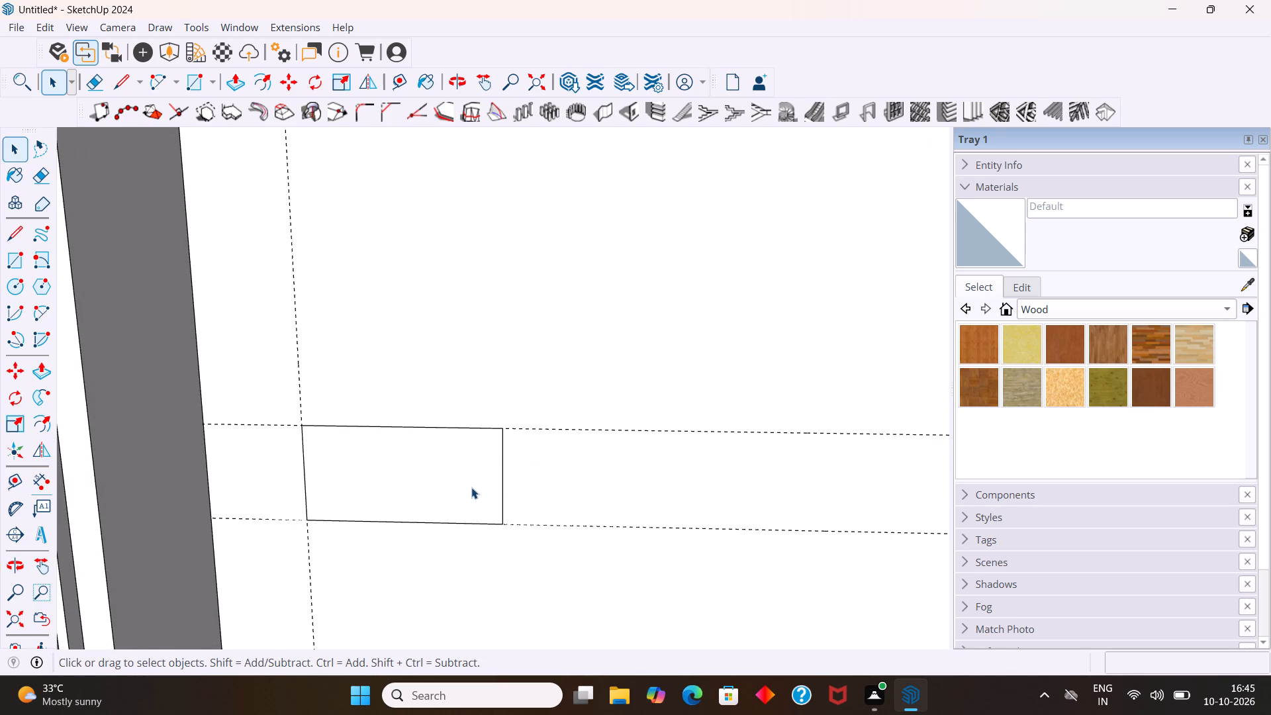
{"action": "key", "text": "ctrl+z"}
Draw a 1' high rectangle between the upper two guides from the vertical guide, trying a 4' width before setting 40".
{"action": "key", "text": "r"}
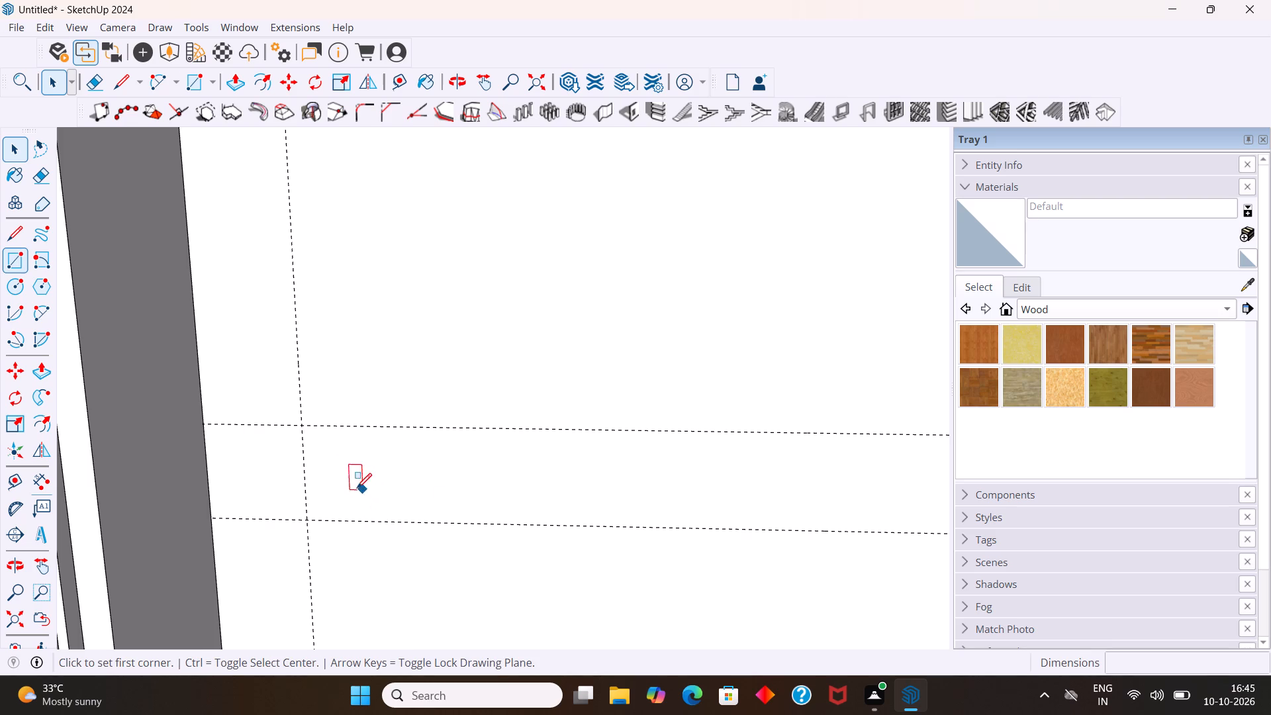
{"action": "left_click", "coordinate": [301, 428]}
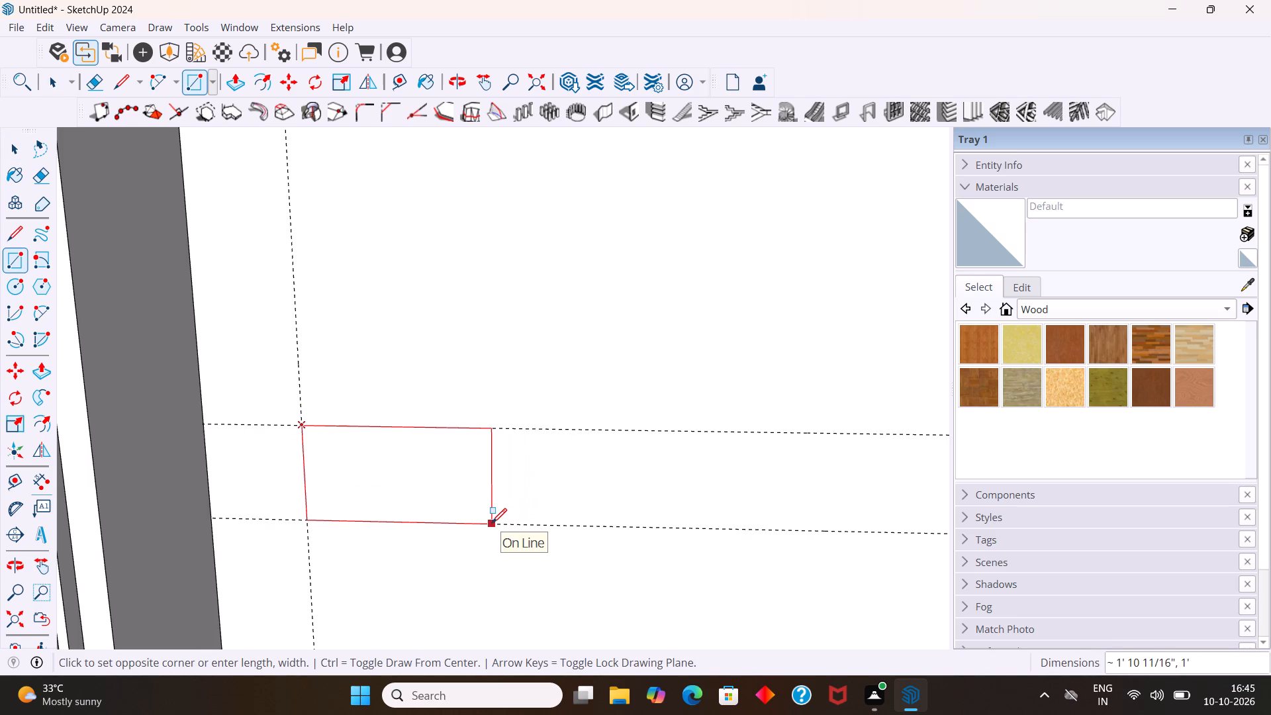
{"action": "type", "text": "4'"}
{"action": "key", "text": "Return"}
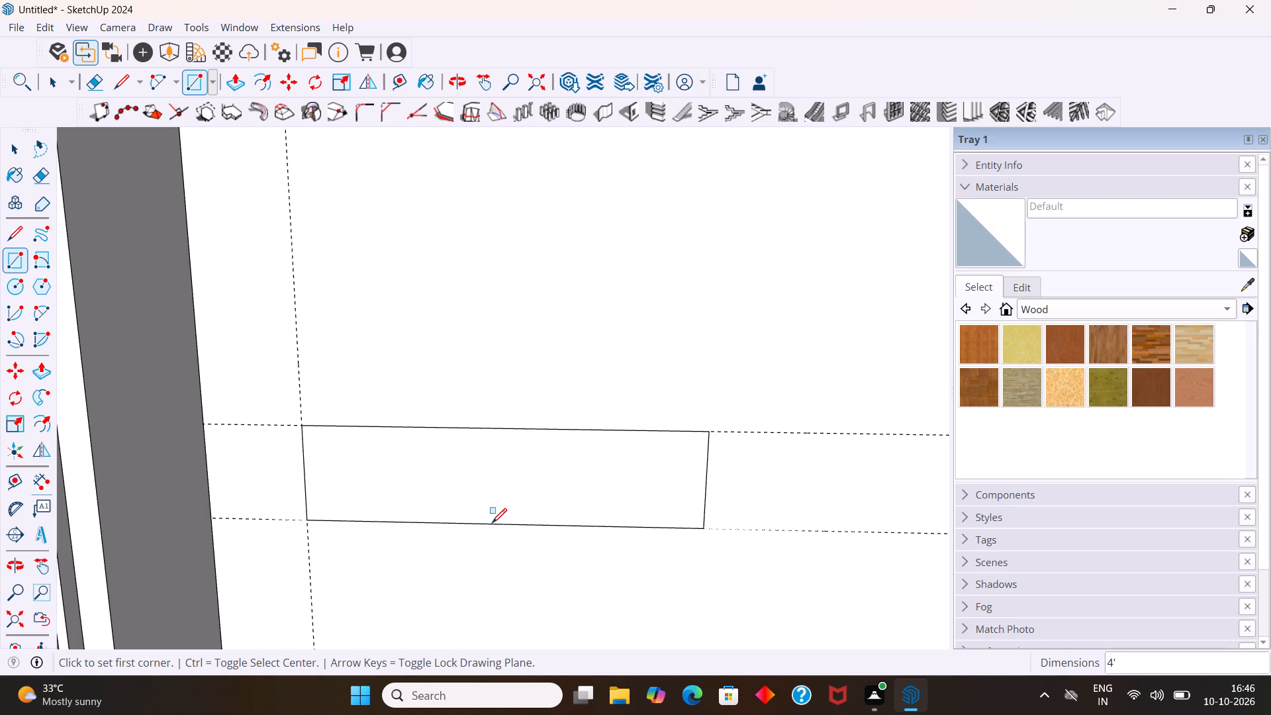
{"action": "type", "text": "40"}
{"action": "key", "text": "Return"}
{"action": "key", "text": "space"}
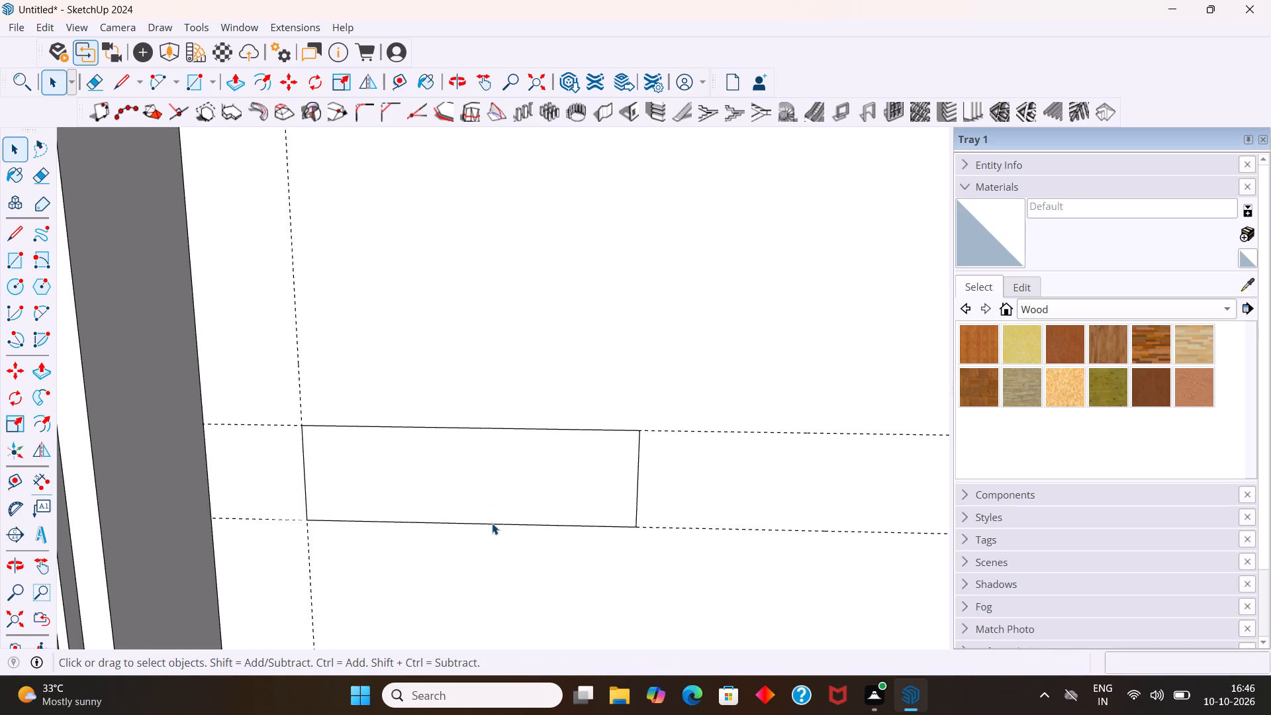
Pull the 40" by 1' rectangle out from the side wall by 18" to form a box.
{"action": "scroll", "coordinate": [497, 516], "scroll_direction": "down", "scroll_amount": 9}
{"action": "middle_click_drag", "start_coordinate": [590, 508], "coordinate": [577, 405]}
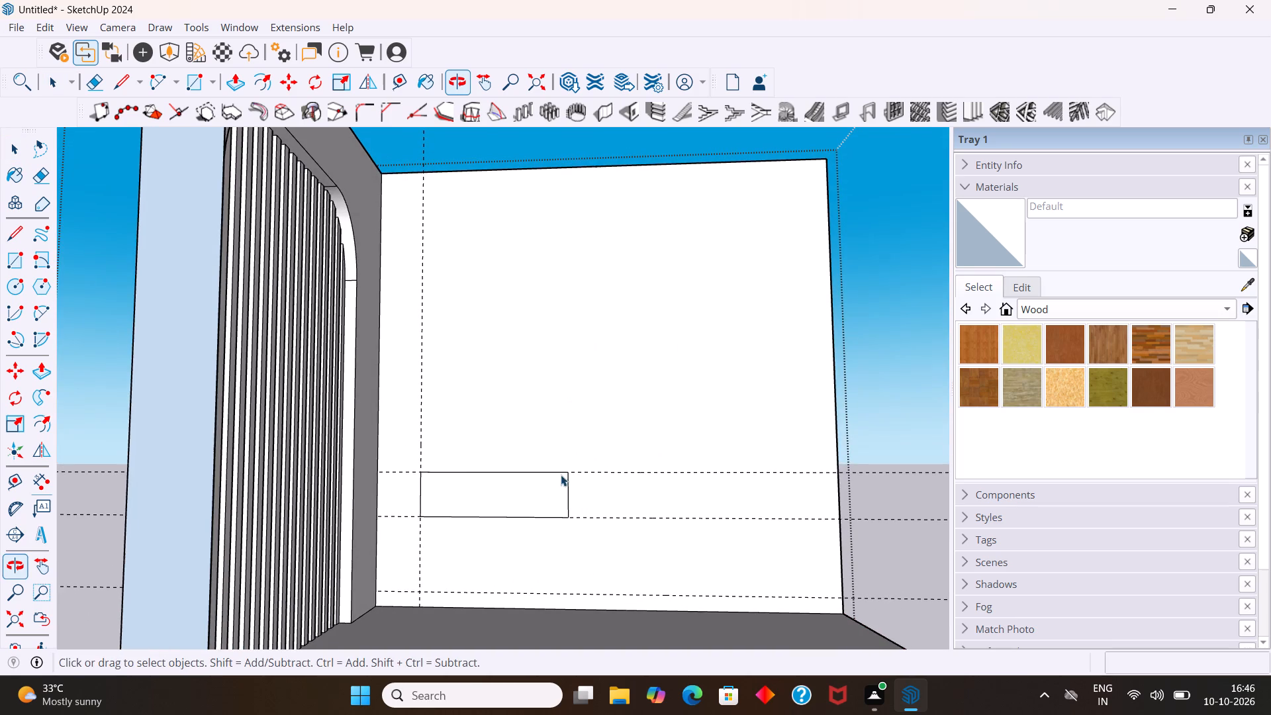
{"action": "middle_click_drag", "start_coordinate": [550, 489], "coordinate": [587, 520]}
{"action": "scroll", "coordinate": [587, 519], "scroll_direction": "up", "scroll_amount": 1}
{"action": "left_click", "coordinate": [531, 501]}
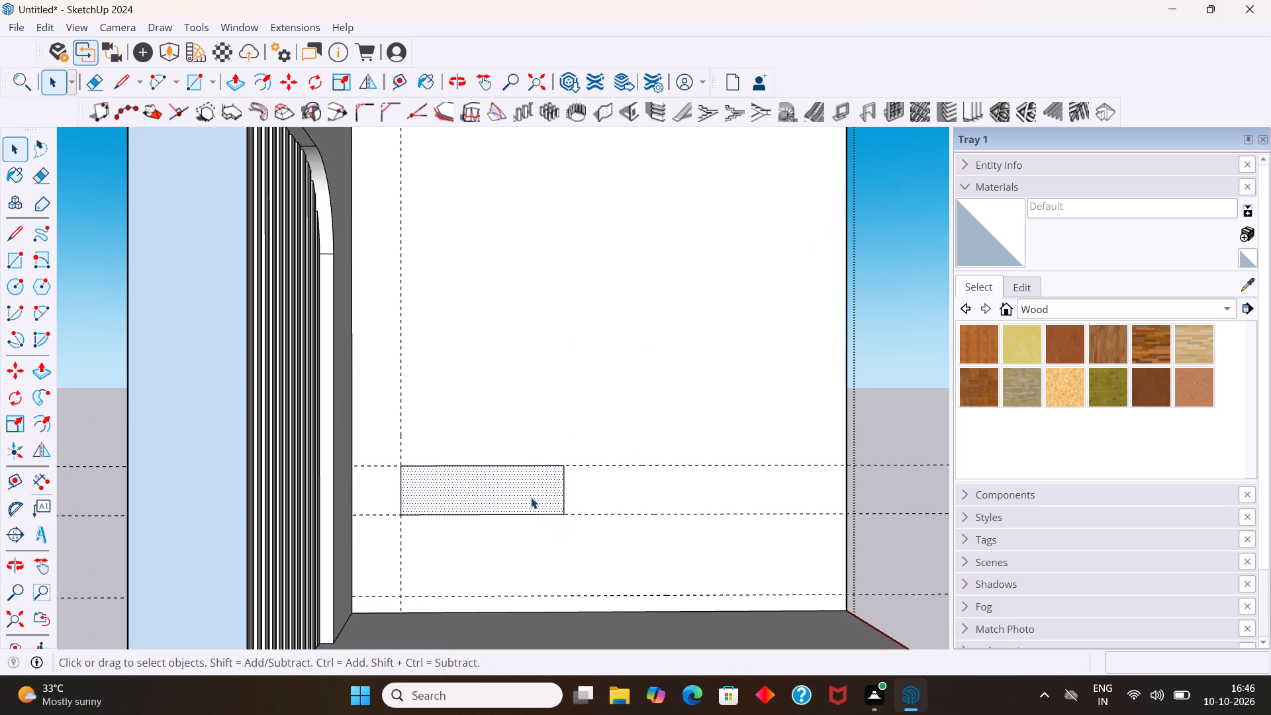
{"action": "key", "text": "p"}
{"action": "left_click_drag", "start_coordinate": [534, 486], "coordinate": [504, 504]}
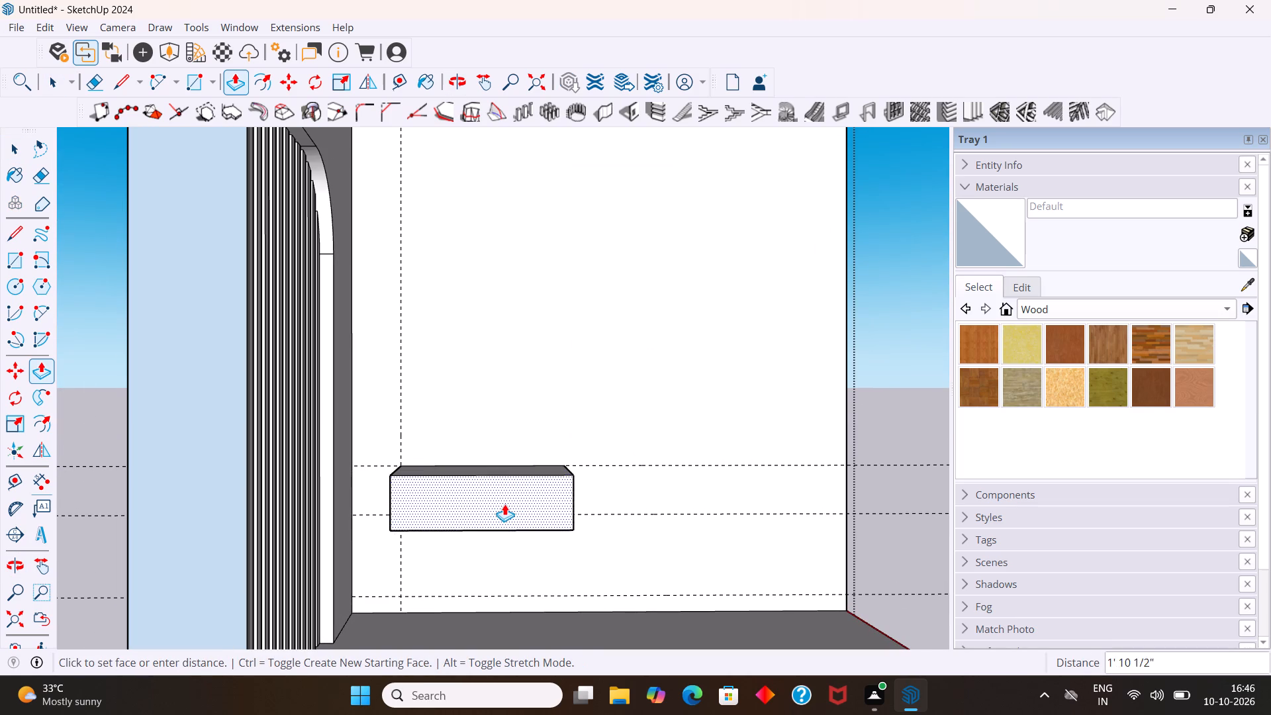
{"action": "left_click_drag", "start_coordinate": [504, 504], "coordinate": [502, 506]}
{"action": "key", "text": "1"}
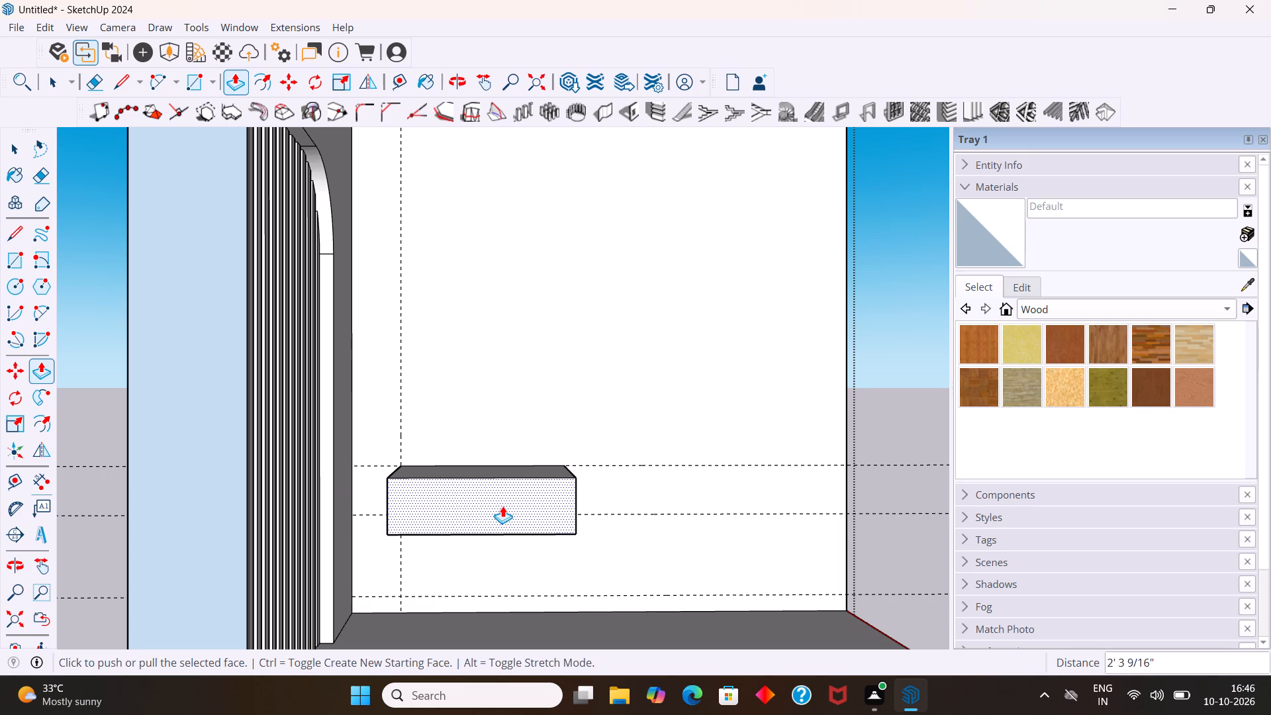
{"action": "key", "text": "8"}
{"action": "key", "text": "Return"}
{"action": "key", "text": "space"}
Add a guide on the box's top parallel to its long front edge, trying a 5" offset before setting 3".
{"action": "middle_click_drag", "start_coordinate": [506, 506], "coordinate": [404, 606]}
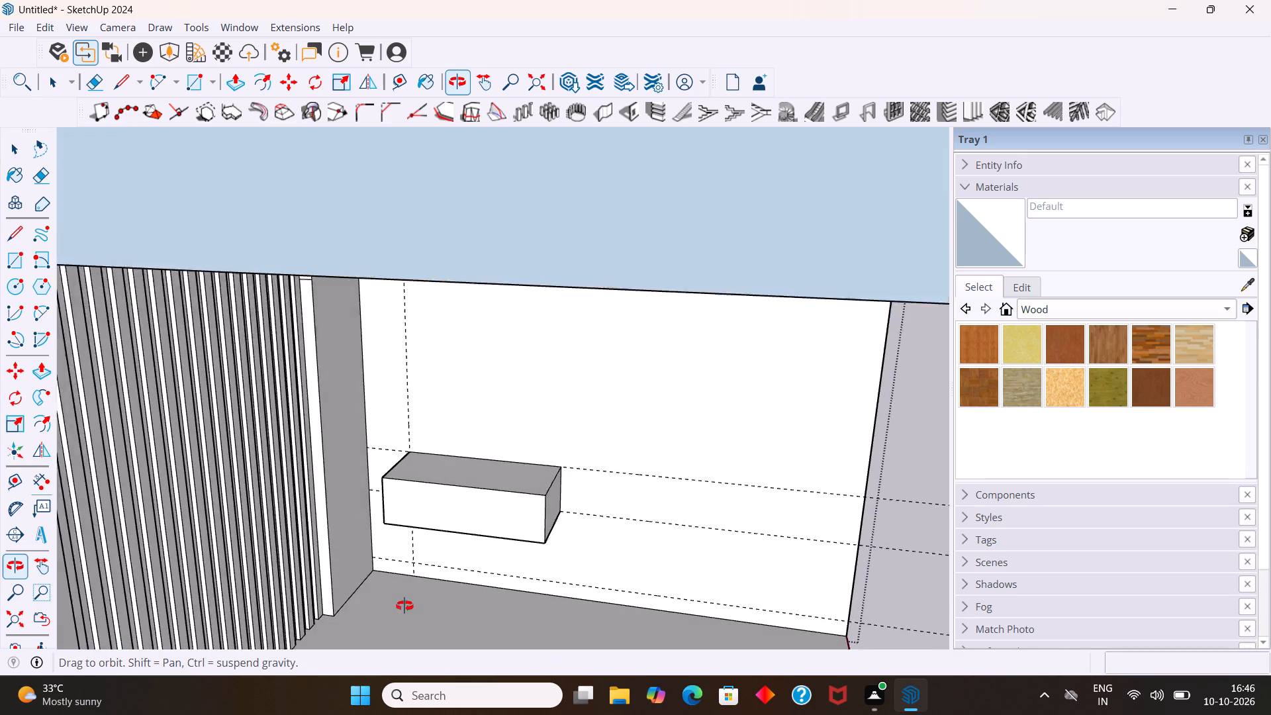
{"action": "middle_click_drag", "start_coordinate": [404, 606], "coordinate": [381, 621]}
{"action": "middle_click_drag", "start_coordinate": [643, 552], "coordinate": [367, 572]}
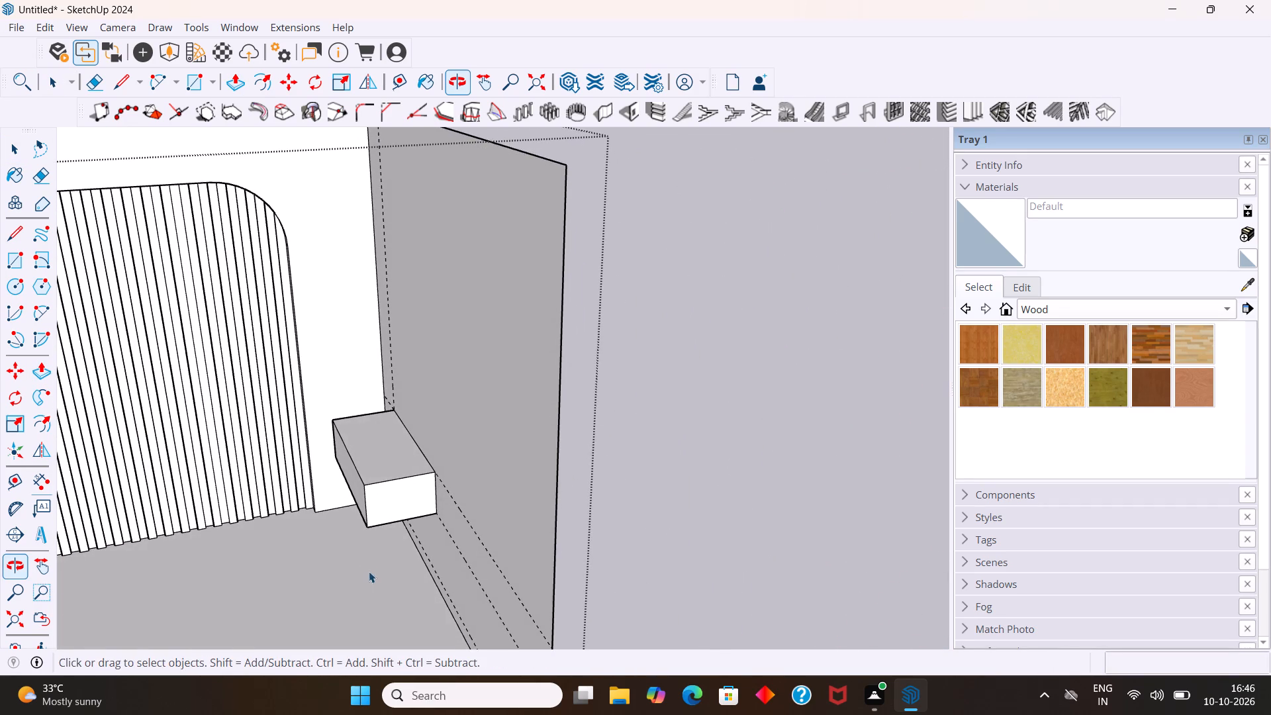
{"action": "scroll", "coordinate": [395, 558], "scroll_direction": "down", "scroll_amount": 4}
{"action": "middle_click_drag", "start_coordinate": [389, 550], "coordinate": [446, 549]}
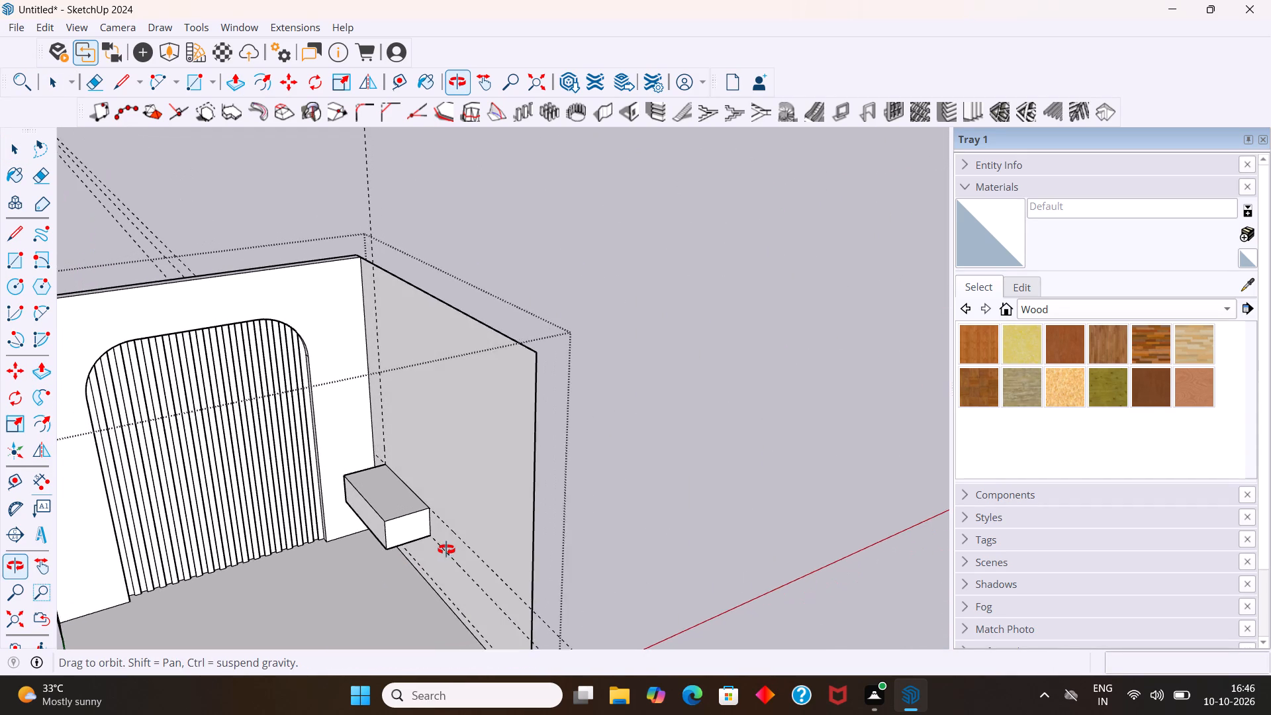
{"action": "middle_click_drag", "start_coordinate": [446, 549], "coordinate": [459, 556]}
{"action": "scroll", "coordinate": [434, 540], "scroll_direction": "up", "scroll_amount": 9}
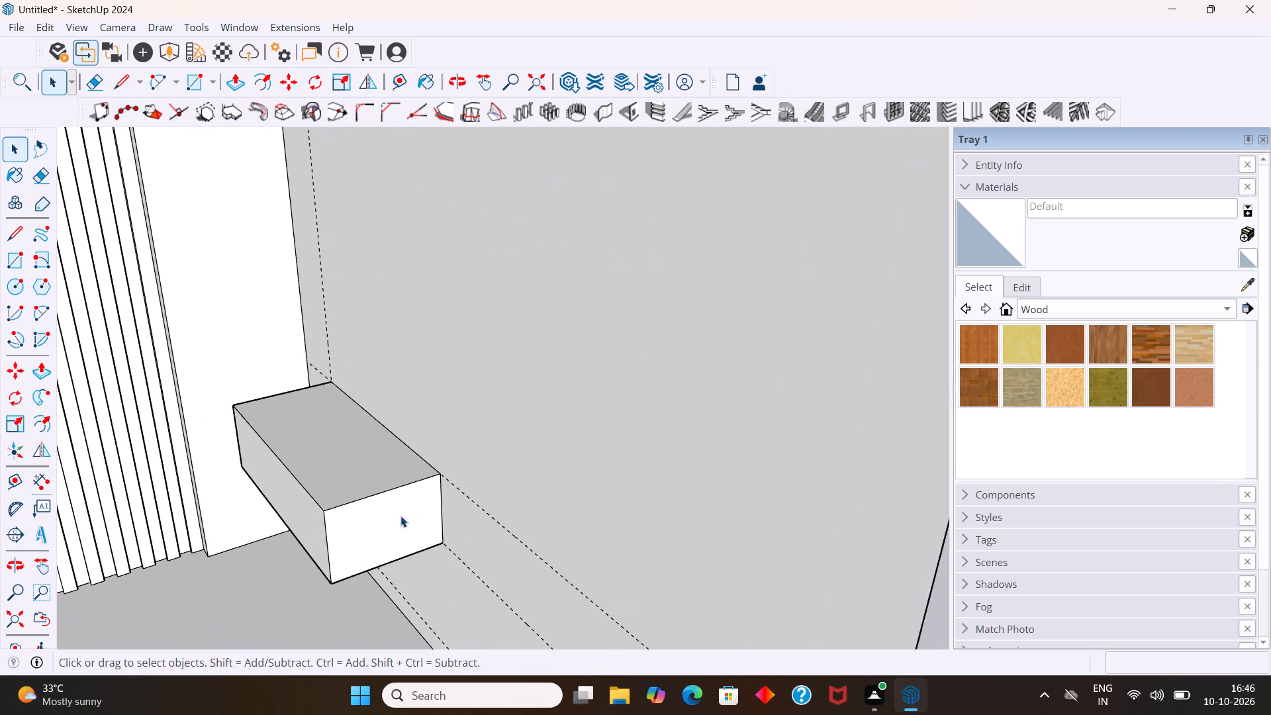
{"action": "scroll", "coordinate": [400, 516], "scroll_direction": "up", "scroll_amount": 1}
{"action": "middle_click_drag", "start_coordinate": [390, 499], "coordinate": [375, 622]}
{"action": "scroll", "coordinate": [453, 483], "scroll_direction": "down", "scroll_amount": 5}
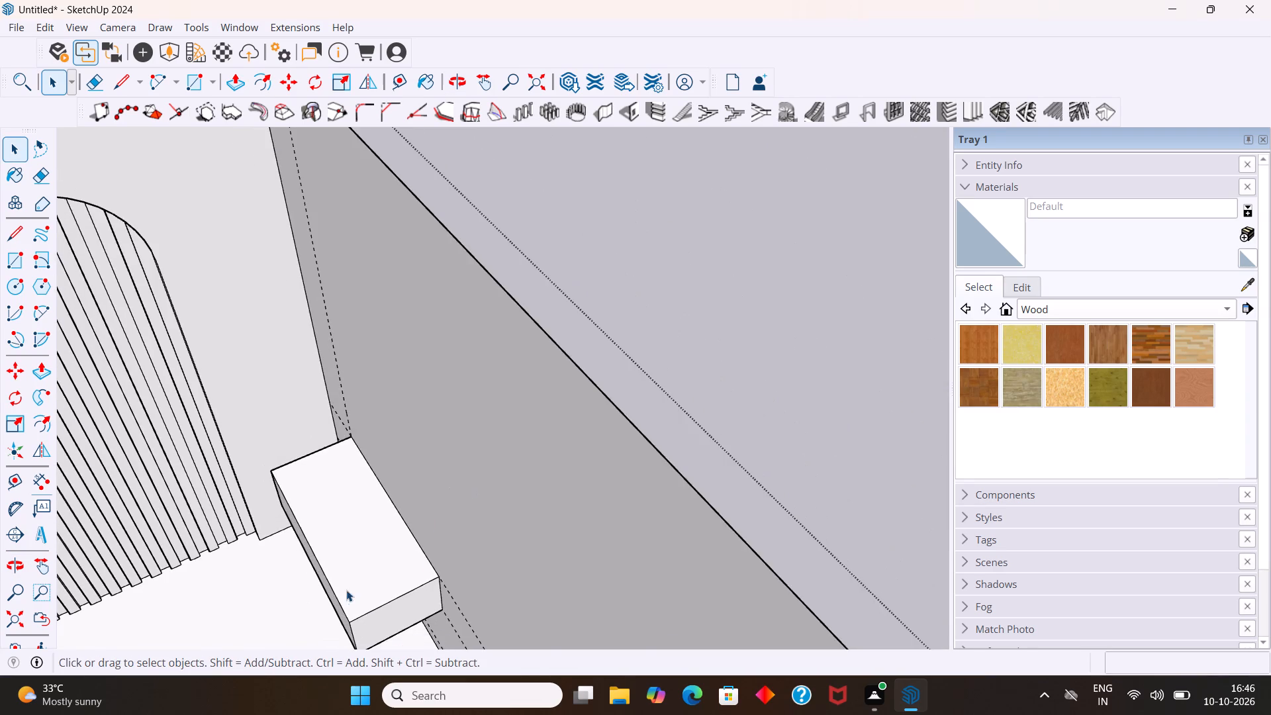
{"action": "scroll", "coordinate": [361, 563], "scroll_direction": "down", "scroll_amount": 5}
{"action": "middle_click_drag", "start_coordinate": [371, 559], "coordinate": [516, 501]}
{"action": "scroll", "coordinate": [502, 487], "scroll_direction": "down", "scroll_amount": 6}
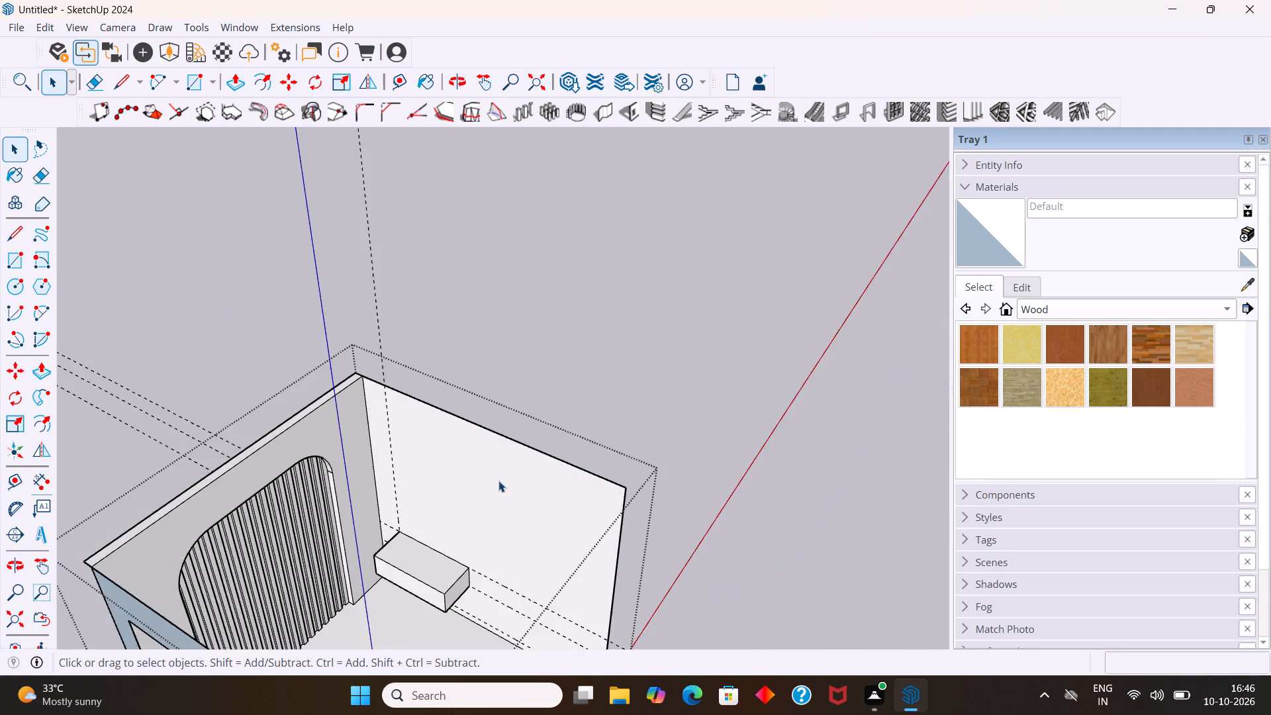
{"action": "scroll", "coordinate": [498, 481], "scroll_direction": "down", "scroll_amount": 4}
{"action": "scroll", "coordinate": [477, 616], "scroll_direction": "up", "scroll_amount": 12}
{"action": "scroll", "coordinate": [436, 542], "scroll_direction": "down", "scroll_amount": 1}
{"action": "scroll", "coordinate": [435, 539], "scroll_direction": "up", "scroll_amount": 2}
{"action": "middle_click_drag", "start_coordinate": [432, 533], "coordinate": [453, 632]}
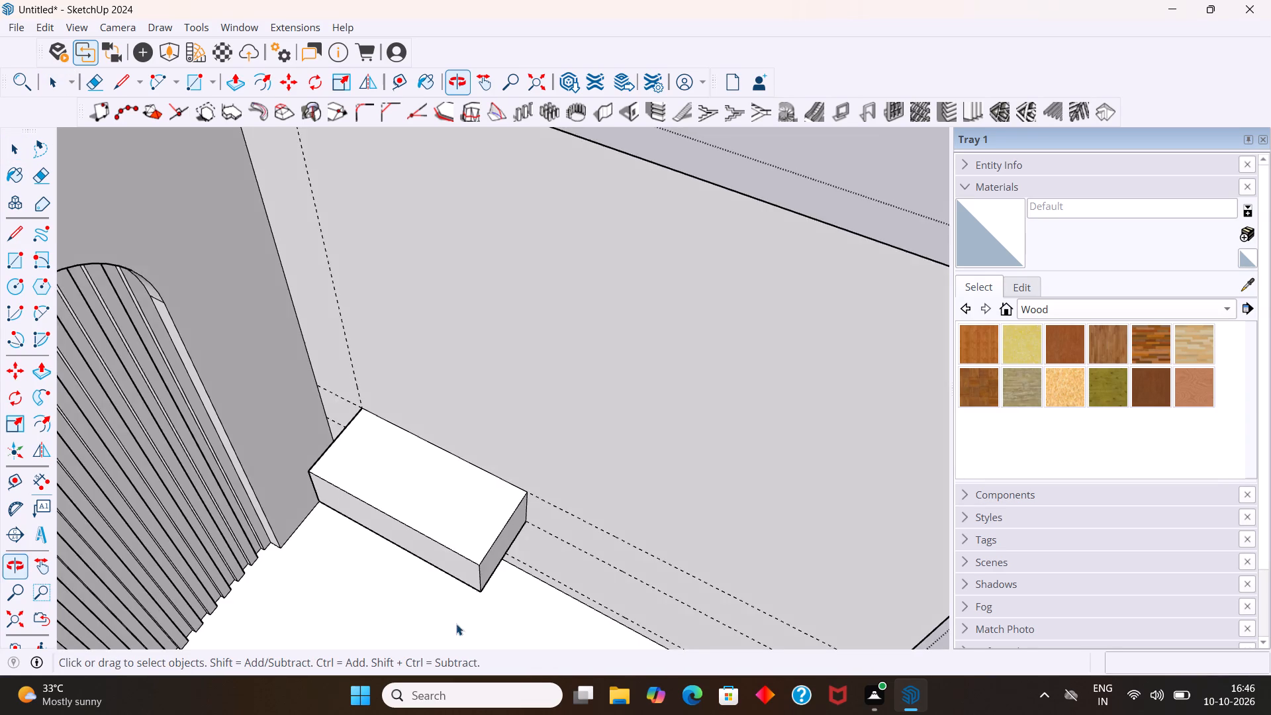
{"action": "scroll", "coordinate": [453, 566], "scroll_direction": "up", "scroll_amount": 4}
{"action": "key", "text": "t"}
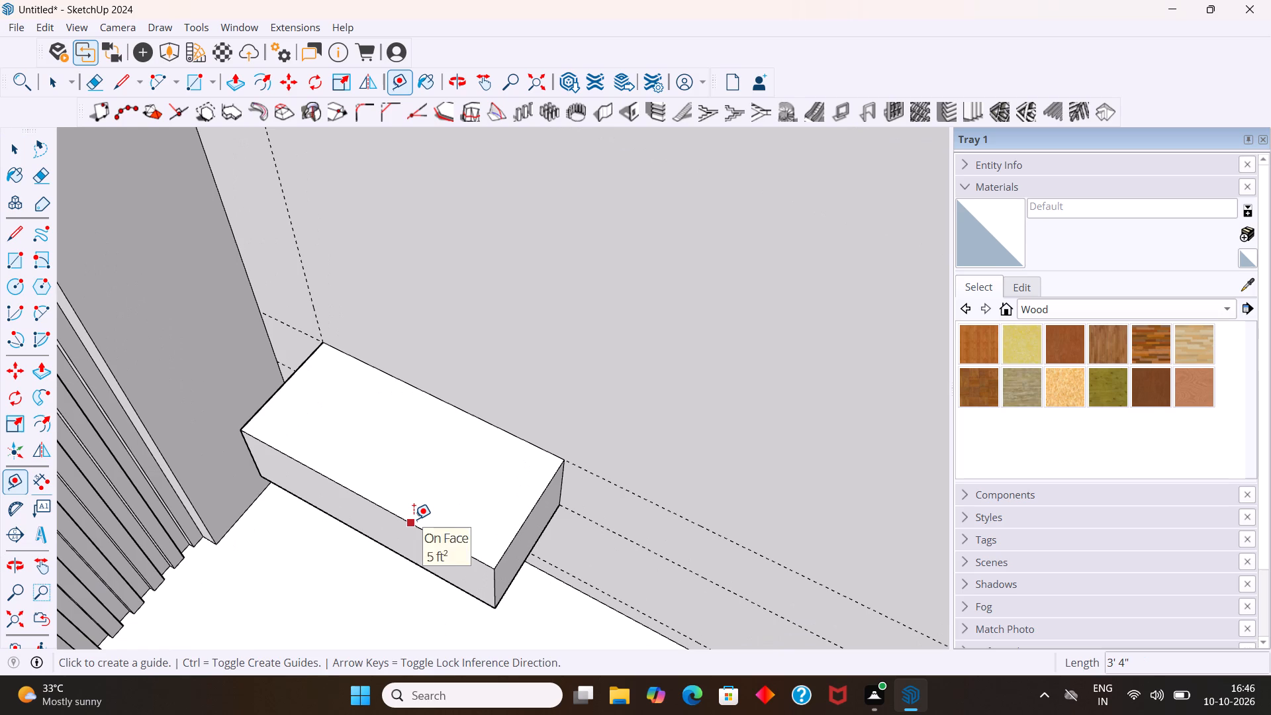
{"action": "left_click", "coordinate": [414, 518]}
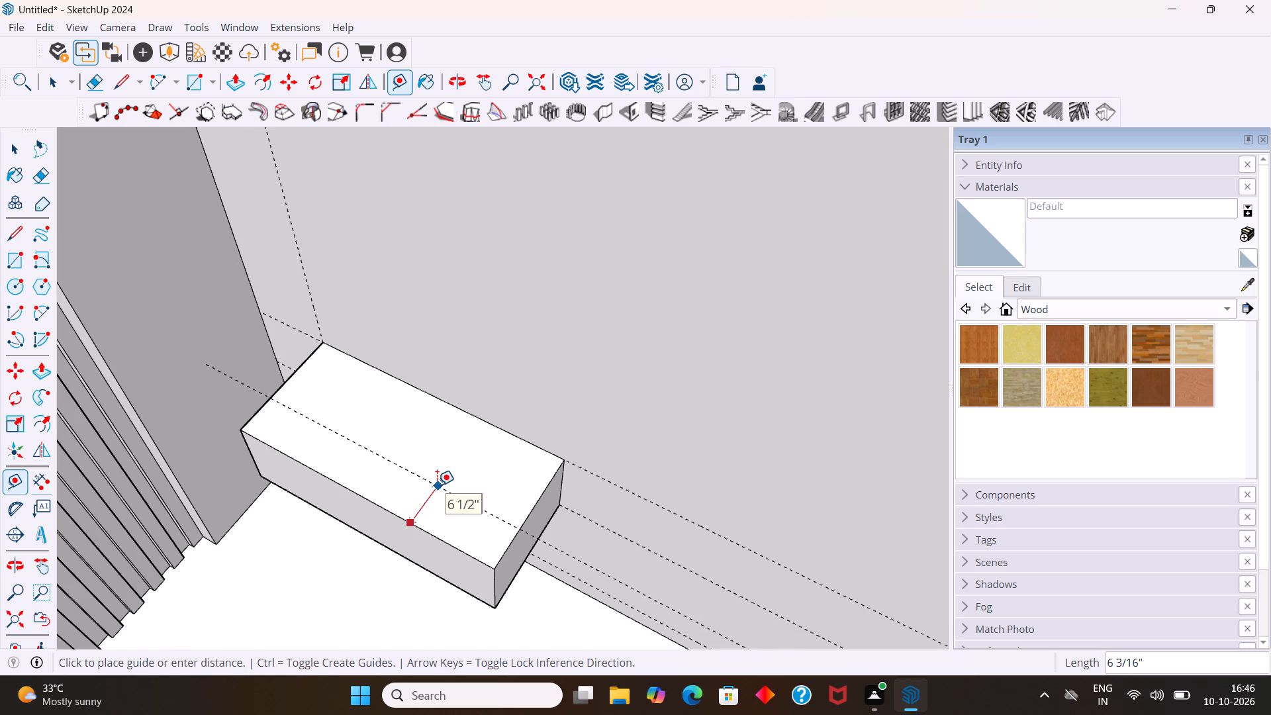
{"action": "key", "text": "5"}
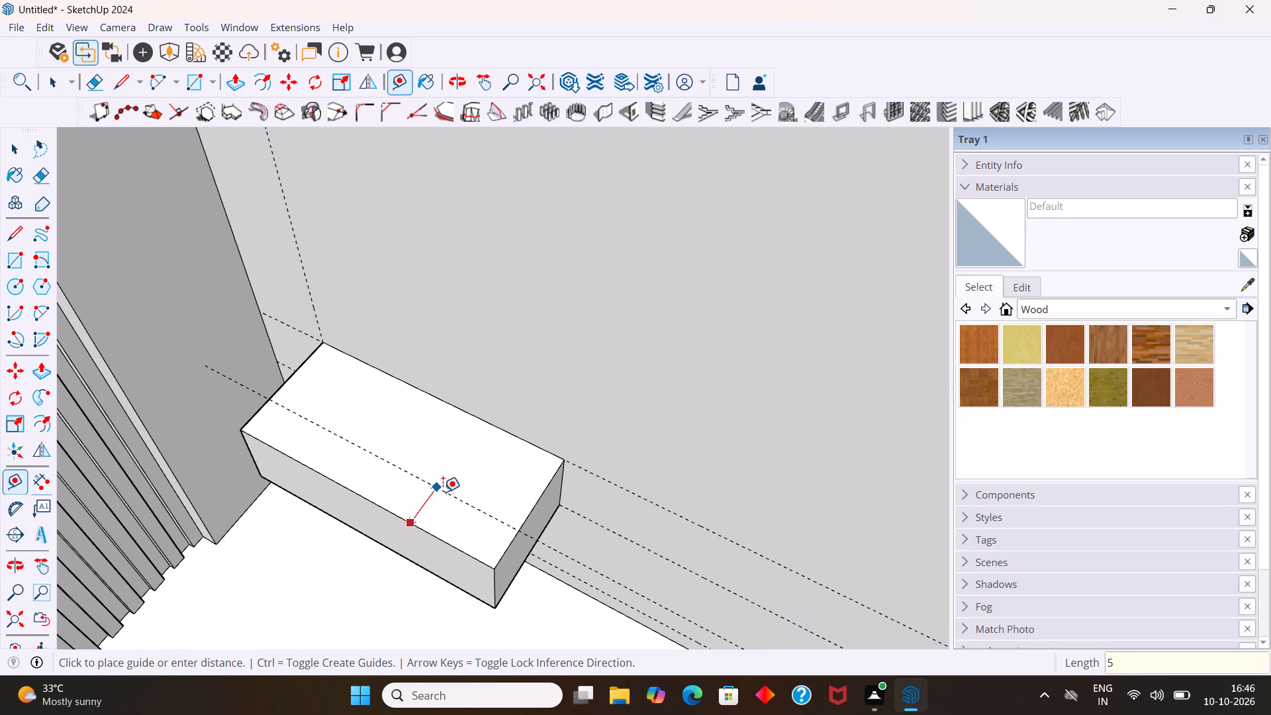
{"action": "key", "text": "Return"}
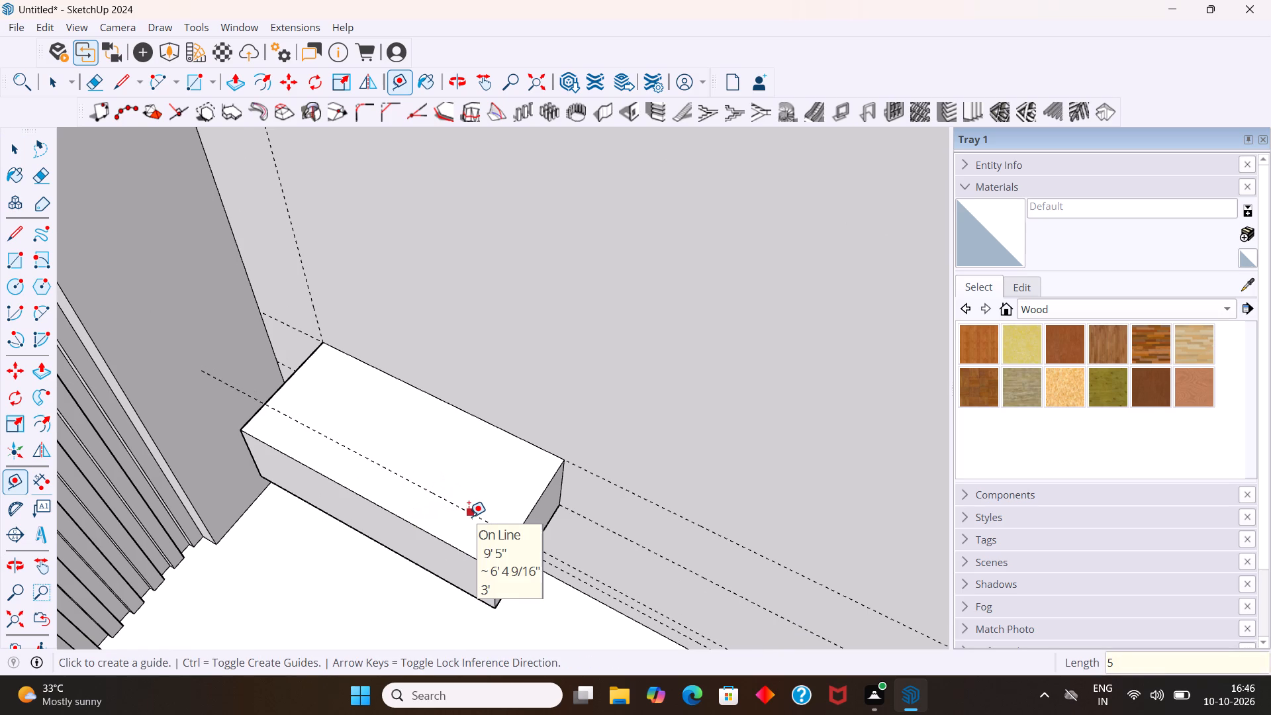
{"action": "key", "text": "3"}
{"action": "key", "text": "Return"}
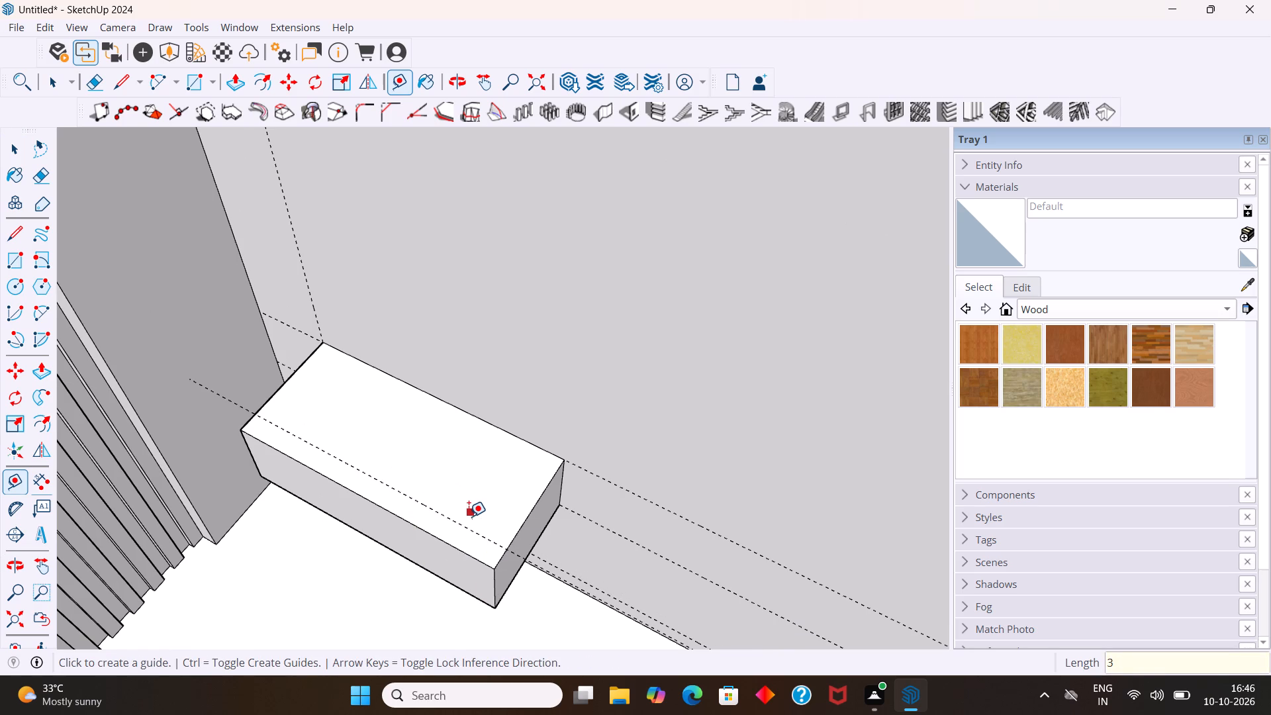
Add two guides on the box's top, each 3" inward from one of its short edges.
{"action": "left_click", "coordinate": [274, 391]}
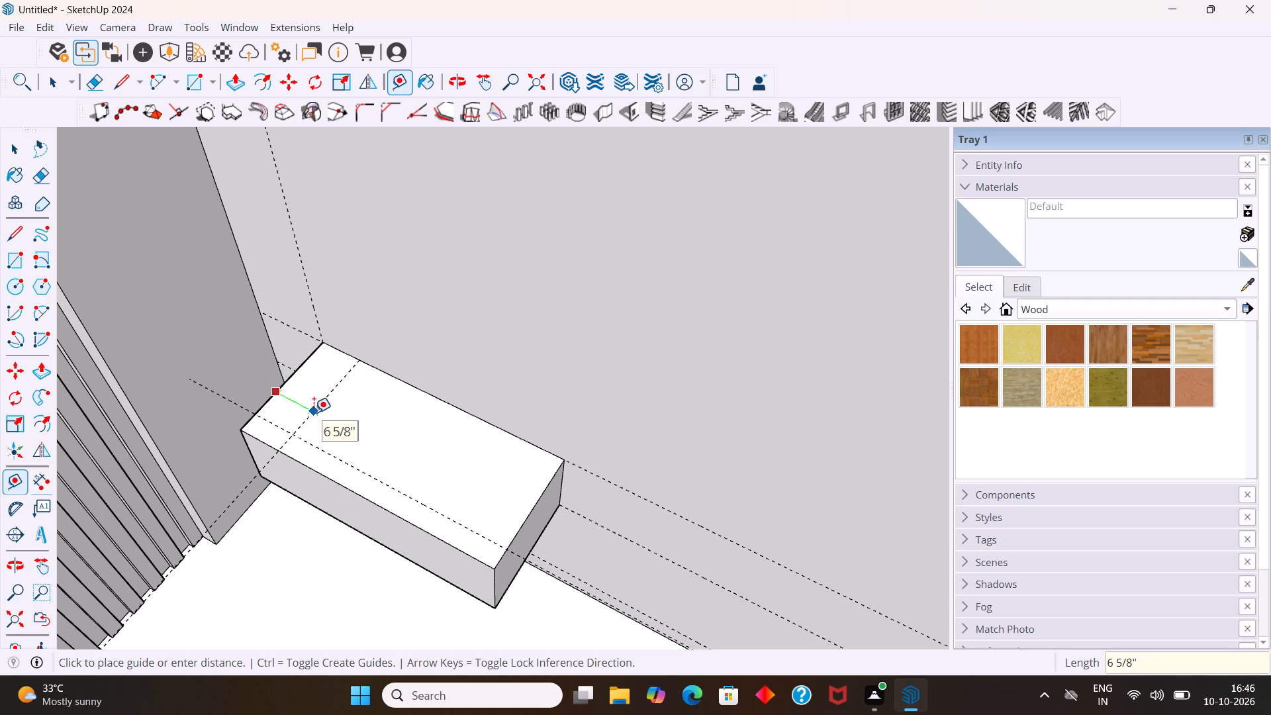
{"action": "key", "text": "3"}
{"action": "key", "text": "Return"}
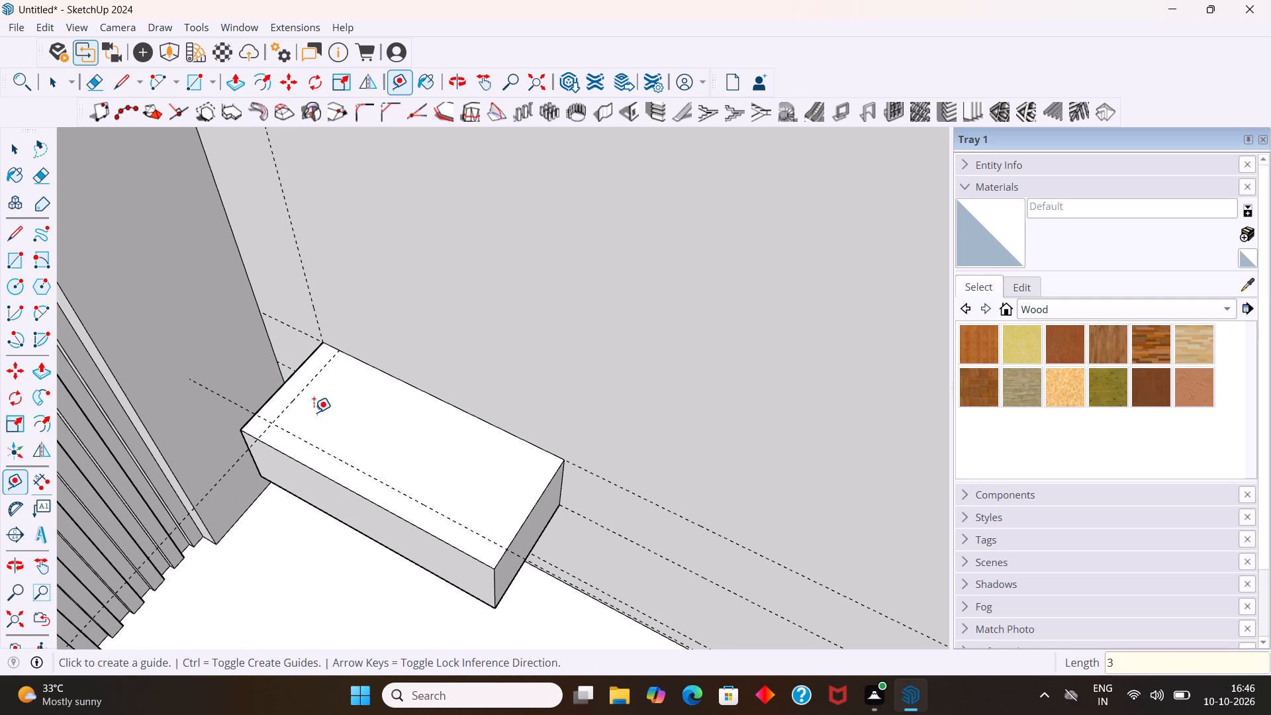
{"action": "left_click", "coordinate": [529, 507]}
{"action": "key", "text": "3"}
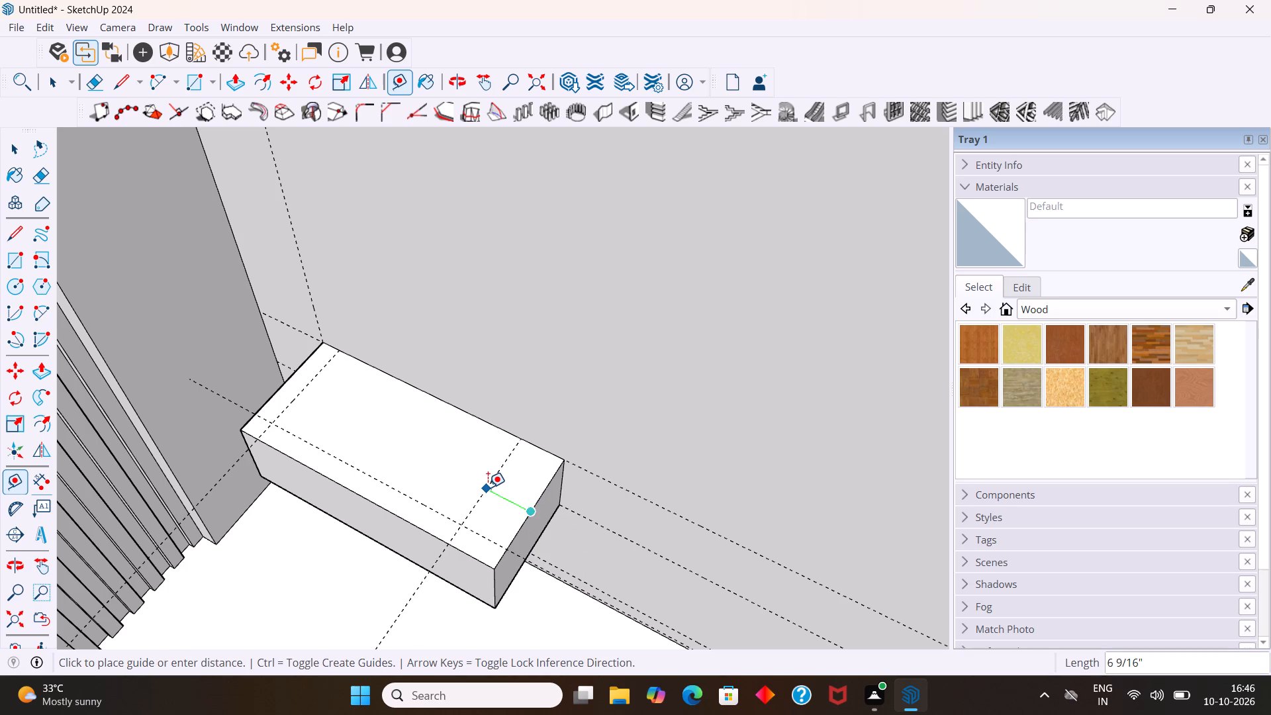
{"action": "key", "text": "Return"}
{"action": "key", "text": "space"}
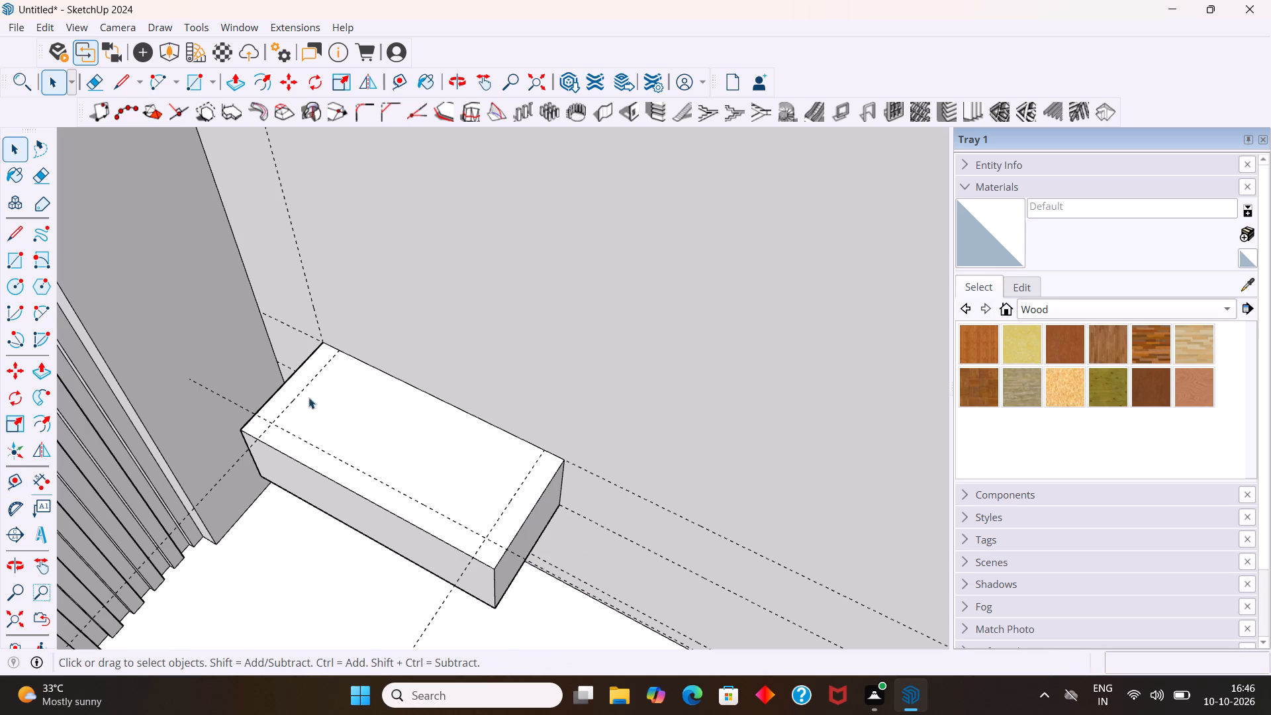
Draw a tangent arc between the guide intersections across the box top's front corner nearest the headboard wall.
{"action": "left_click", "coordinate": [42, 311]}
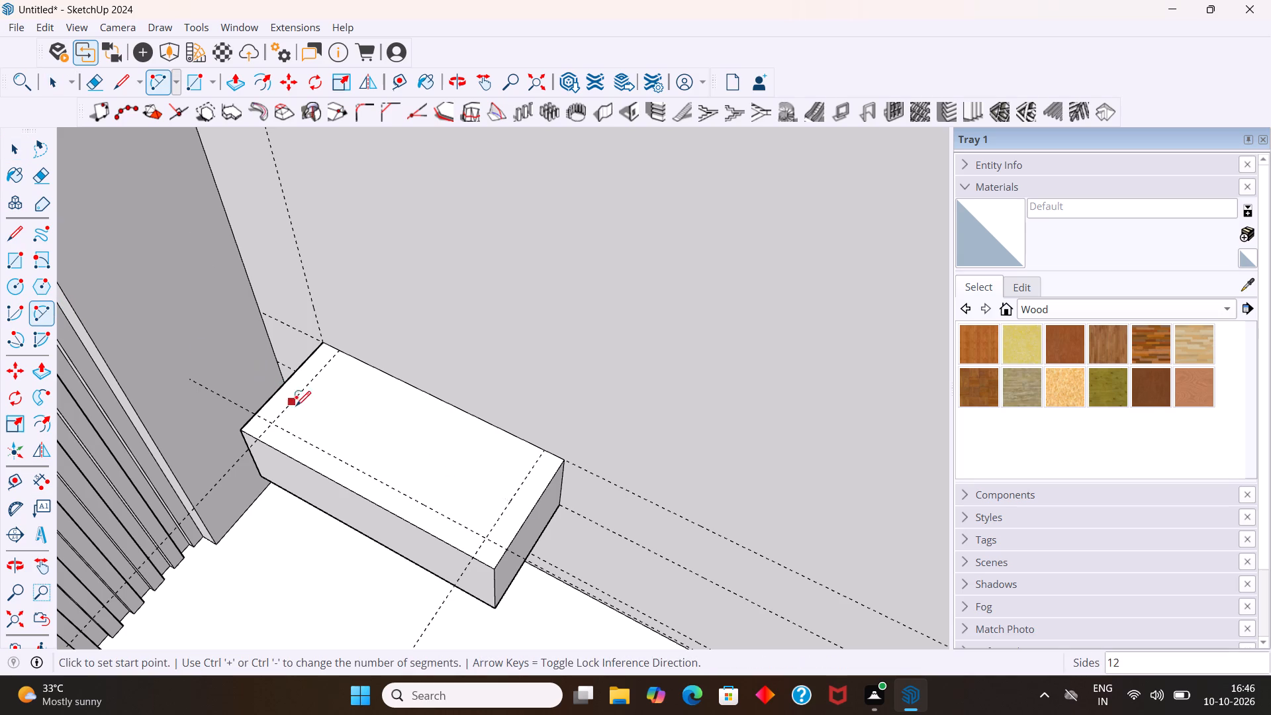
{"action": "scroll", "coordinate": [298, 408], "scroll_direction": "up", "scroll_amount": 3}
{"action": "scroll", "coordinate": [328, 404], "scroll_direction": "down", "scroll_amount": 4}
{"action": "scroll", "coordinate": [309, 392], "scroll_direction": "up", "scroll_amount": 9}
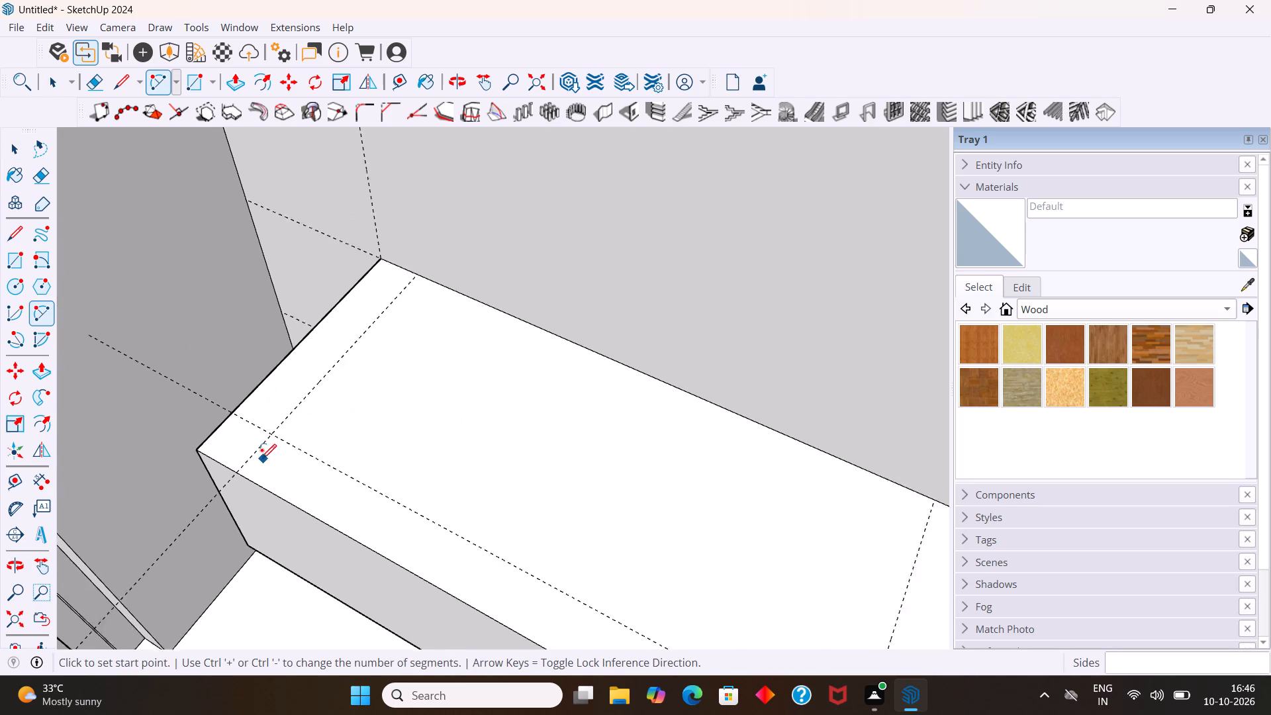
{"action": "scroll", "coordinate": [261, 459], "scroll_direction": "up", "scroll_amount": 2}
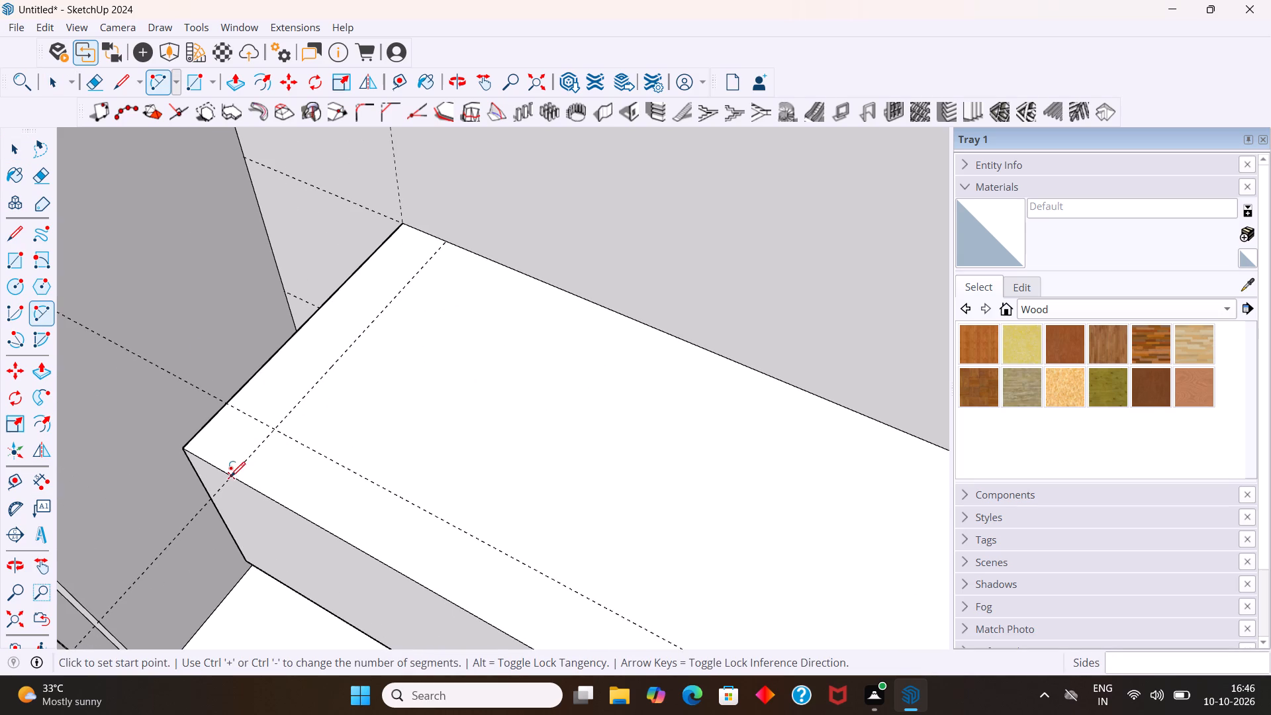
{"action": "left_click", "coordinate": [231, 477]}
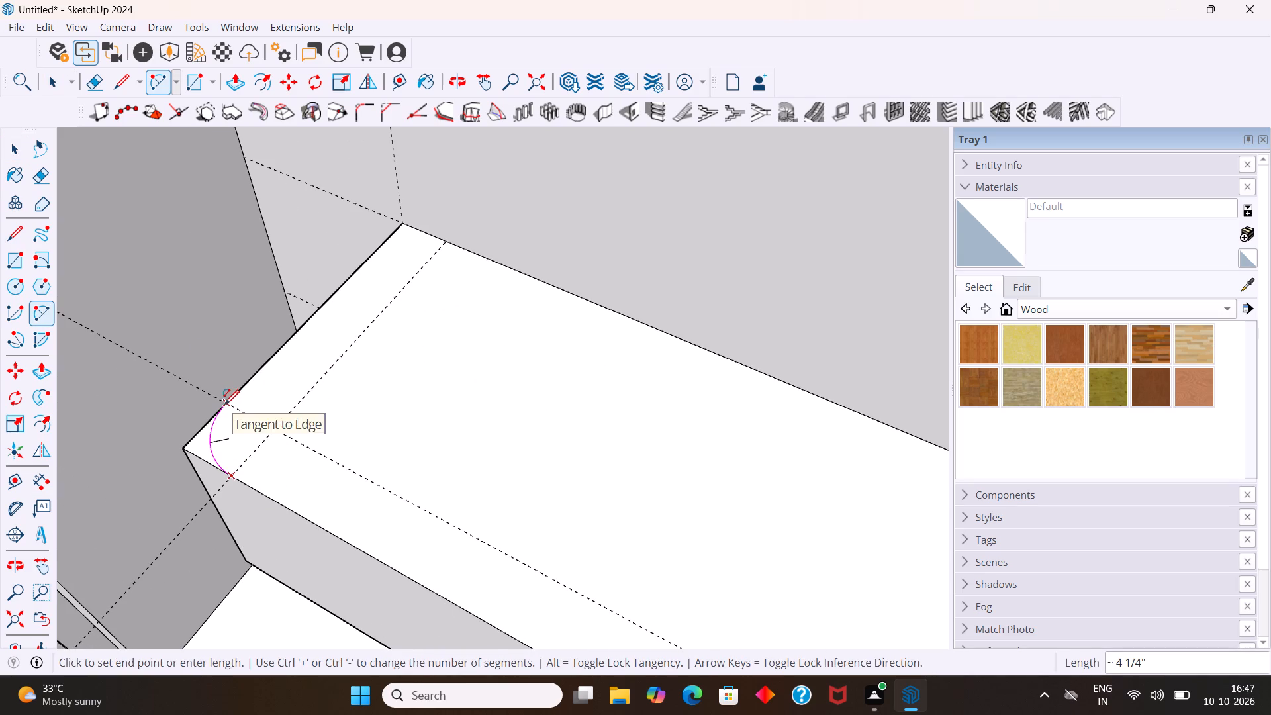
{"action": "double_click", "coordinate": [228, 405]}
Draw a matching tangent arc across the box top's other front corner, between the guides' edge intersections.
{"action": "scroll", "coordinate": [230, 408], "scroll_direction": "down", "scroll_amount": 10}
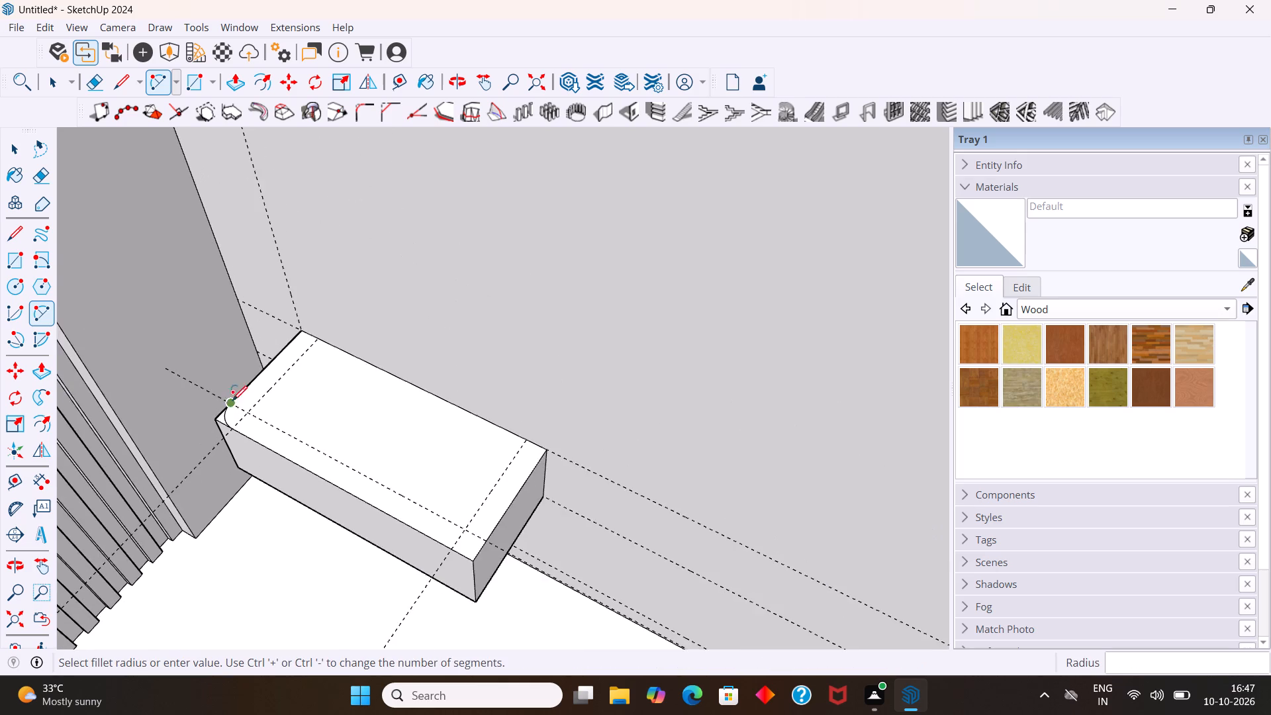
{"action": "scroll", "coordinate": [236, 381], "scroll_direction": "down", "scroll_amount": 4}
{"action": "scroll", "coordinate": [363, 475], "scroll_direction": "up", "scroll_amount": 5}
{"action": "scroll", "coordinate": [413, 507], "scroll_direction": "up", "scroll_amount": 3}
{"action": "middle_click_drag", "start_coordinate": [380, 476], "coordinate": [453, 471]}
{"action": "scroll", "coordinate": [451, 463], "scroll_direction": "down", "scroll_amount": 4}
{"action": "scroll", "coordinate": [456, 489], "scroll_direction": "up", "scroll_amount": 1}
{"action": "middle_click_drag", "start_coordinate": [456, 489], "coordinate": [375, 491]}
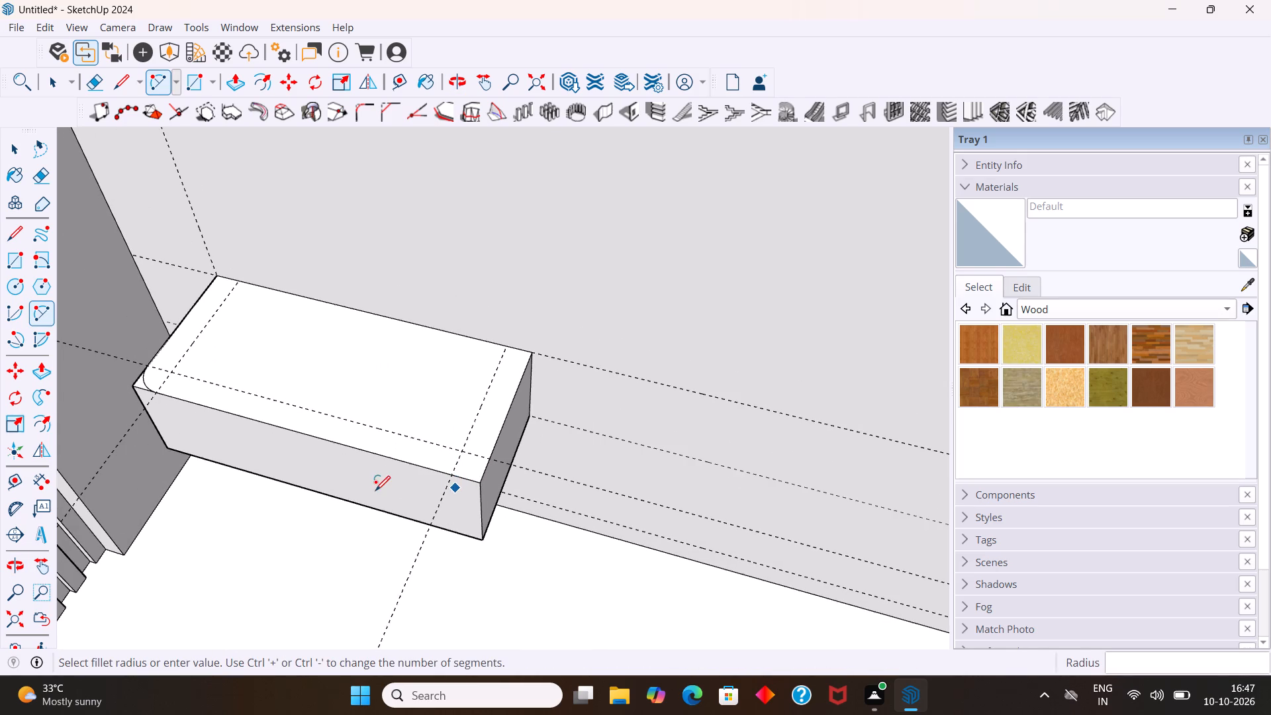
{"action": "middle_click_drag", "start_coordinate": [375, 491], "coordinate": [375, 491]}
{"action": "middle_click_drag", "start_coordinate": [494, 492], "coordinate": [463, 489]}
{"action": "scroll", "coordinate": [403, 471], "scroll_direction": "up", "scroll_amount": 9}
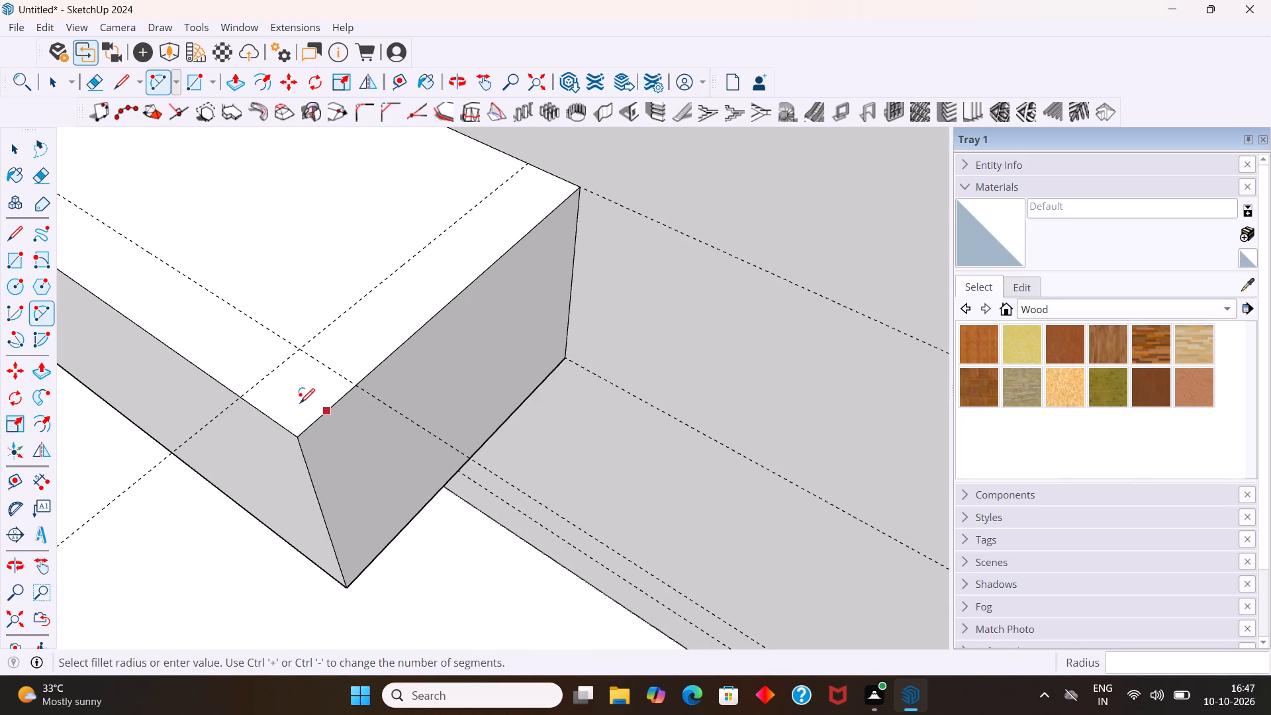
{"action": "left_click", "coordinate": [240, 396]}
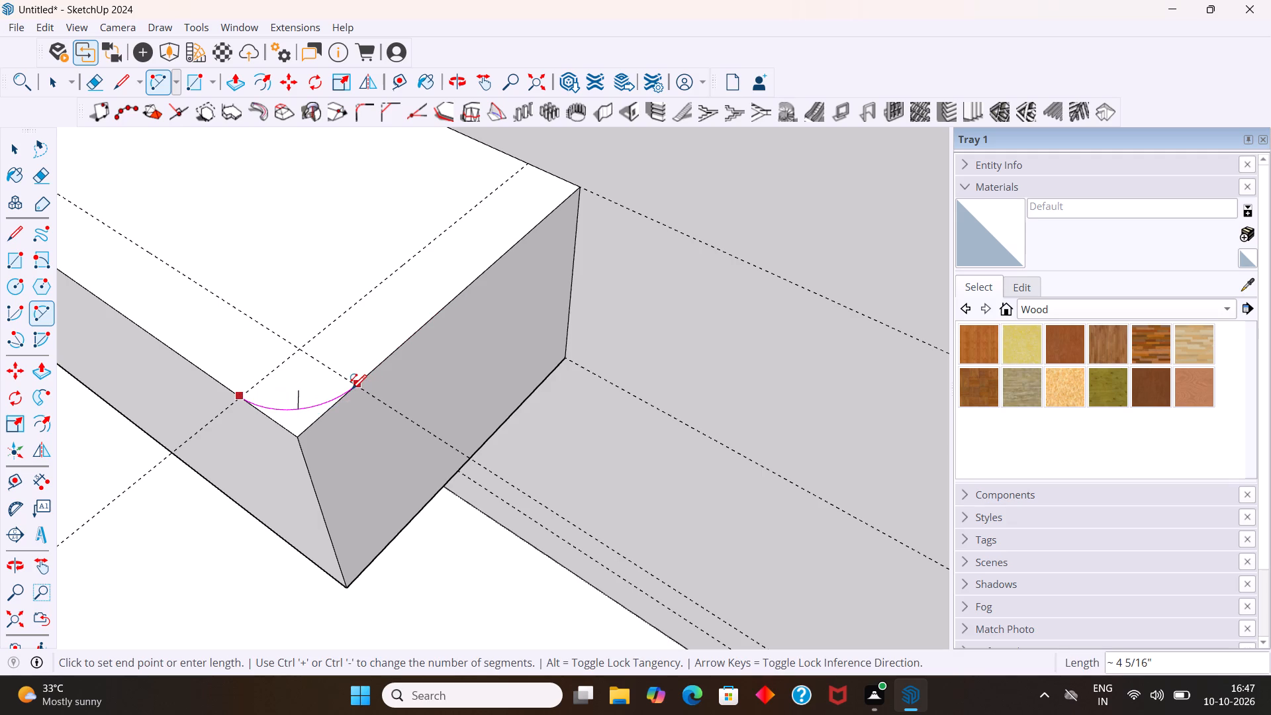
{"action": "double_click", "coordinate": [352, 389]}
{"action": "key", "text": "space"}
Push the area outside the arc at the front corner farther from the headboard down through the box's full height.
{"action": "scroll", "coordinate": [330, 369], "scroll_direction": "down", "scroll_amount": 3}
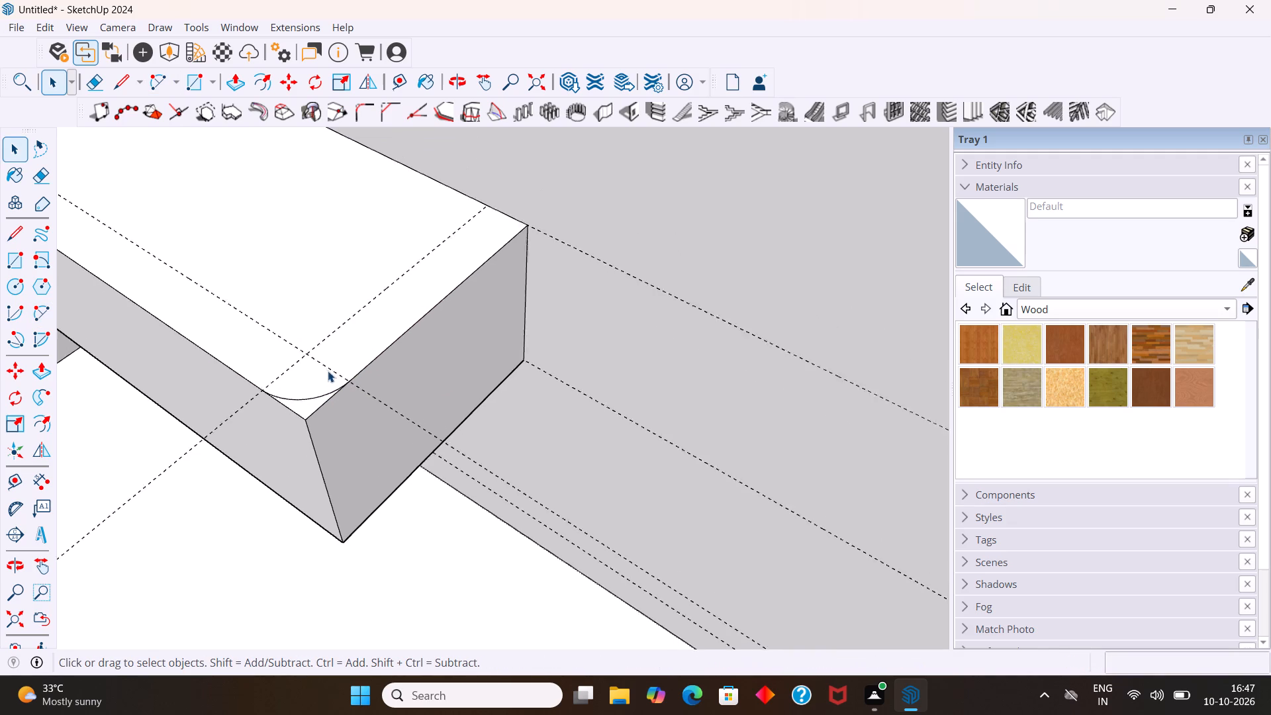
{"action": "scroll", "coordinate": [328, 371], "scroll_direction": "down", "scroll_amount": 2}
{"action": "scroll", "coordinate": [281, 398], "scroll_direction": "down", "scroll_amount": 5}
{"action": "scroll", "coordinate": [301, 417], "scroll_direction": "up", "scroll_amount": 4}
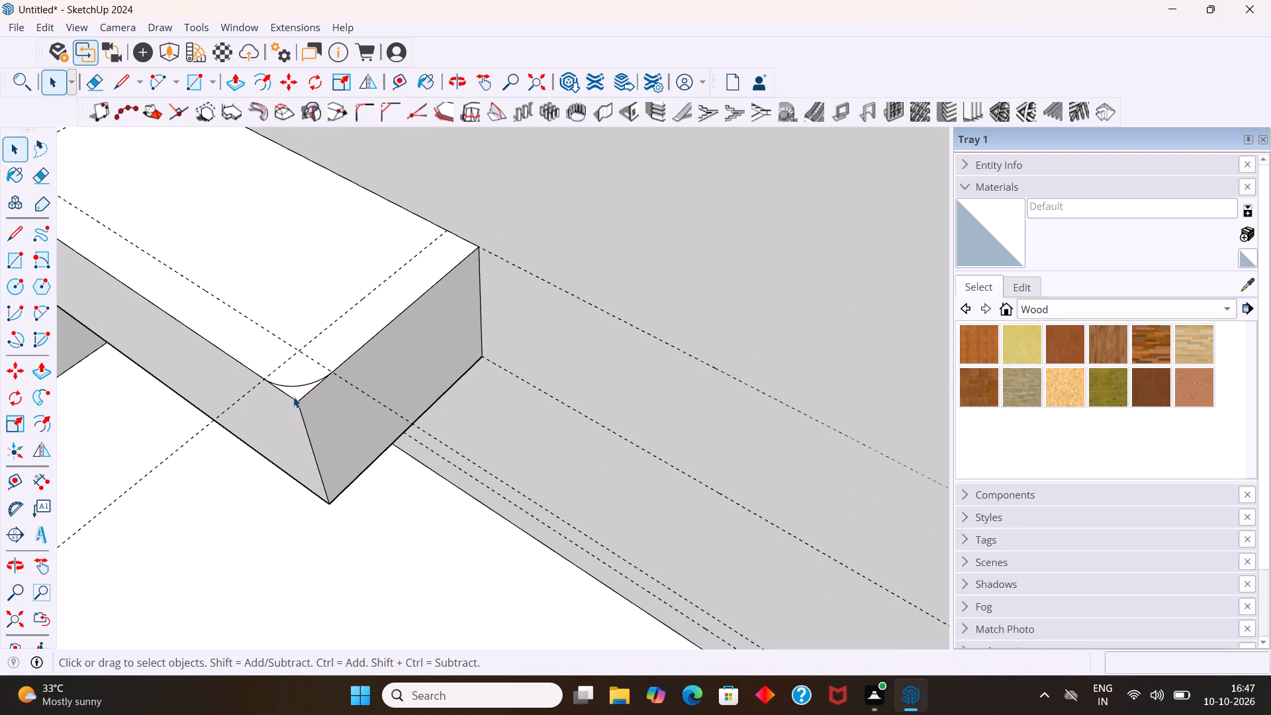
{"action": "scroll", "coordinate": [293, 397], "scroll_direction": "up", "scroll_amount": 8}
{"action": "left_click", "coordinate": [290, 380]}
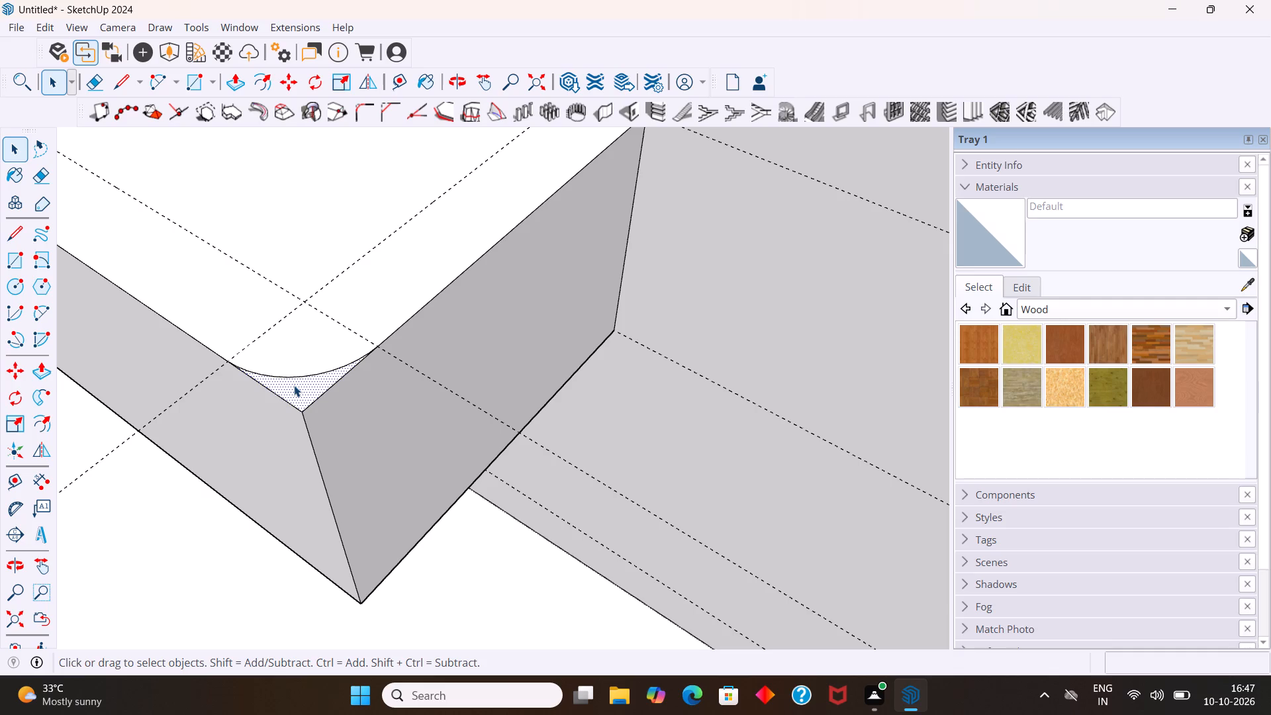
{"action": "key", "text": "p"}
{"action": "left_click_drag", "start_coordinate": [305, 387], "coordinate": [379, 561]}
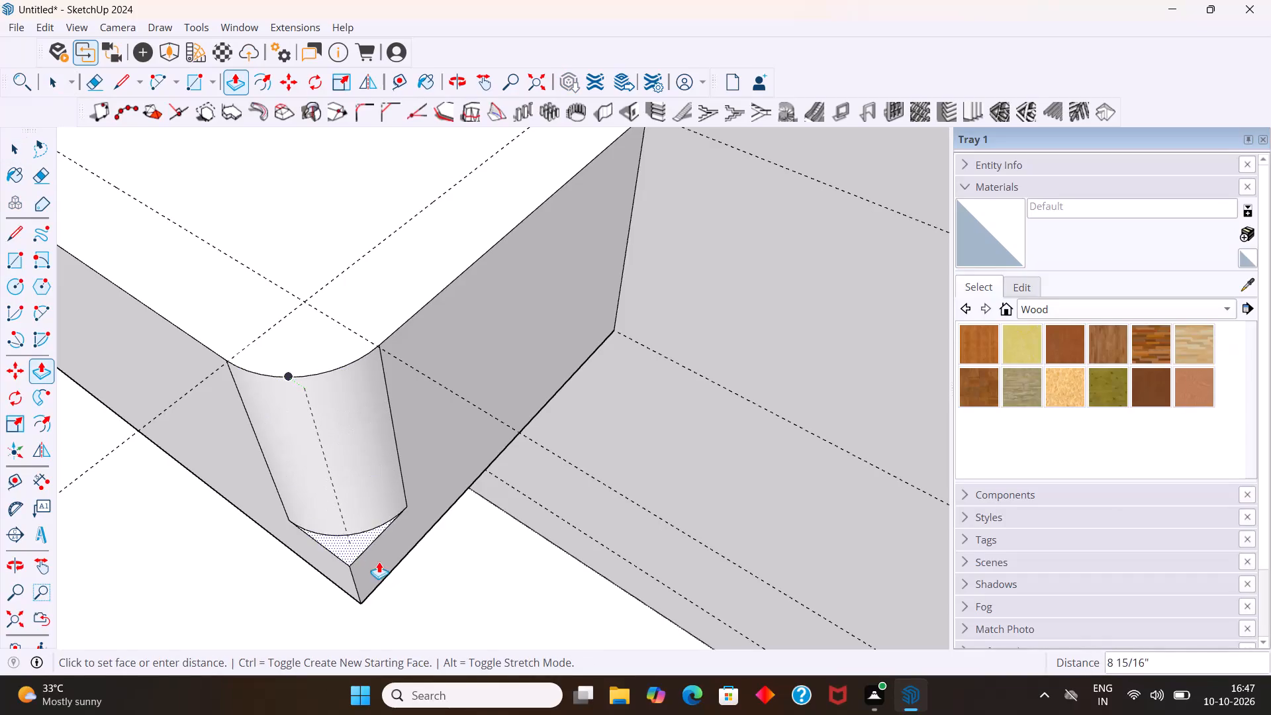
{"action": "left_click_drag", "start_coordinate": [379, 561], "coordinate": [379, 596]}
{"action": "key", "text": "space"}
Push the area outside the arc at the box's front corner nearest the headboard wall down through its full height.
{"action": "scroll", "coordinate": [320, 519], "scroll_direction": "down", "scroll_amount": 15}
{"action": "scroll", "coordinate": [232, 408], "scroll_direction": "down", "scroll_amount": 5}
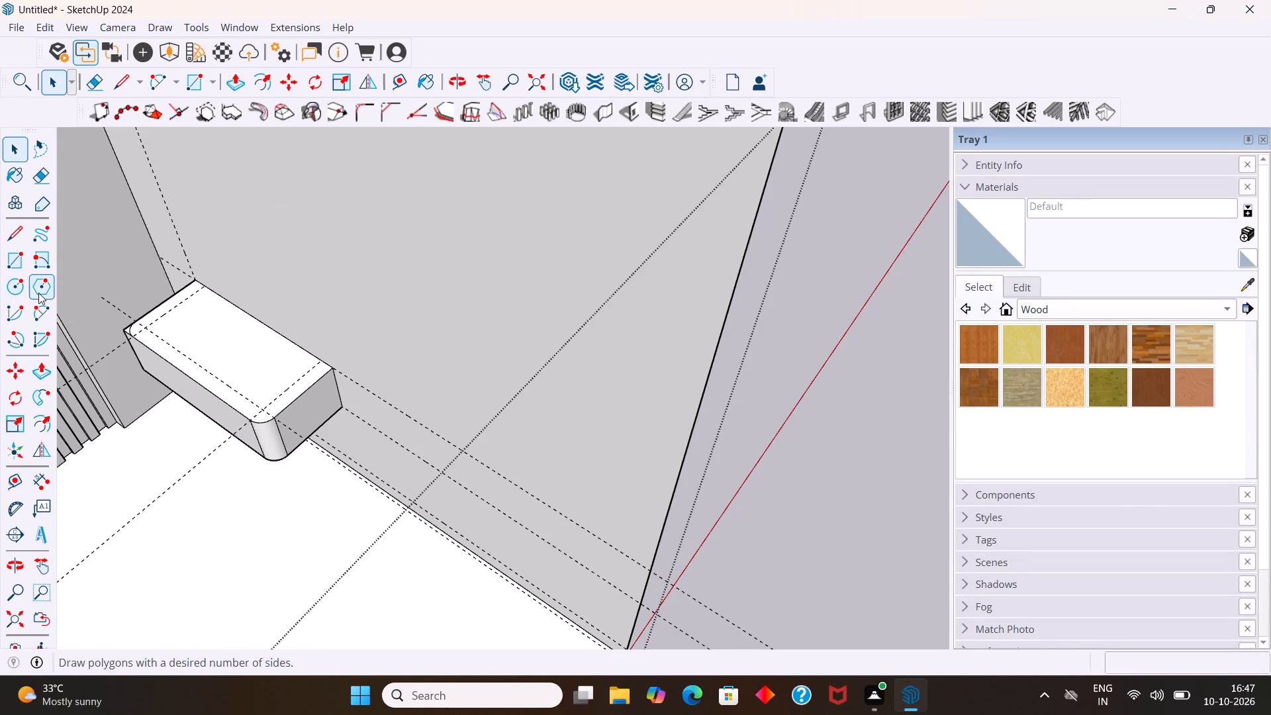
{"action": "scroll", "coordinate": [58, 283], "scroll_direction": "up", "scroll_amount": 4}
{"action": "scroll", "coordinate": [116, 352], "scroll_direction": "up", "scroll_amount": 9}
{"action": "middle_click_drag", "start_coordinate": [156, 366], "coordinate": [280, 352]}
{"action": "scroll", "coordinate": [280, 352], "scroll_direction": "up", "scroll_amount": 1}
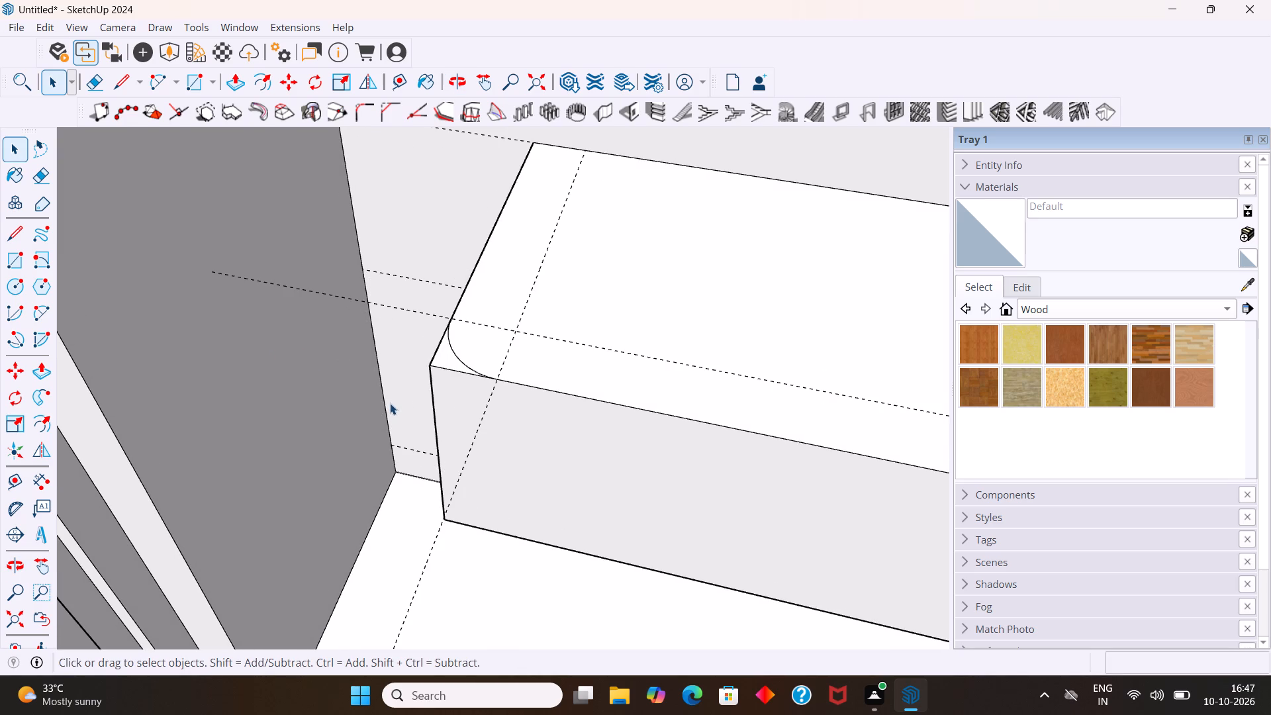
{"action": "scroll", "coordinate": [440, 367], "scroll_direction": "up", "scroll_amount": 2}
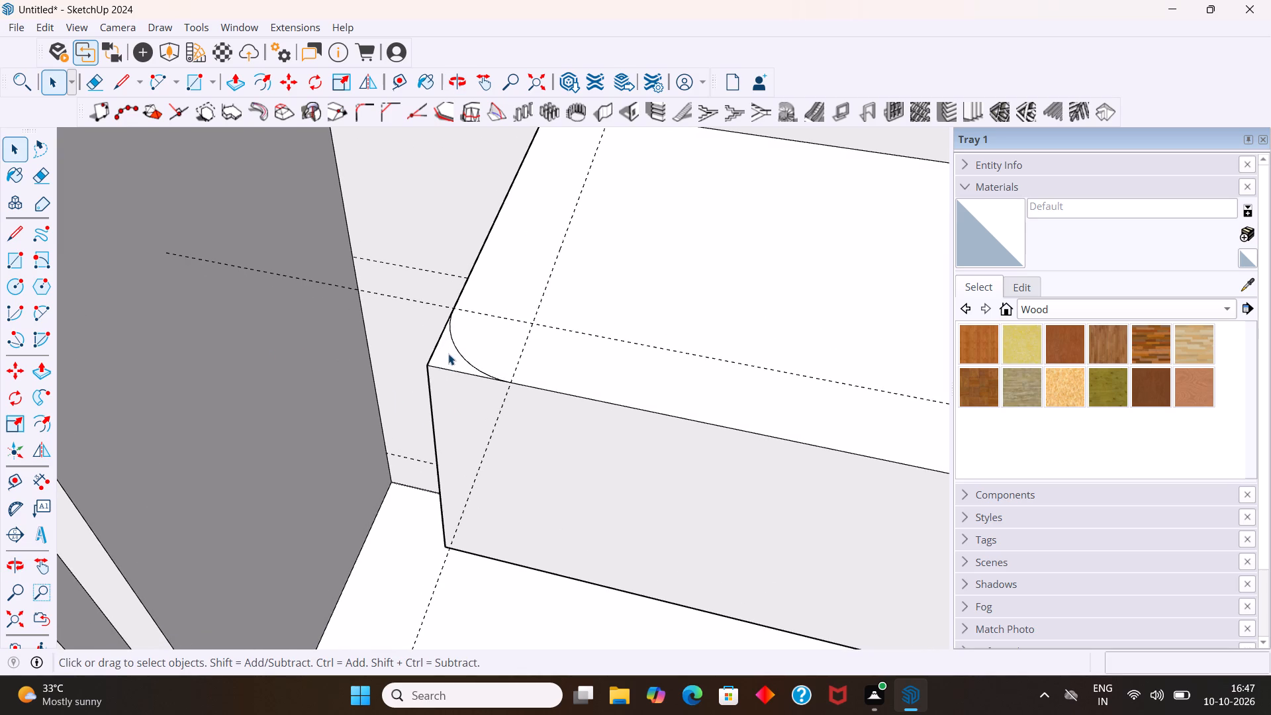
{"action": "left_click", "coordinate": [447, 356]}
{"action": "key", "text": "p"}
{"action": "left_click_drag", "start_coordinate": [446, 356], "coordinate": [468, 446]}
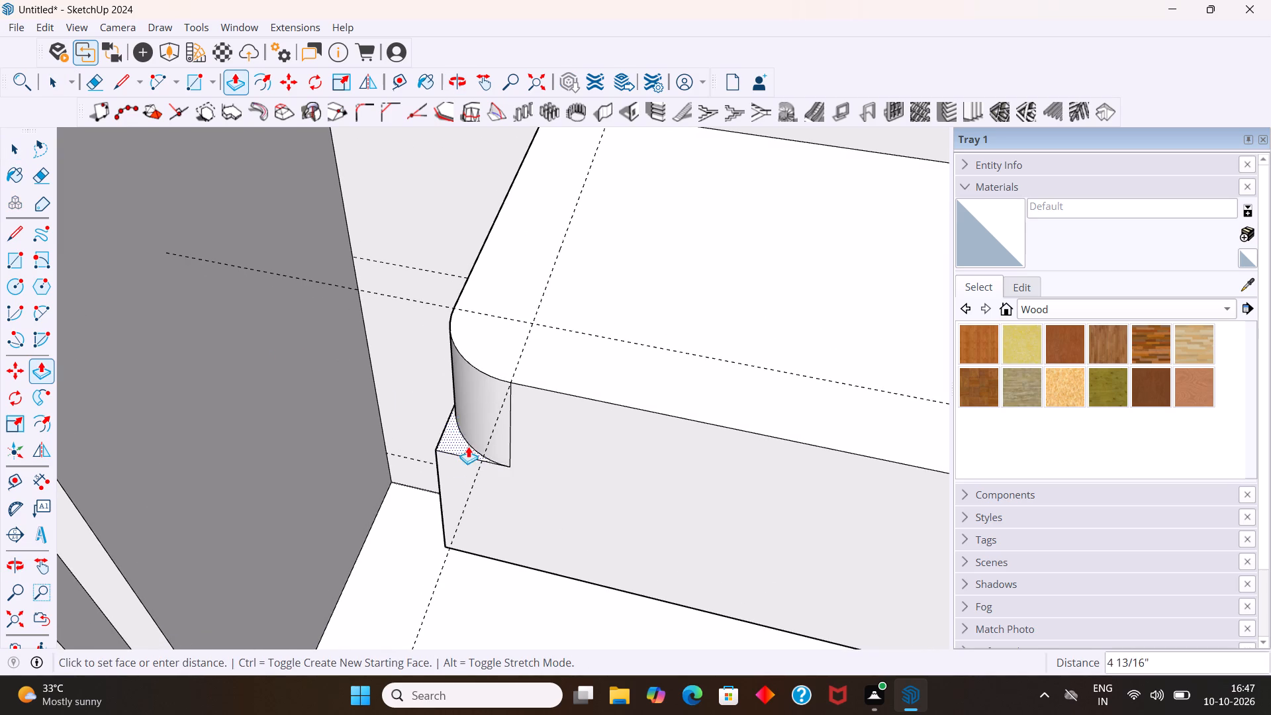
{"action": "left_click_drag", "start_coordinate": [468, 446], "coordinate": [469, 546]}
{"action": "key", "text": "space"}
{"action": "scroll", "coordinate": [445, 518], "scroll_direction": "down", "scroll_amount": 5}
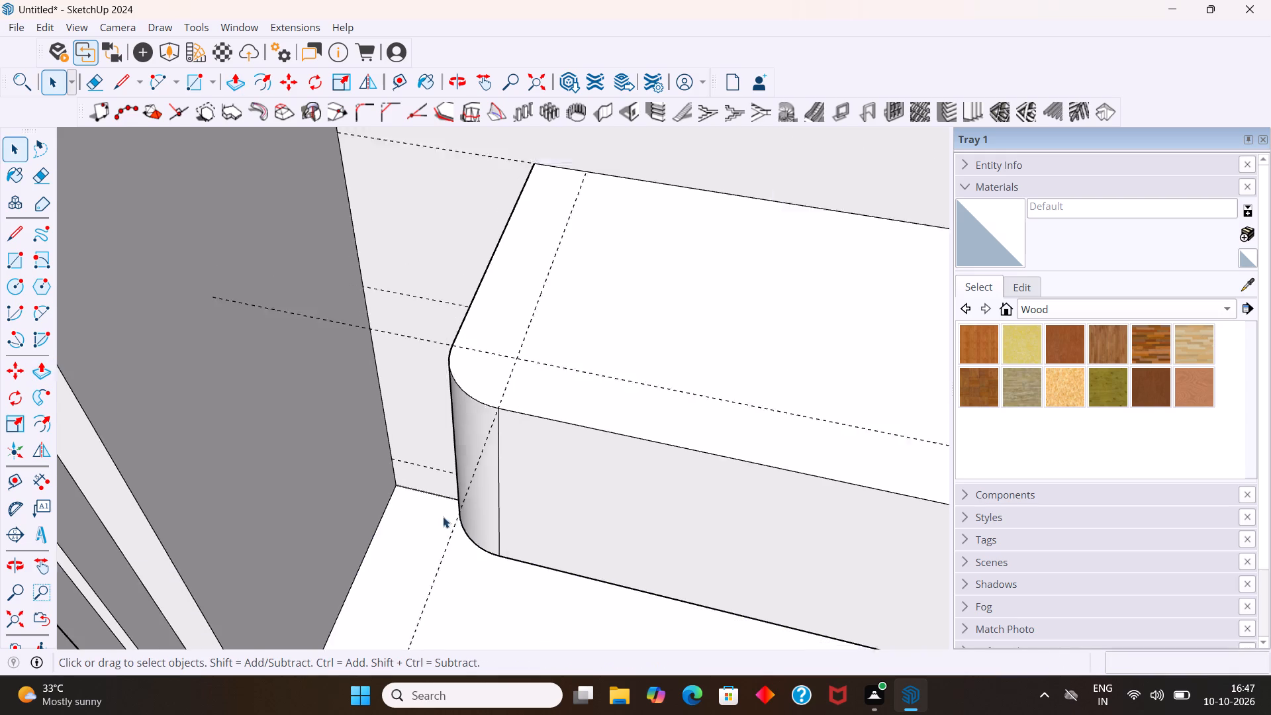
Pull the rounded box's top face up 1" to add a thin top slab.
{"action": "scroll", "coordinate": [395, 430], "scroll_direction": "down", "scroll_amount": 5}
{"action": "middle_click_drag", "start_coordinate": [722, 565], "coordinate": [765, 421]}
{"action": "scroll", "coordinate": [664, 428], "scroll_direction": "up", "scroll_amount": 4}
{"action": "middle_click_drag", "start_coordinate": [650, 432], "coordinate": [661, 421]}
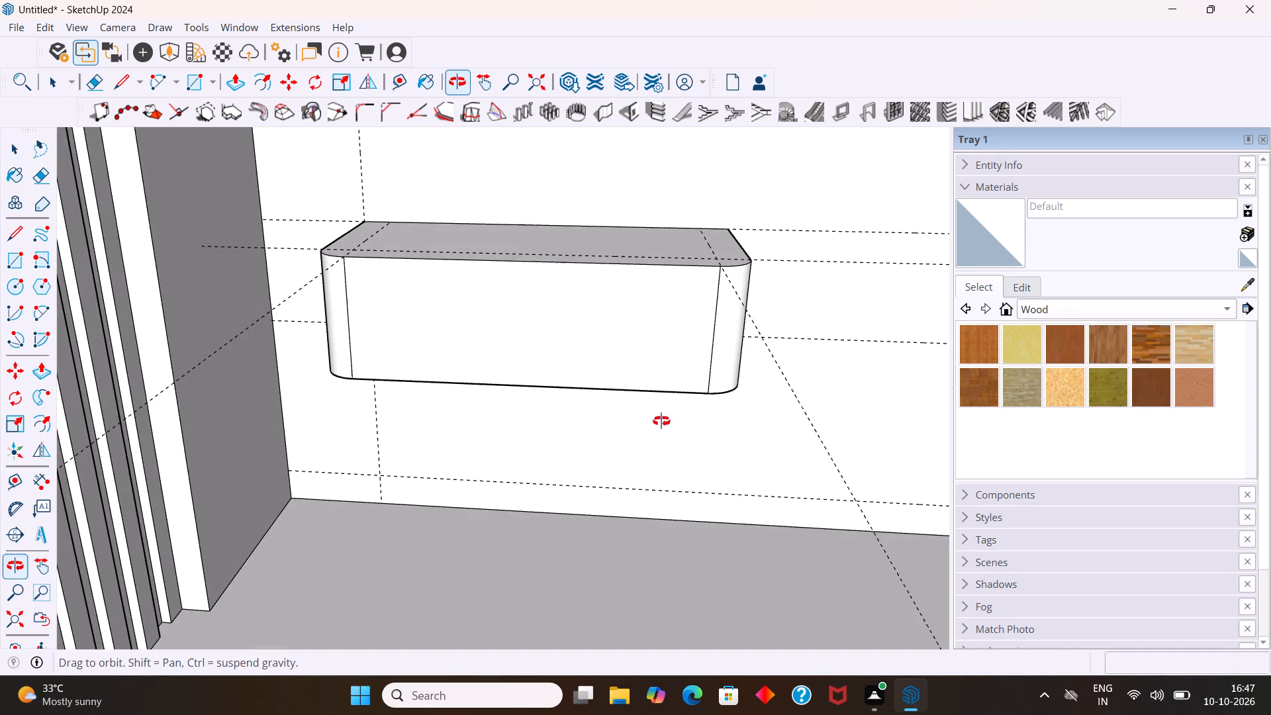
{"action": "middle_click_drag", "start_coordinate": [661, 421], "coordinate": [665, 412]}
{"action": "scroll", "coordinate": [622, 370], "scroll_direction": "up", "scroll_amount": 2}
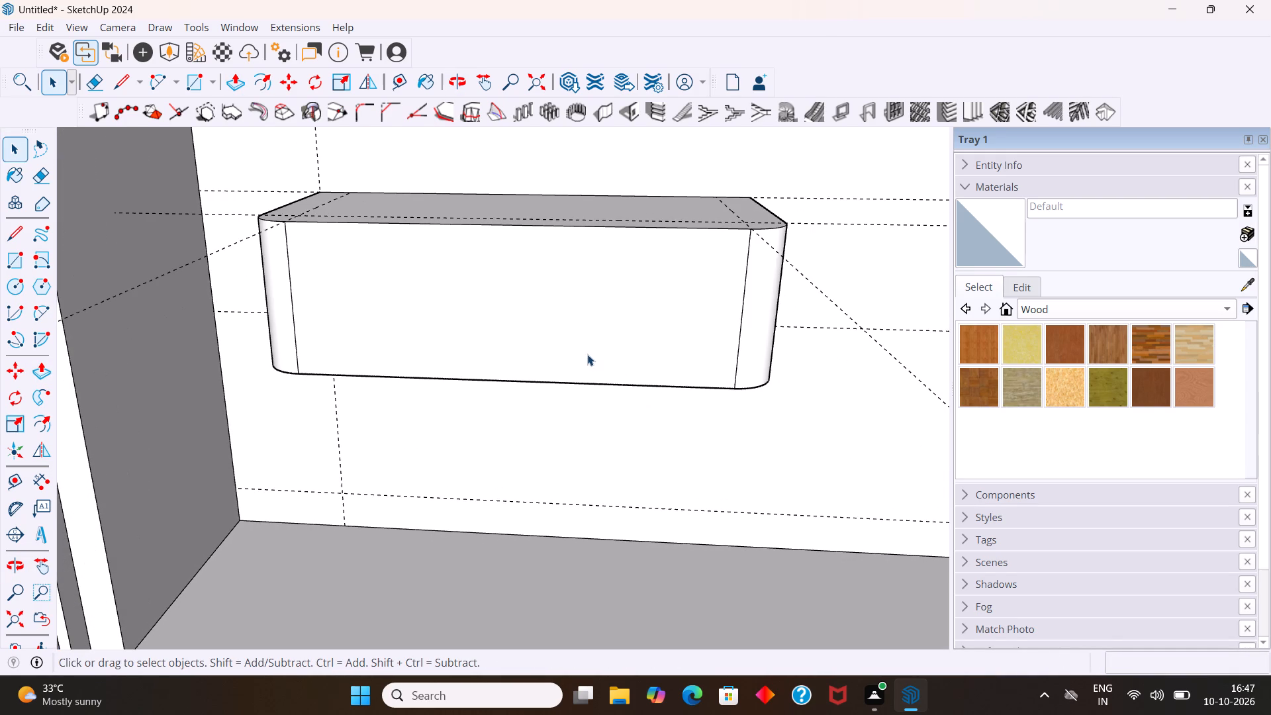
{"action": "middle_click_drag", "start_coordinate": [535, 301], "coordinate": [553, 365]}
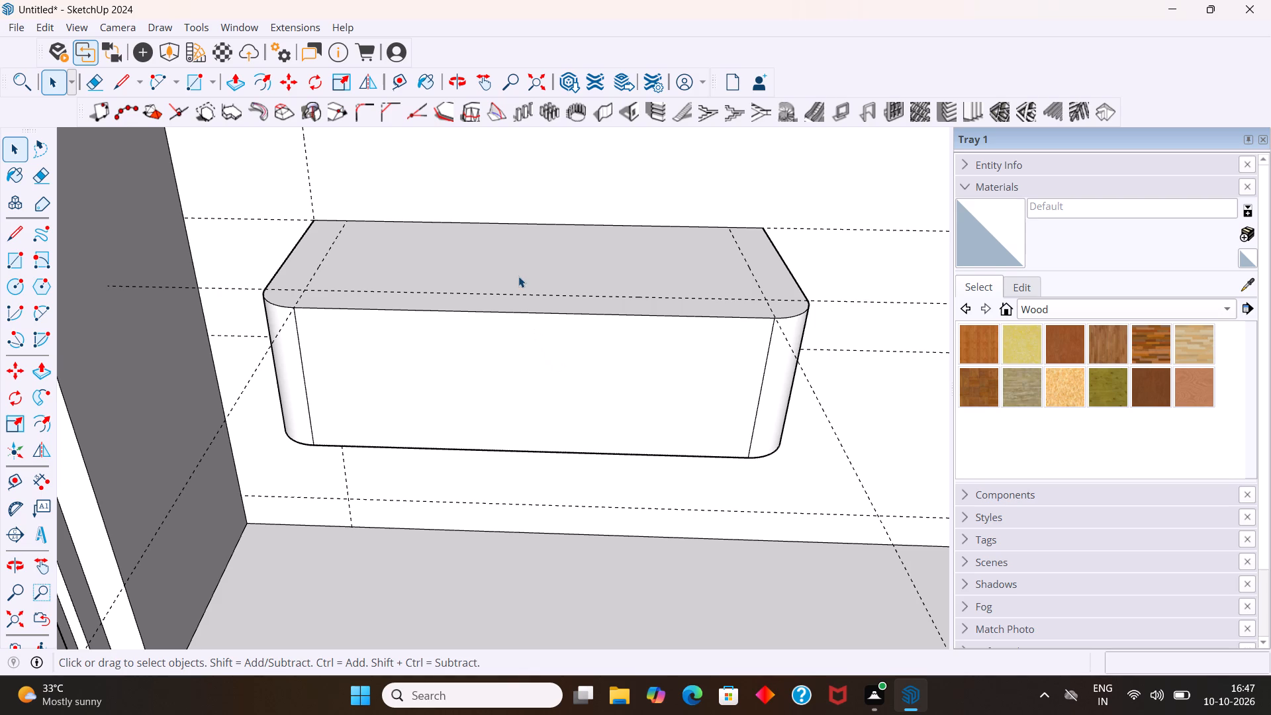
{"action": "left_click", "coordinate": [512, 273]}
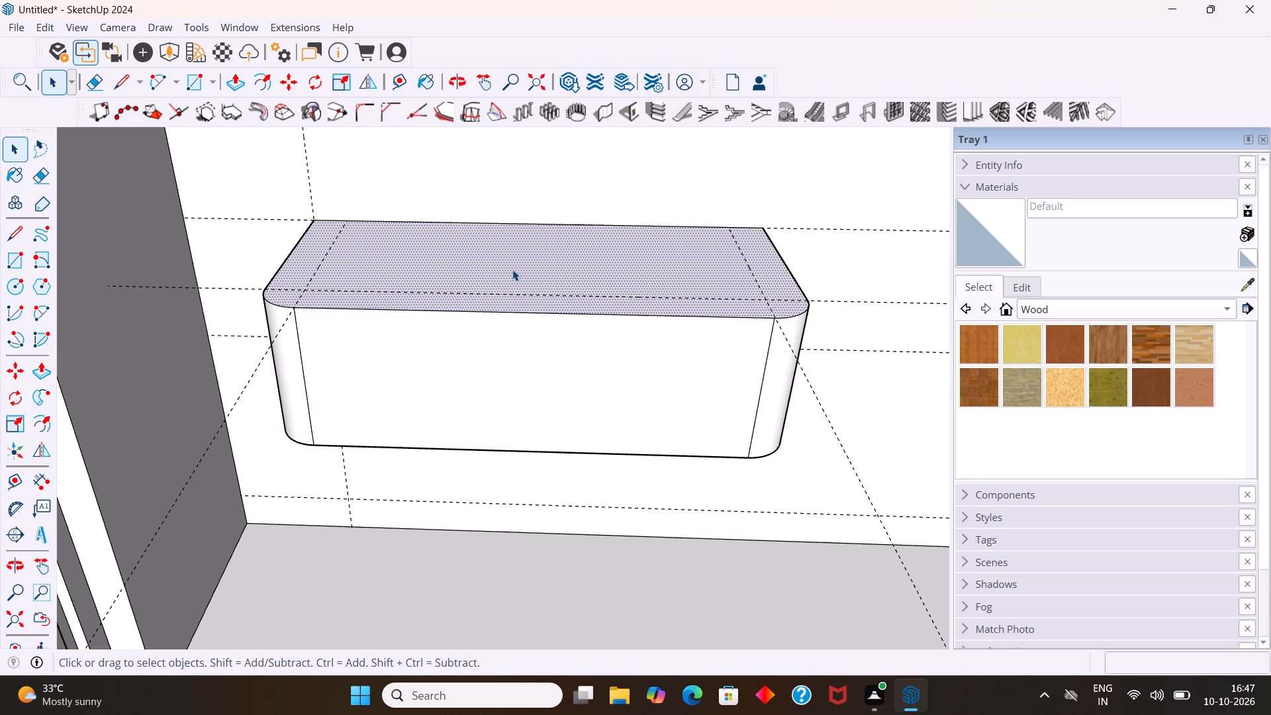
{"action": "key", "text": "p"}
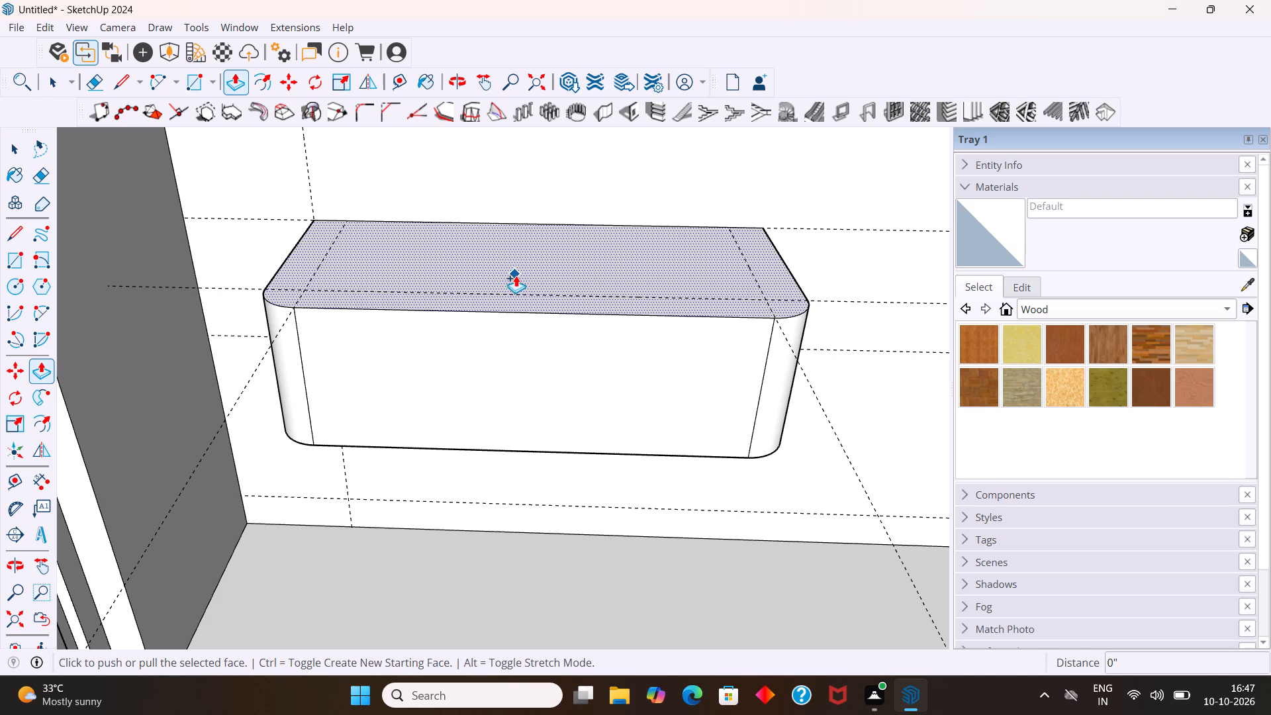
{"action": "left_click_drag", "start_coordinate": [516, 275], "coordinate": [506, 269]}
{"action": "key", "text": "1"}
{"action": "key", "text": "Return"}
{"action": "key", "text": "space"}
Offset the outline of the box's flat front face 1" inward.
{"action": "middle_click_drag", "start_coordinate": [529, 368], "coordinate": [530, 305]}
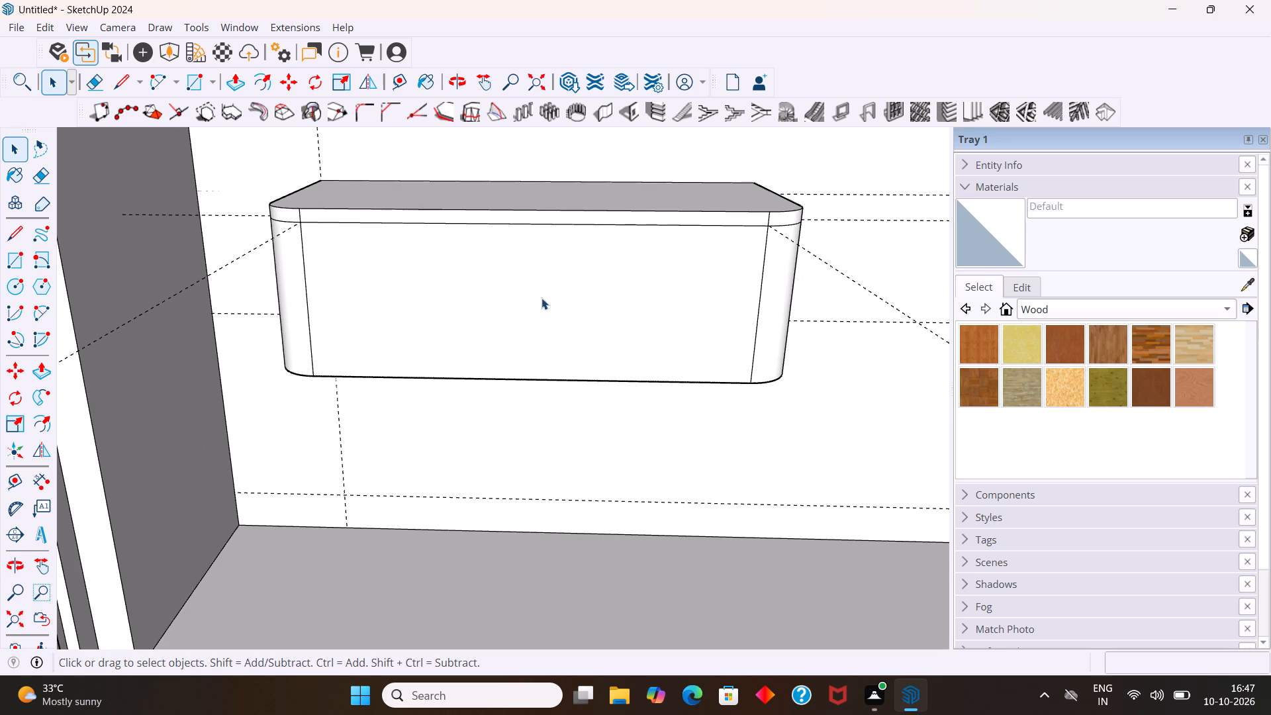
{"action": "middle_click_drag", "start_coordinate": [524, 328], "coordinate": [509, 314]}
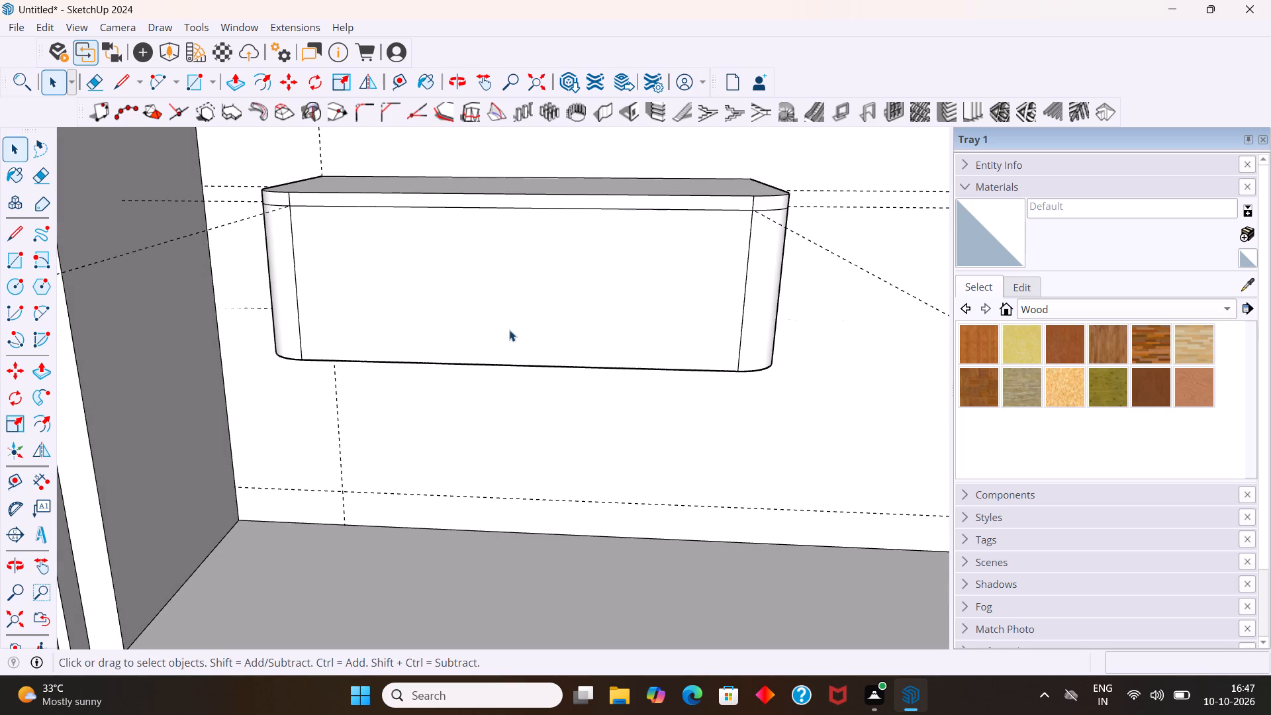
{"action": "middle_click_drag", "start_coordinate": [511, 330], "coordinate": [525, 337]}
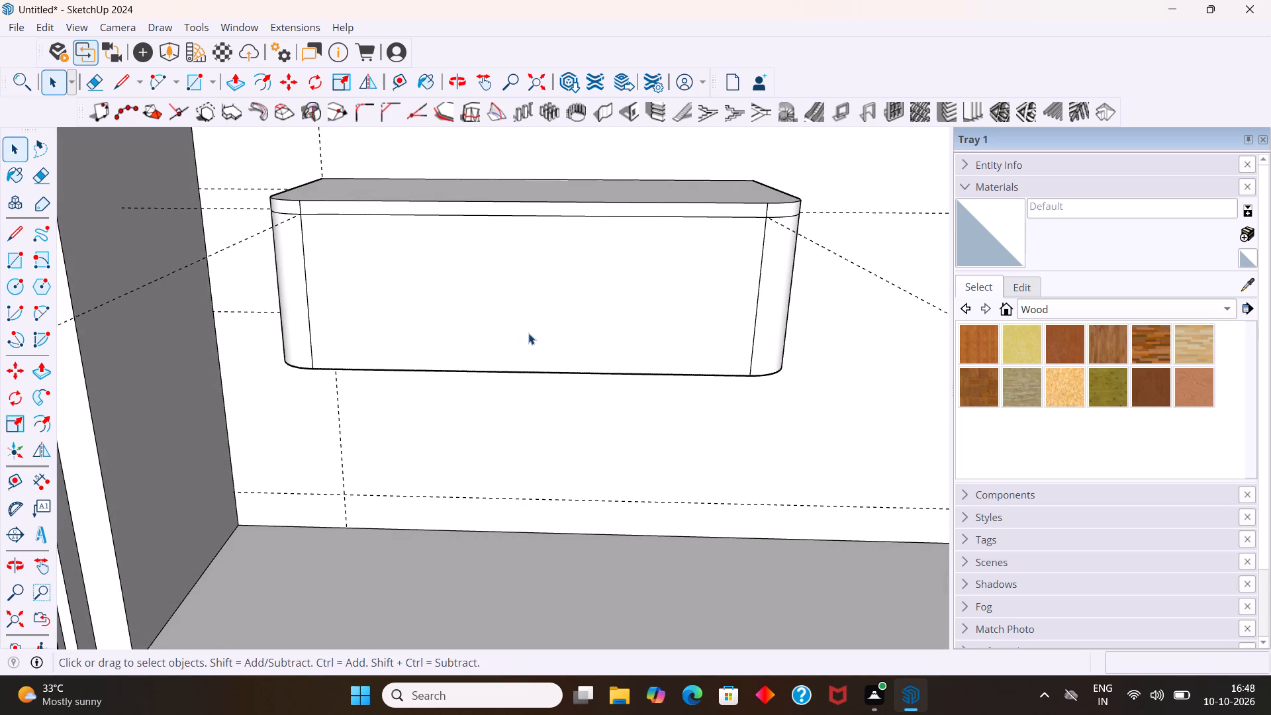
{"action": "left_click", "coordinate": [528, 331]}
{"action": "key", "text": "f"}
{"action": "left_click_drag", "start_coordinate": [530, 330], "coordinate": [540, 318]}
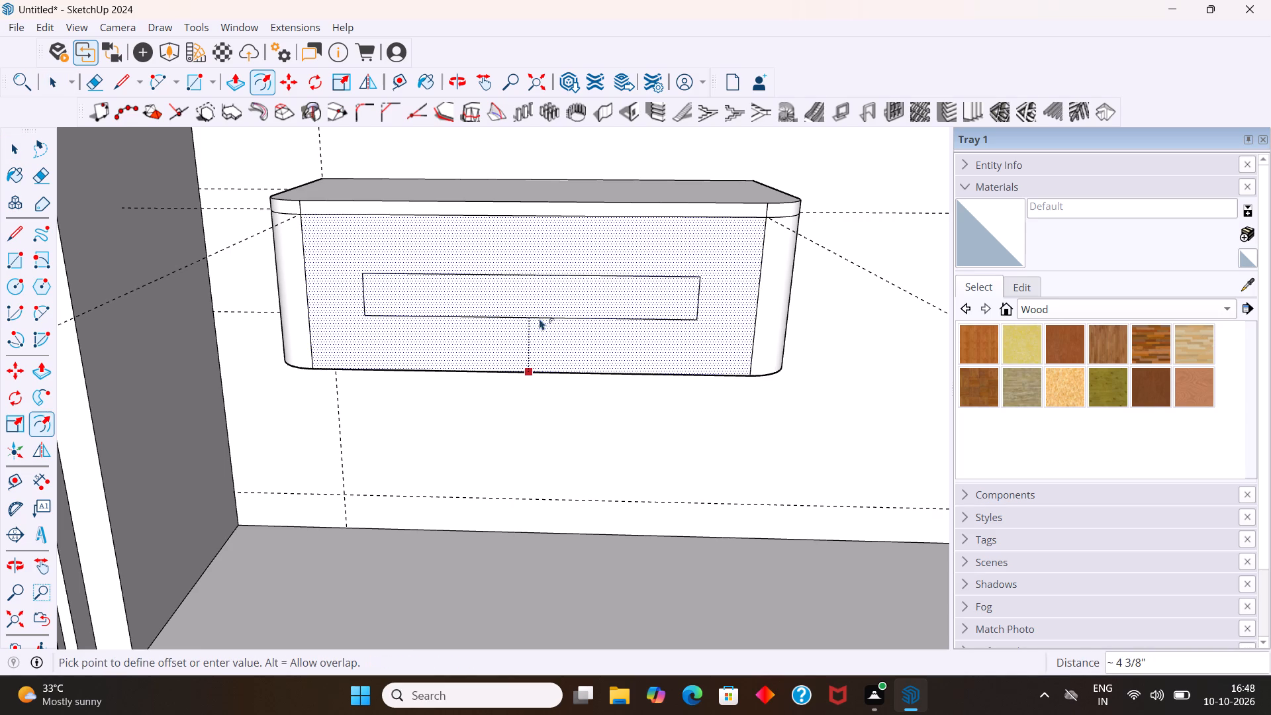
{"action": "left_click_drag", "start_coordinate": [540, 318], "coordinate": [541, 336]}
{"action": "key", "text": "1"}
{"action": "key", "text": "Return"}
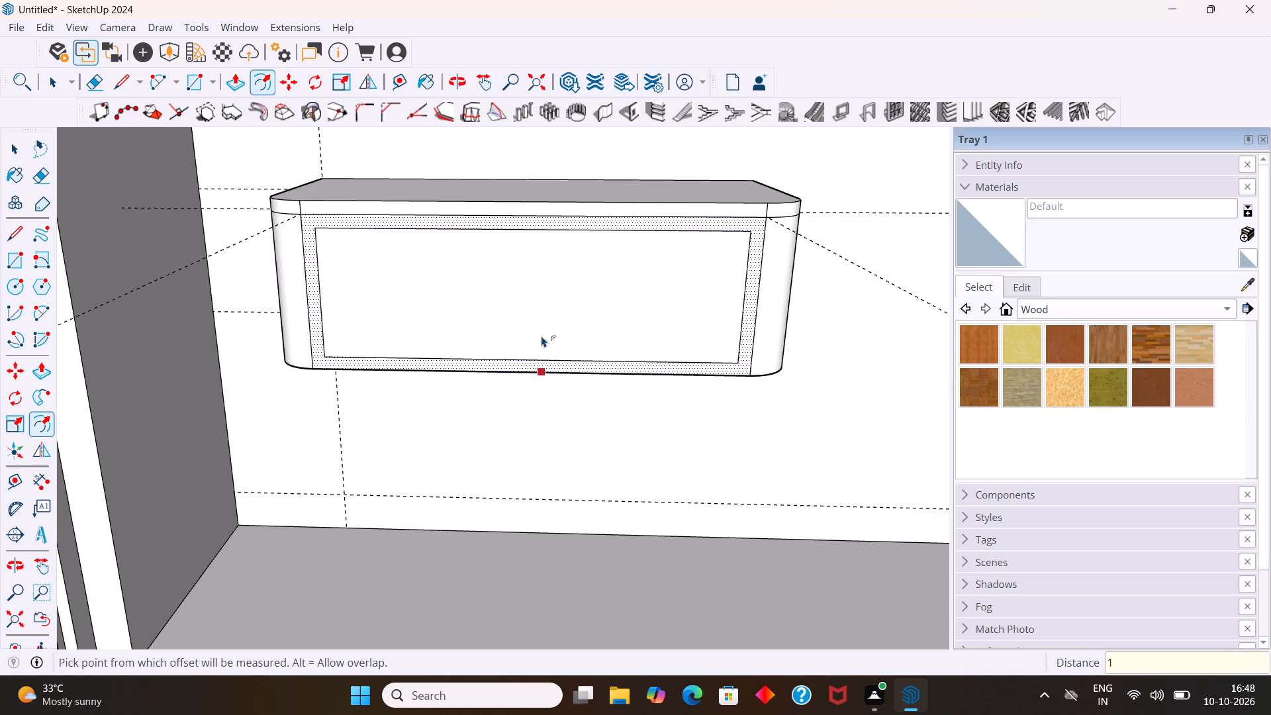
{"action": "key", "text": "space"}
Delete all construction guides from the model.
{"action": "scroll", "coordinate": [670, 224], "scroll_direction": "down", "scroll_amount": 15}
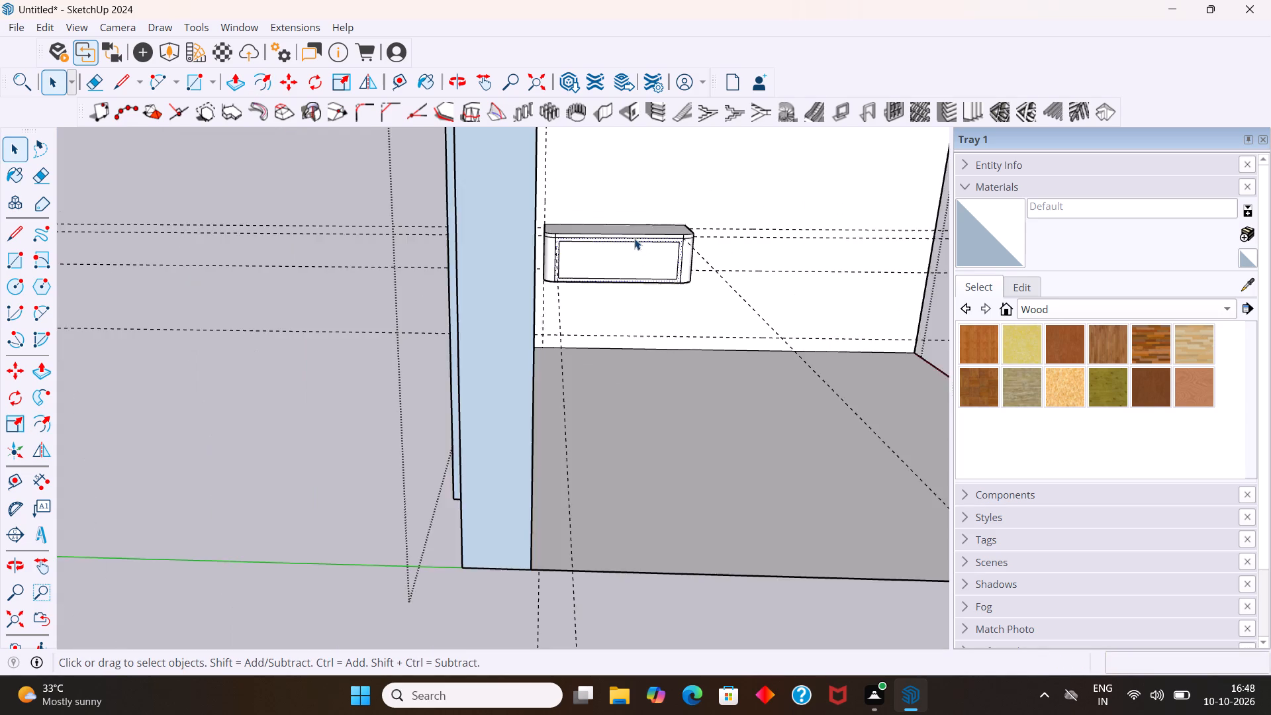
{"action": "scroll", "coordinate": [634, 238], "scroll_direction": "down", "scroll_amount": 14}
{"action": "left_click", "coordinate": [512, 170]}
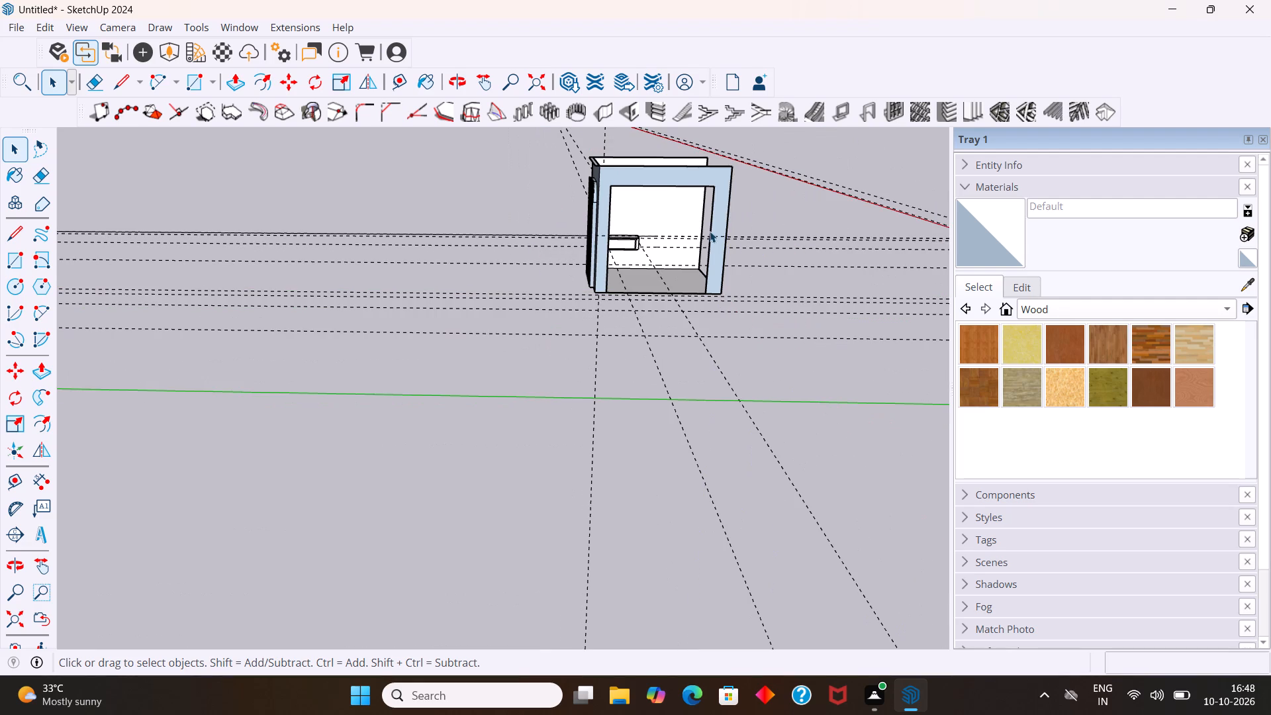
{"action": "middle_click_drag", "start_coordinate": [636, 248], "coordinate": [576, 247]}
{"action": "scroll", "coordinate": [553, 200], "scroll_direction": "up", "scroll_amount": 1}
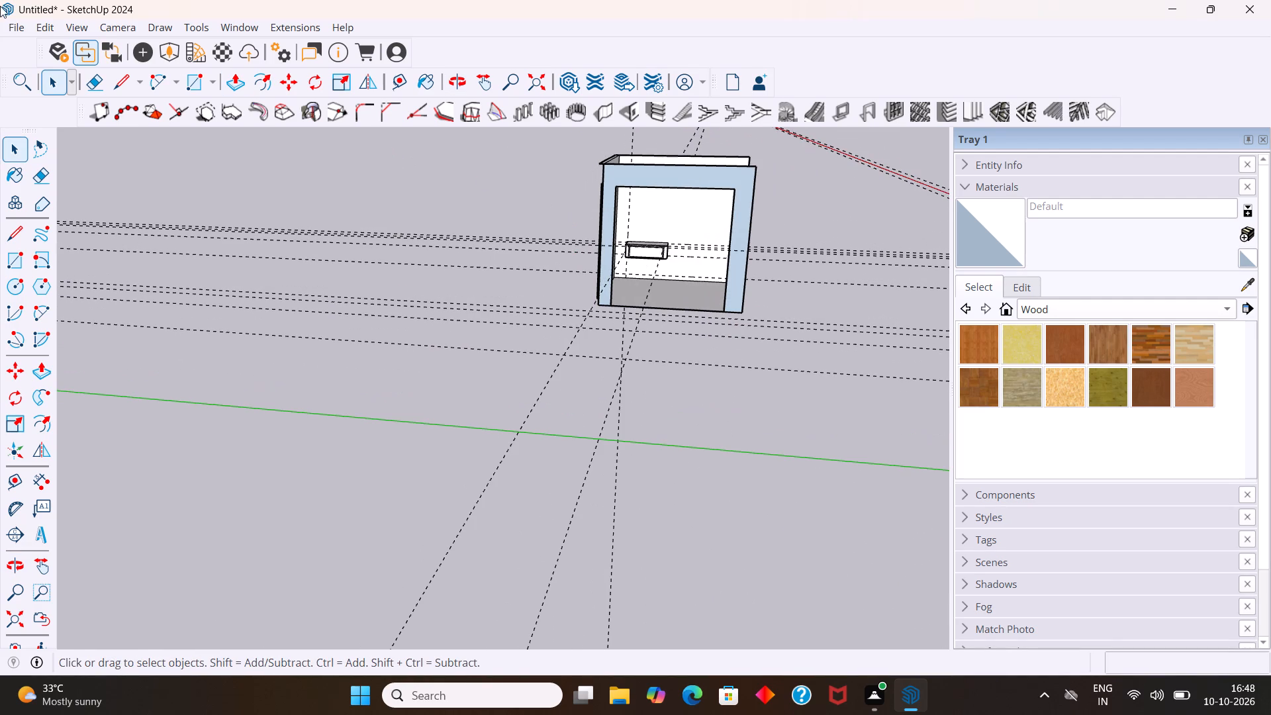
{"action": "left_click", "coordinate": [50, 30]}
{"action": "left_click", "coordinate": [81, 189]}
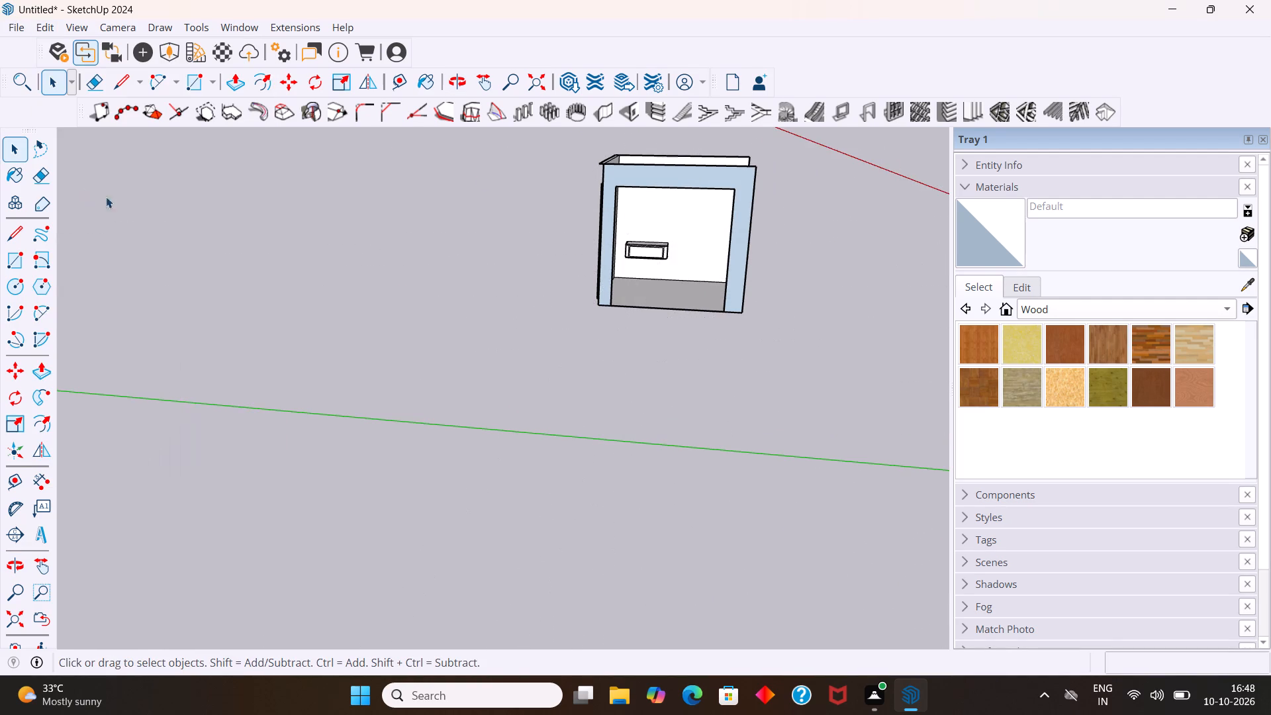
Examine the bedroom model from outside and inside, checking the side-wall box beside the fluted headboard wall.
{"action": "scroll", "coordinate": [166, 229], "scroll_direction": "down", "scroll_amount": 9}
{"action": "middle_click_drag", "start_coordinate": [462, 328], "coordinate": [500, 215]}
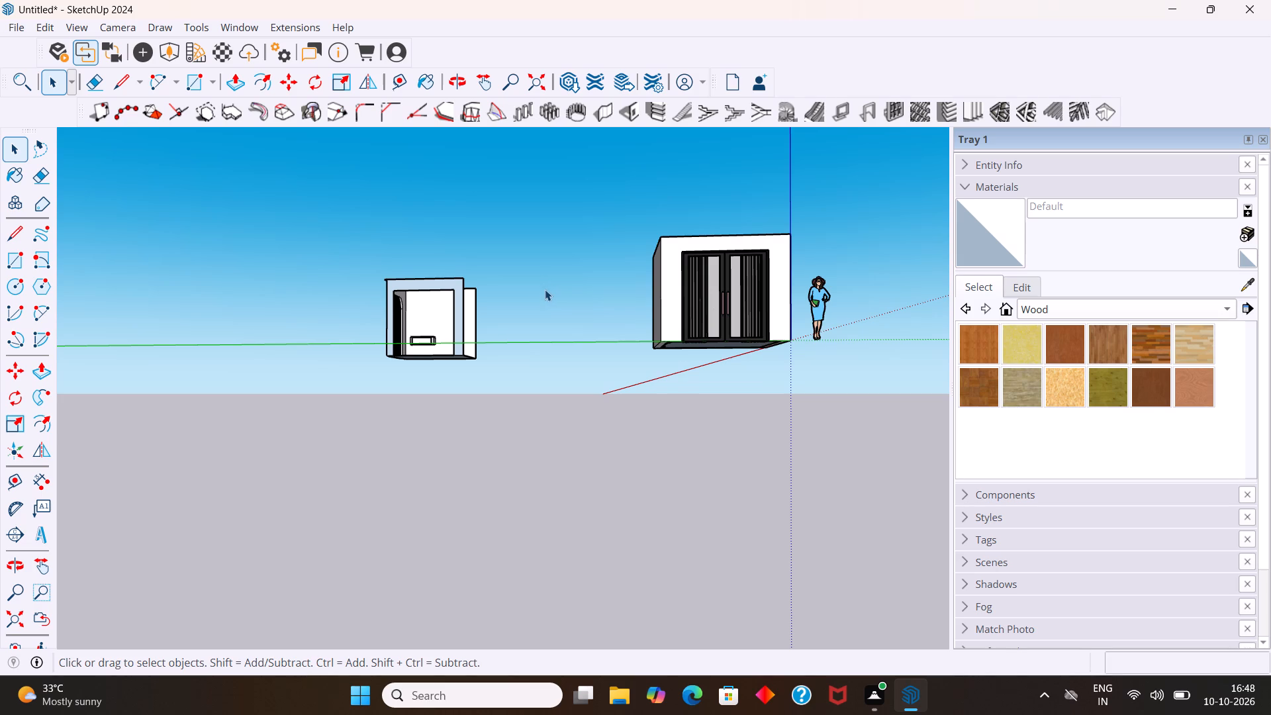
{"action": "scroll", "coordinate": [518, 279], "scroll_direction": "up", "scroll_amount": 3}
{"action": "middle_click_drag", "start_coordinate": [502, 265], "coordinate": [412, 371]}
{"action": "scroll", "coordinate": [465, 248], "scroll_direction": "up", "scroll_amount": 2}
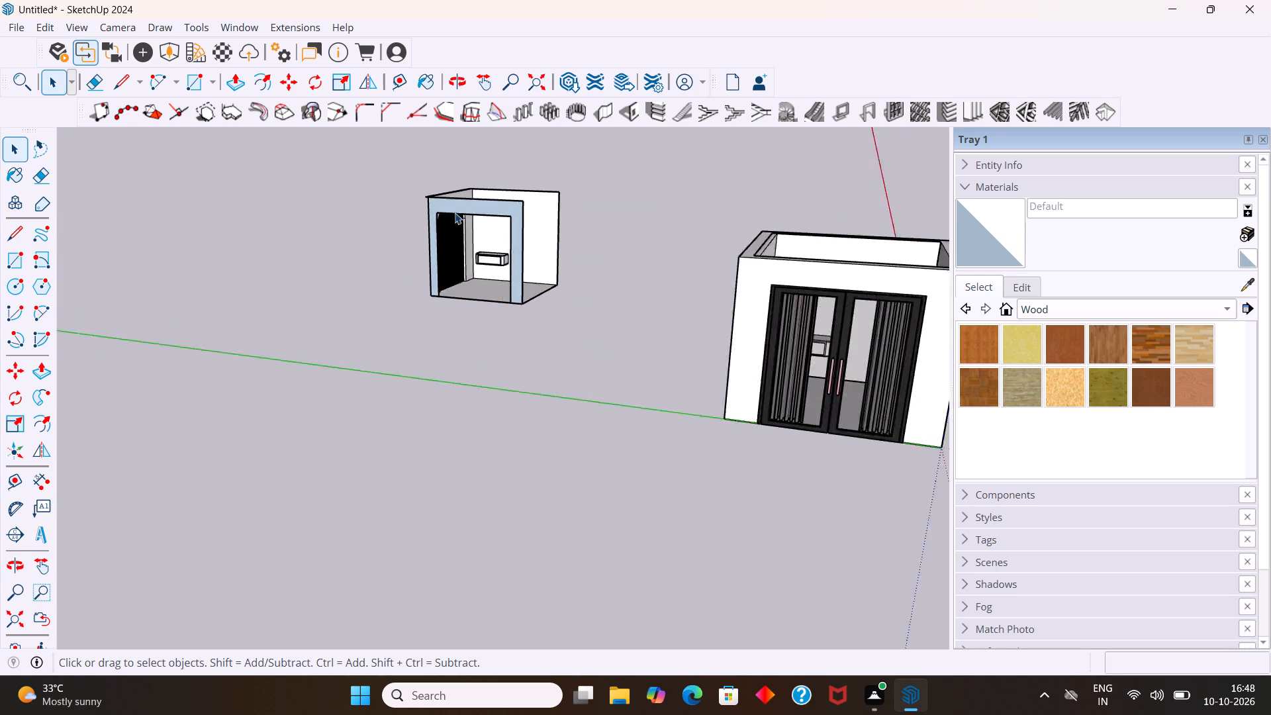
{"action": "scroll", "coordinate": [455, 213], "scroll_direction": "up", "scroll_amount": 2}
{"action": "scroll", "coordinate": [451, 271], "scroll_direction": "up", "scroll_amount": 3}
{"action": "middle_click_drag", "start_coordinate": [464, 264], "coordinate": [543, 265]}
{"action": "scroll", "coordinate": [516, 252], "scroll_direction": "up", "scroll_amount": 8}
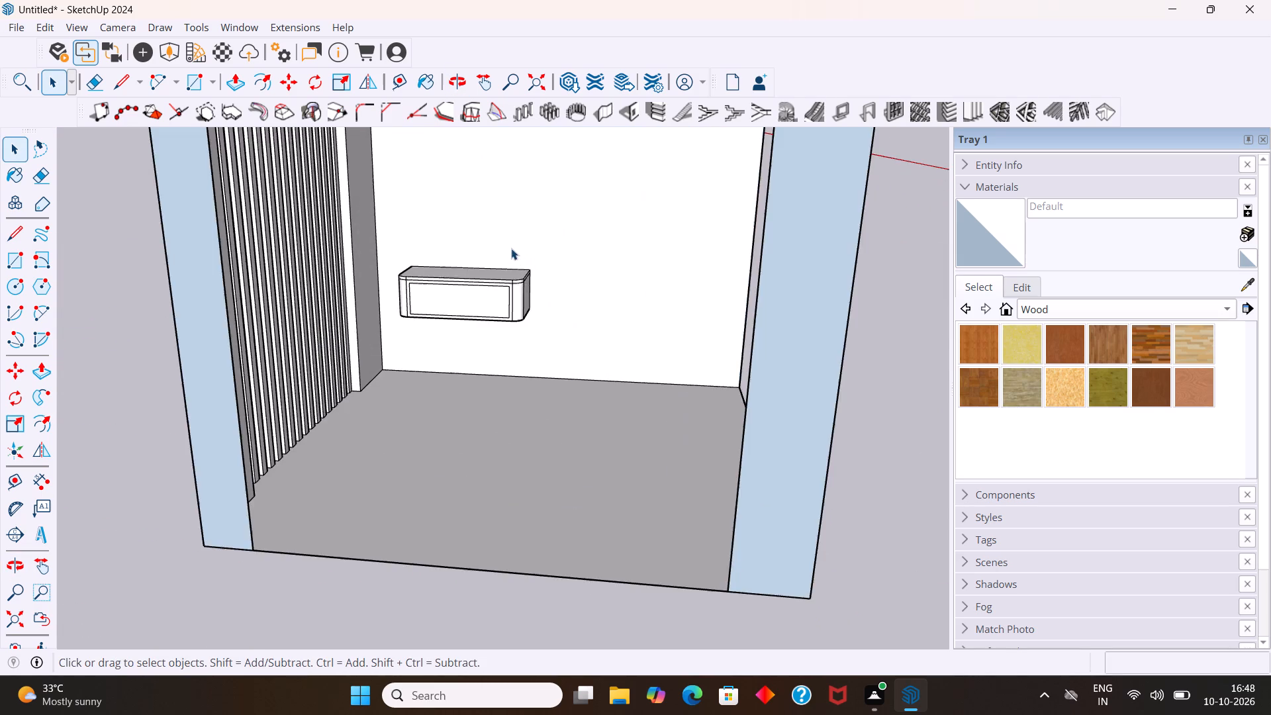
{"action": "scroll", "coordinate": [442, 328], "scroll_direction": "up", "scroll_amount": 3}
{"action": "middle_click_drag", "start_coordinate": [417, 222], "coordinate": [428, 455]}
{"action": "scroll", "coordinate": [429, 418], "scroll_direction": "down", "scroll_amount": 4}
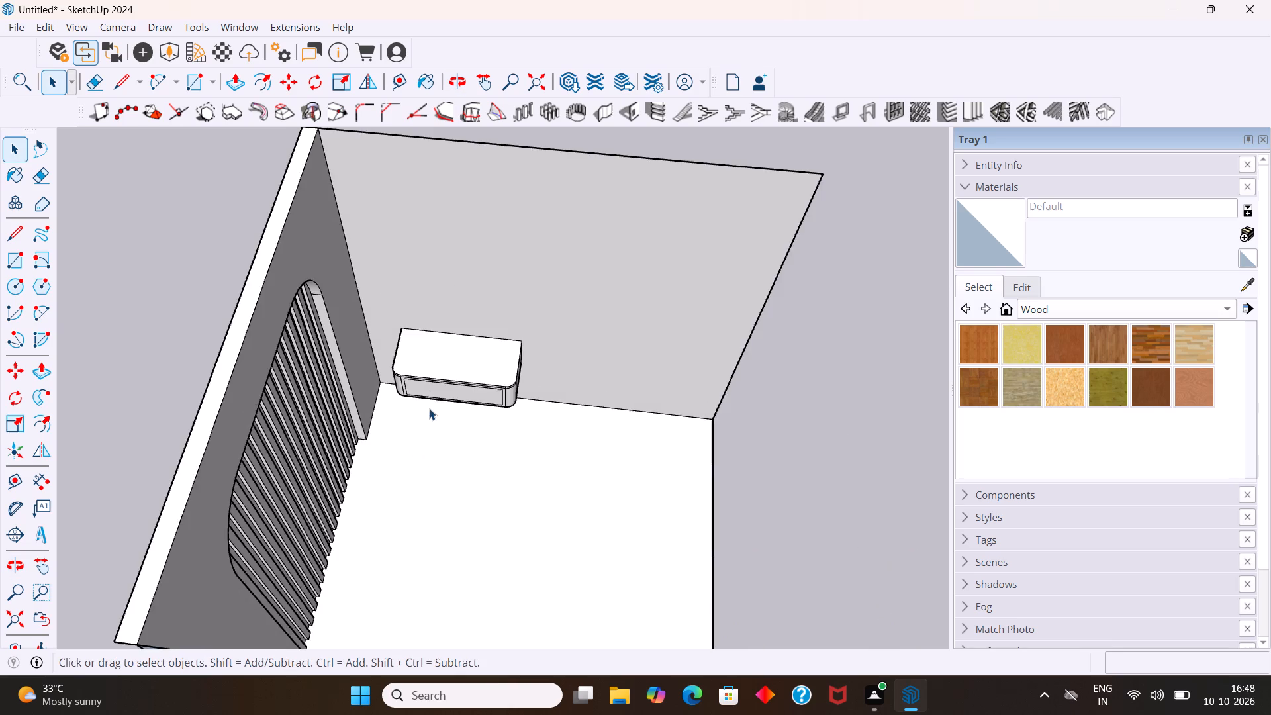
{"action": "scroll", "coordinate": [429, 379], "scroll_direction": "down", "scroll_amount": 4}
{"action": "middle_click_drag", "start_coordinate": [521, 369], "coordinate": [562, 86]}
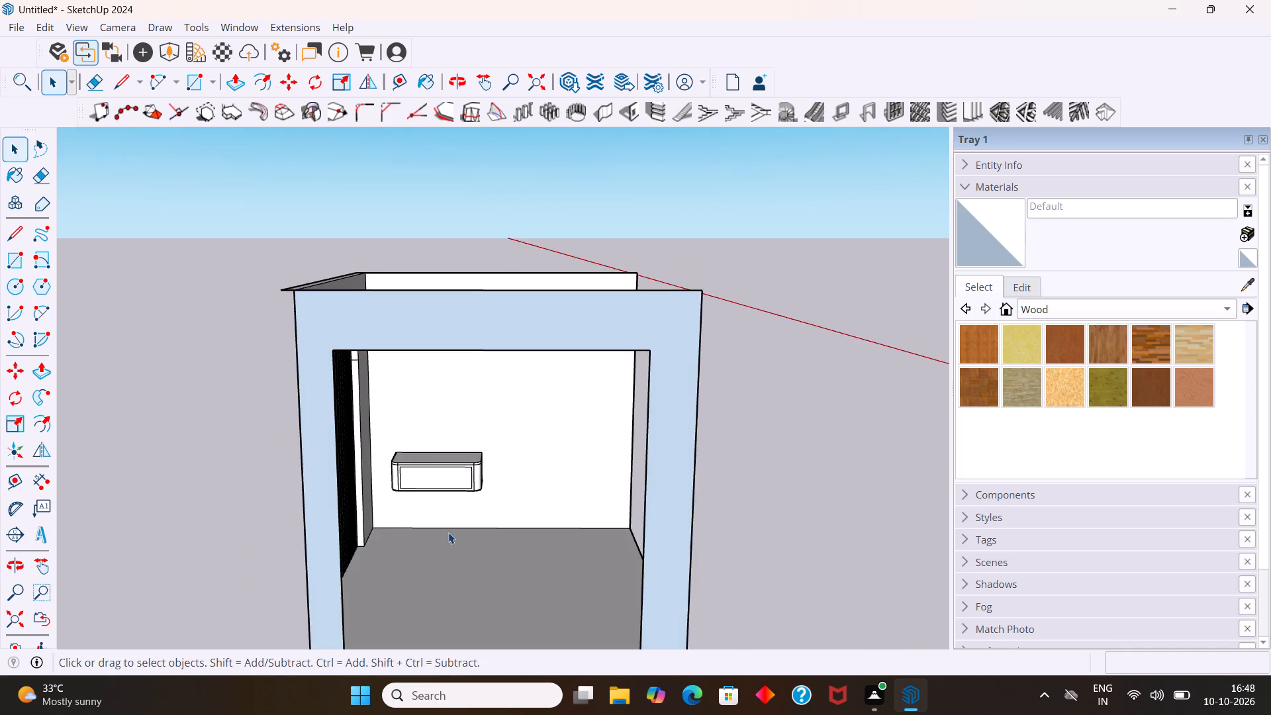
{"action": "scroll", "coordinate": [428, 526], "scroll_direction": "up", "scroll_amount": 3}
{"action": "scroll", "coordinate": [428, 454], "scroll_direction": "up", "scroll_amount": 1}
{"action": "middle_click_drag", "start_coordinate": [431, 438], "coordinate": [440, 376]}
{"action": "scroll", "coordinate": [435, 377], "scroll_direction": "up", "scroll_amount": 3}
{"action": "middle_click_drag", "start_coordinate": [417, 404], "coordinate": [412, 412]}
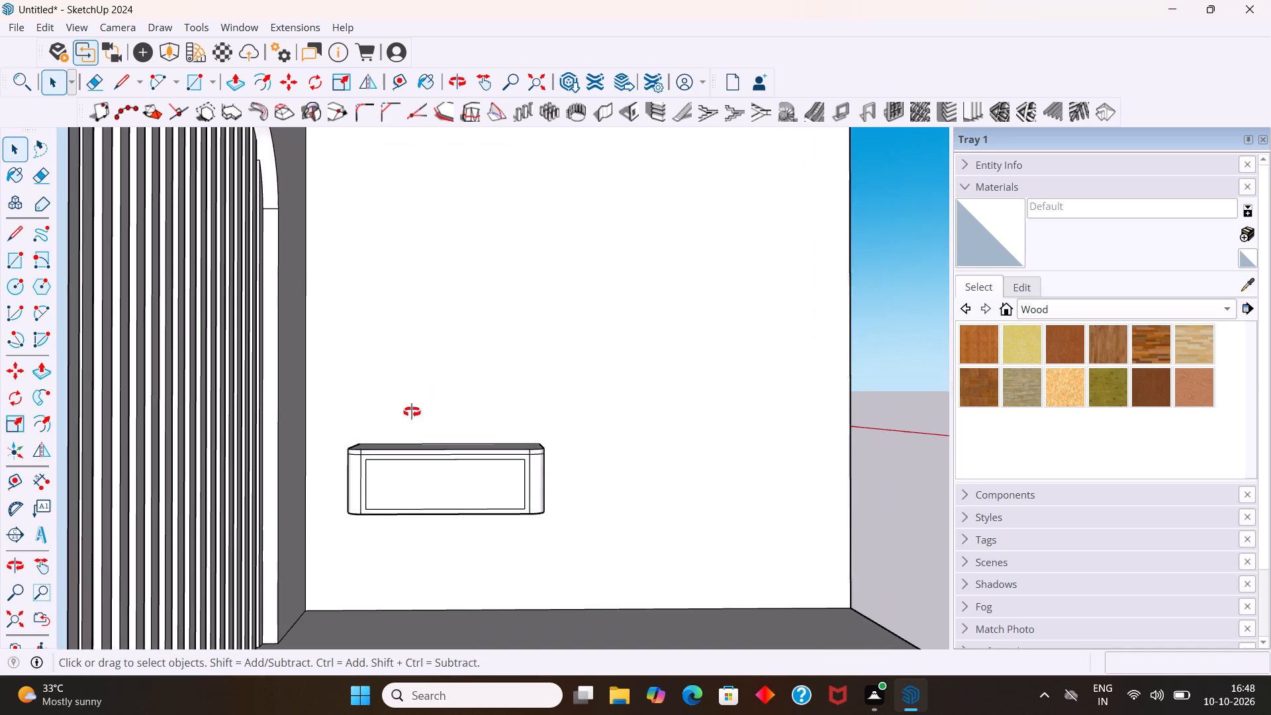
{"action": "middle_click_drag", "start_coordinate": [412, 412], "coordinate": [403, 428]}
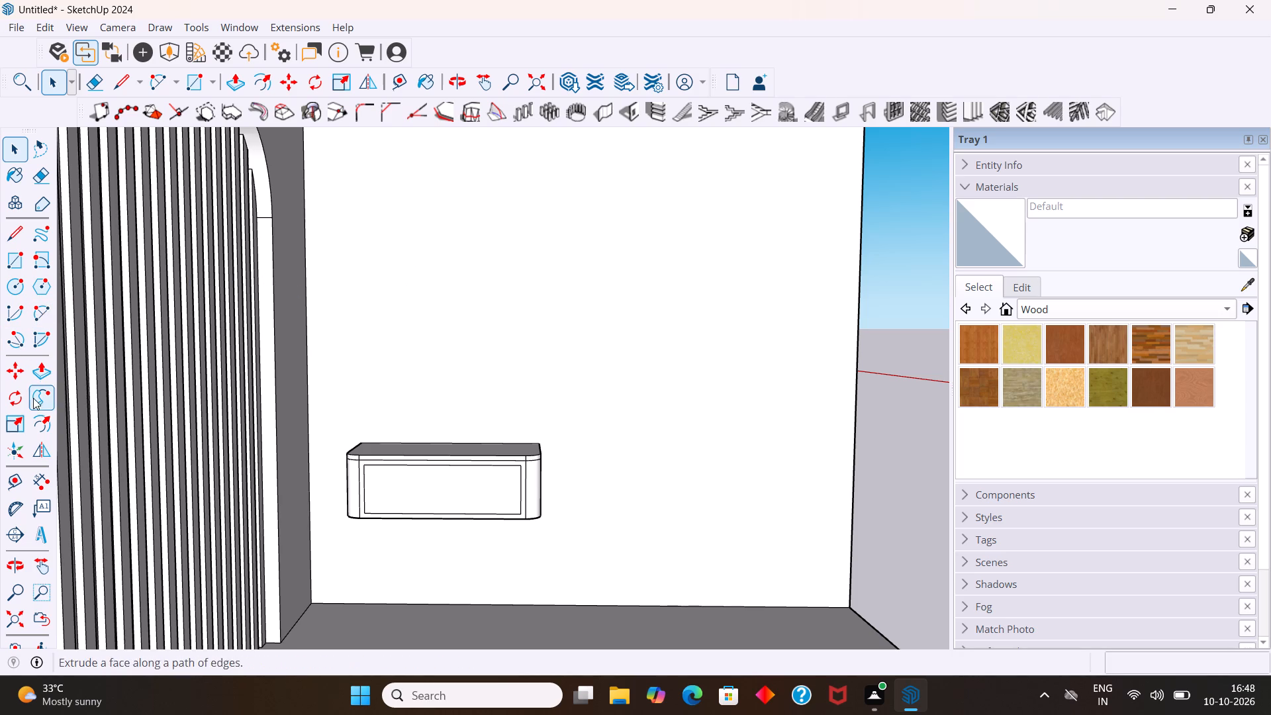
{"action": "scroll", "coordinate": [465, 381], "scroll_direction": "down", "scroll_amount": 3}
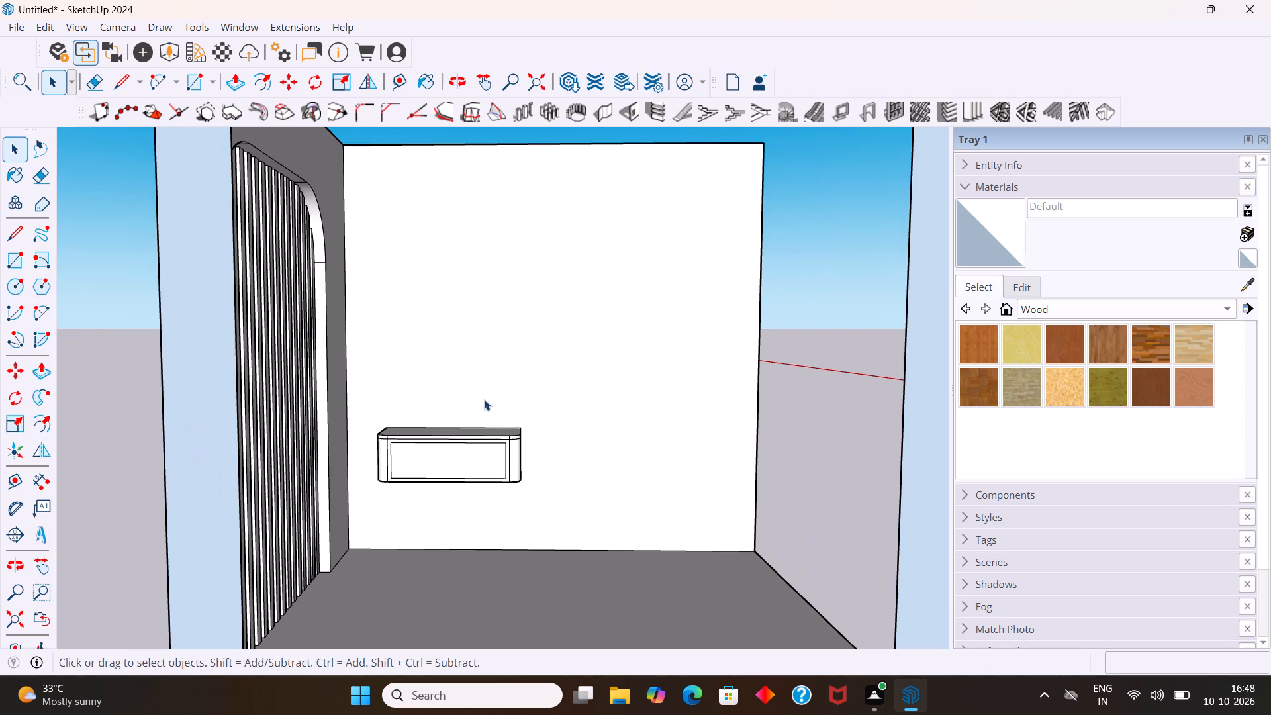
{"action": "middle_click", "coordinate": [502, 385]}
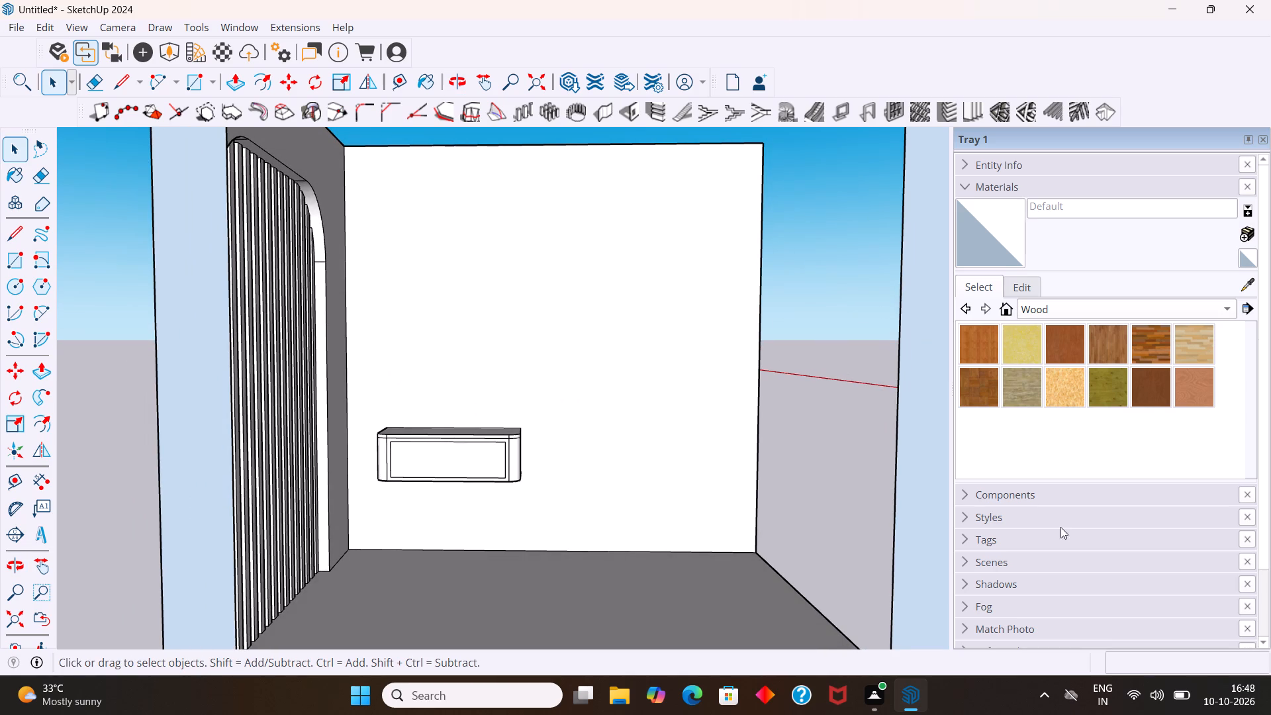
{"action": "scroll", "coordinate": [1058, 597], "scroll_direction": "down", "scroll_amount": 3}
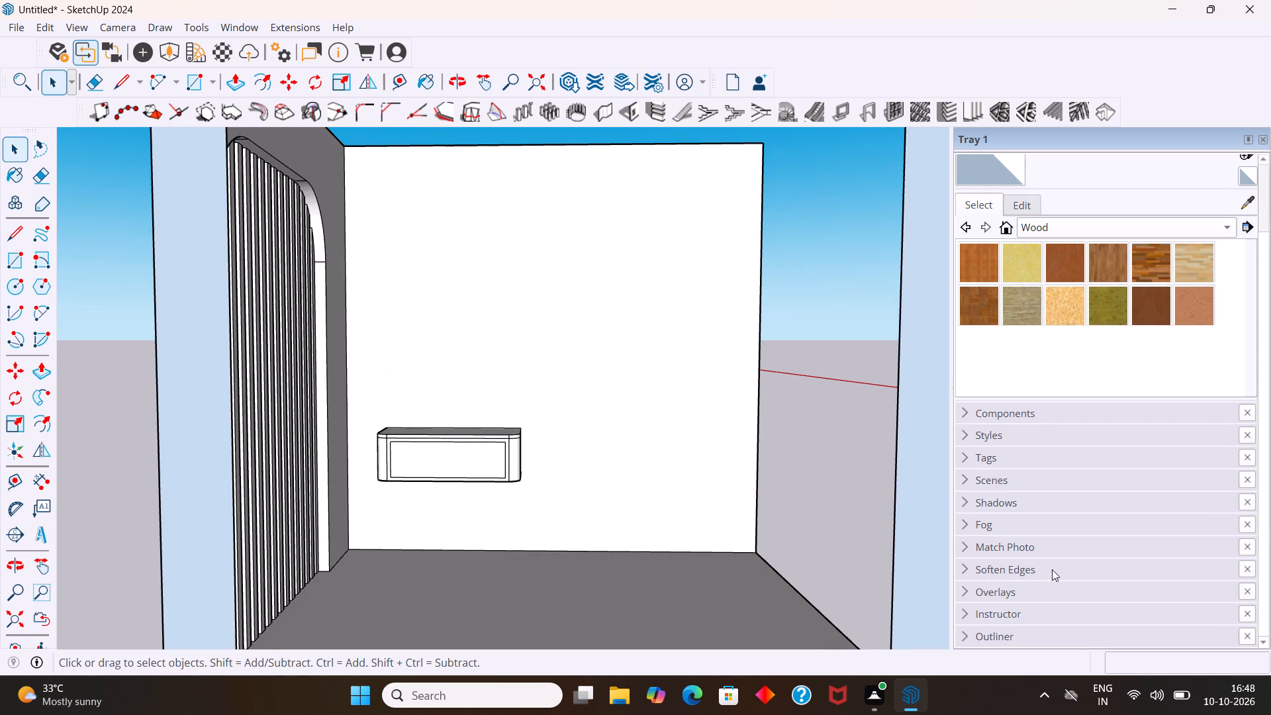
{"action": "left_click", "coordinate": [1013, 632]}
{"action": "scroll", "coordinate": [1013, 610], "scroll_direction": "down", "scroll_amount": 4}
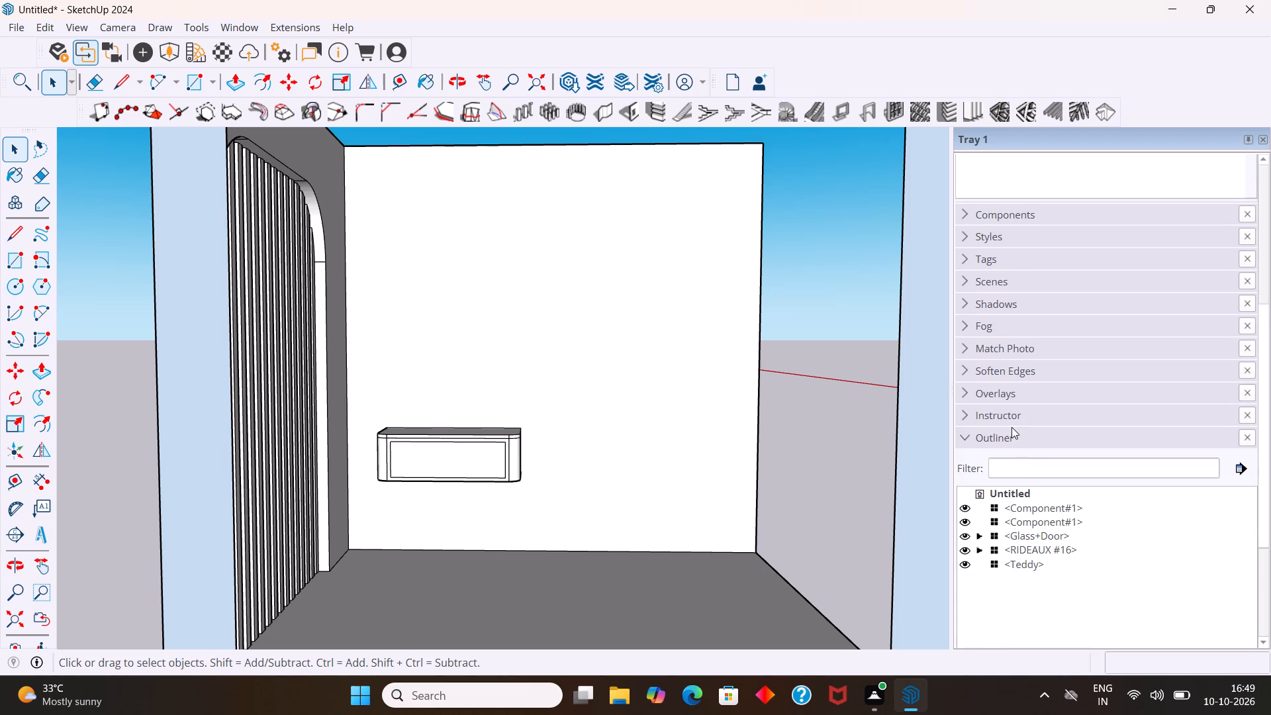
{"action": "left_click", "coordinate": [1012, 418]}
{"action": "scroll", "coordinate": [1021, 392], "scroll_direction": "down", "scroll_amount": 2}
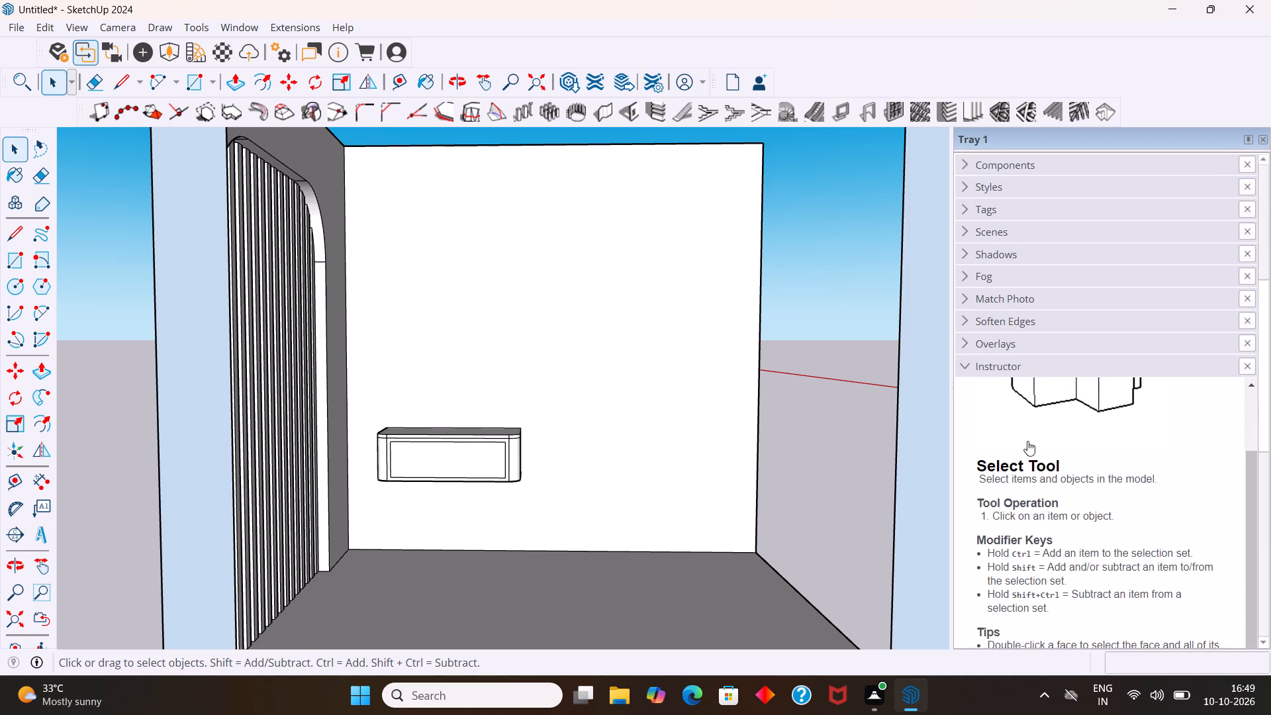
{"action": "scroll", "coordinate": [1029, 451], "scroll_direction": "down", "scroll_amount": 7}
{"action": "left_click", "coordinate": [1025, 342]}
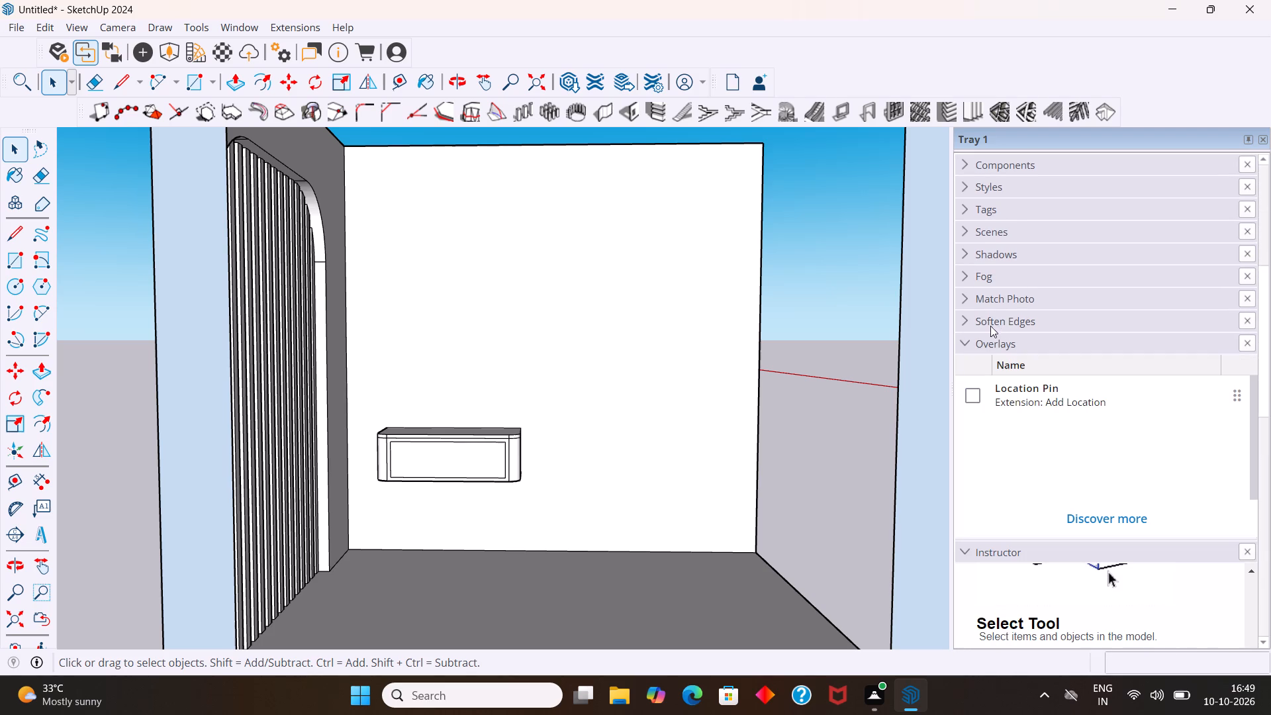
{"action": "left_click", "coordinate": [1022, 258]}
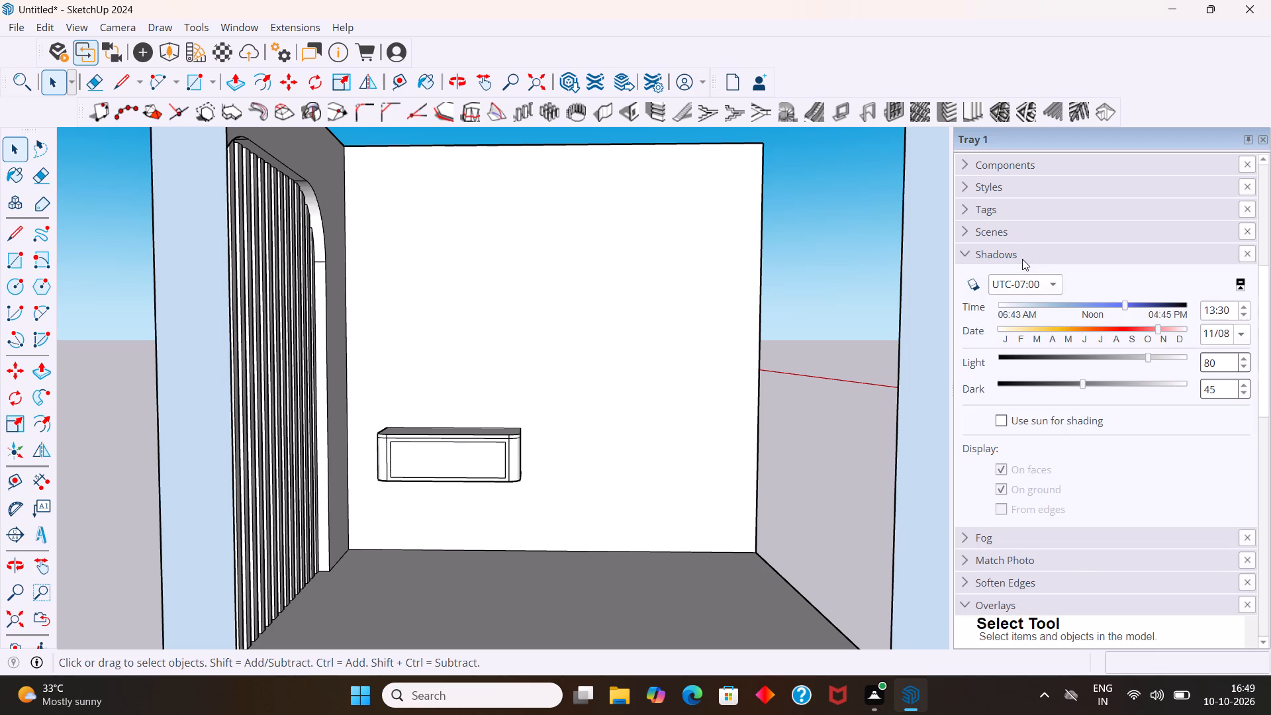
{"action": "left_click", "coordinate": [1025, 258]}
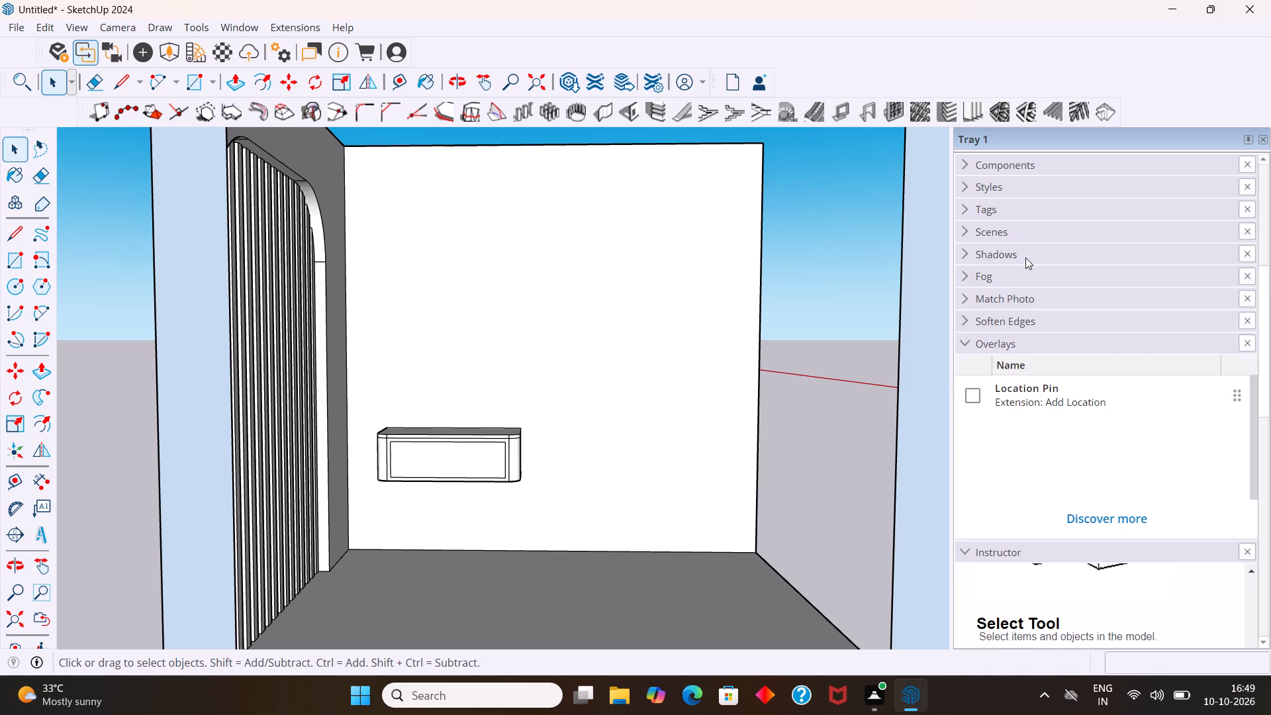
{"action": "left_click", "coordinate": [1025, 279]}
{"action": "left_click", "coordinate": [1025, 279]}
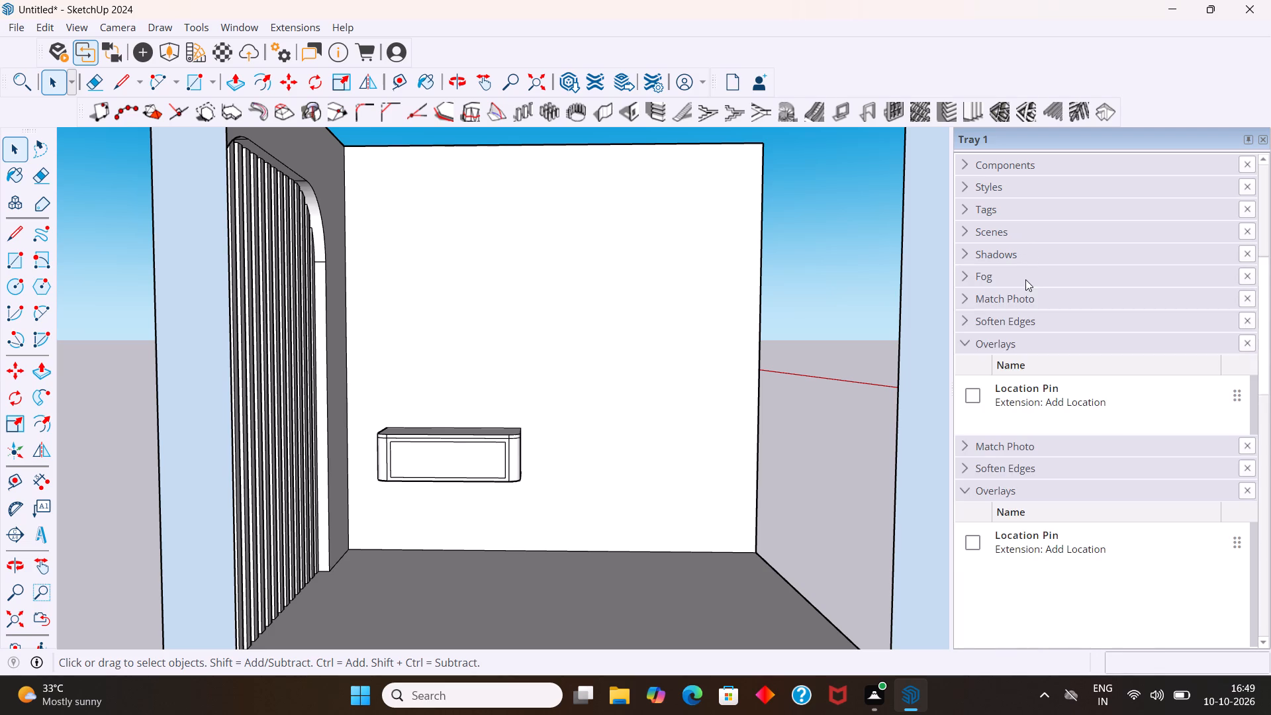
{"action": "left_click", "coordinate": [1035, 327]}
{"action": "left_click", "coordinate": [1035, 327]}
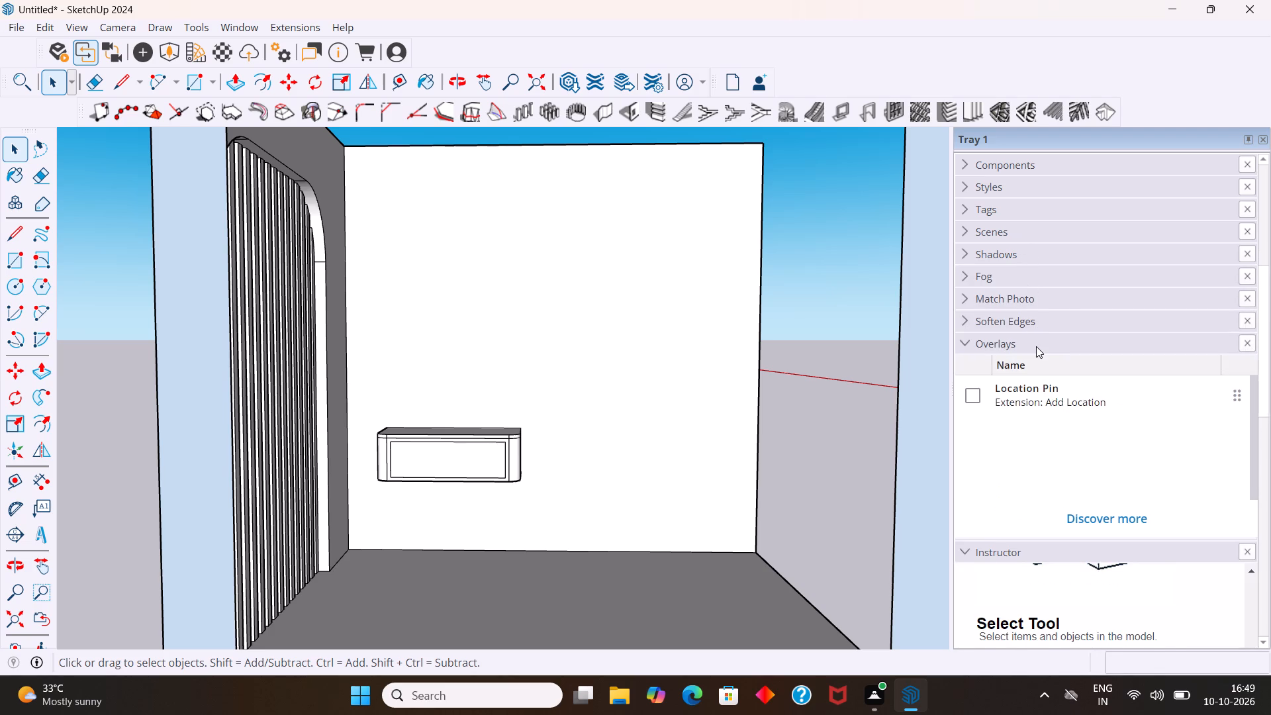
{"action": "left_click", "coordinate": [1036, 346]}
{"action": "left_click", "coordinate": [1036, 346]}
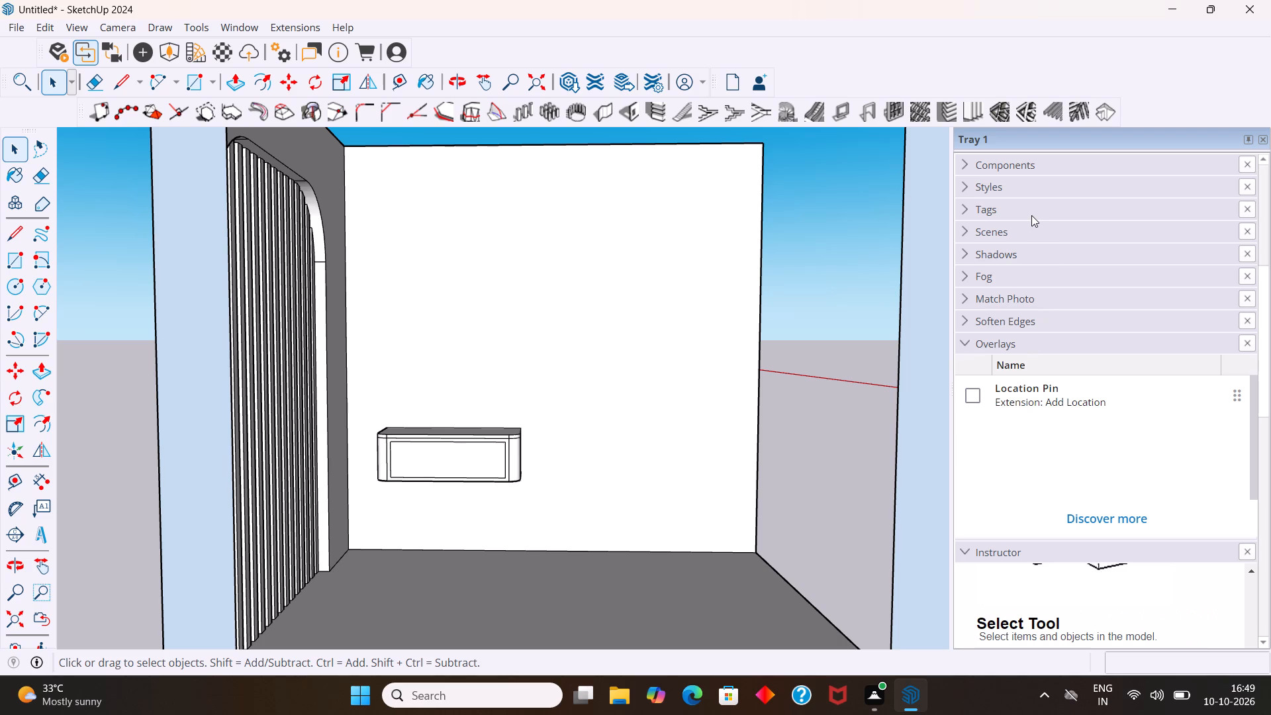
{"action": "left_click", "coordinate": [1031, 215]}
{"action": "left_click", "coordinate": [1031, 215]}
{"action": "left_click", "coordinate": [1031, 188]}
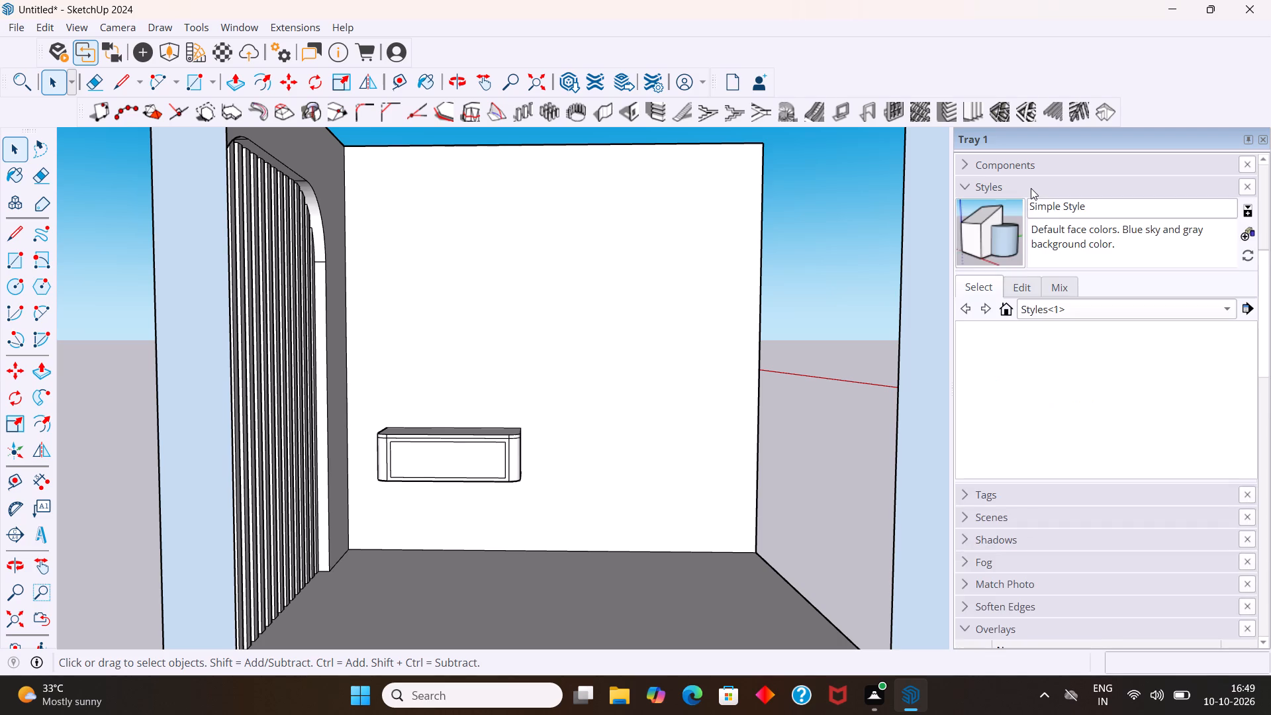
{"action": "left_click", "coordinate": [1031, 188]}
Collapse the expanded Overlays, Instructor and Outliner sections.
{"action": "scroll", "coordinate": [1056, 309], "scroll_direction": "down", "scroll_amount": 4}
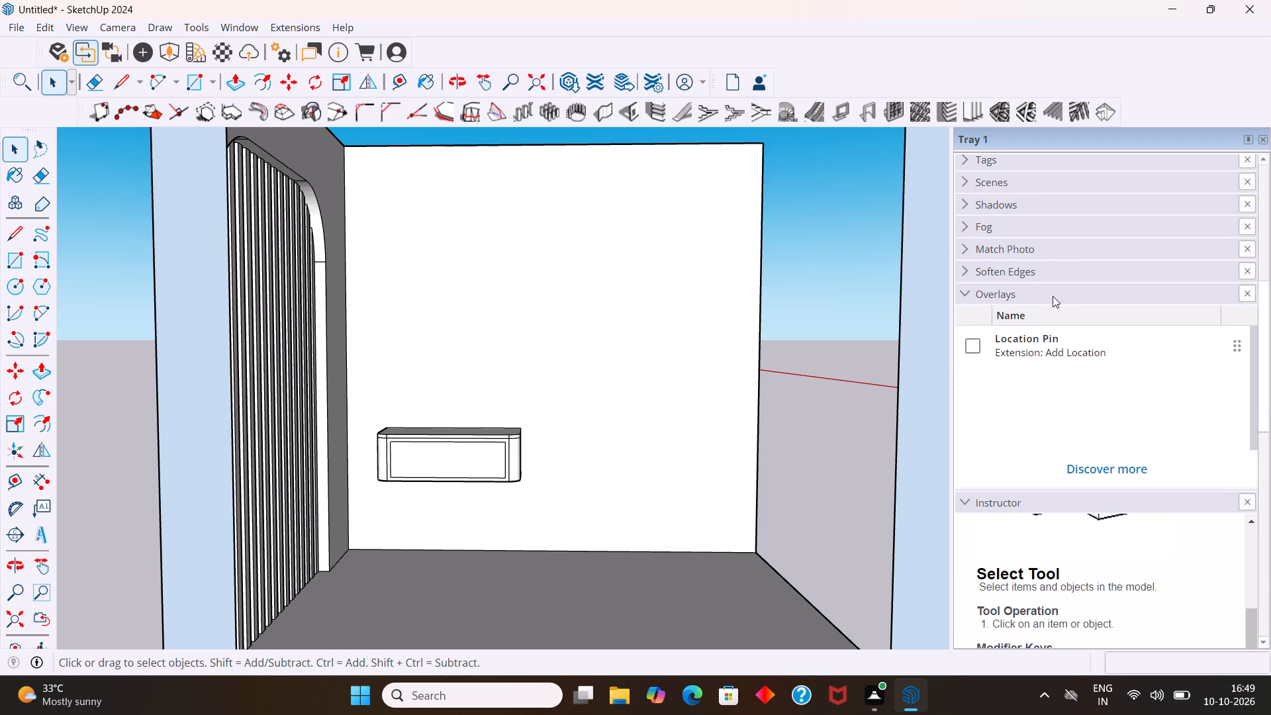
{"action": "left_click", "coordinate": [1052, 293]}
{"action": "scroll", "coordinate": [1061, 349], "scroll_direction": "down", "scroll_amount": 4}
{"action": "left_click", "coordinate": [1058, 313]}
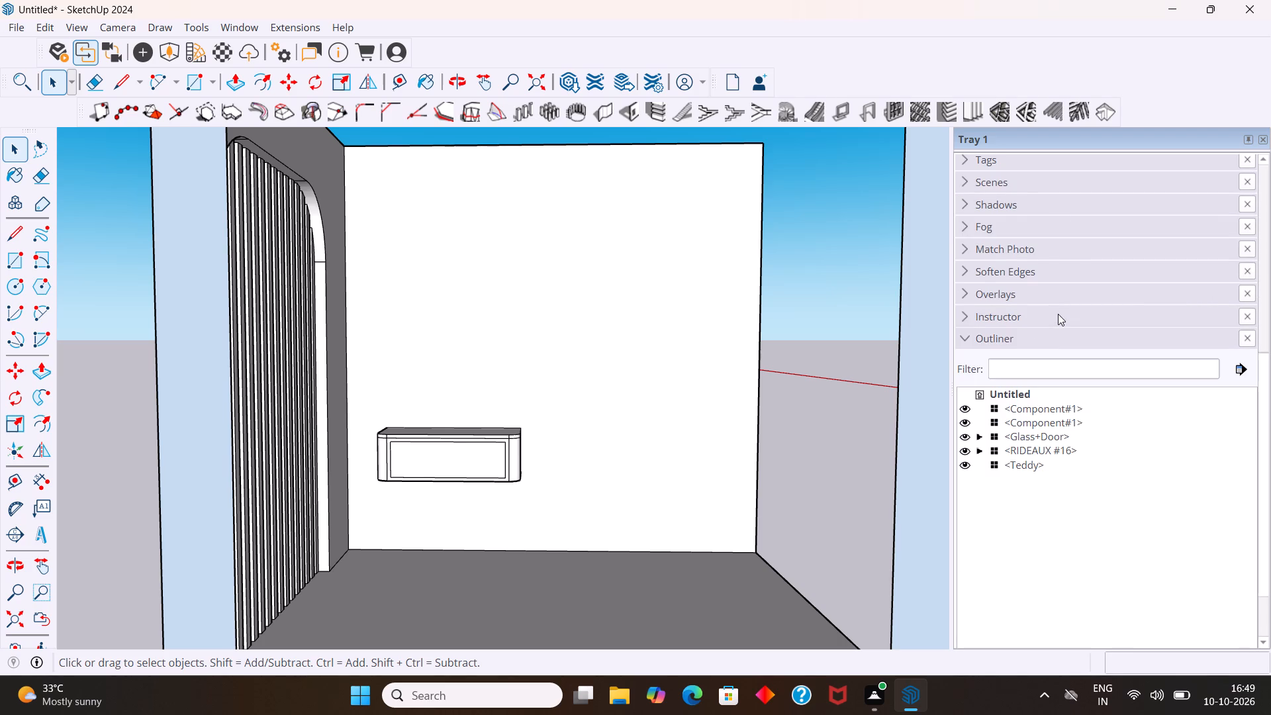
{"action": "left_click", "coordinate": [1062, 344]}
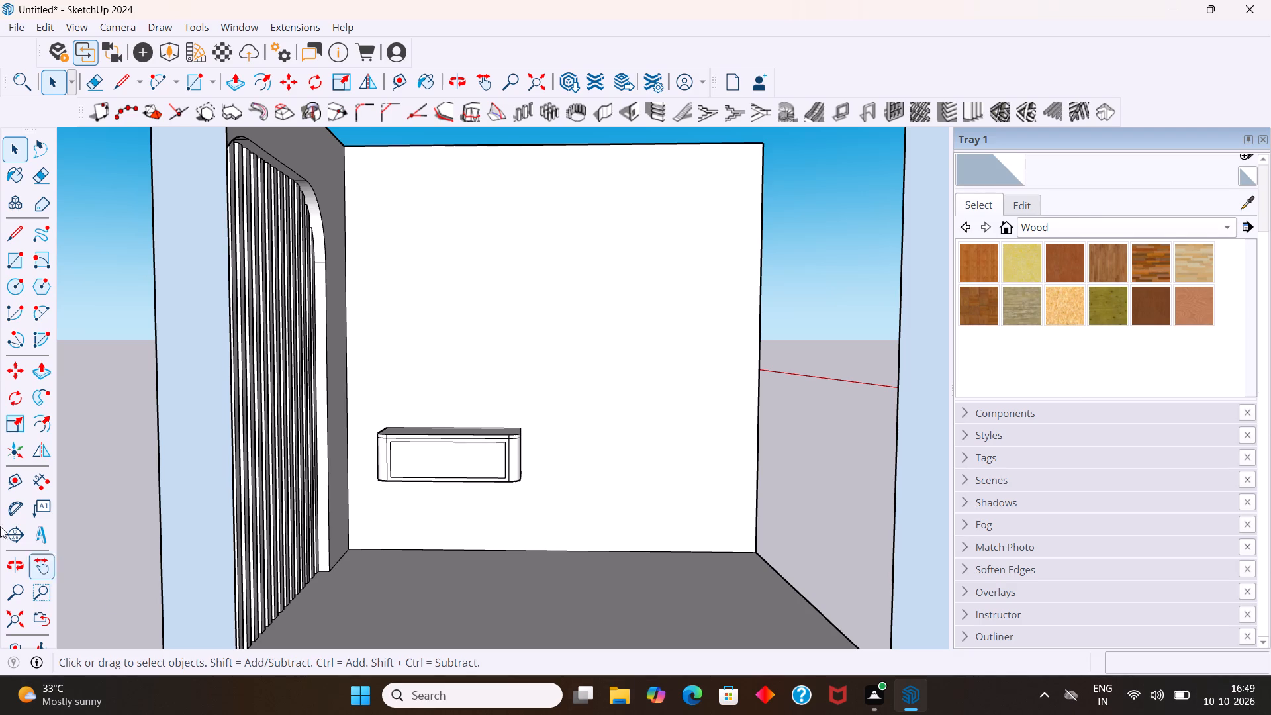
Look through the Match Photo, Fog and Shadows settings, collapsing each section again.
{"action": "left_click", "coordinate": [1056, 548]}
{"action": "scroll", "coordinate": [1041, 565], "scroll_direction": "down", "scroll_amount": 8}
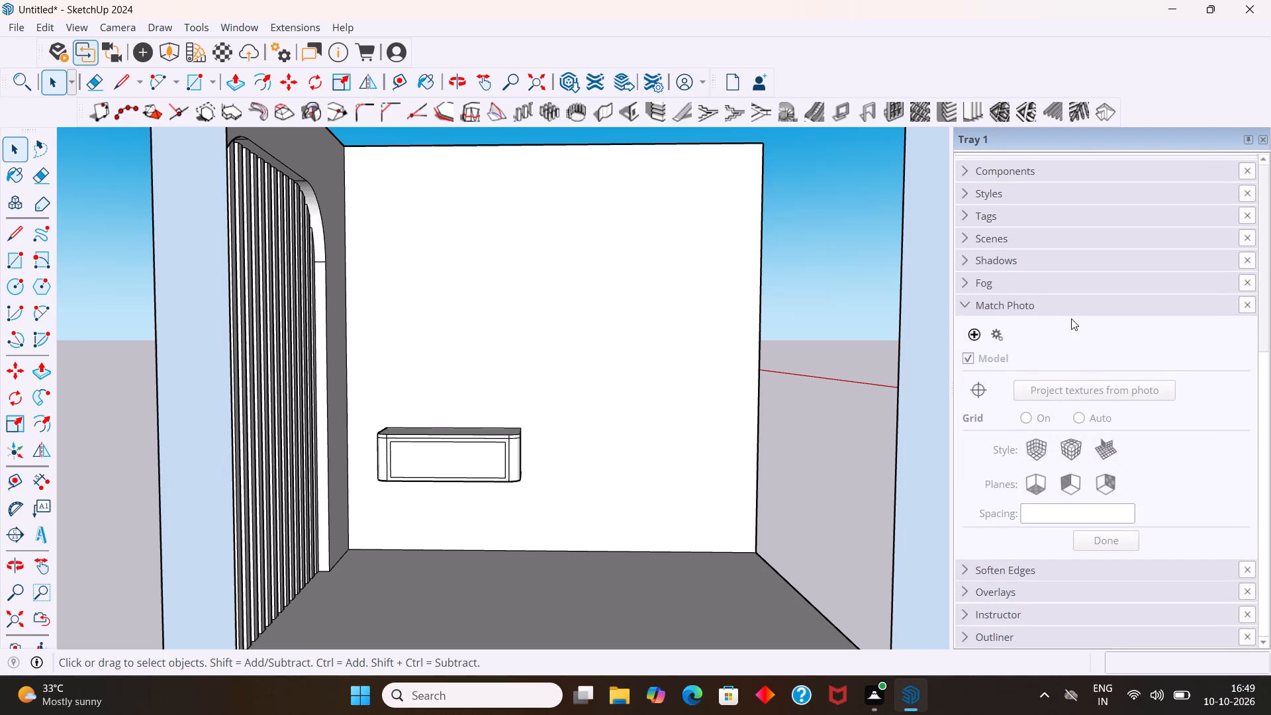
{"action": "scroll", "coordinate": [1057, 347], "scroll_direction": "down", "scroll_amount": 4}
{"action": "scroll", "coordinate": [1048, 443], "scroll_direction": "up", "scroll_amount": 2}
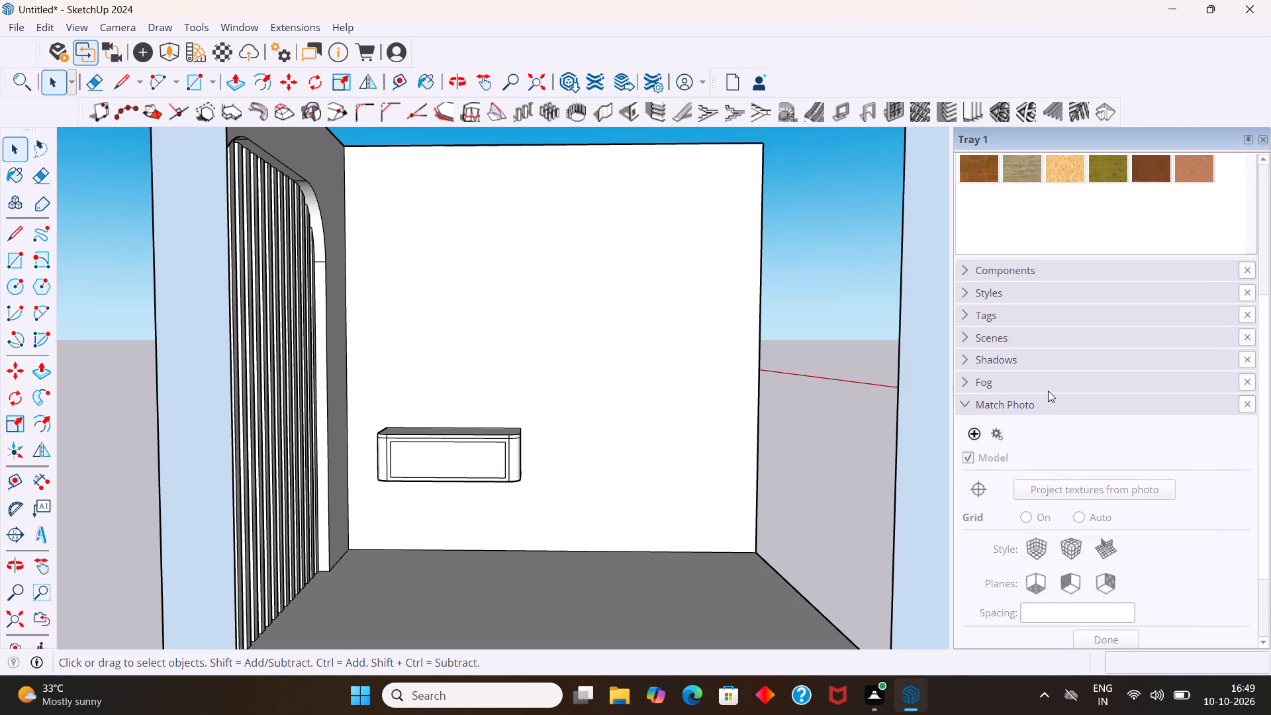
{"action": "left_click", "coordinate": [1014, 381]}
{"action": "scroll", "coordinate": [1016, 405], "scroll_direction": "down", "scroll_amount": 8}
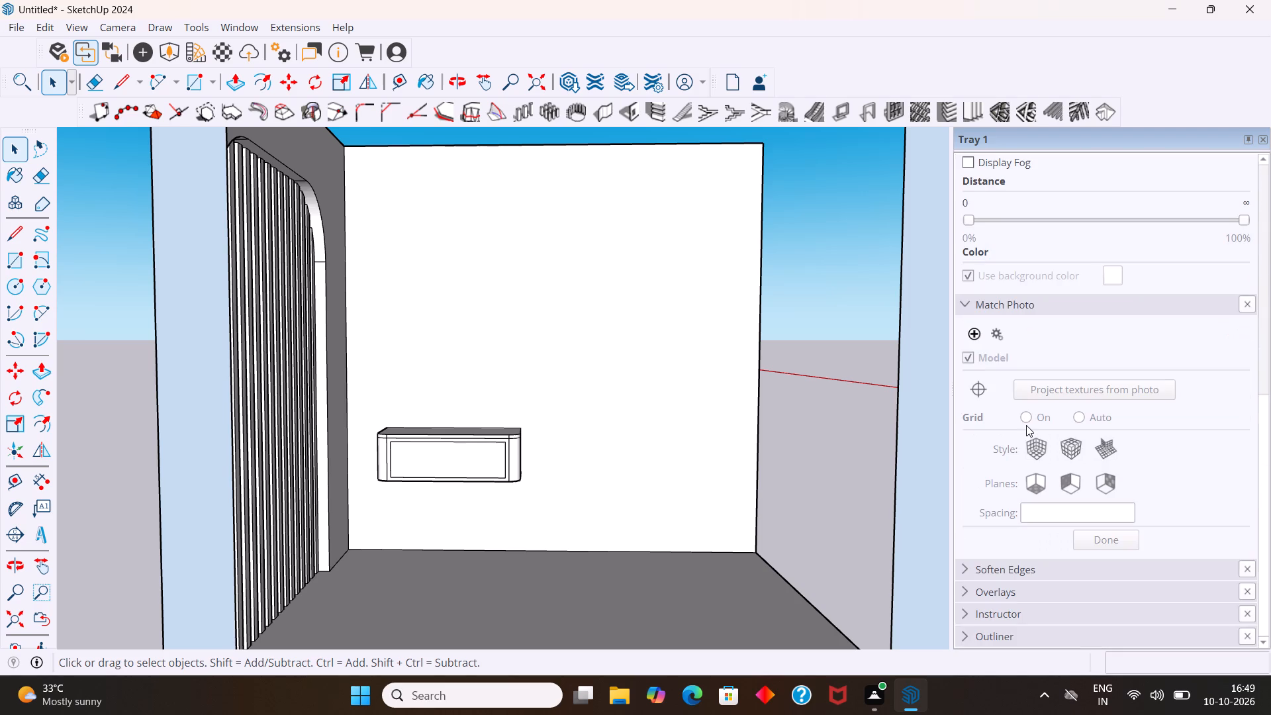
{"action": "scroll", "coordinate": [1031, 397], "scroll_direction": "up", "scroll_amount": 6}
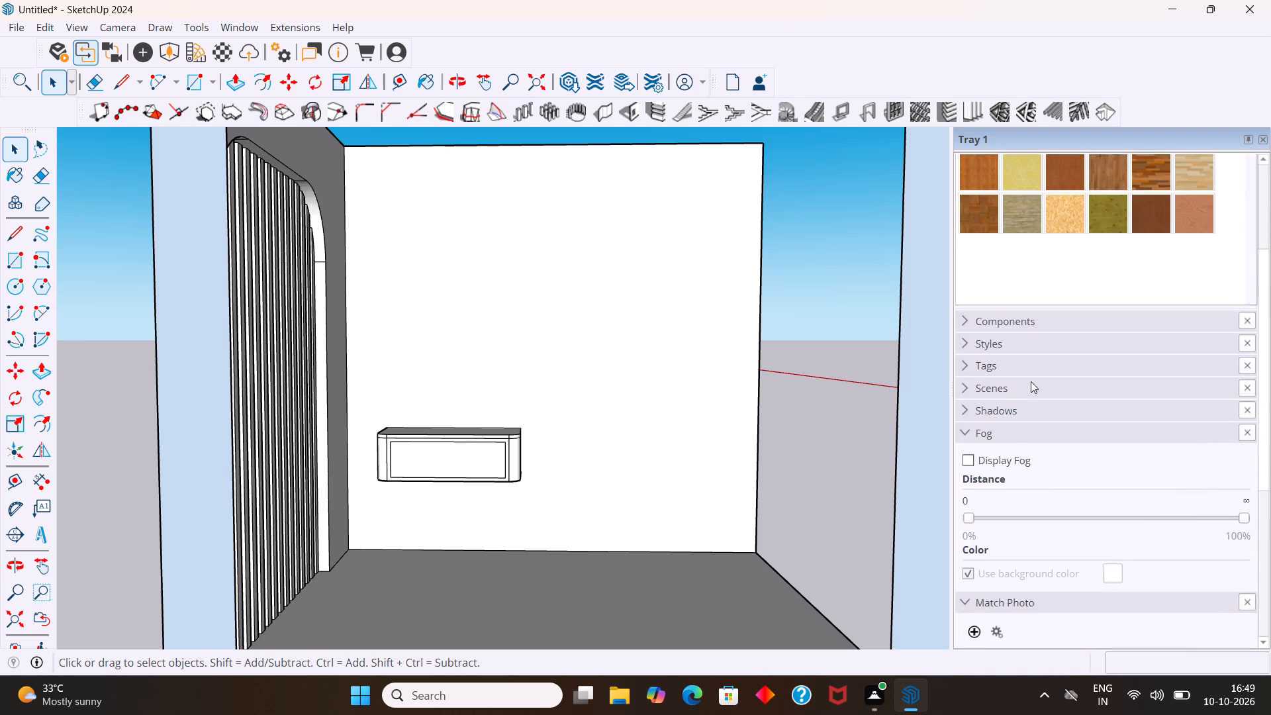
{"action": "left_click", "coordinate": [1017, 410]}
{"action": "scroll", "coordinate": [1019, 419], "scroll_direction": "down", "scroll_amount": 2}
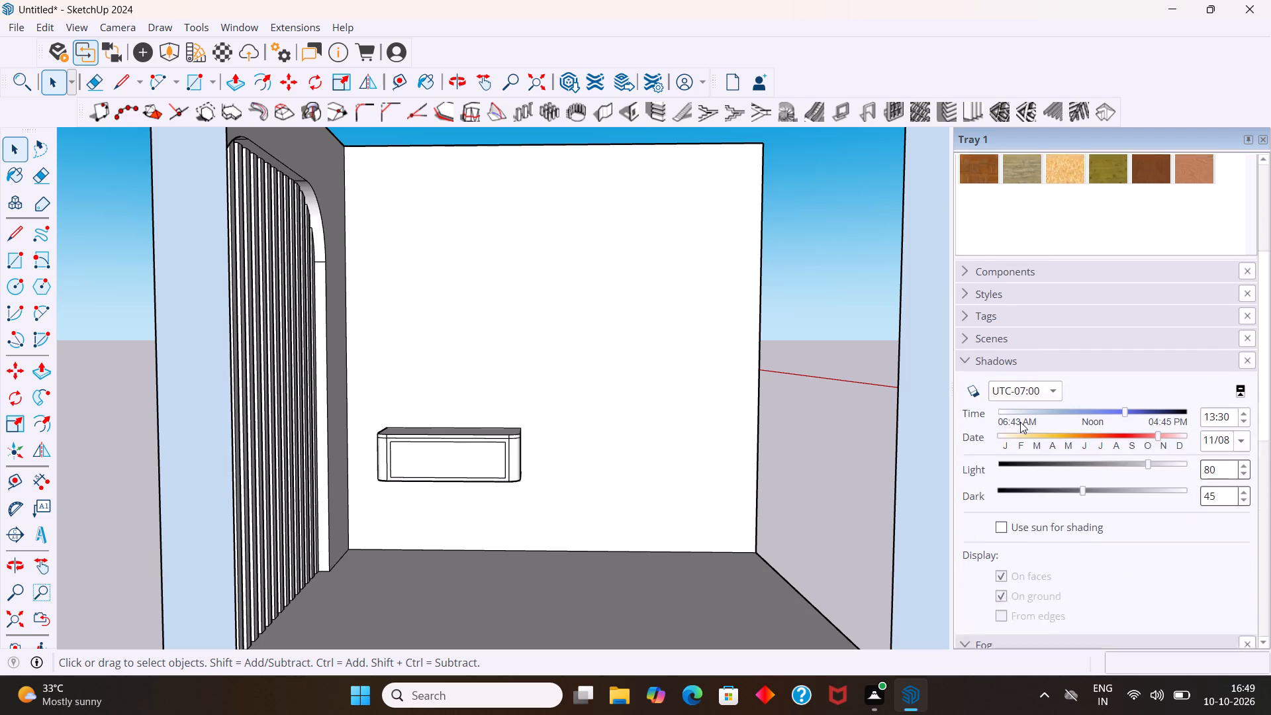
{"action": "scroll", "coordinate": [1020, 422], "scroll_direction": "down", "scroll_amount": 2}
{"action": "left_click", "coordinate": [1047, 216]}
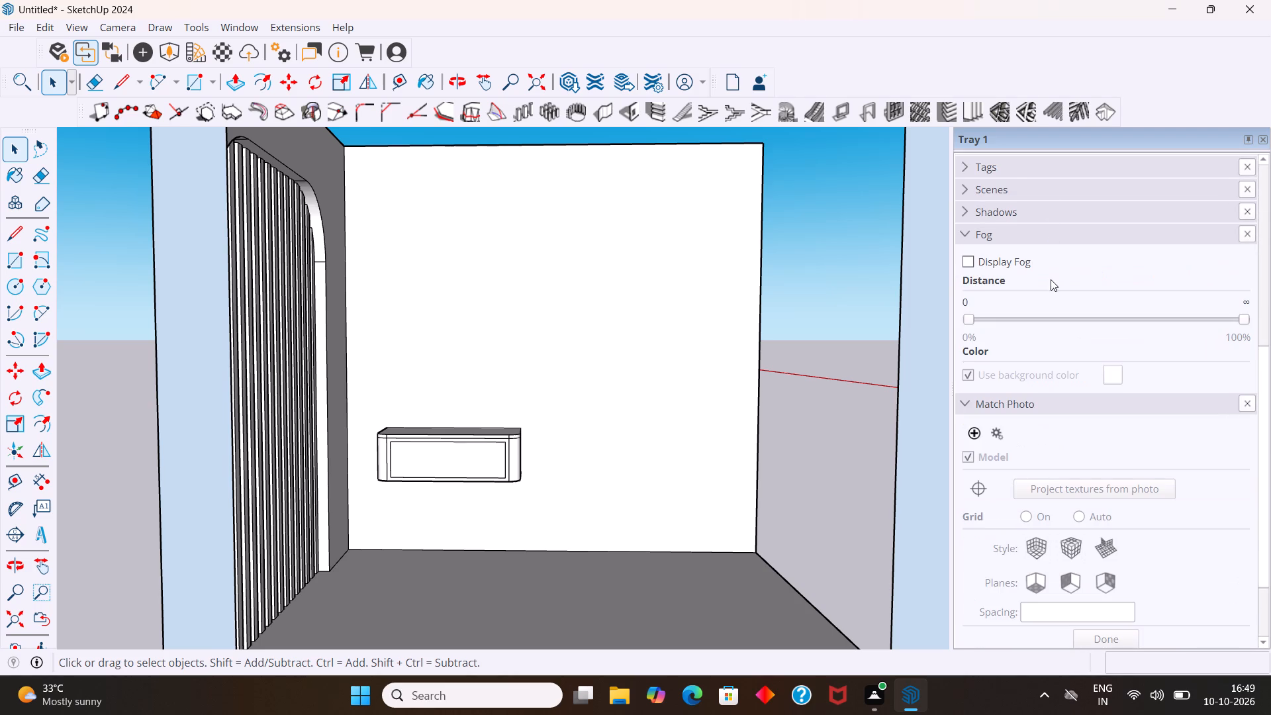
{"action": "left_click", "coordinate": [1048, 236]}
{"action": "scroll", "coordinate": [1049, 258], "scroll_direction": "down", "scroll_amount": 3}
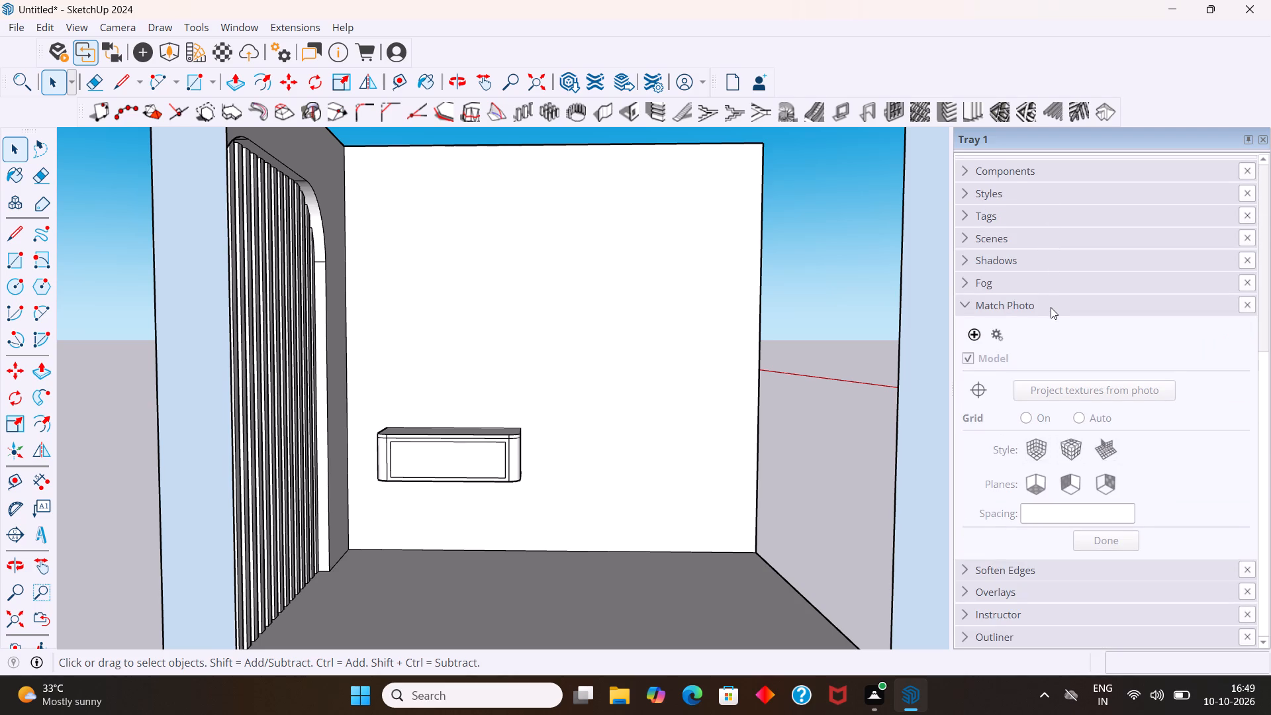
{"action": "left_click", "coordinate": [1050, 306]}
{"action": "scroll", "coordinate": [1050, 306], "scroll_direction": "down", "scroll_amount": 4}
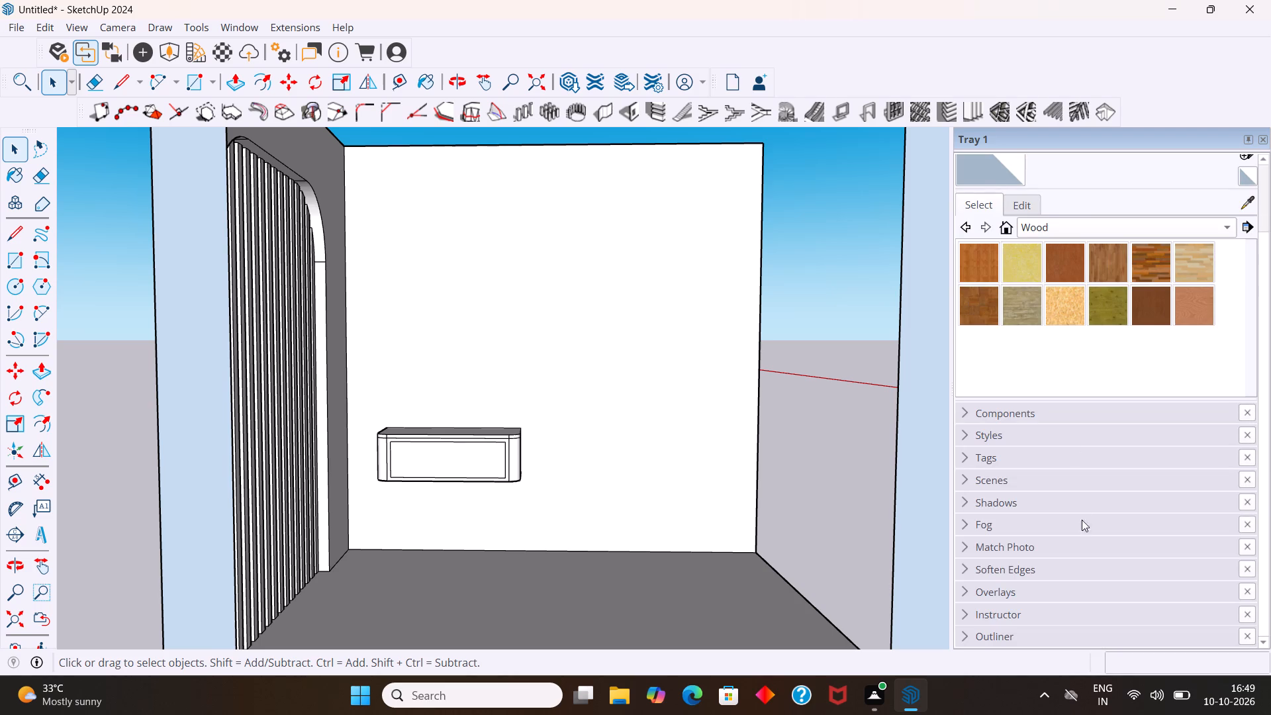
Look through the Overlays, Soften Edges, Match Photo, Fog and Components settings, leaving all of them collapsed.
{"action": "scroll", "coordinate": [1083, 559], "scroll_direction": "down", "scroll_amount": 4}
{"action": "left_click", "coordinate": [1056, 597]}
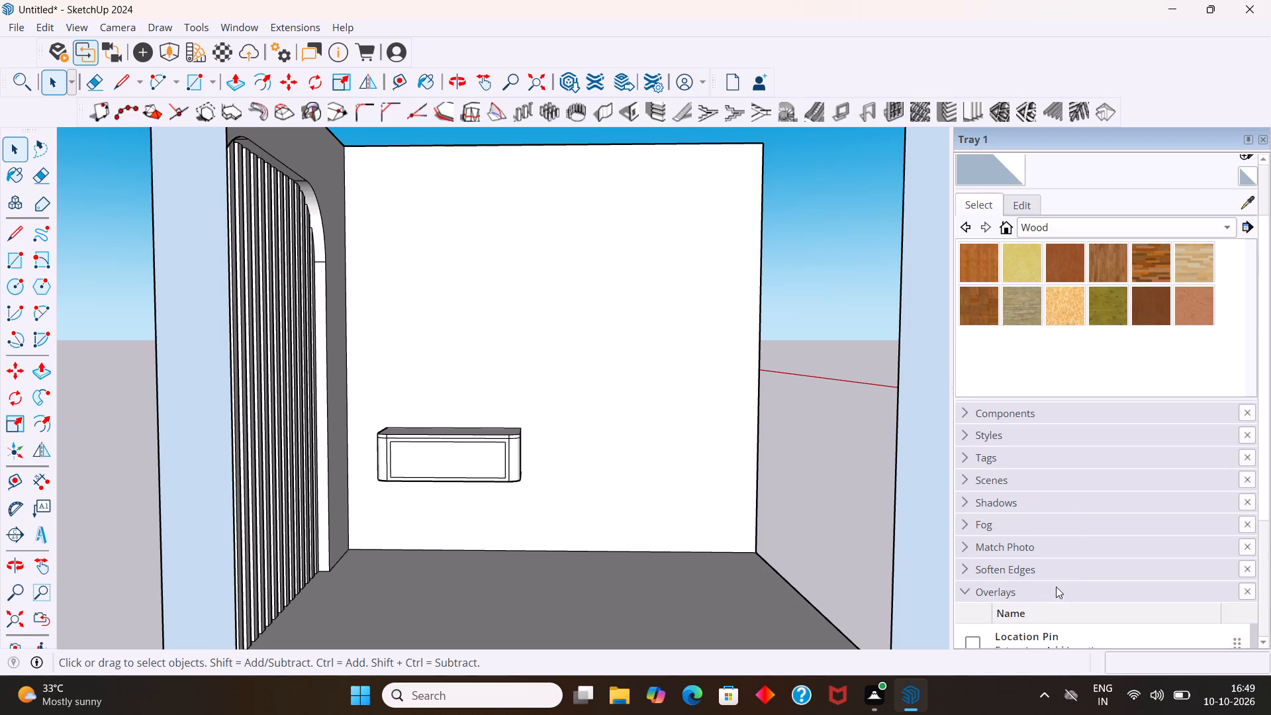
{"action": "scroll", "coordinate": [1057, 577], "scroll_direction": "down", "scroll_amount": 9}
{"action": "left_click", "coordinate": [1051, 525]}
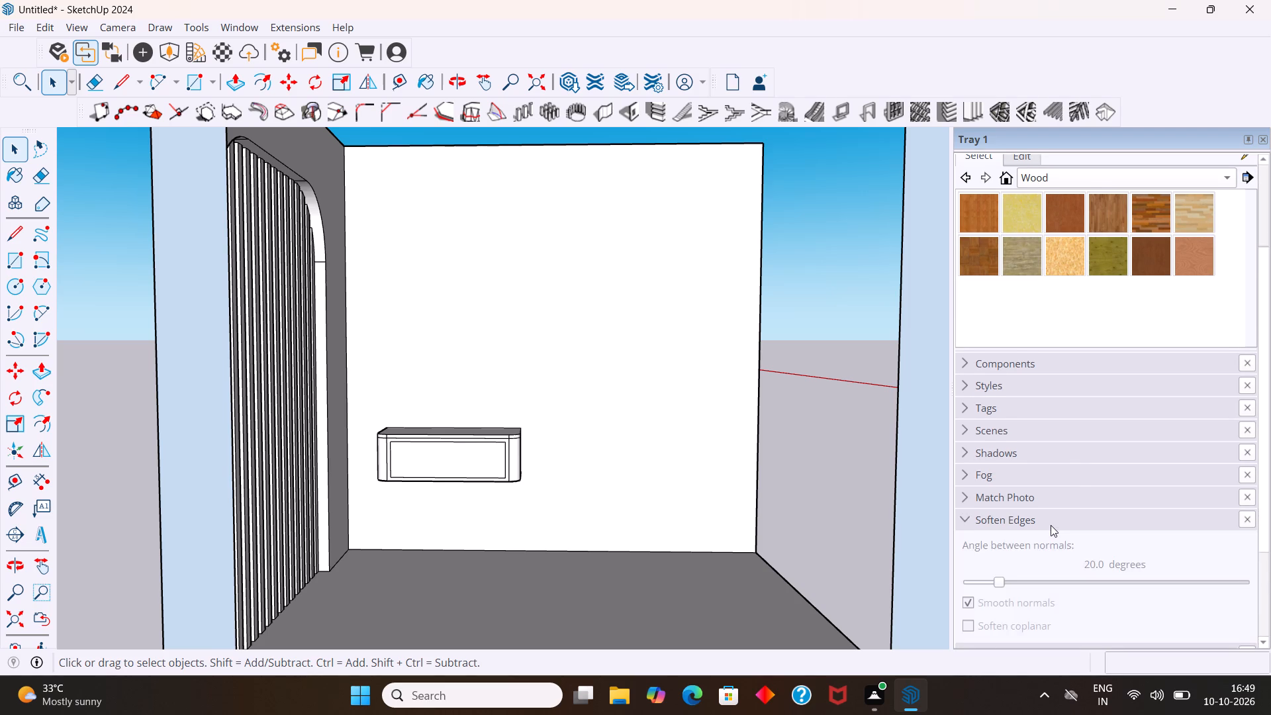
{"action": "scroll", "coordinate": [1051, 542], "scroll_direction": "down", "scroll_amount": 8}
{"action": "scroll", "coordinate": [1072, 465], "scroll_direction": "up", "scroll_amount": 1}
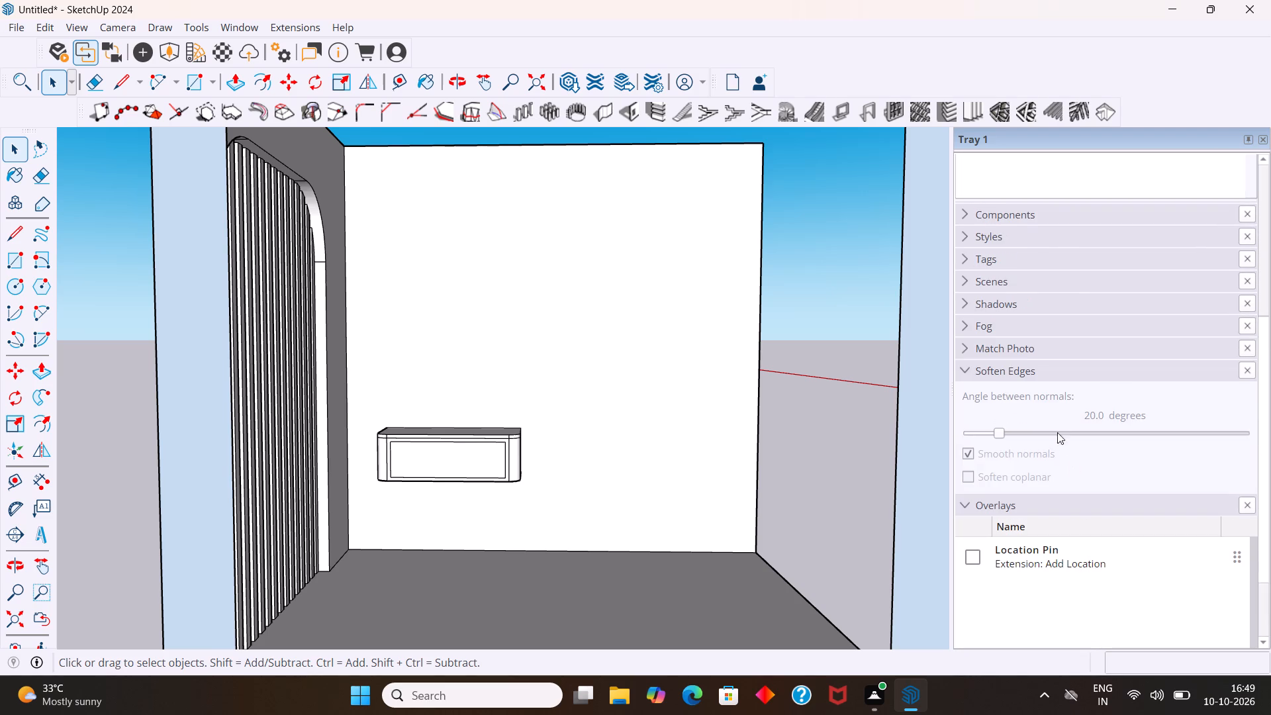
{"action": "left_click", "coordinate": [1043, 346]}
{"action": "scroll", "coordinate": [1057, 448], "scroll_direction": "down", "scroll_amount": 3}
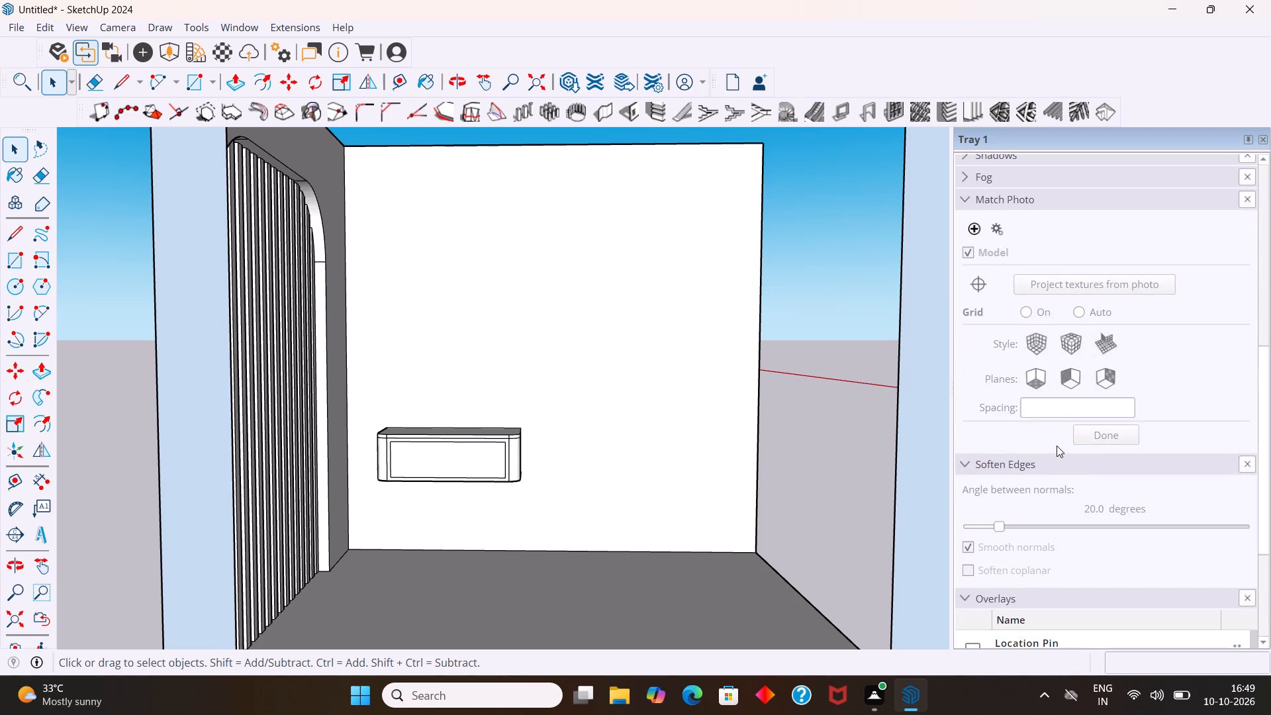
{"action": "scroll", "coordinate": [1049, 415], "scroll_direction": "up", "scroll_amount": 2}
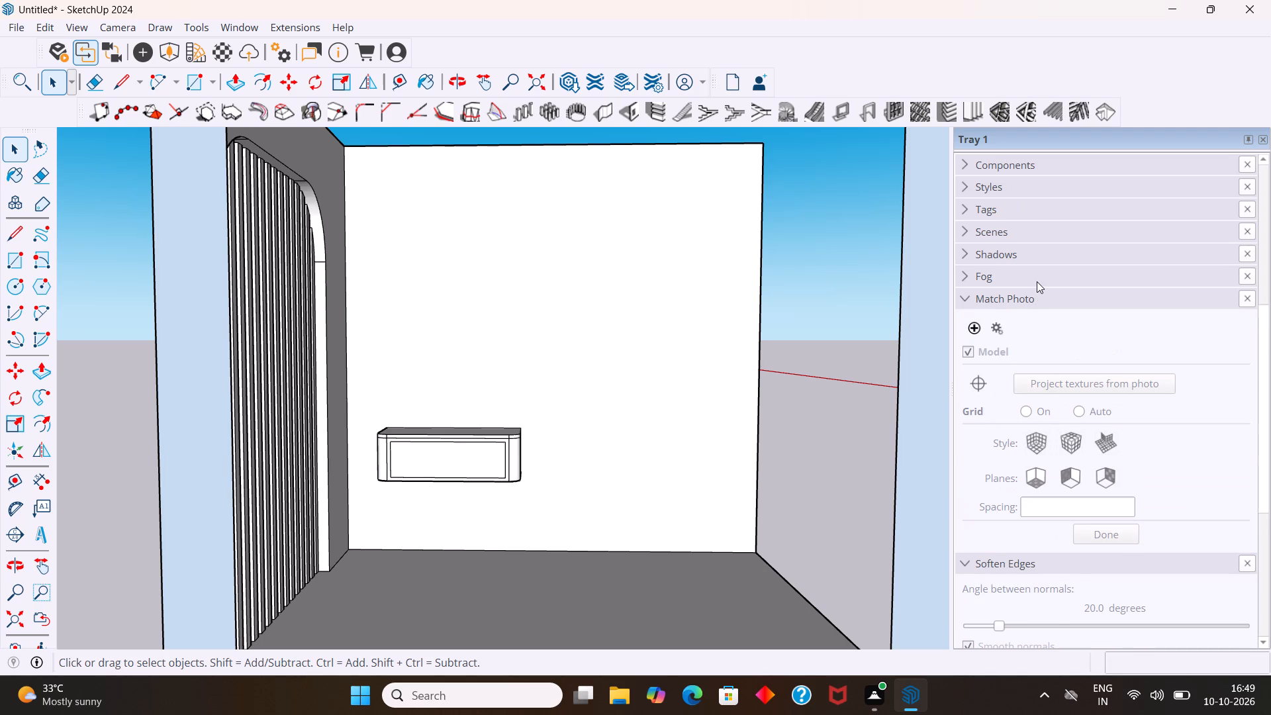
{"action": "left_click", "coordinate": [1037, 281]}
{"action": "scroll", "coordinate": [1072, 373], "scroll_direction": "down", "scroll_amount": 8}
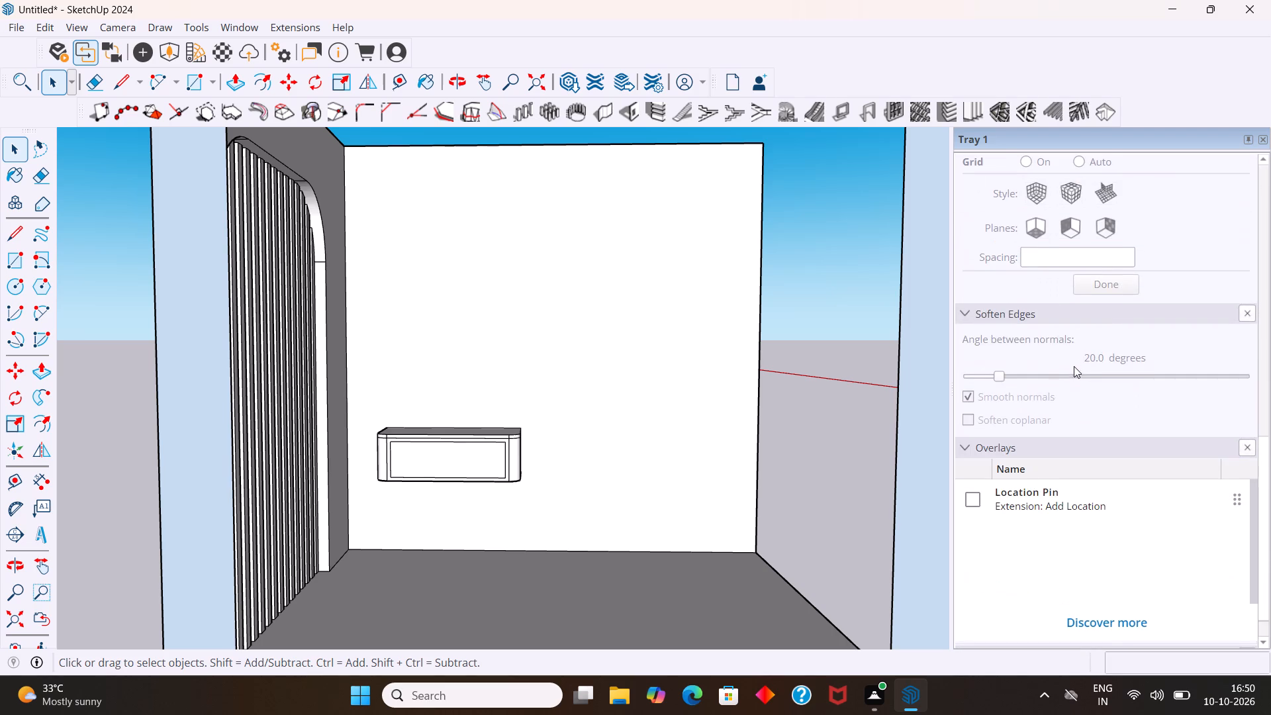
{"action": "scroll", "coordinate": [1074, 362], "scroll_direction": "down", "scroll_amount": 7}
{"action": "left_click", "coordinate": [1063, 401]}
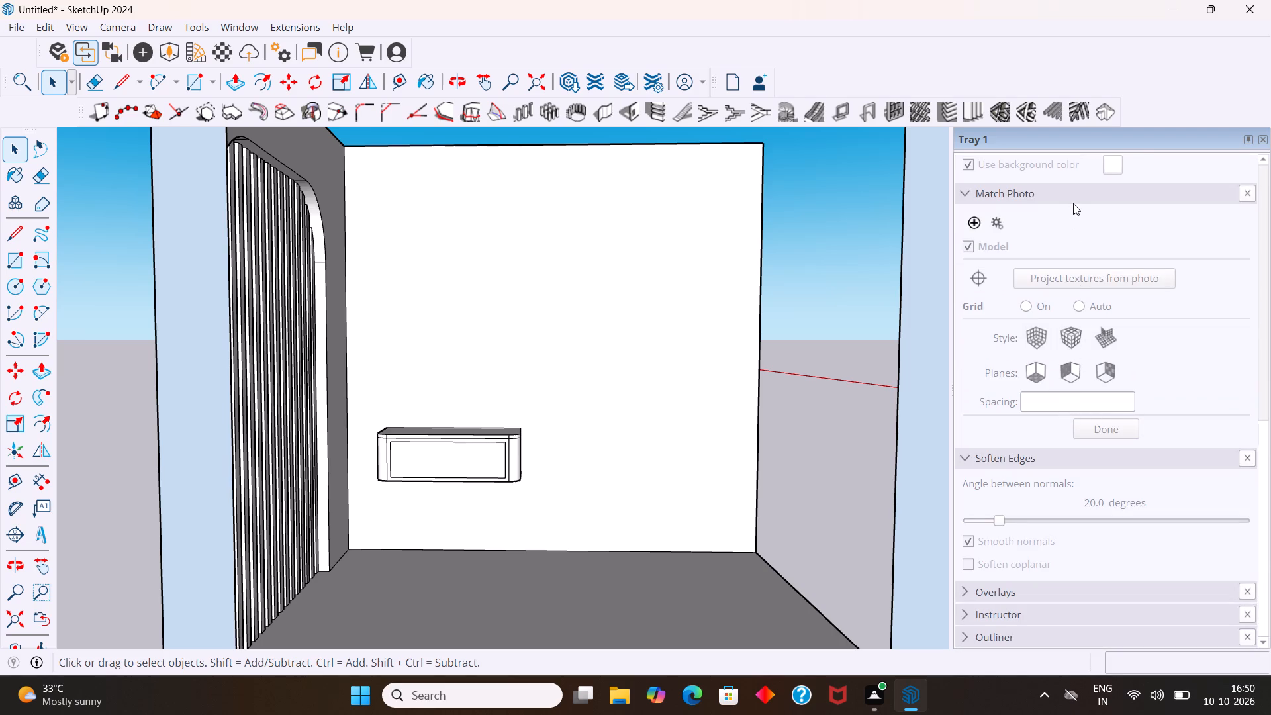
{"action": "left_click", "coordinate": [1073, 203]}
{"action": "left_click", "coordinate": [1074, 273]}
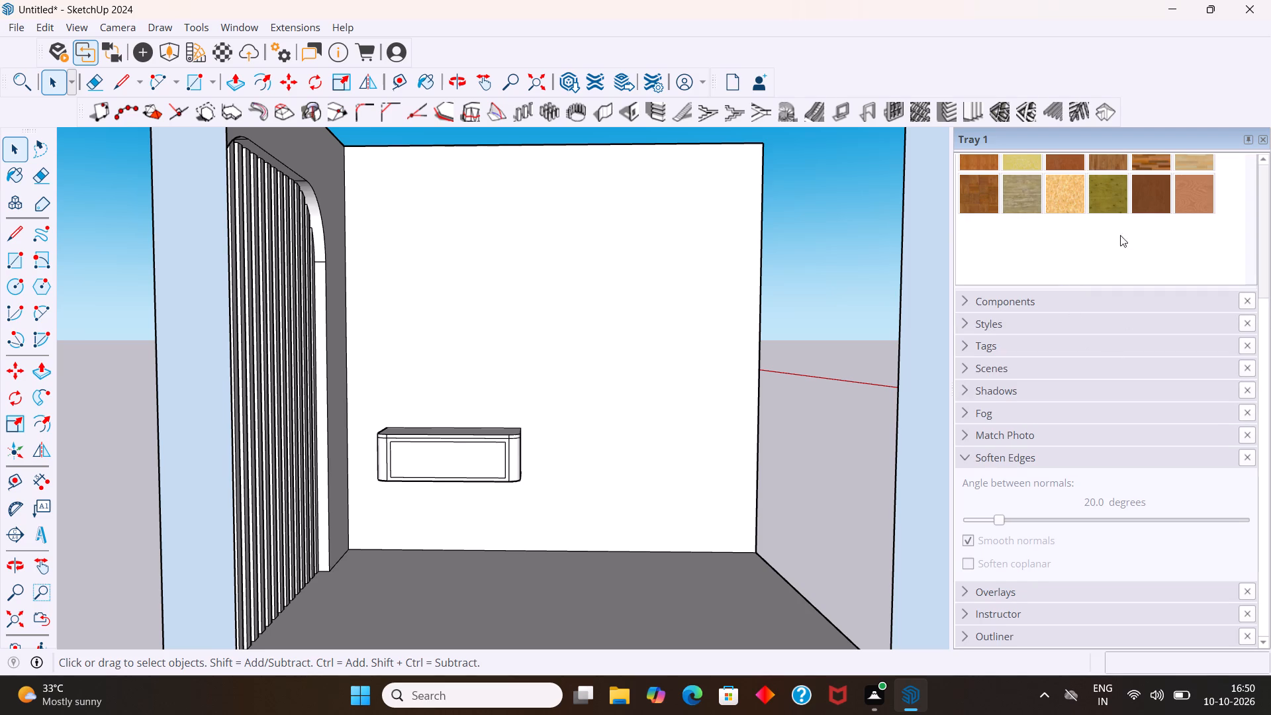
{"action": "left_click", "coordinate": [1057, 307]}
{"action": "left_click", "coordinate": [978, 139]}
{"action": "left_click", "coordinate": [978, 139]}
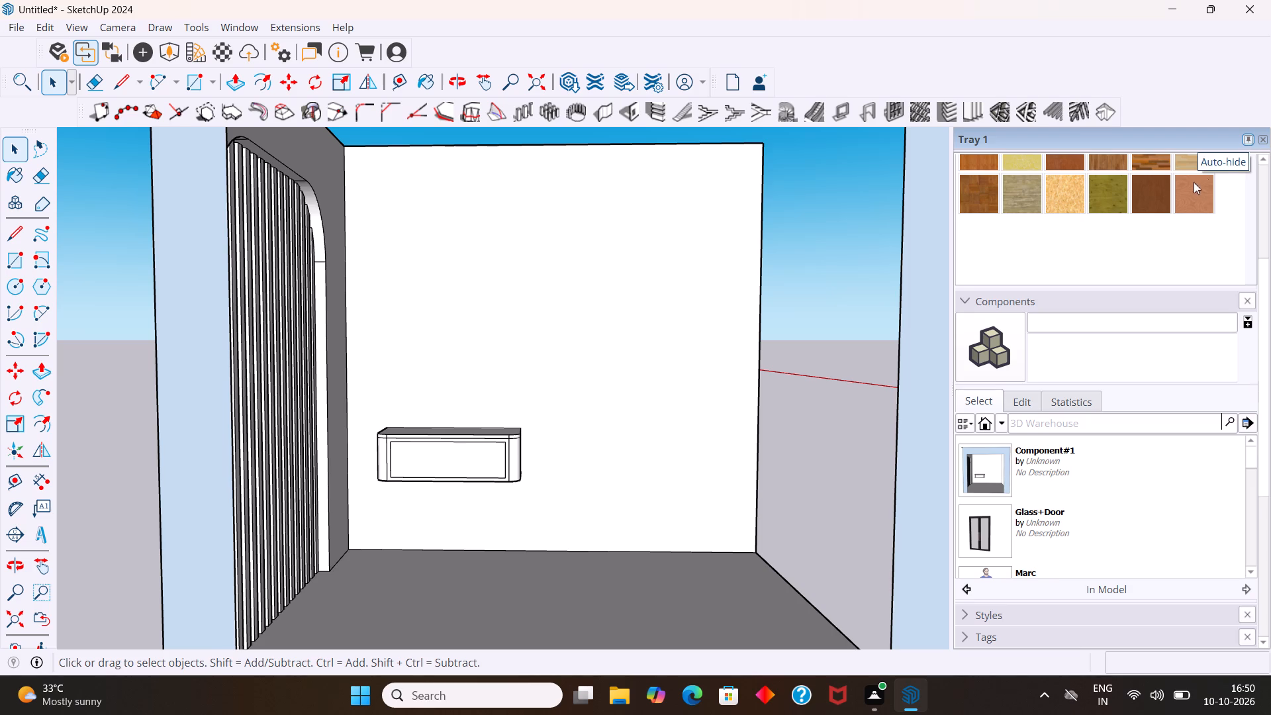
{"action": "left_click", "coordinate": [1096, 298]}
{"action": "left_click", "coordinate": [1127, 464]}
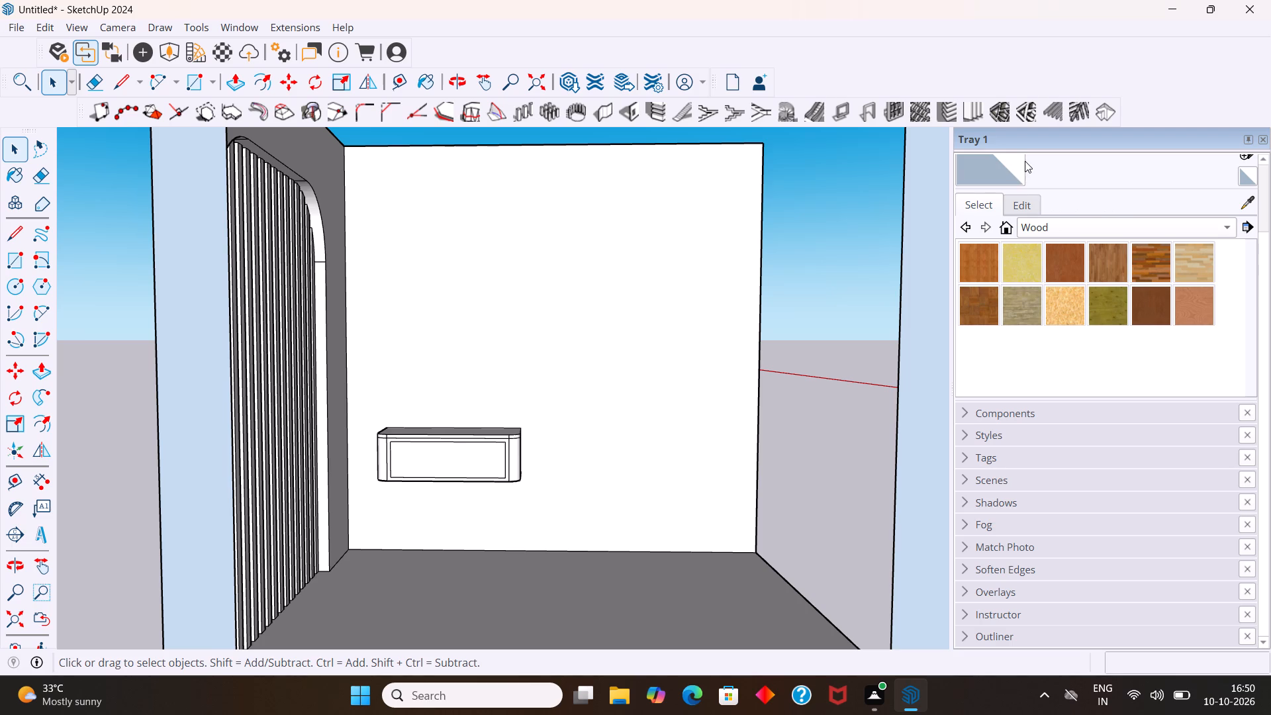
Browse the Brick, Cladding and Siding collection, the in-model materials and the top-level Materials library.
{"action": "scroll", "coordinate": [1036, 338], "scroll_direction": "up", "scroll_amount": 2}
{"action": "scroll", "coordinate": [1057, 189], "scroll_direction": "up", "scroll_amount": 2}
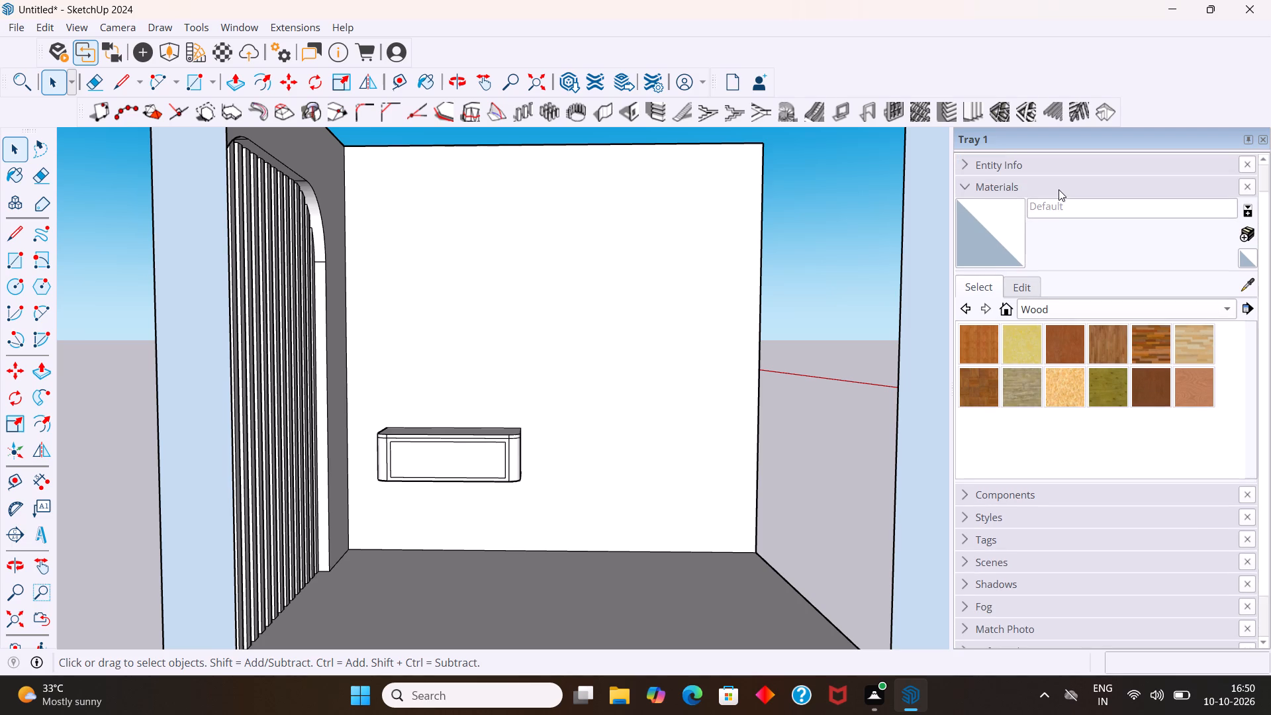
{"action": "scroll", "coordinate": [1055, 215], "scroll_direction": "up", "scroll_amount": 1}
{"action": "left_click", "coordinate": [1050, 187]}
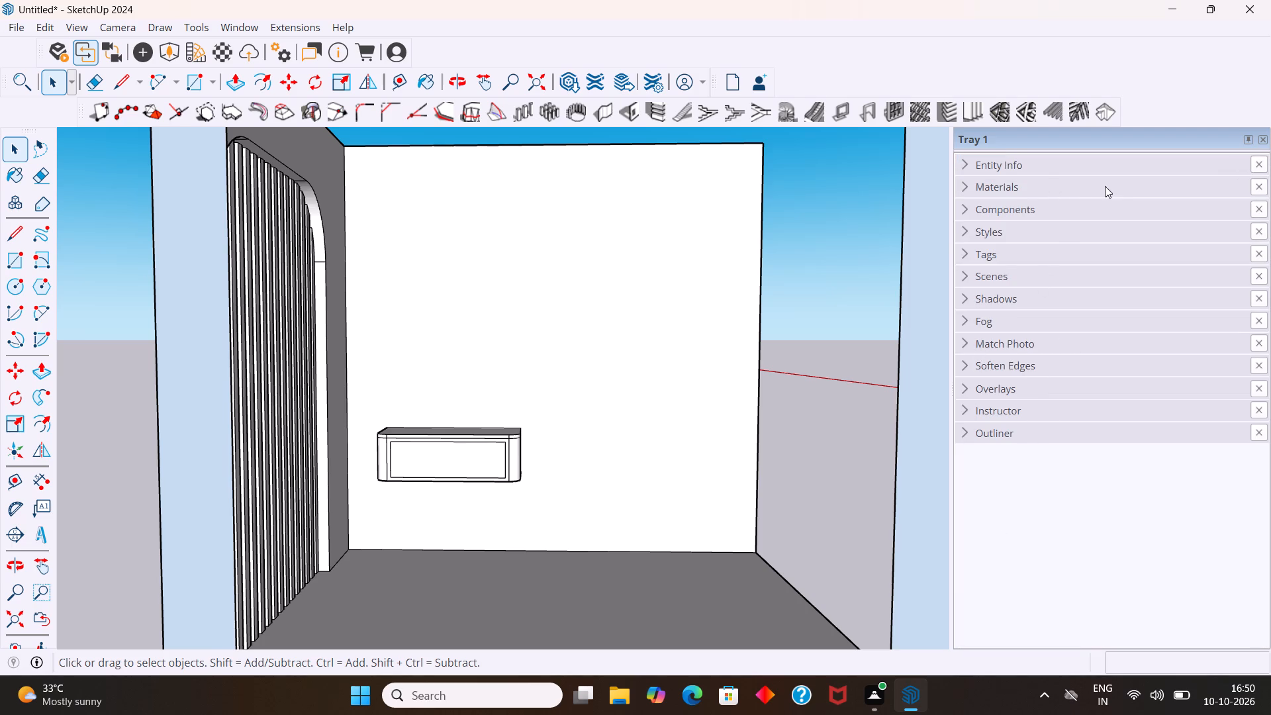
{"action": "left_click", "coordinate": [1053, 185]}
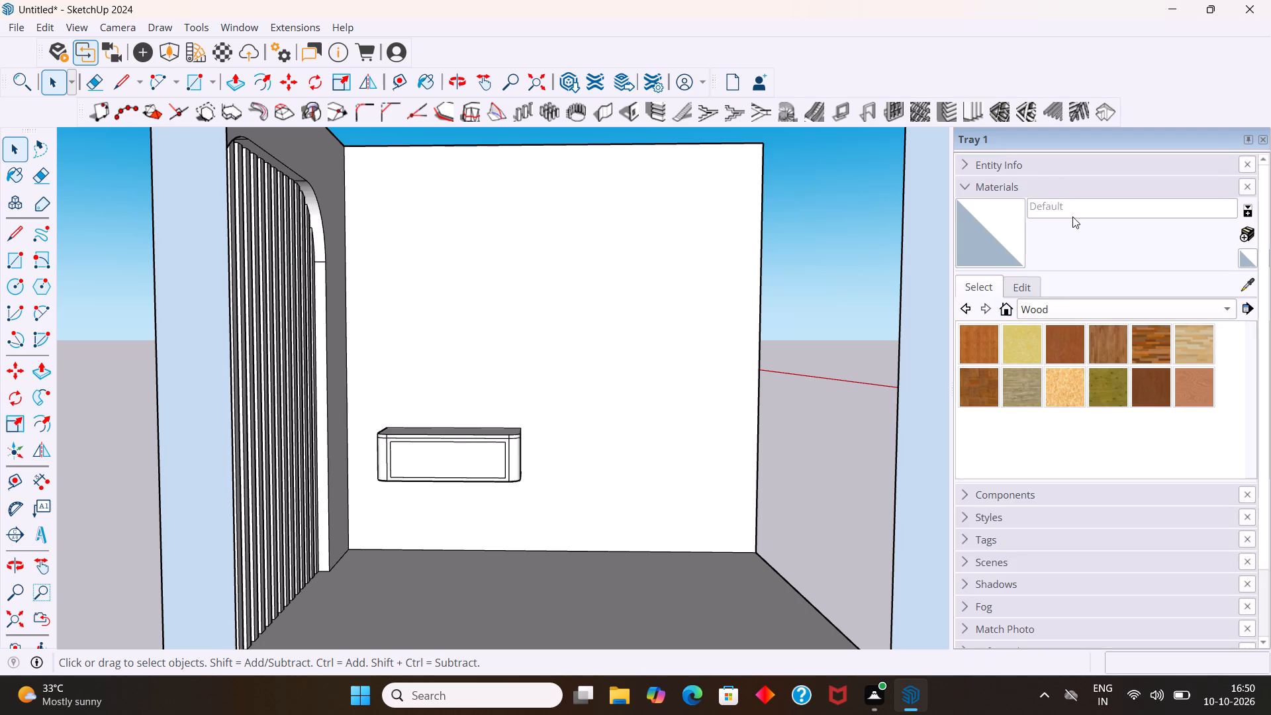
{"action": "scroll", "coordinate": [1068, 318], "scroll_direction": "down", "scroll_amount": 3}
{"action": "left_click", "coordinate": [1125, 263]}
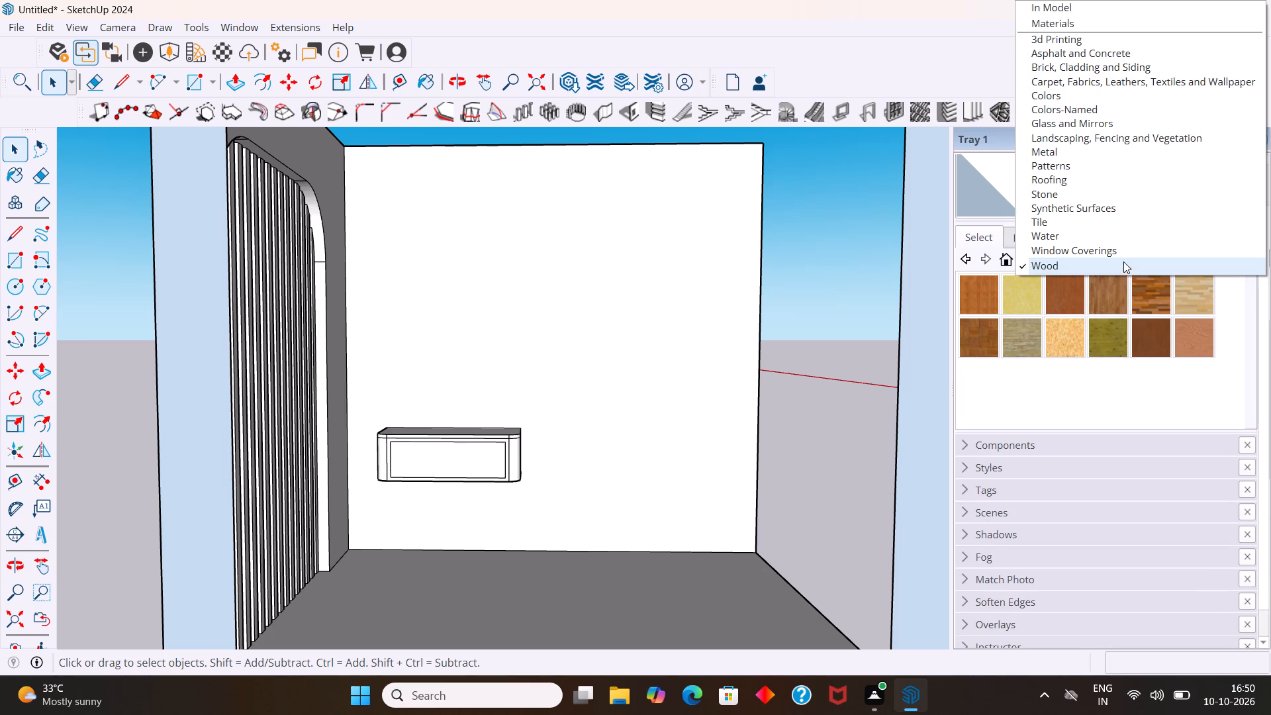
{"action": "scroll", "coordinate": [1115, 120], "scroll_direction": "up", "scroll_amount": 5}
{"action": "scroll", "coordinate": [1153, 77], "scroll_direction": "up", "scroll_amount": 1}
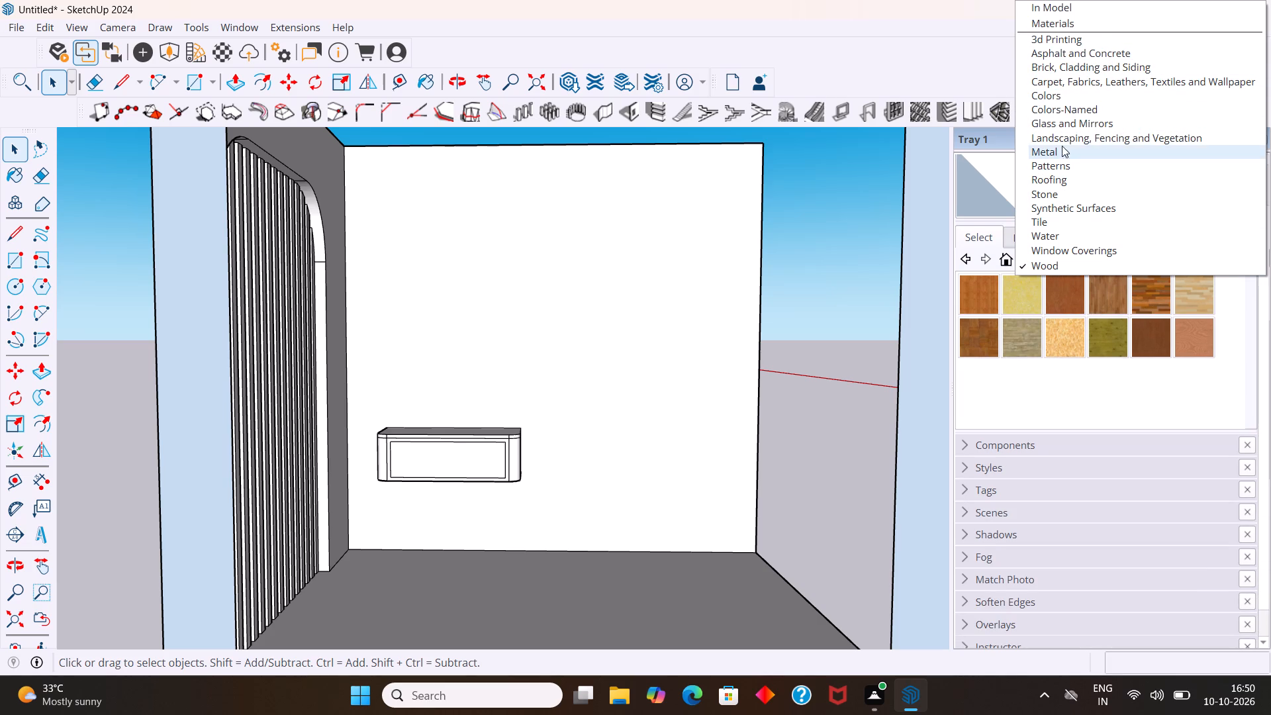
{"action": "left_click", "coordinate": [1098, 64]}
{"action": "left_click", "coordinate": [1095, 259]}
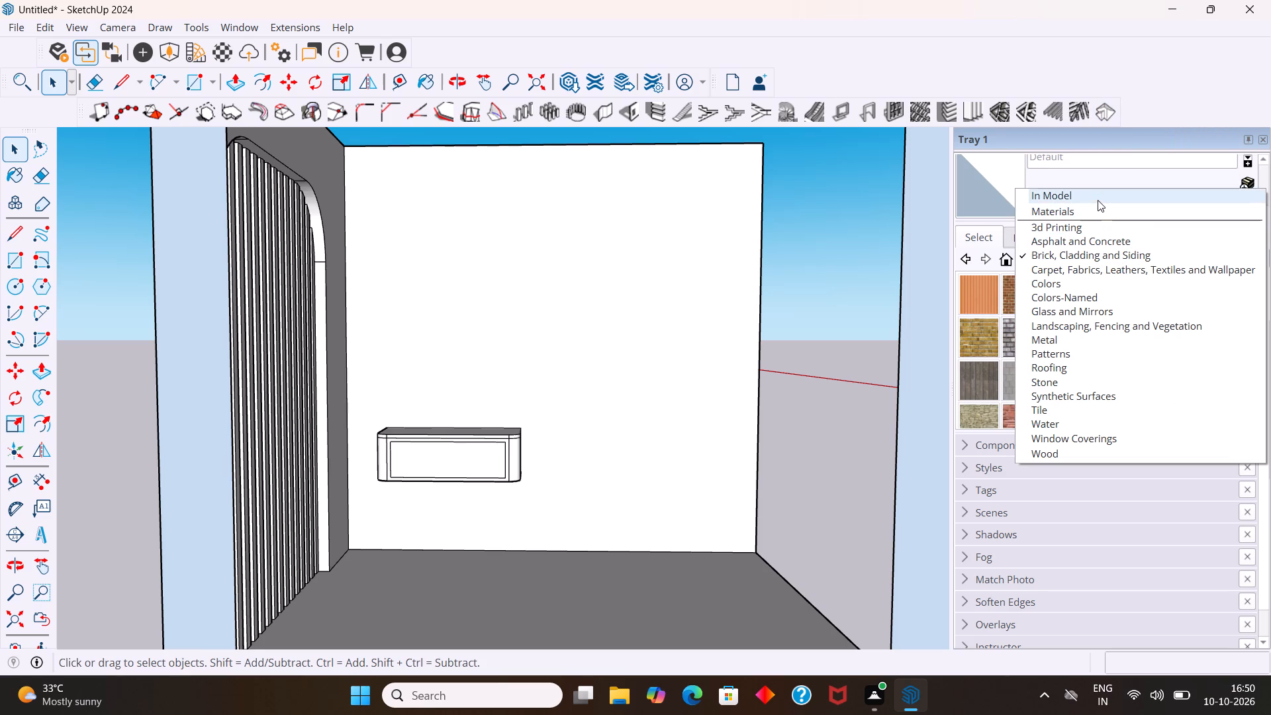
{"action": "left_click", "coordinate": [1098, 200]}
{"action": "left_click", "coordinate": [1109, 256]}
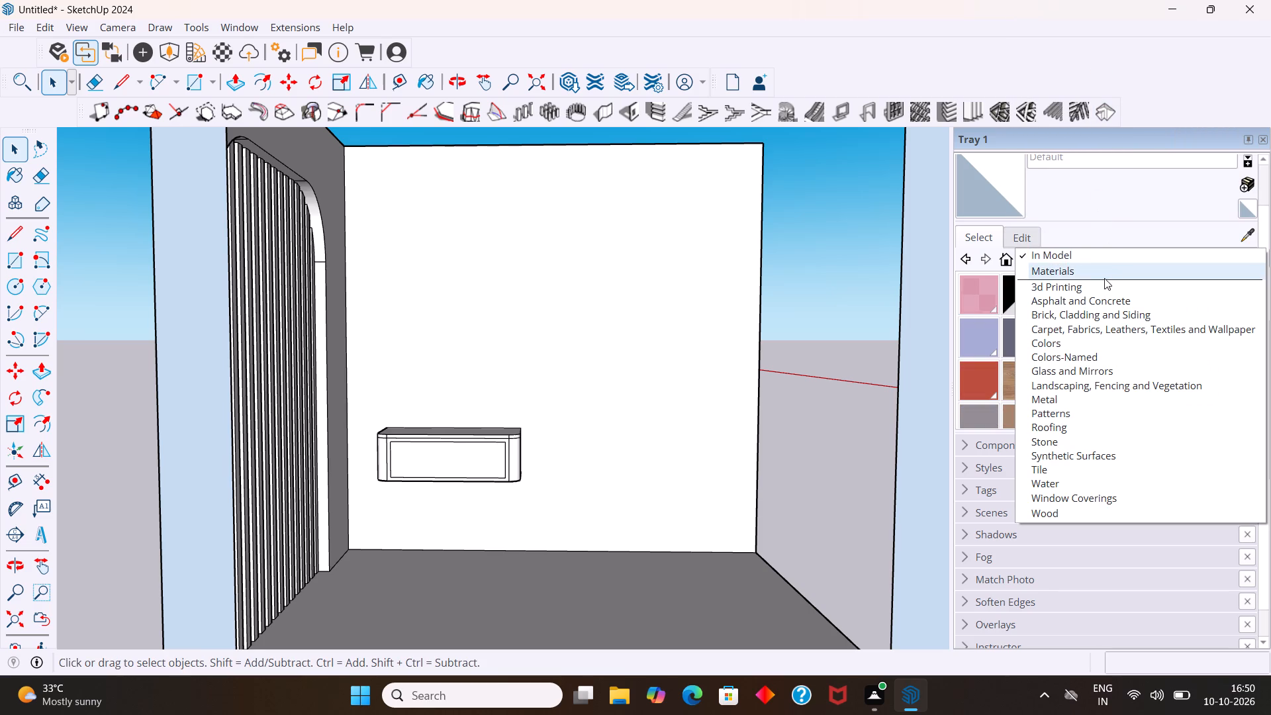
{"action": "left_click", "coordinate": [1104, 275]}
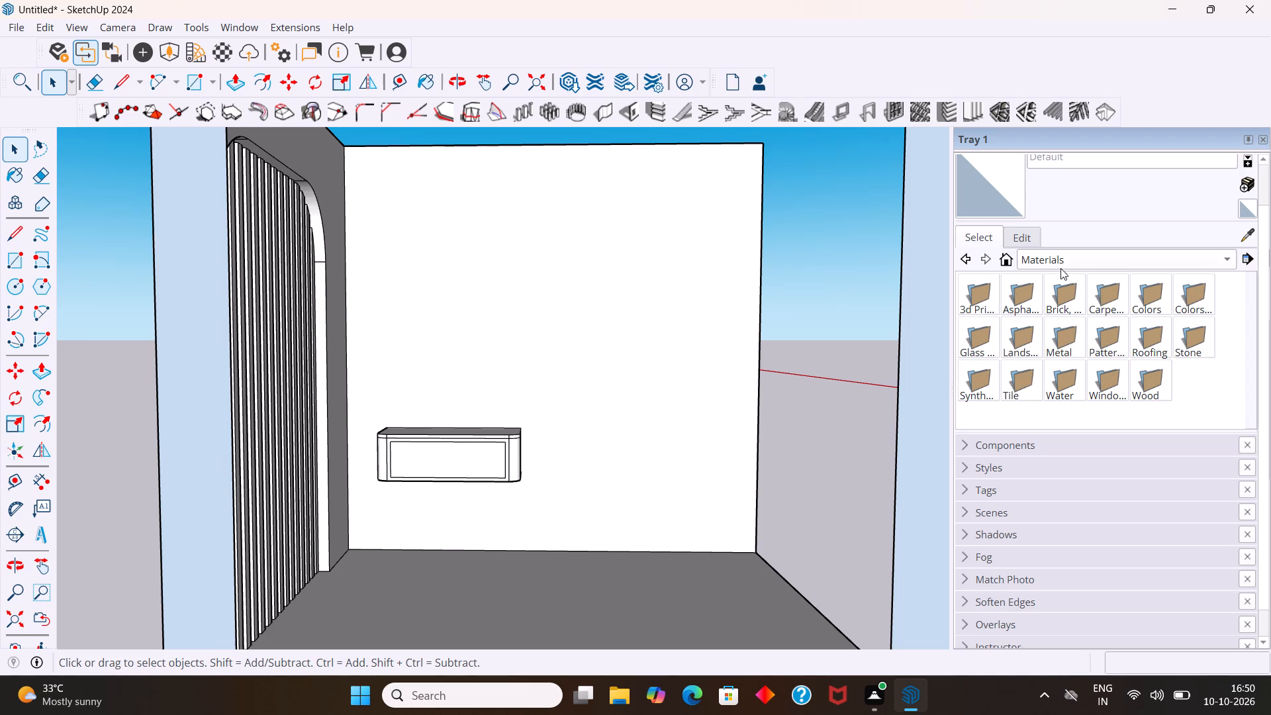
Browse the 3d Printing, Brick, Cladding and Siding, Colors and Synthetic Surfaces material collections.
{"action": "left_click", "coordinate": [1108, 258]}
{"action": "left_click", "coordinate": [1108, 274]}
{"action": "left_click", "coordinate": [1116, 263]}
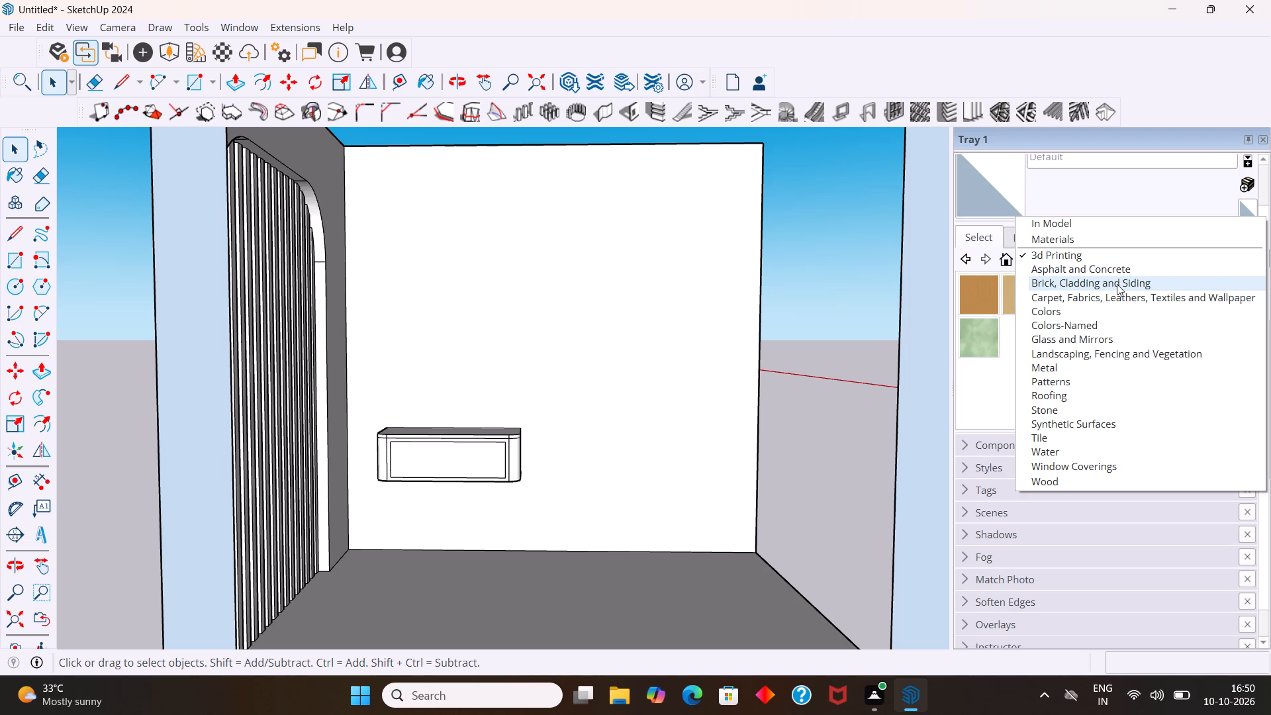
{"action": "left_click", "coordinate": [1117, 284]}
{"action": "left_click", "coordinate": [1117, 255]}
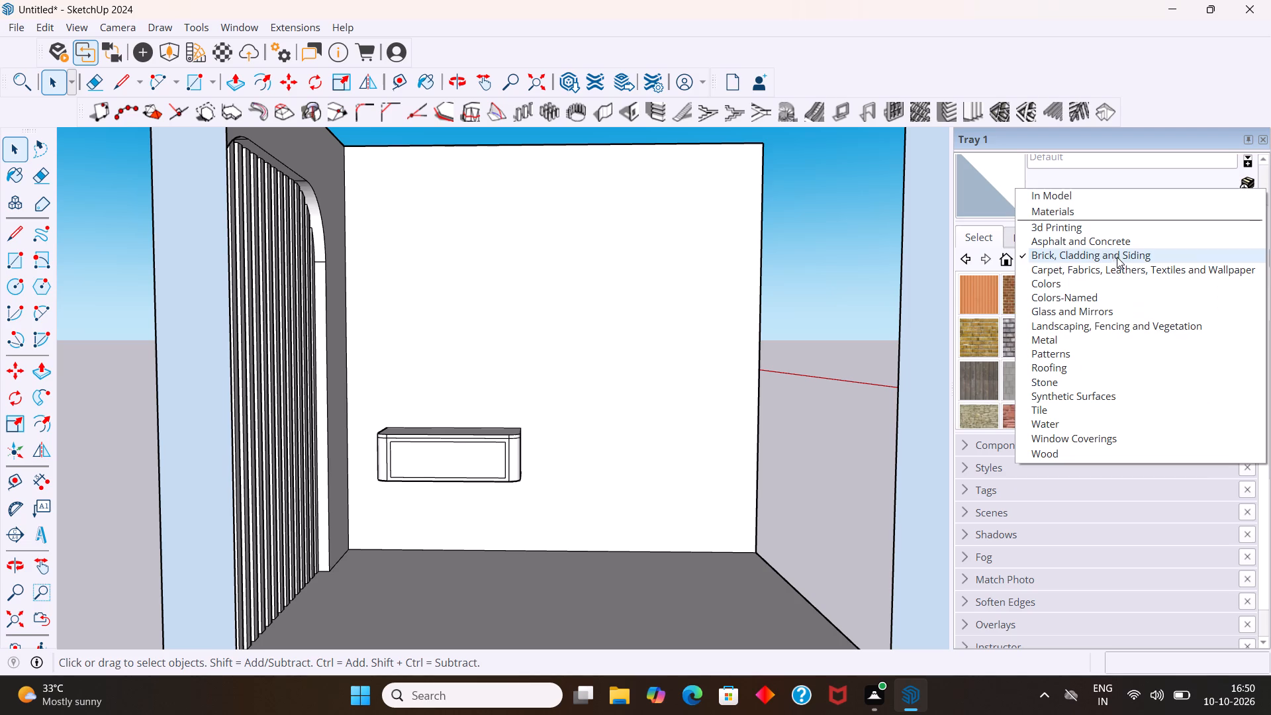
{"action": "left_click", "coordinate": [1113, 281]}
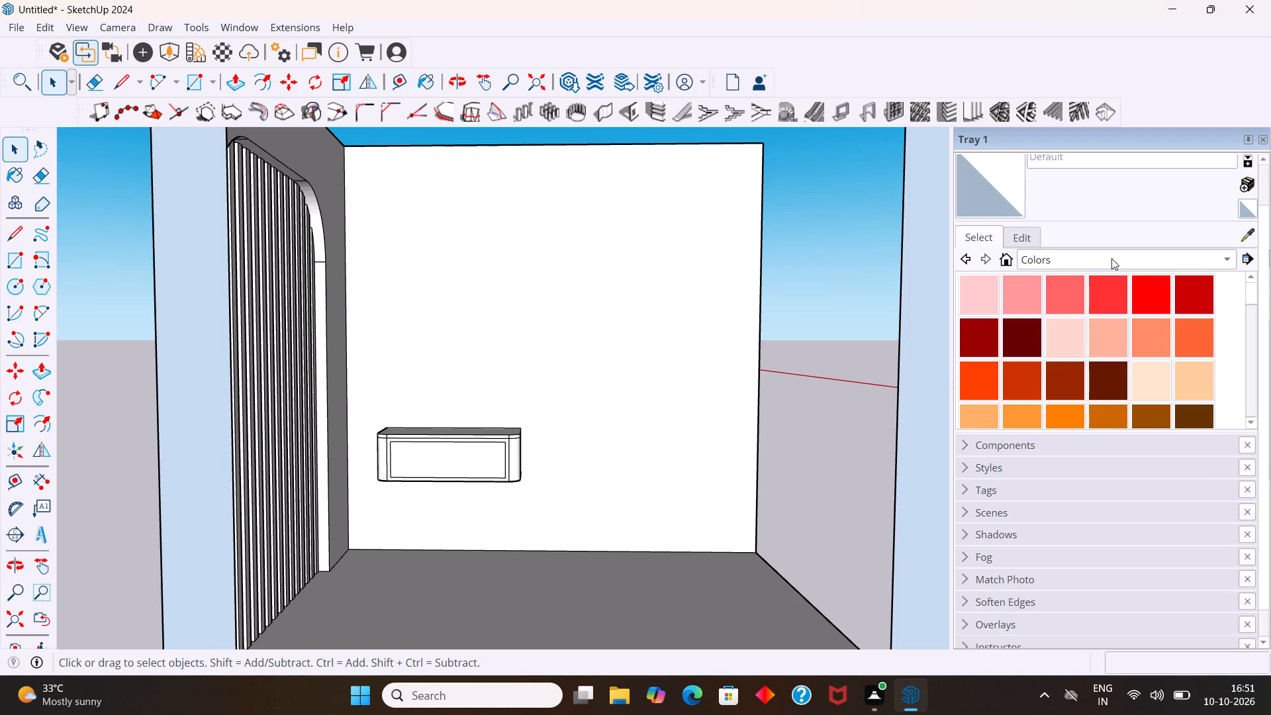
{"action": "left_click", "coordinate": [1100, 260]}
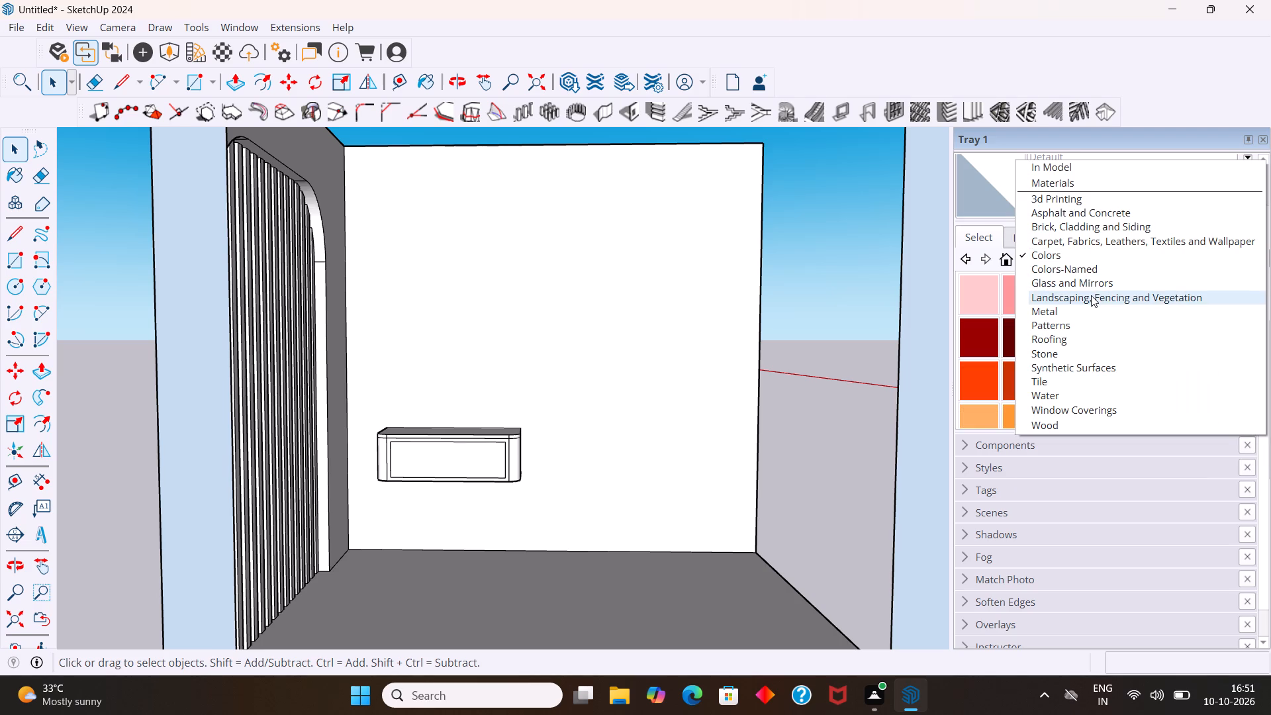
{"action": "left_click", "coordinate": [1069, 369]}
Look through the swatches of the Patterns material collection for one that suits the wall.
{"action": "left_click", "coordinate": [1100, 263]}
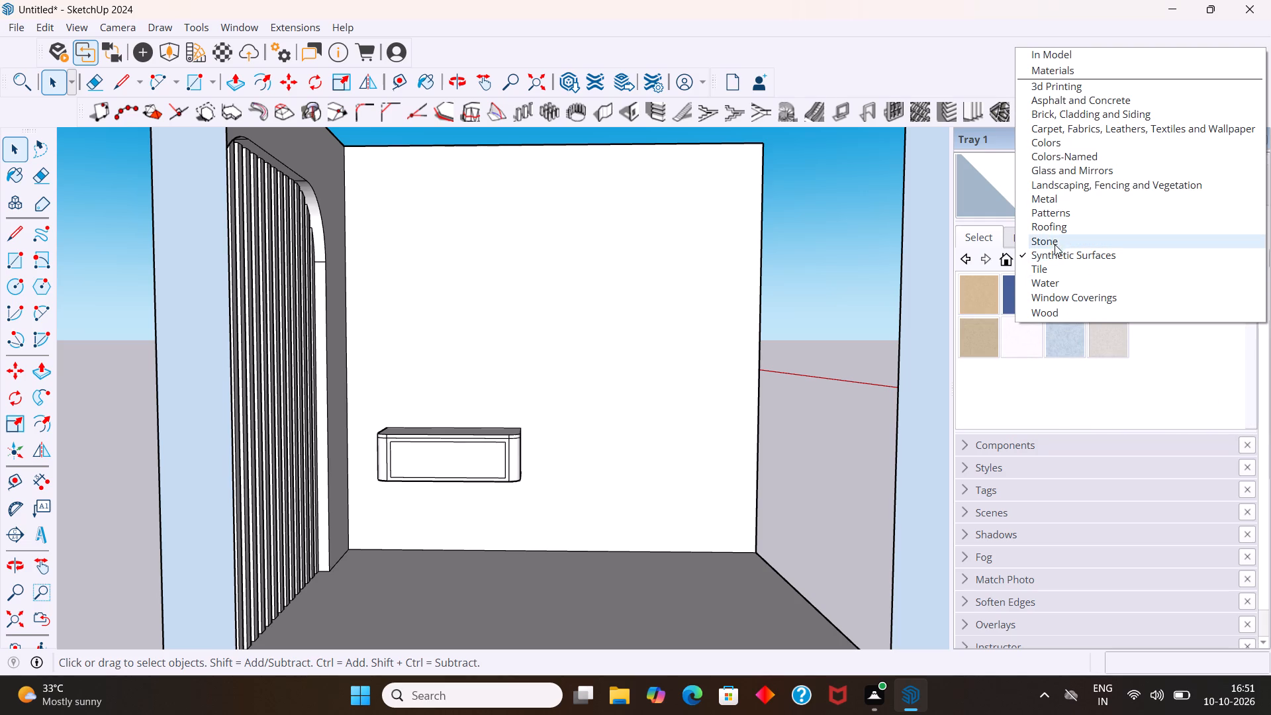
{"action": "left_click", "coordinate": [1053, 216]}
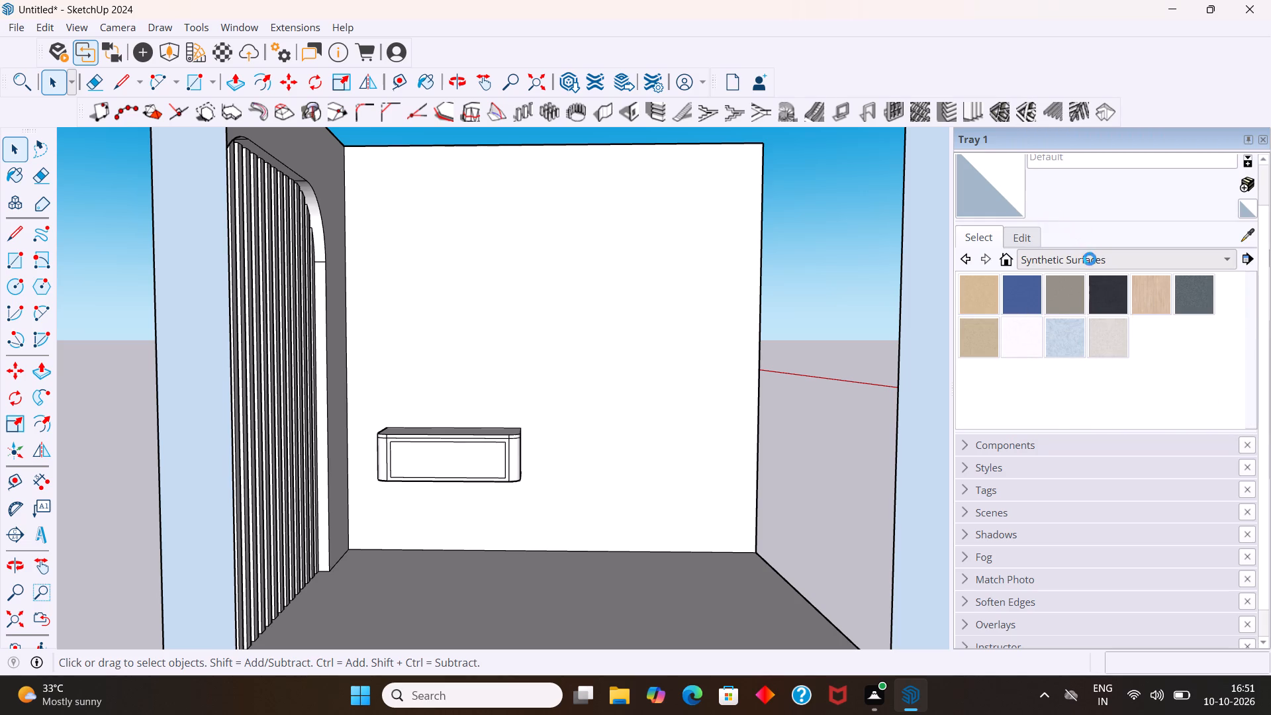
{"action": "scroll", "coordinate": [1091, 326], "scroll_direction": "down", "scroll_amount": 2}
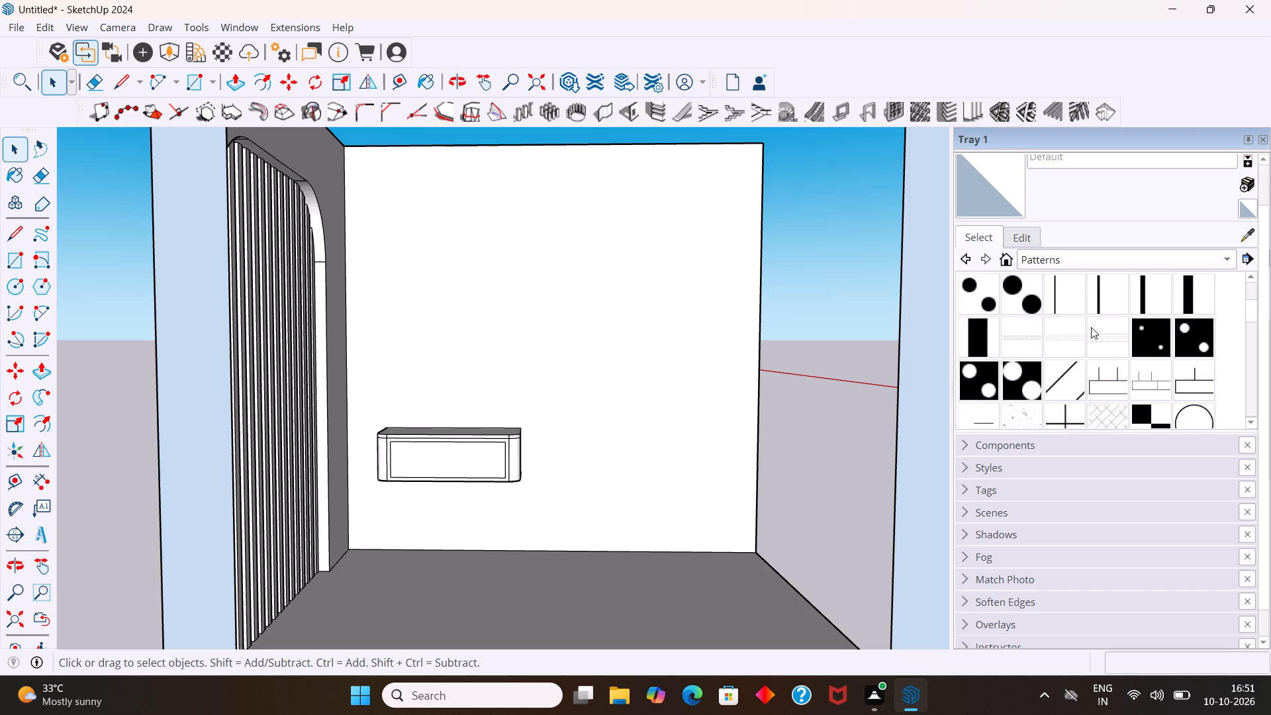
{"action": "scroll", "coordinate": [1089, 322], "scroll_direction": "down", "scroll_amount": 4}
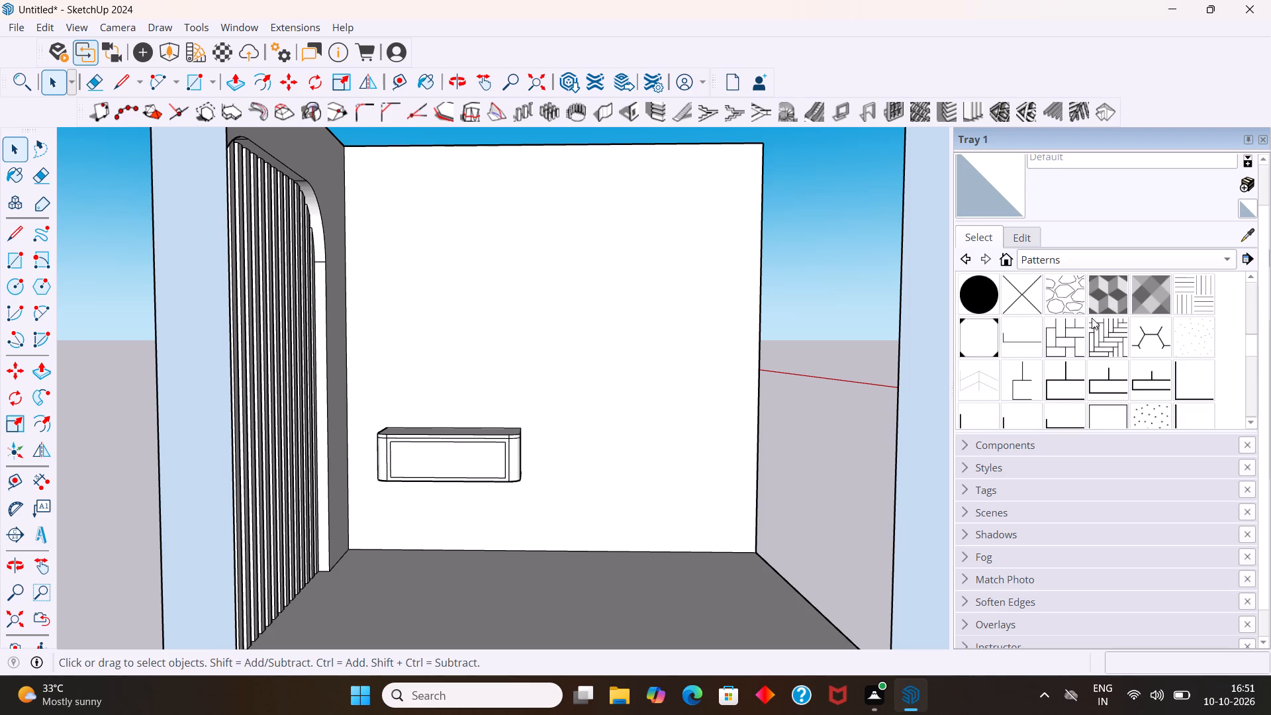
{"action": "scroll", "coordinate": [1093, 318], "scroll_direction": "down", "scroll_amount": 8}
{"action": "scroll", "coordinate": [1098, 332], "scroll_direction": "up", "scroll_amount": 2}
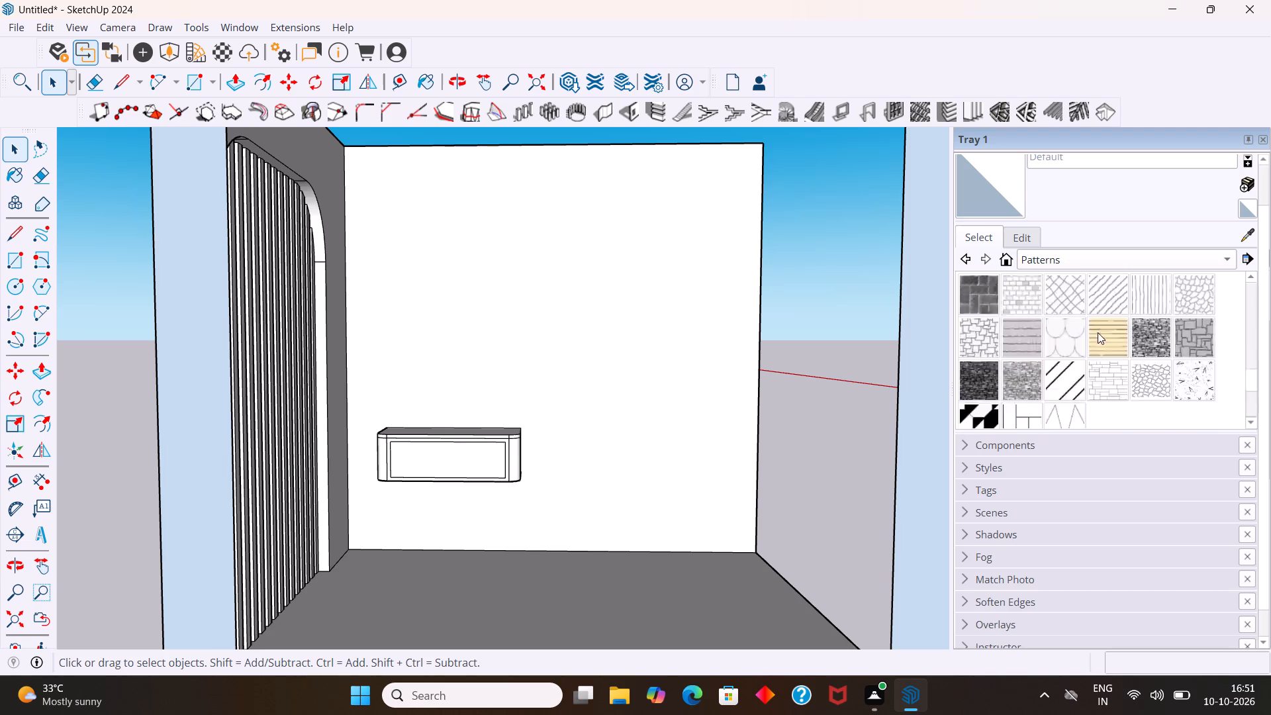
{"action": "scroll", "coordinate": [1098, 332], "scroll_direction": "up", "scroll_amount": 16}
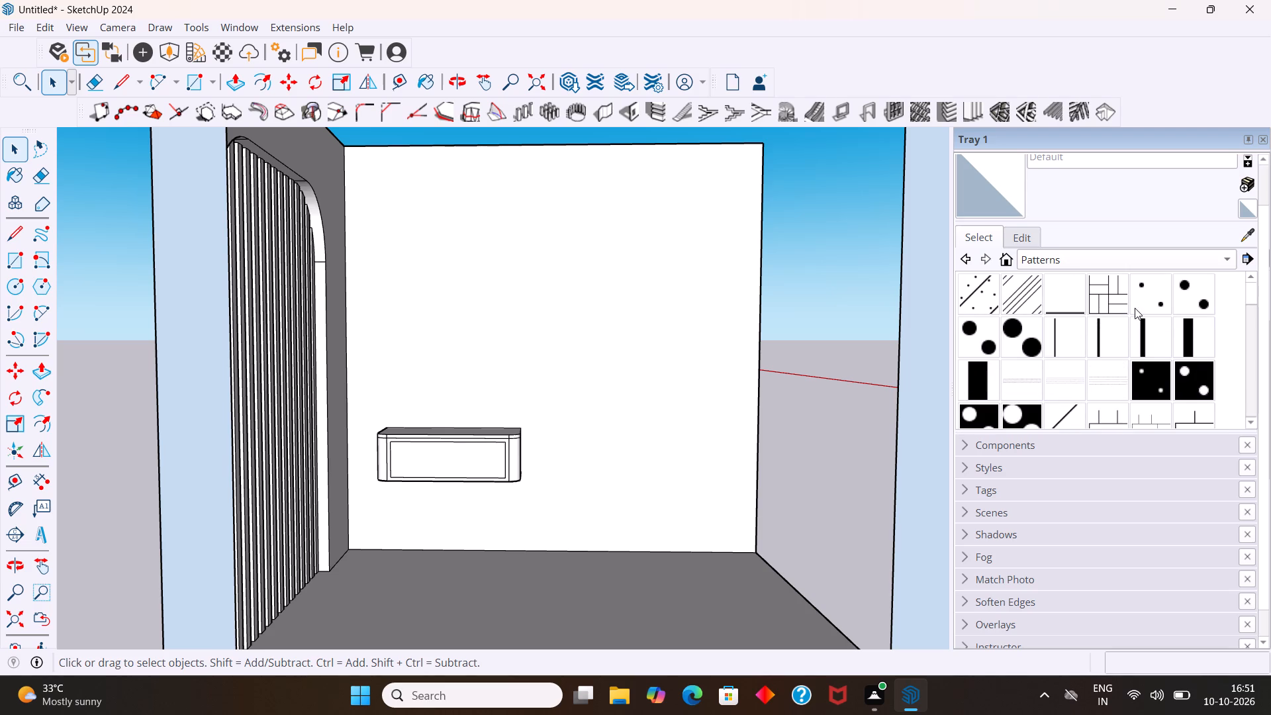
{"action": "scroll", "coordinate": [1105, 314], "scroll_direction": "down", "scroll_amount": 3}
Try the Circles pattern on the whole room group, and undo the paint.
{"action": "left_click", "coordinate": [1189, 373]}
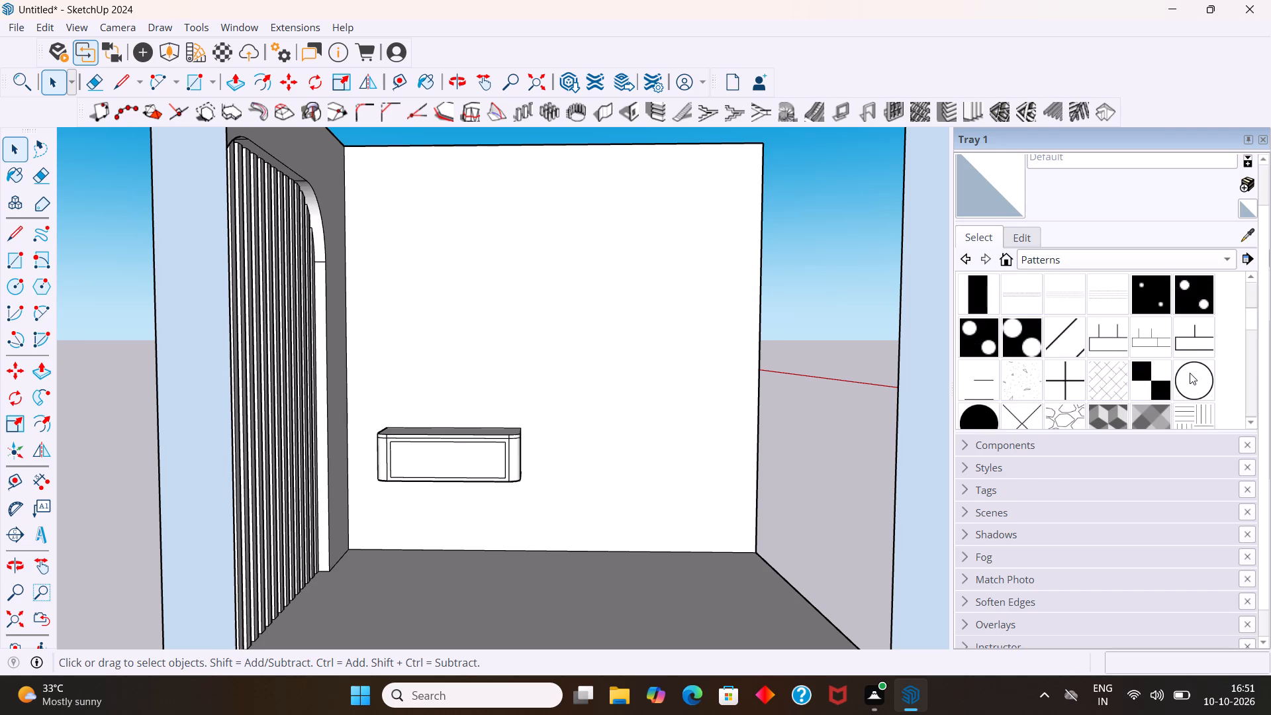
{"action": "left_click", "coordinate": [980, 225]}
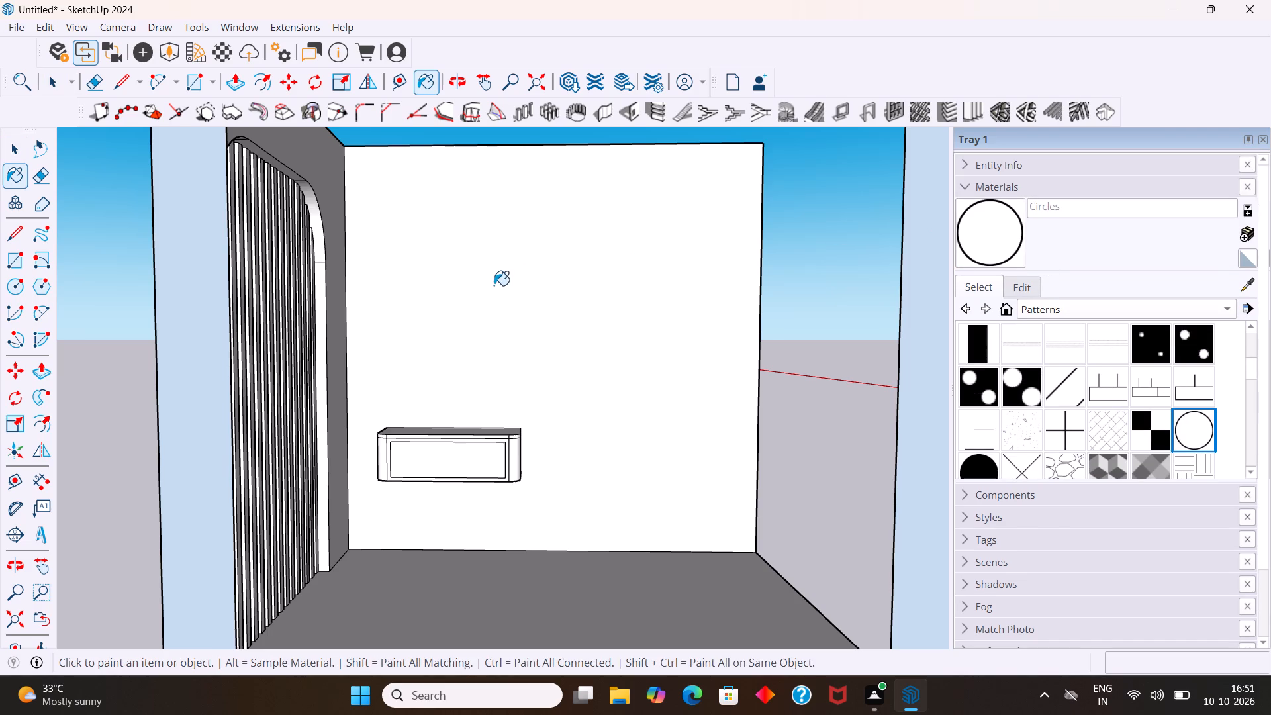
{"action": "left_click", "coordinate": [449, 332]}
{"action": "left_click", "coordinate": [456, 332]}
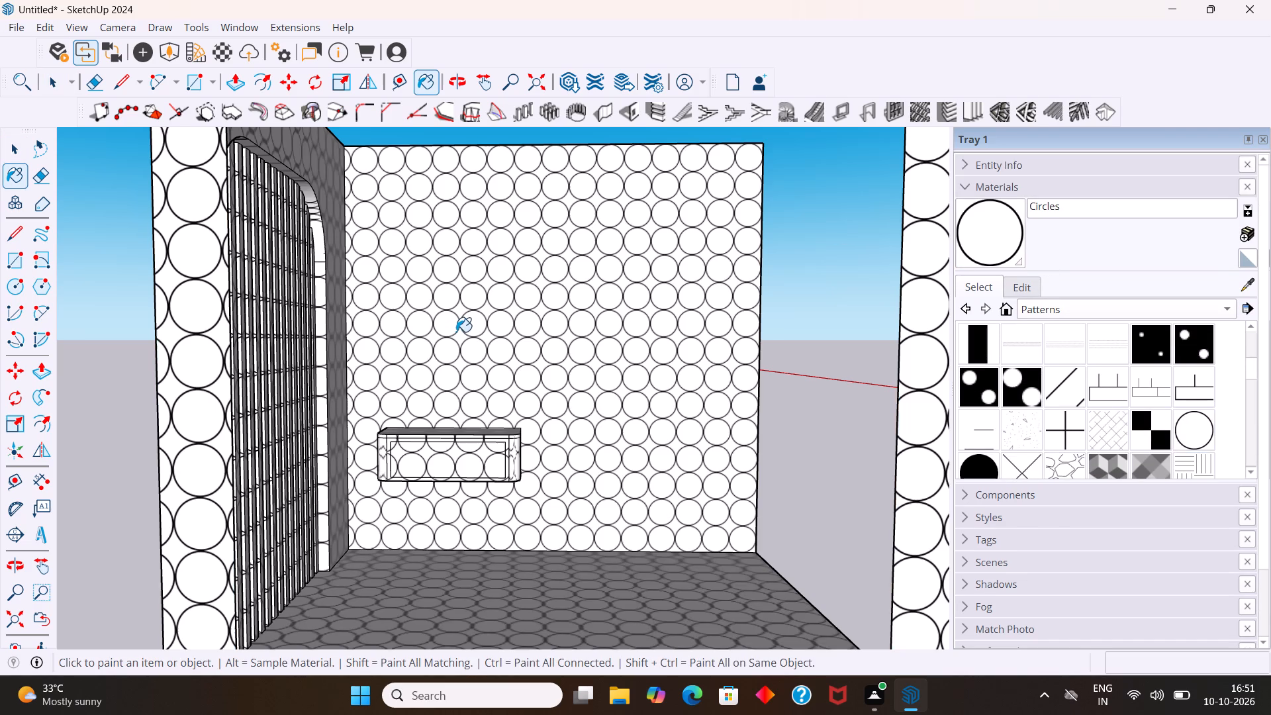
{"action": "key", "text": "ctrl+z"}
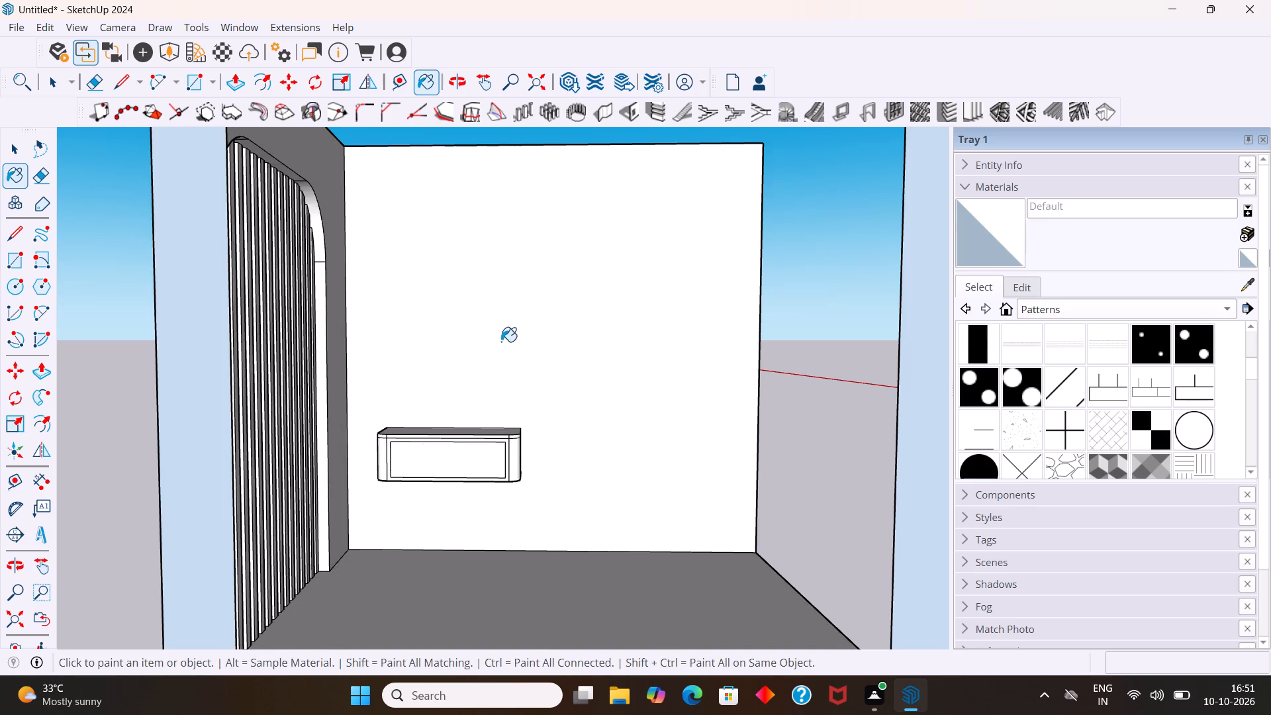
Open the room group for editing so that its individual faces can be reached.
{"action": "key", "text": "space"}
{"action": "scroll", "coordinate": [510, 342], "scroll_direction": "down", "scroll_amount": 8}
{"action": "middle_click_drag", "start_coordinate": [663, 393], "coordinate": [682, 409]}
{"action": "double_click", "coordinate": [579, 374]}
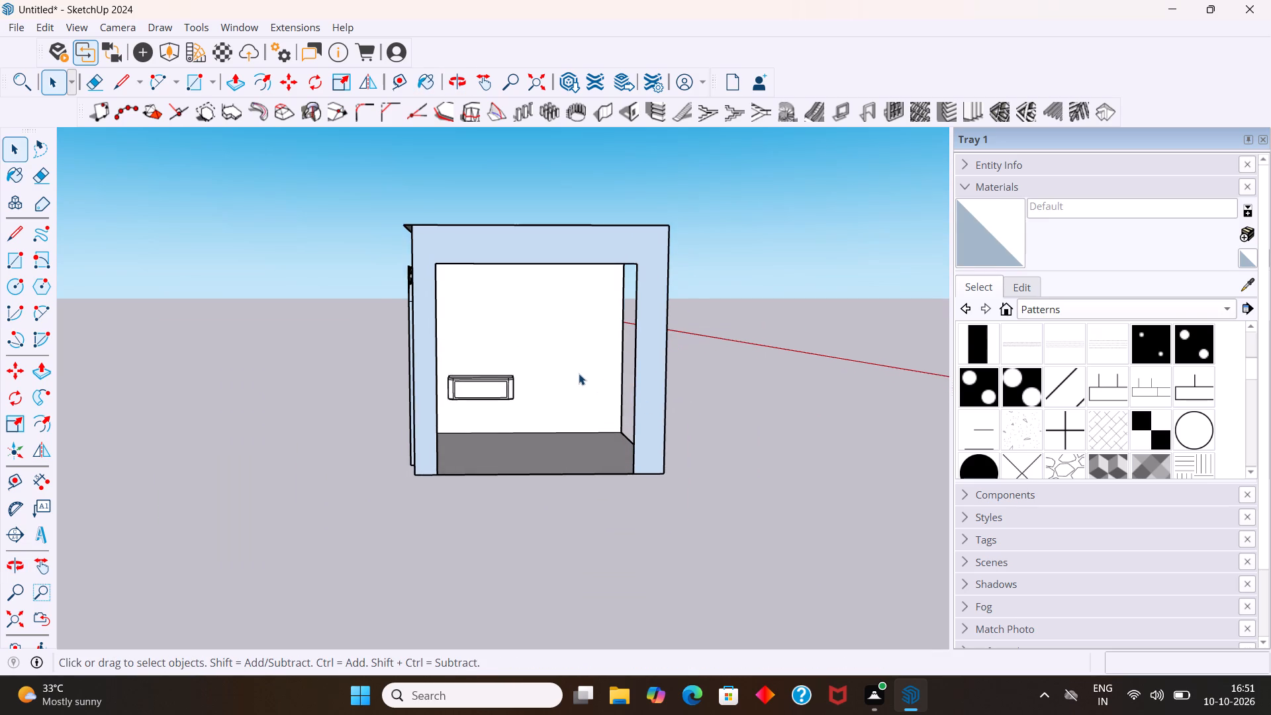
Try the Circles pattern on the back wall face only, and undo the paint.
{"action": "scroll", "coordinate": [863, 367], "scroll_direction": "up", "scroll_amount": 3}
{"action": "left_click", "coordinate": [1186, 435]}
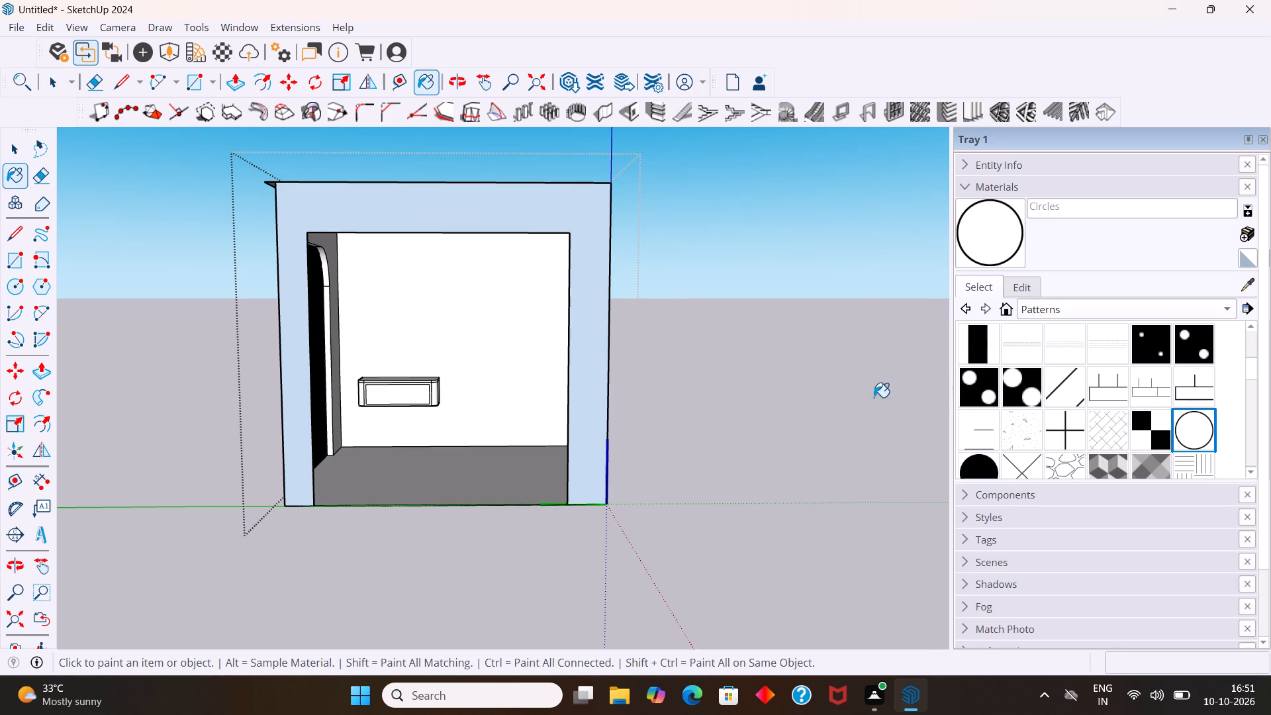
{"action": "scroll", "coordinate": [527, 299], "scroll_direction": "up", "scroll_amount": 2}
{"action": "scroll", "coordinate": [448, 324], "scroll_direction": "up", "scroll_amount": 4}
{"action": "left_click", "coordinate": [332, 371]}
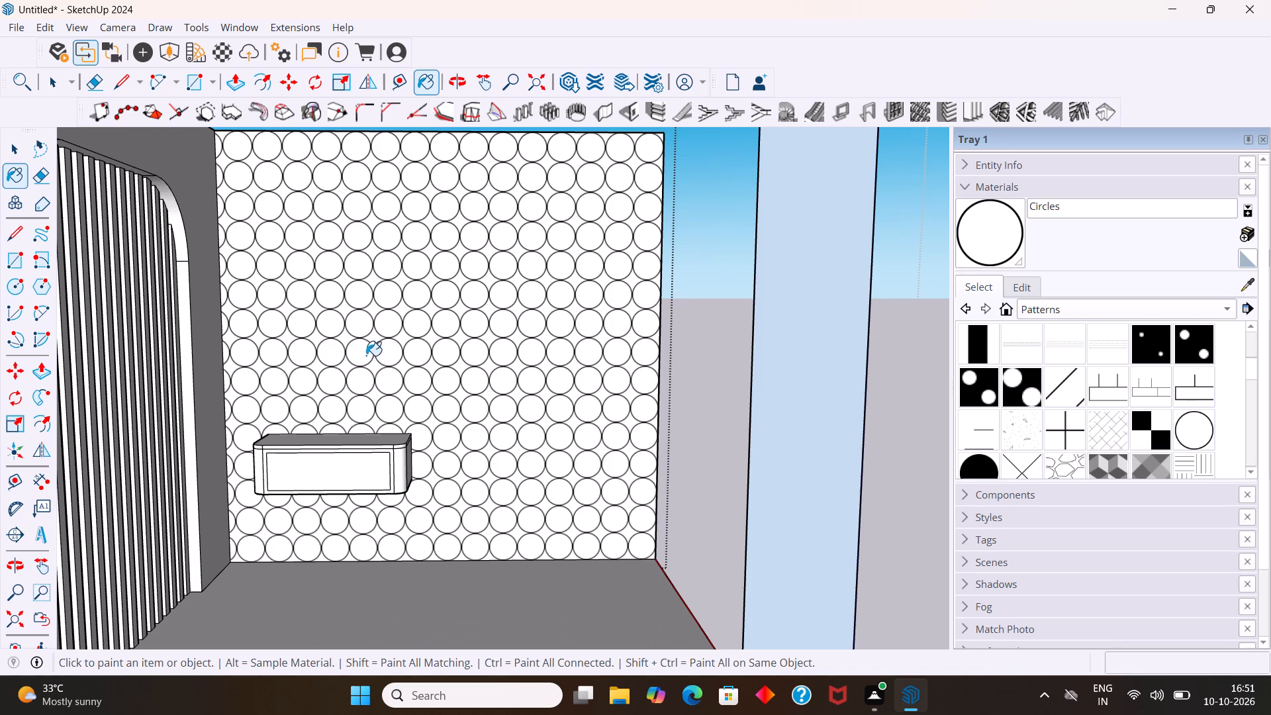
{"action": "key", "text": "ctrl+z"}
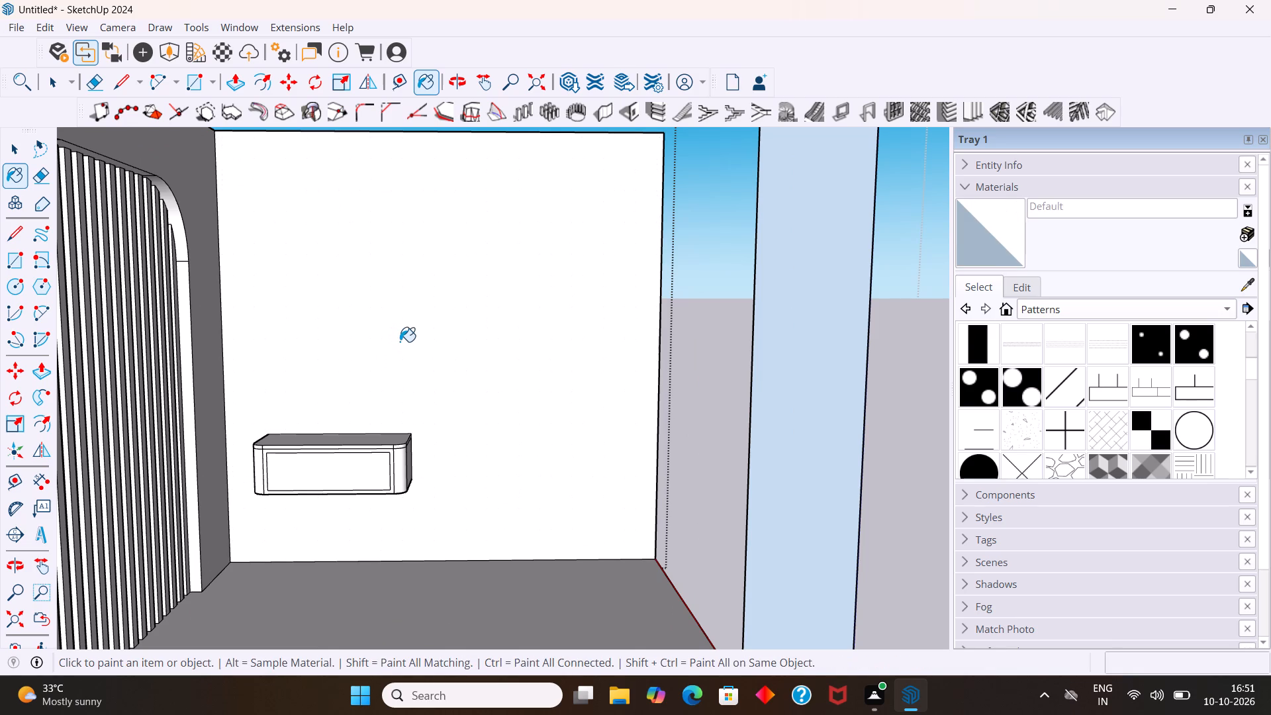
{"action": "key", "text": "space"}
View the back wall from other angles and look over the Patterns and In Model materials again.
{"action": "middle_click_drag", "start_coordinate": [370, 354], "coordinate": [370, 315]}
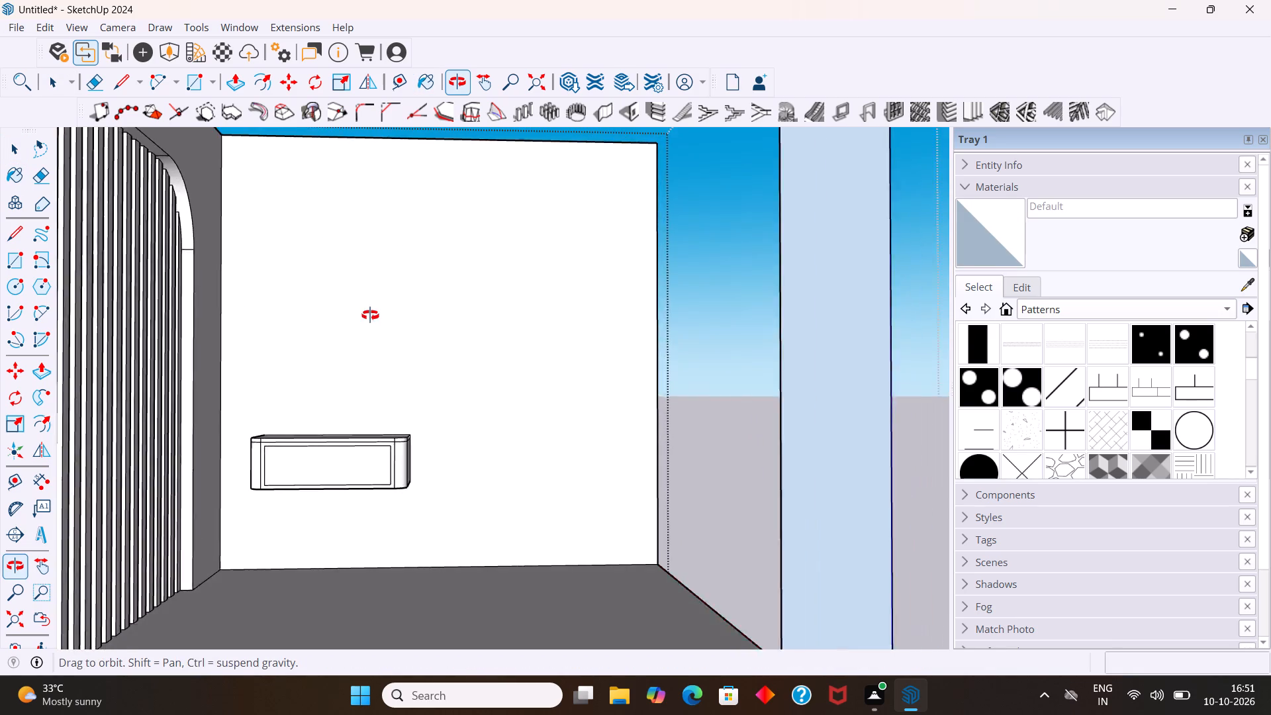
{"action": "middle_click_drag", "start_coordinate": [370, 315], "coordinate": [352, 319]}
{"action": "middle_click_drag", "start_coordinate": [344, 426], "coordinate": [409, 505]}
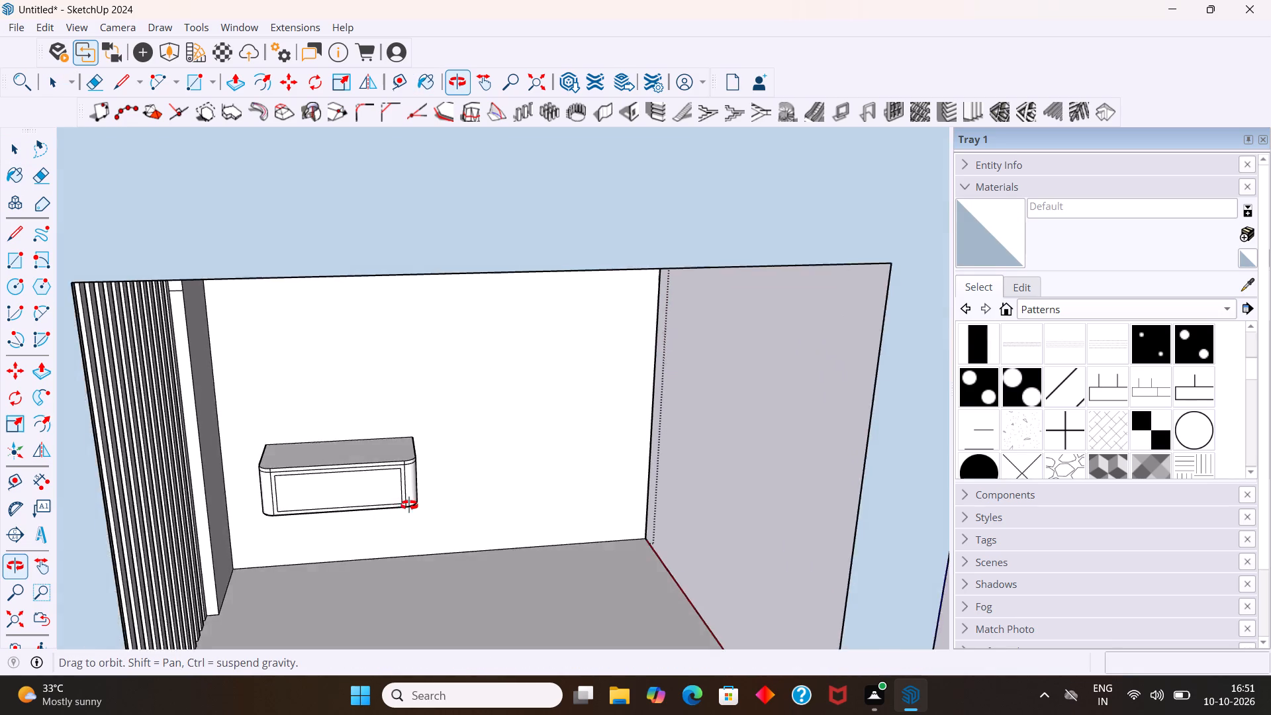
{"action": "middle_click_drag", "start_coordinate": [409, 505], "coordinate": [424, 450]}
{"action": "scroll", "coordinate": [1064, 391], "scroll_direction": "up", "scroll_amount": 1}
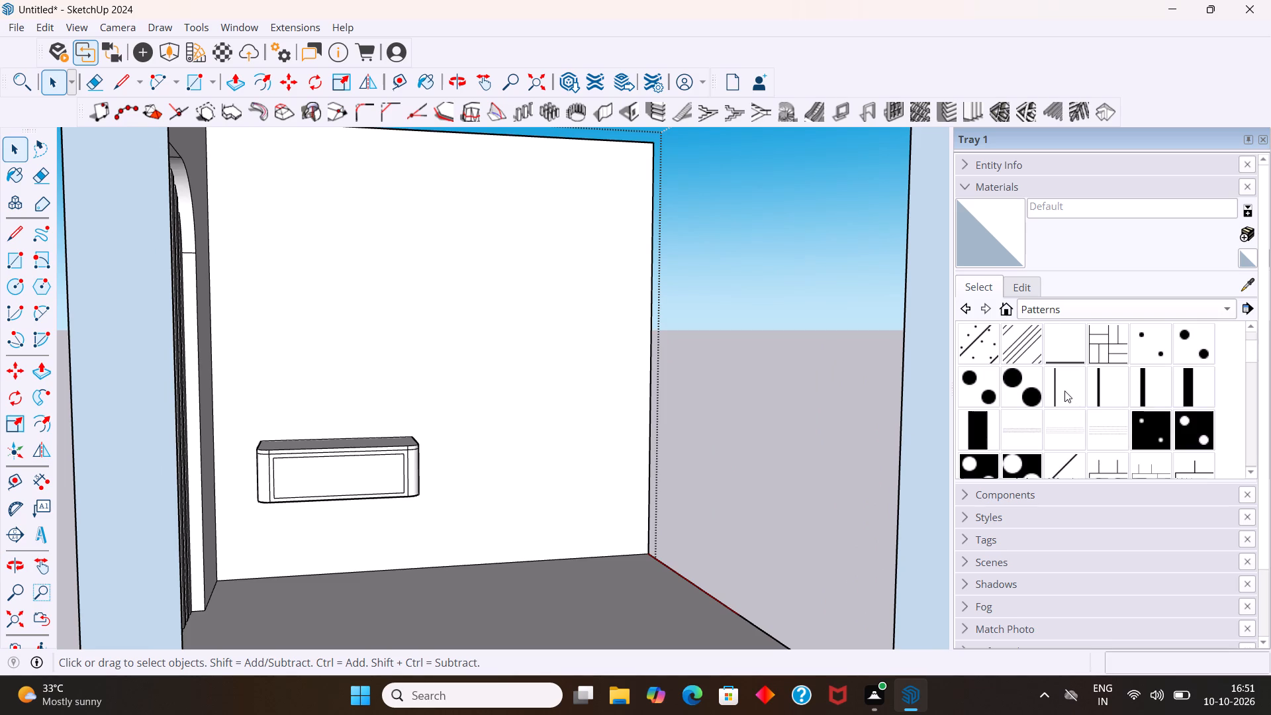
{"action": "scroll", "coordinate": [1064, 391], "scroll_direction": "up", "scroll_amount": 4}
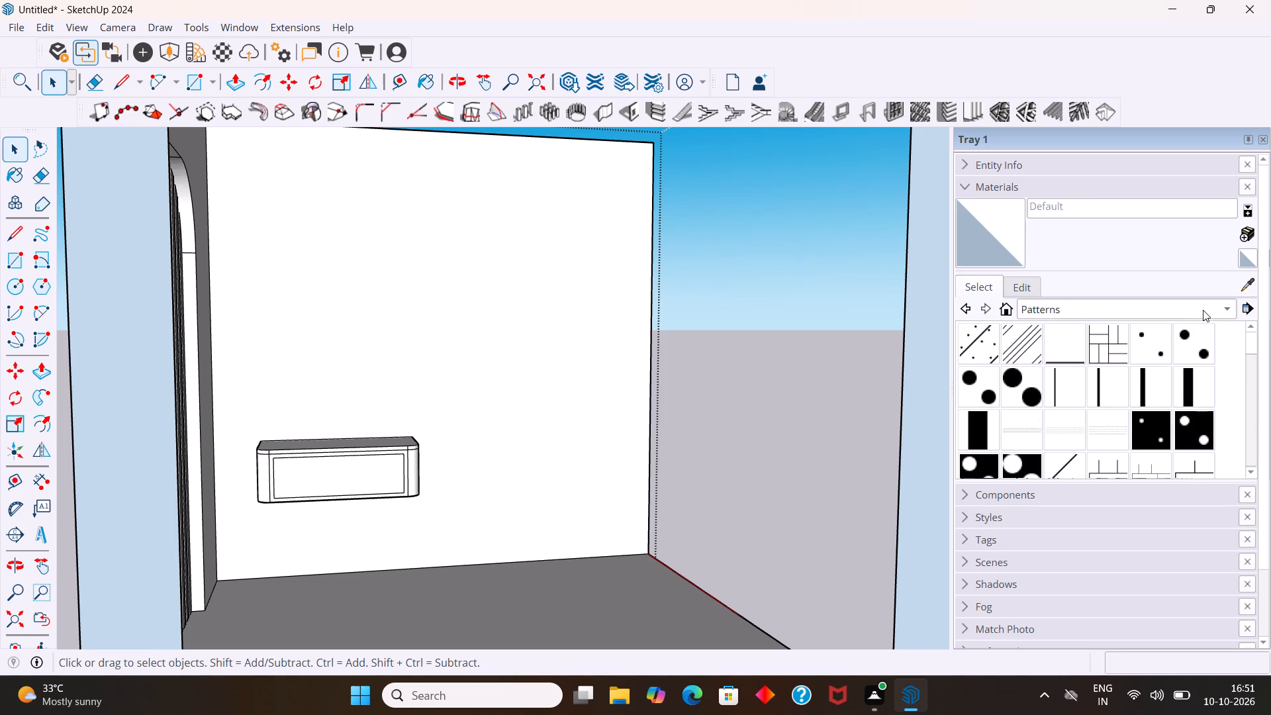
{"action": "left_click", "coordinate": [1203, 309]}
{"action": "left_click", "coordinate": [1136, 152]}
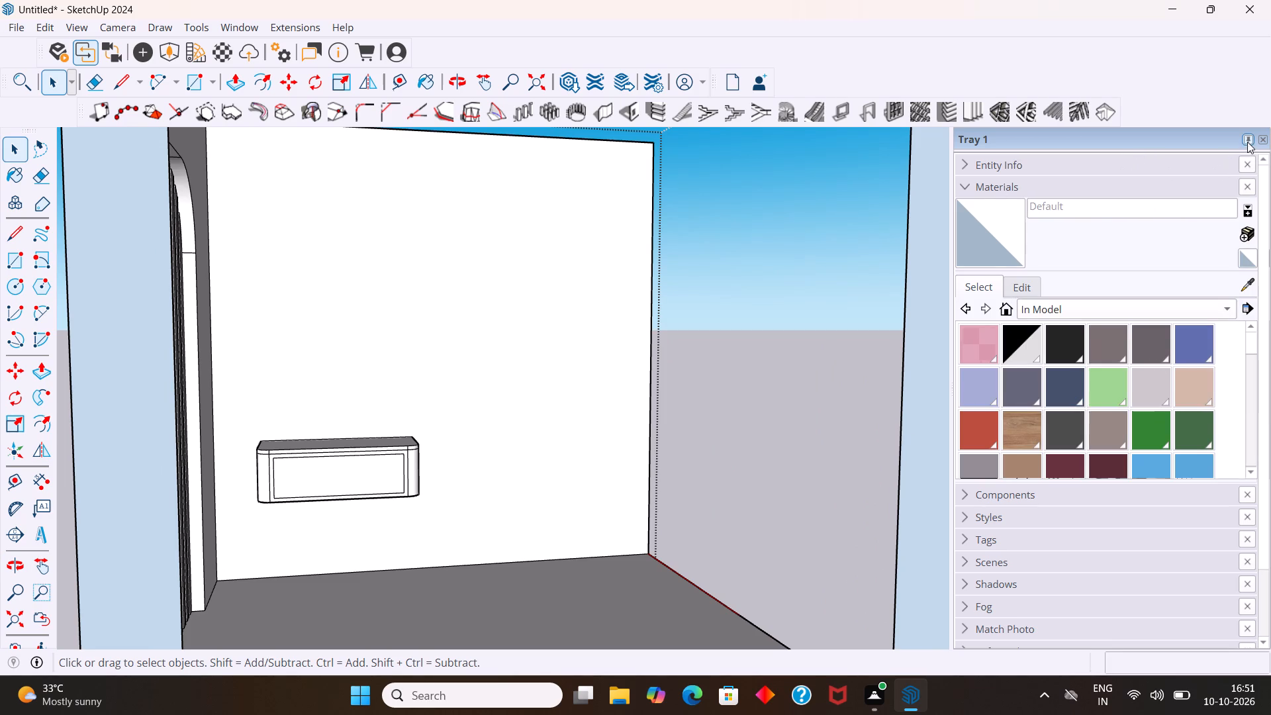
Close Tray 1 to free up the modelling area.
{"action": "left_click_drag", "start_coordinate": [1261, 159], "coordinate": [1264, 185]}
{"action": "left_click_drag", "start_coordinate": [1264, 185], "coordinate": [1265, 192]}
{"action": "left_click", "coordinate": [1265, 138]}
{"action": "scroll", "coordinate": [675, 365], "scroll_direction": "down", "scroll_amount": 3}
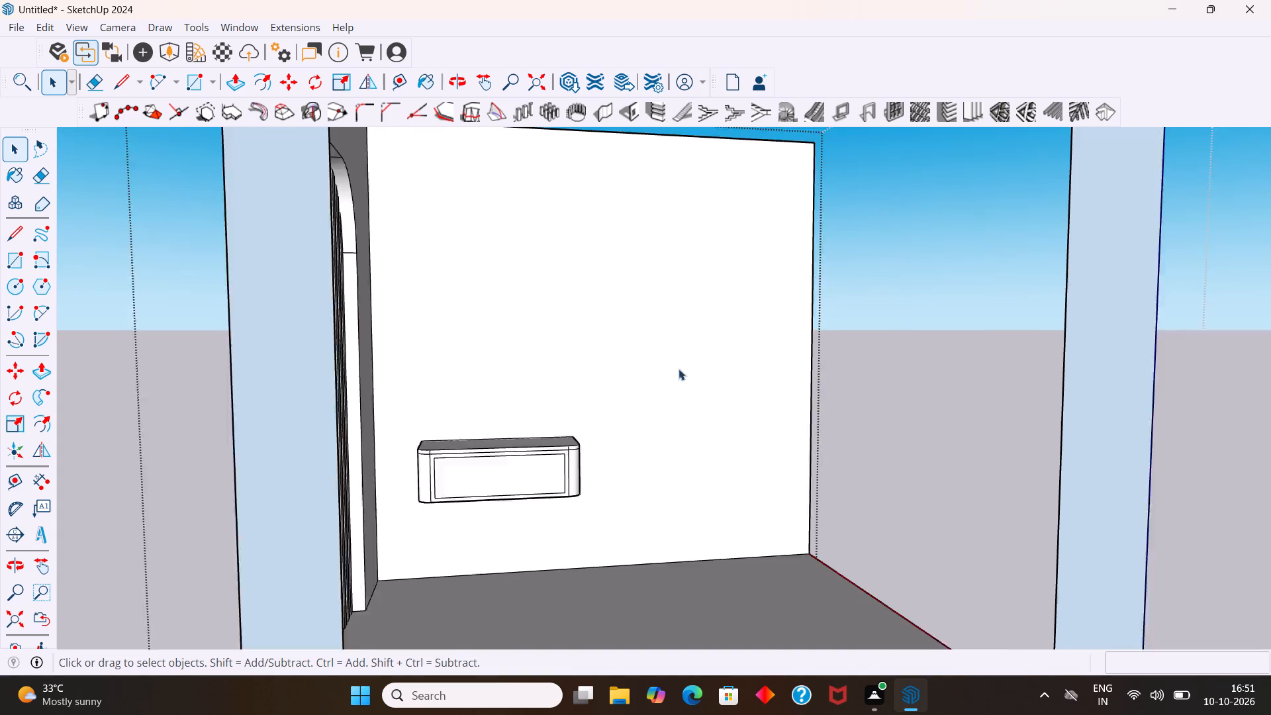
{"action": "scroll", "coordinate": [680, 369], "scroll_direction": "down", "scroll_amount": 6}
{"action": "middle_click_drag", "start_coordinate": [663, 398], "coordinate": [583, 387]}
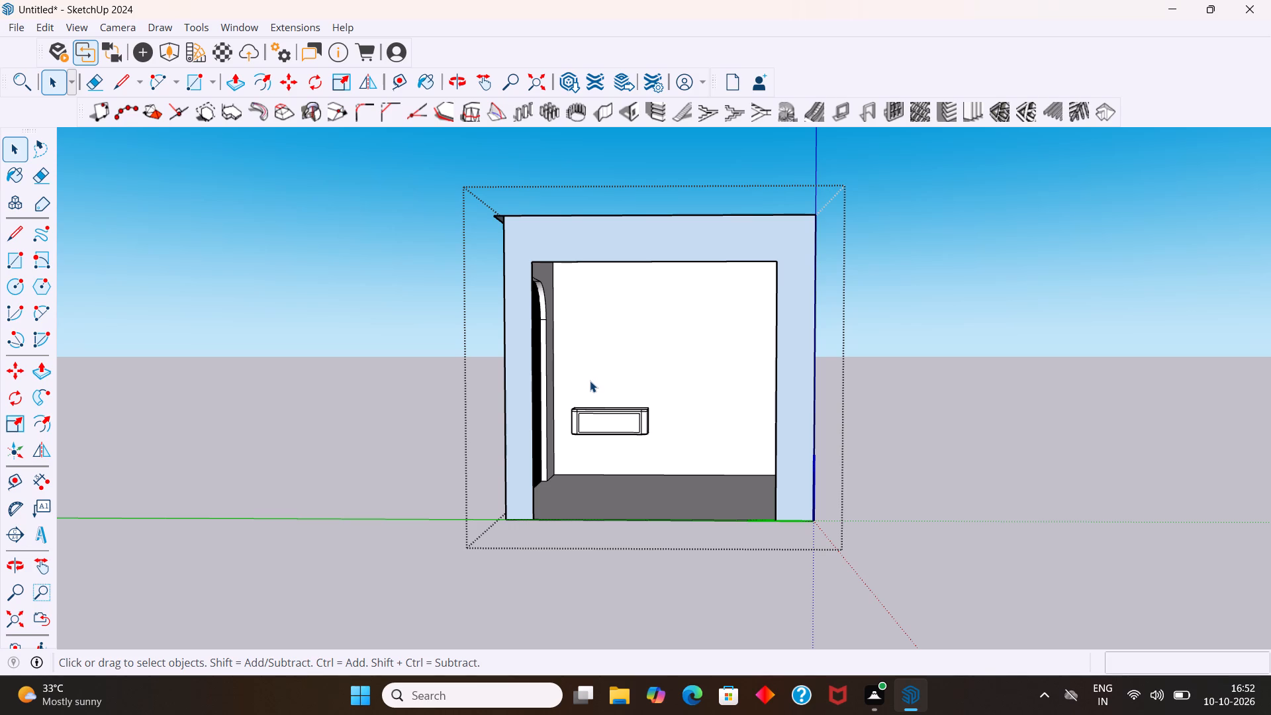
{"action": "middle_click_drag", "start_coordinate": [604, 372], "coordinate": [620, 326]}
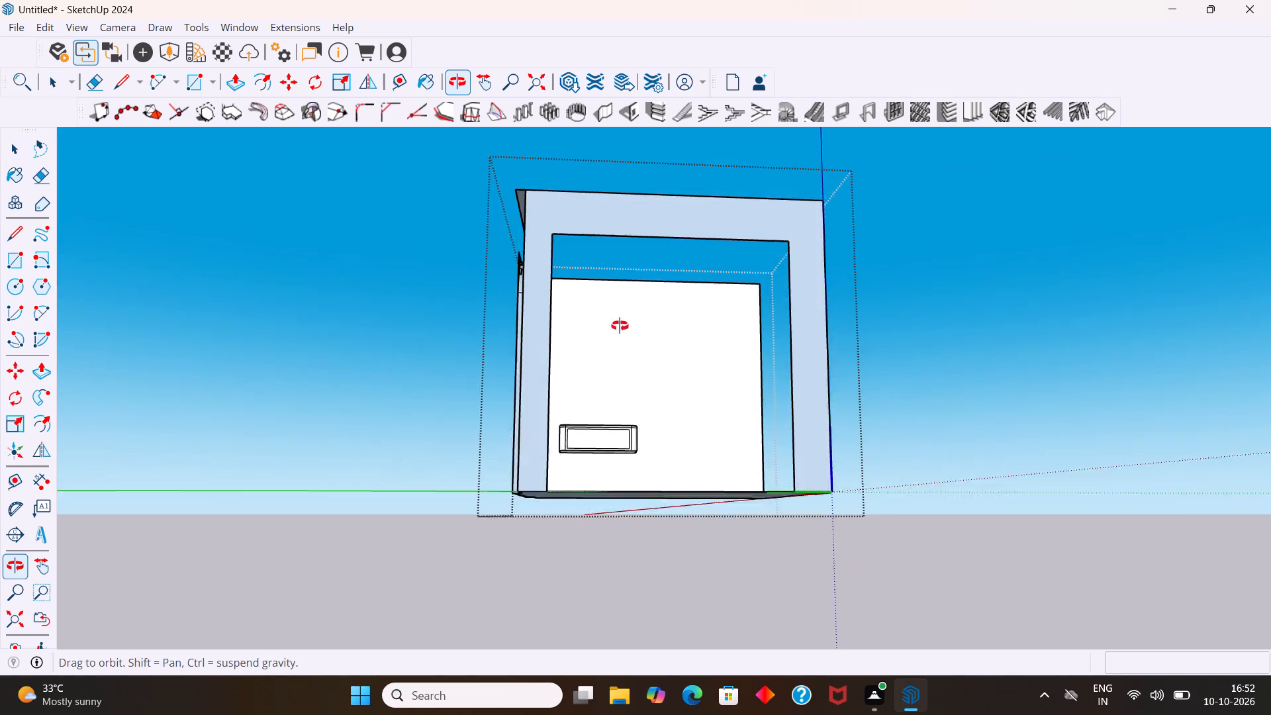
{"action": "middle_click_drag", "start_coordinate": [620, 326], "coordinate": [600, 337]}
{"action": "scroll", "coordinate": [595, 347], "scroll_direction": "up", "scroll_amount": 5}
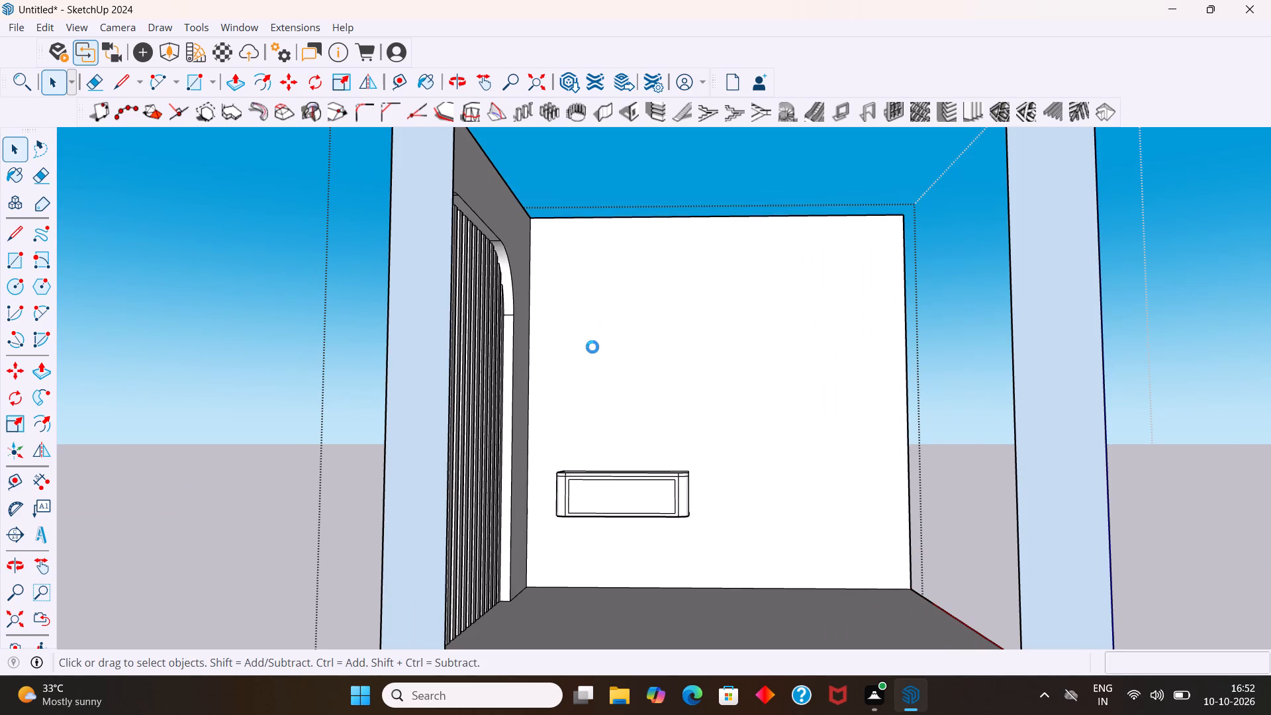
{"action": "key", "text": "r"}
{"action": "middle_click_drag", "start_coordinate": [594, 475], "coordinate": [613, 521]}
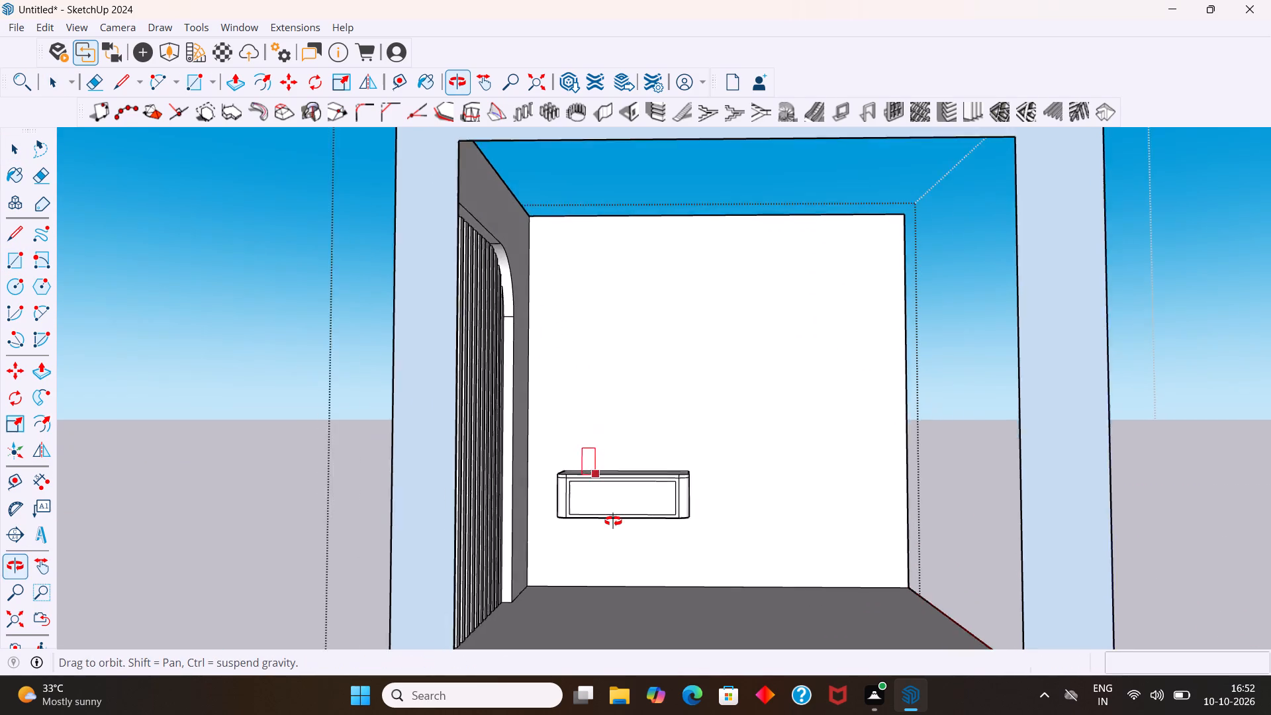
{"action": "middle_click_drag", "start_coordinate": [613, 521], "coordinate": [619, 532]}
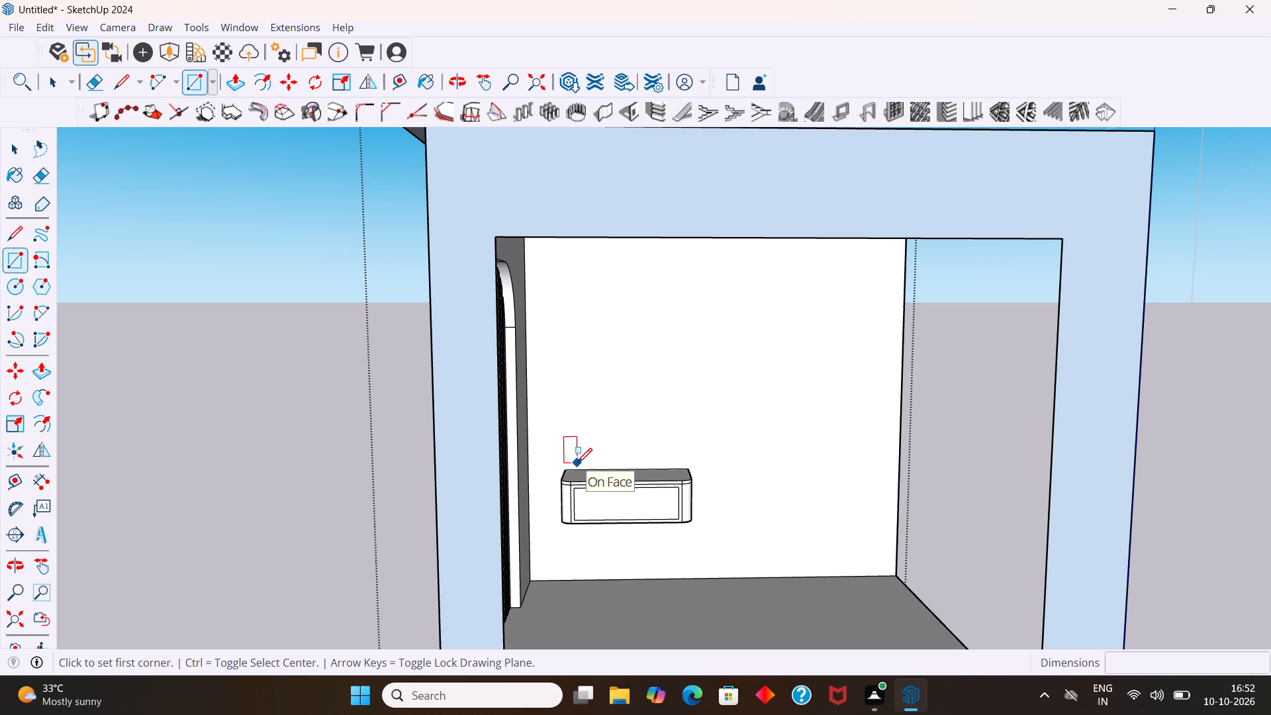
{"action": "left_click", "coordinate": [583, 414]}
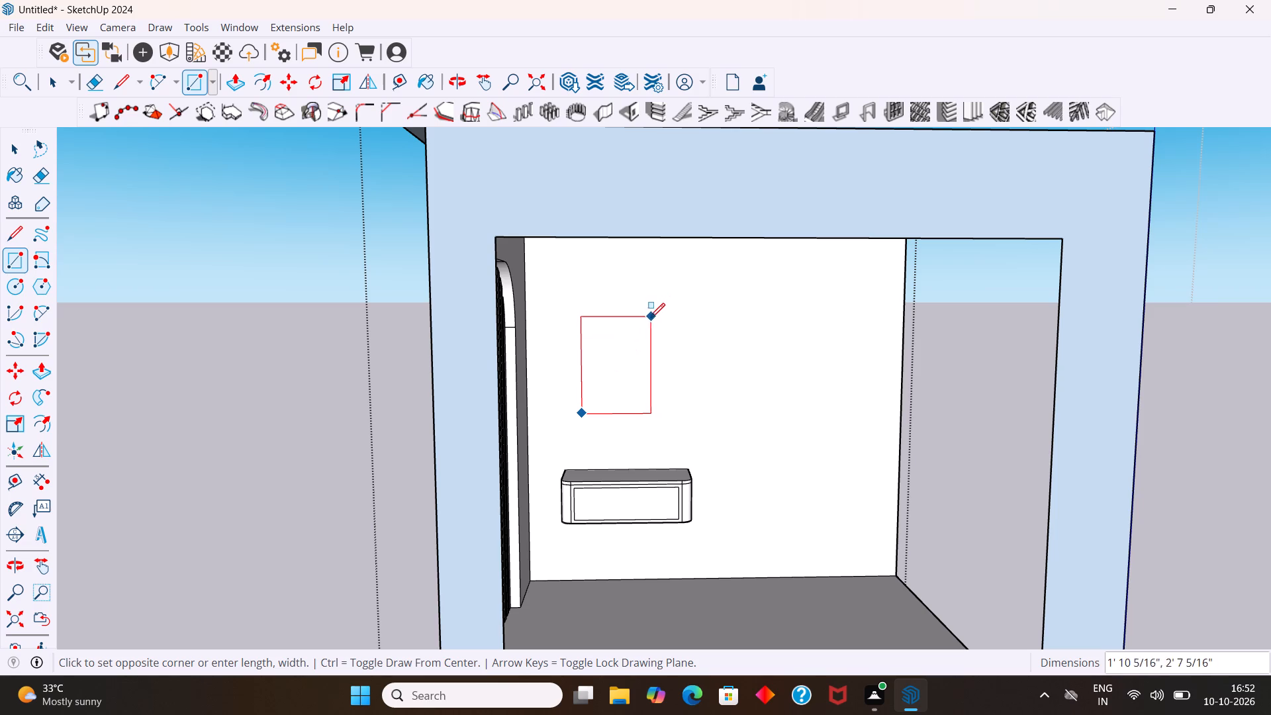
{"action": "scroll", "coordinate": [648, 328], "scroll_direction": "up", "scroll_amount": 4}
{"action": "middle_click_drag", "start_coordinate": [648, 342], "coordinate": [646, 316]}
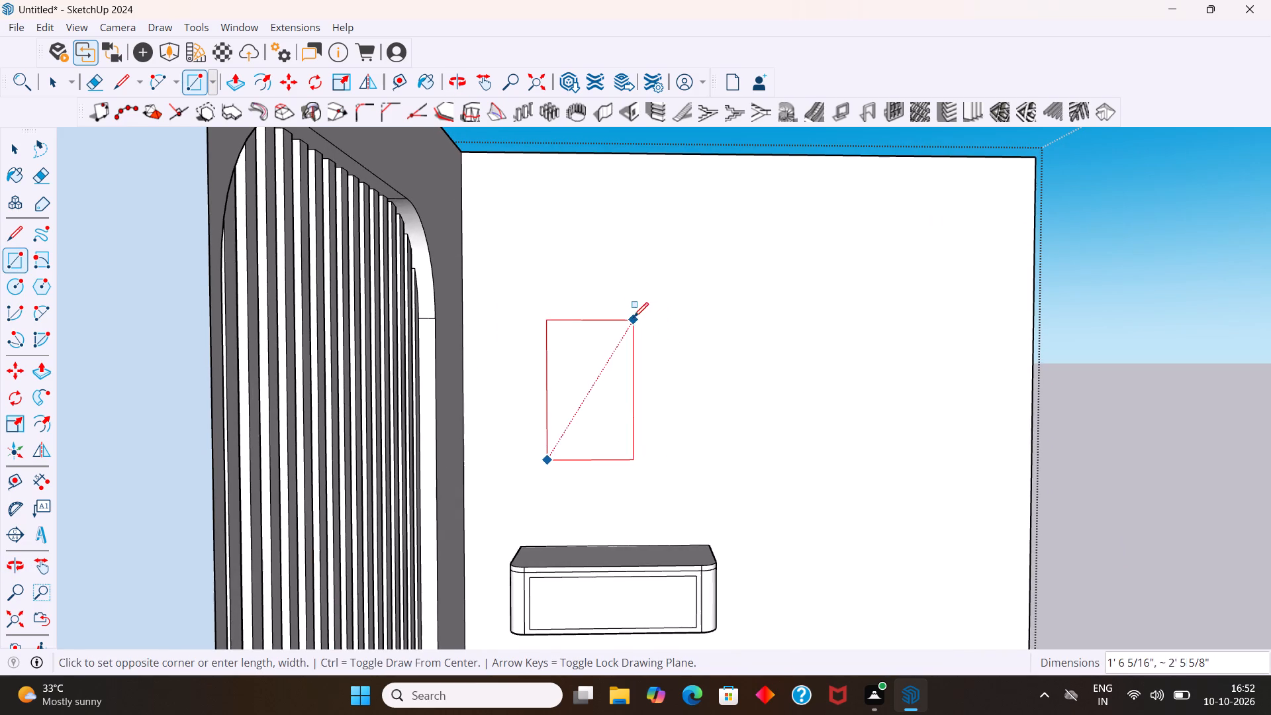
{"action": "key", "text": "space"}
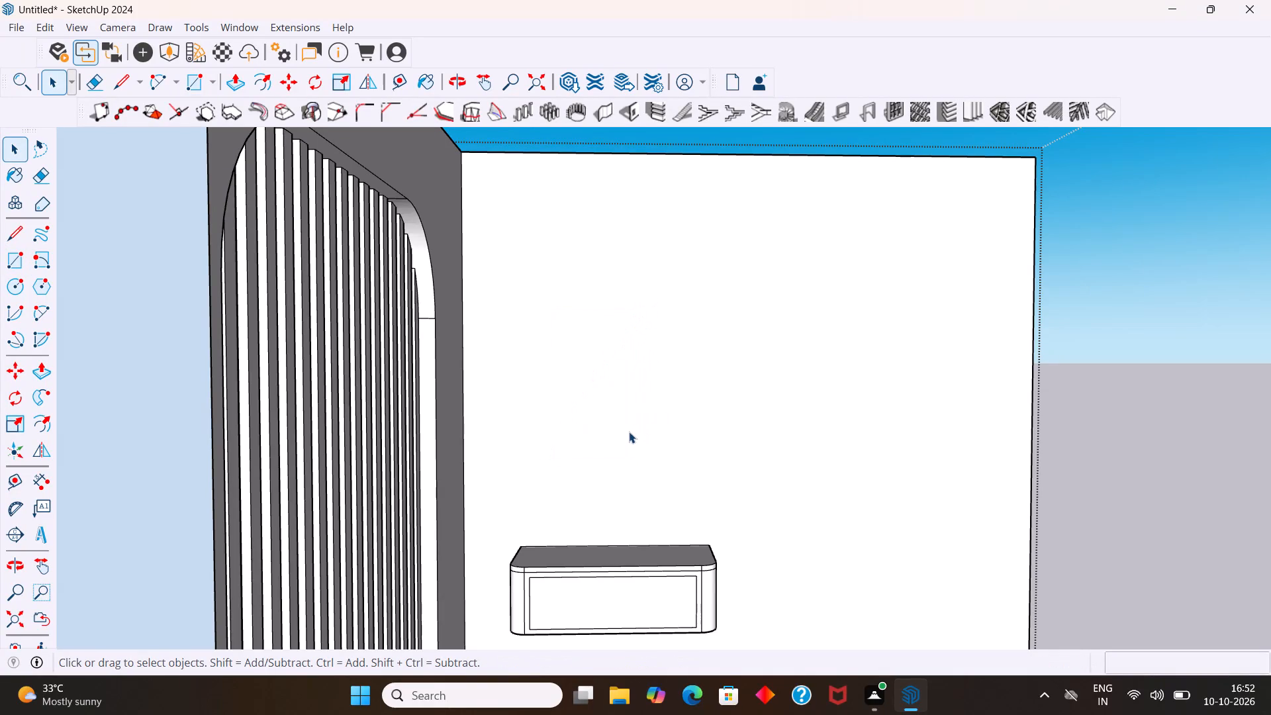
Draw a rectangle about 1' 10 5/8" wide by 2' 8 9/16" high on the back wall above the bedside unit.
{"action": "key", "text": "r"}
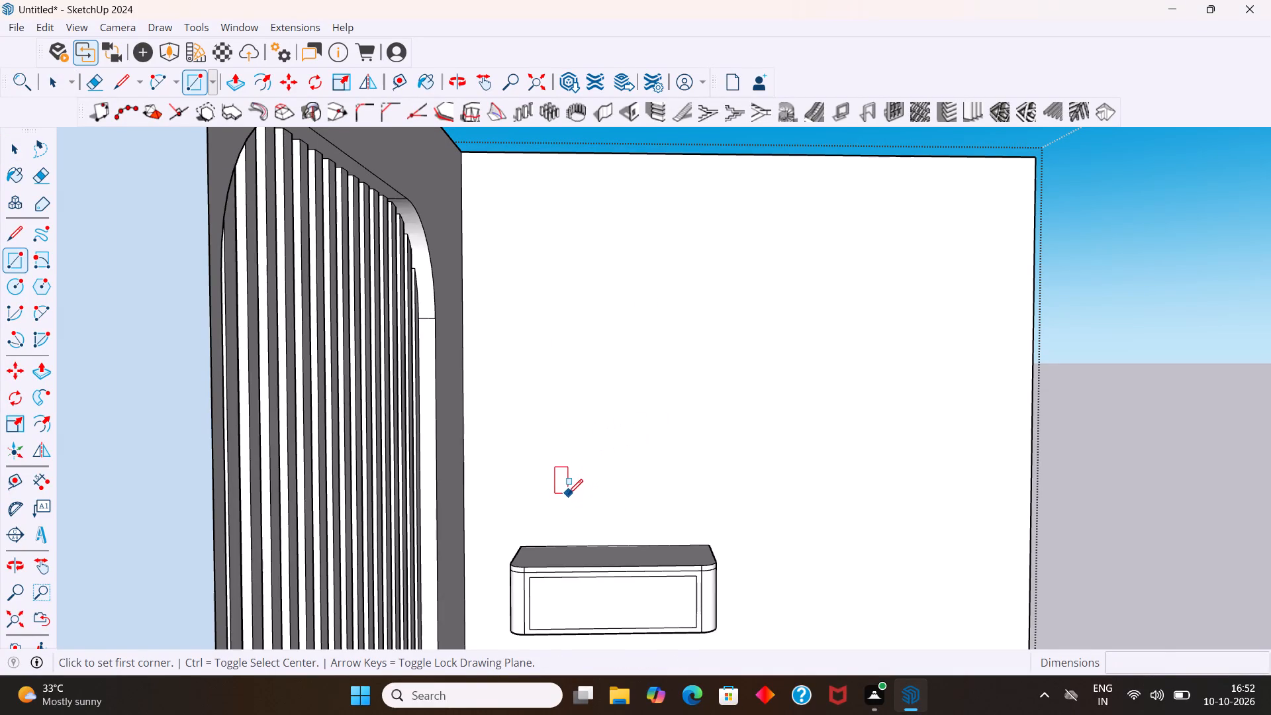
{"action": "left_click", "coordinate": [553, 496]}
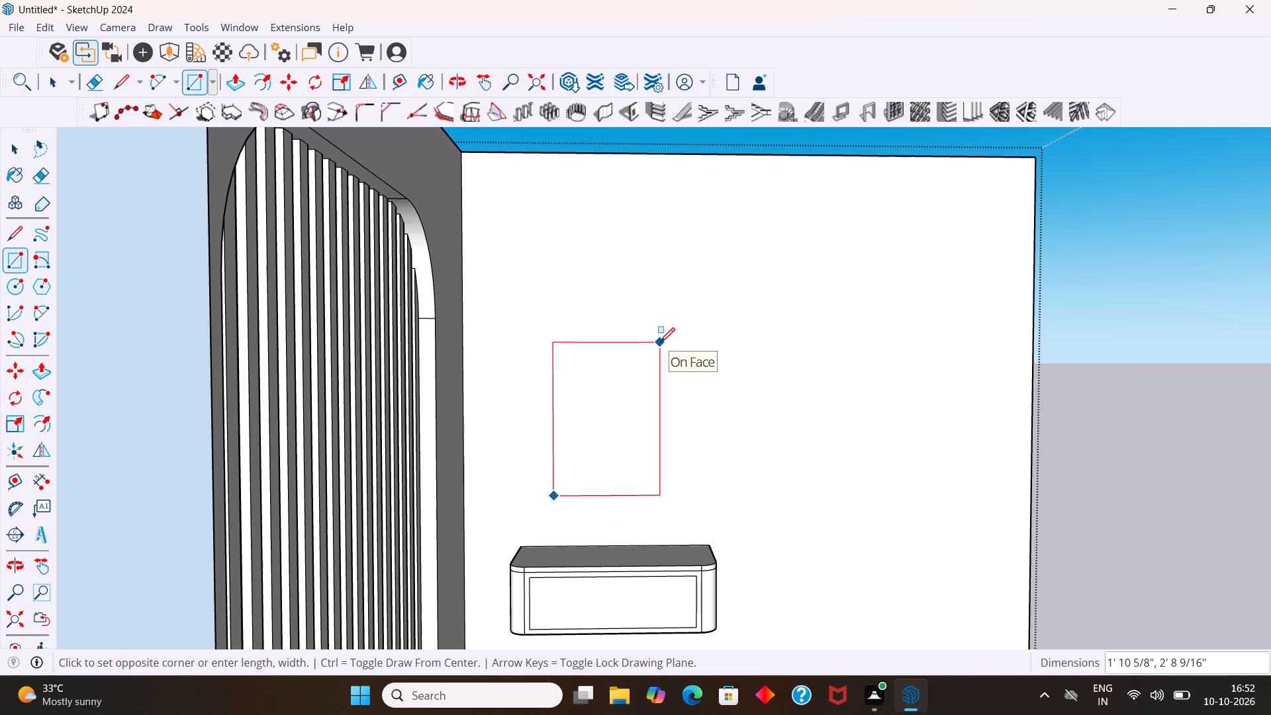
{"action": "left_click", "coordinate": [660, 342]}
{"action": "key", "text": "space"}
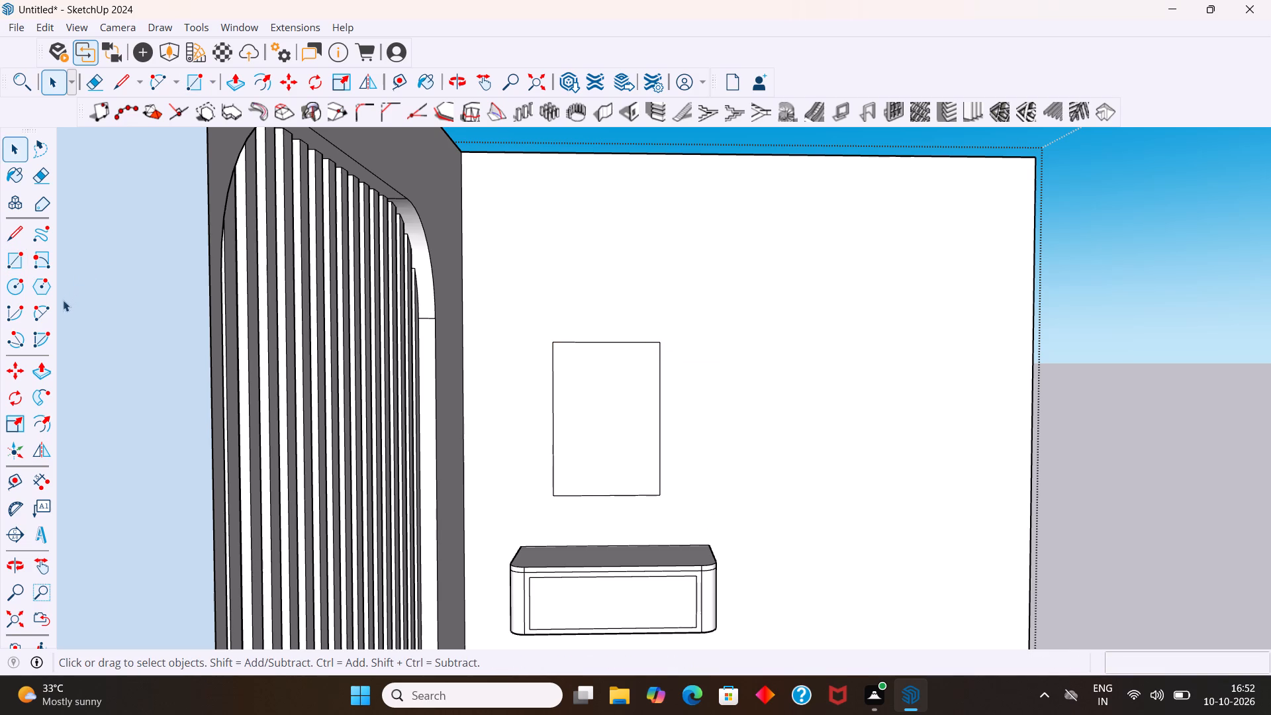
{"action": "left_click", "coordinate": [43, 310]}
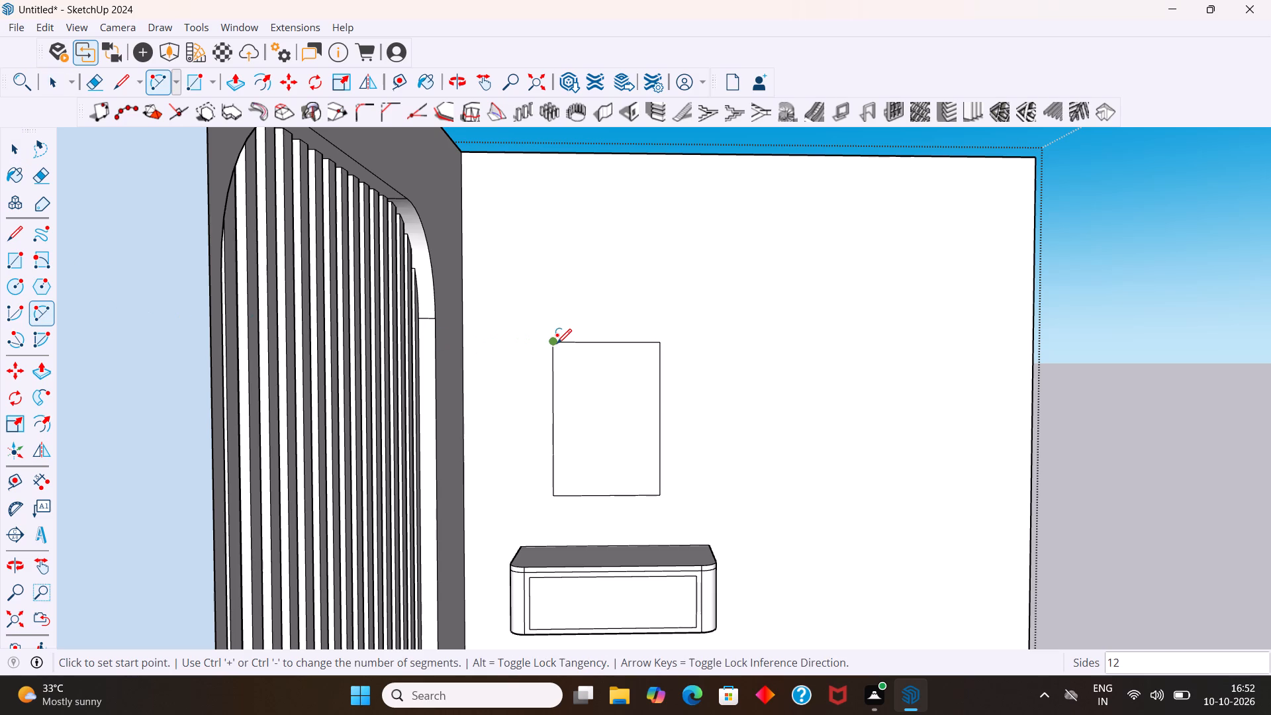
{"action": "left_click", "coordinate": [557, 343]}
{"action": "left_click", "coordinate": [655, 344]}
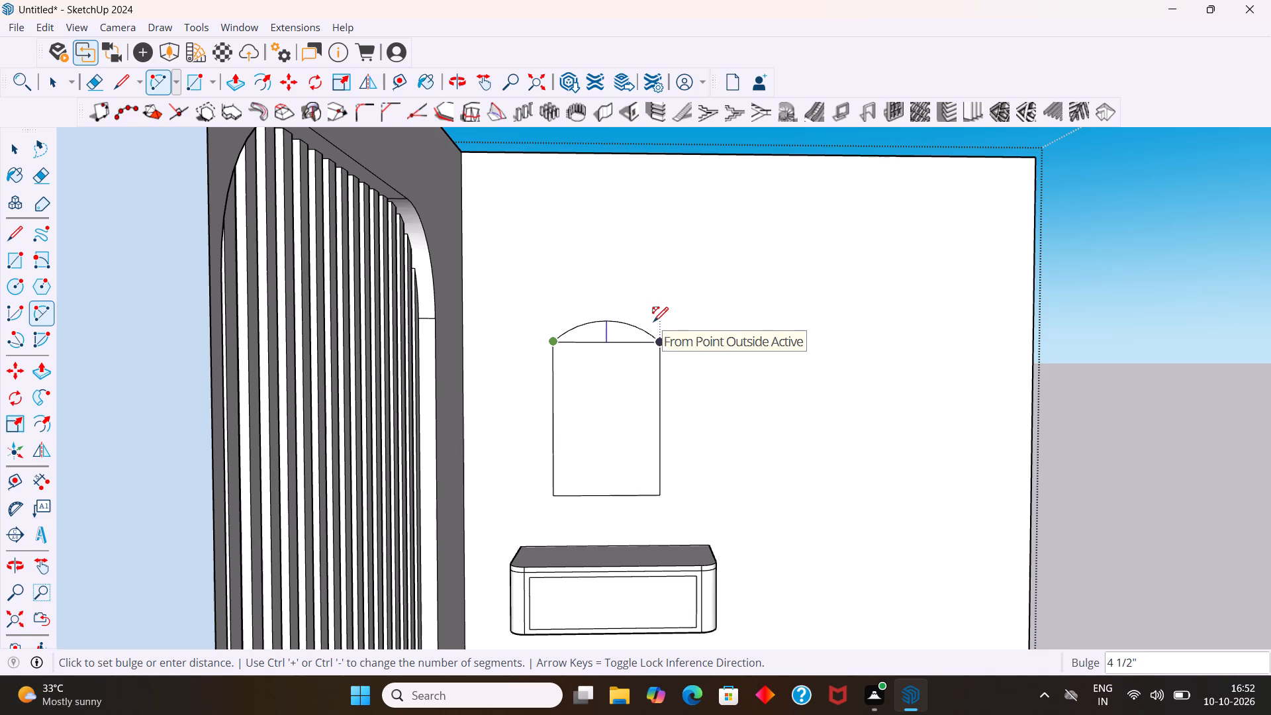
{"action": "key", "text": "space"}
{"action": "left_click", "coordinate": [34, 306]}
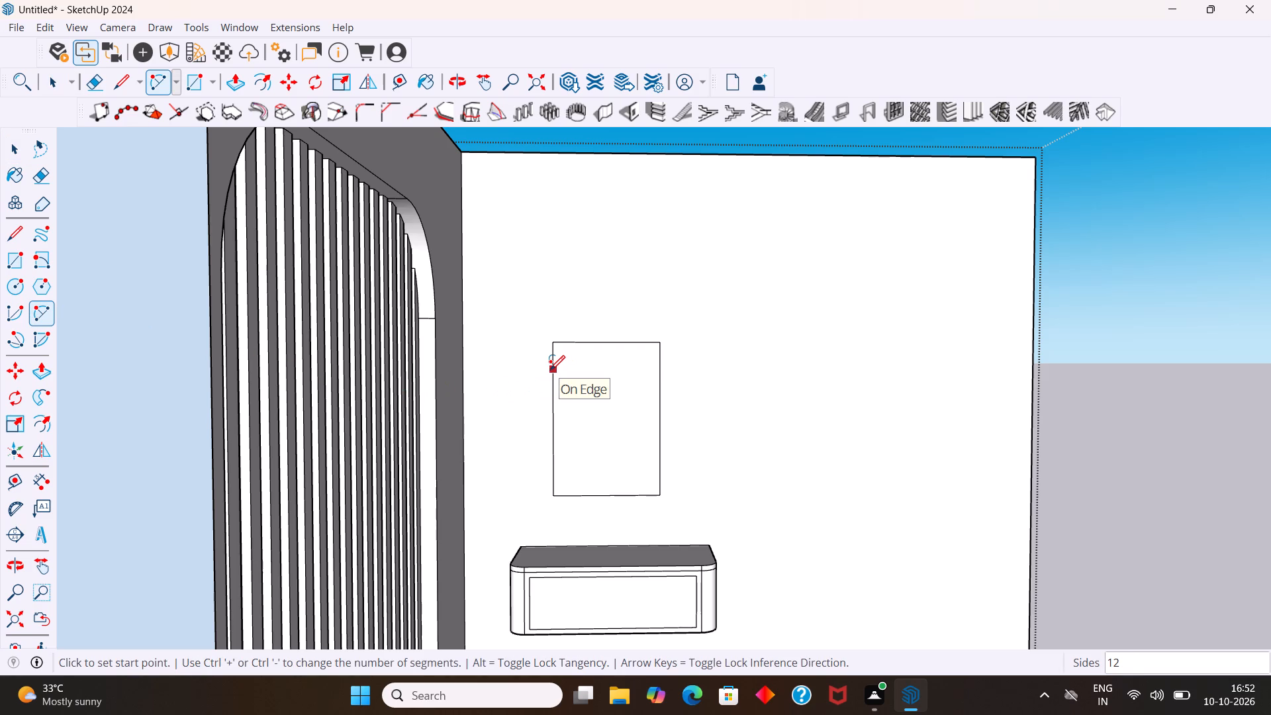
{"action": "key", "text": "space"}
Place horizontal guides 10" inside the rectangle's top and bottom edges, and a vertical guide through its centre about 11 5/16" from the side.
{"action": "key", "text": "t"}
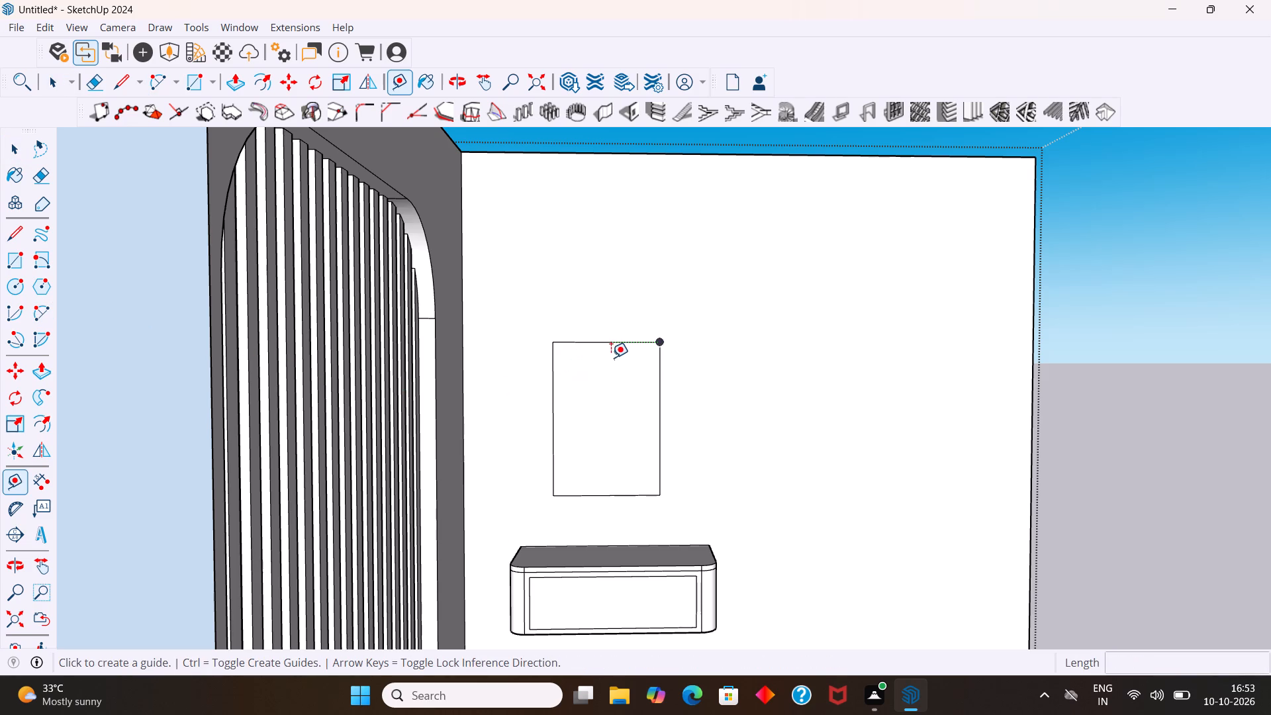
{"action": "left_click", "coordinate": [604, 342]}
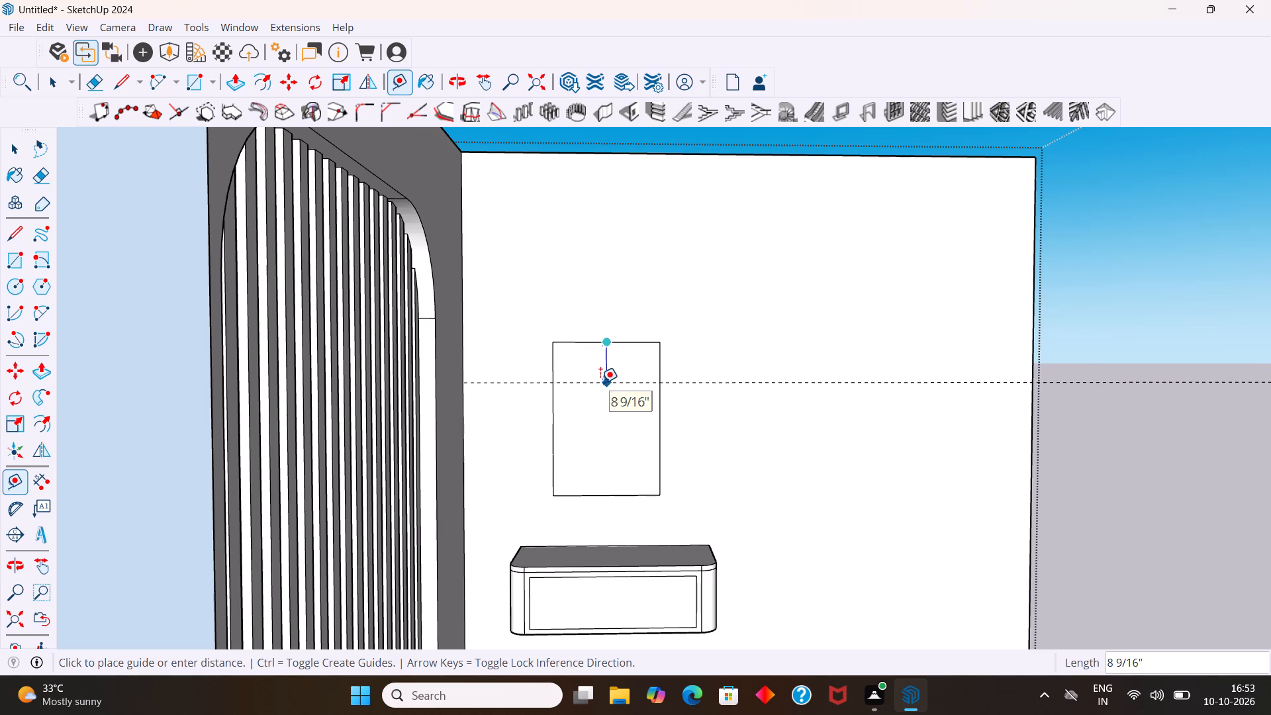
{"action": "type", "text": "10"}
{"action": "key", "text": "Return"}
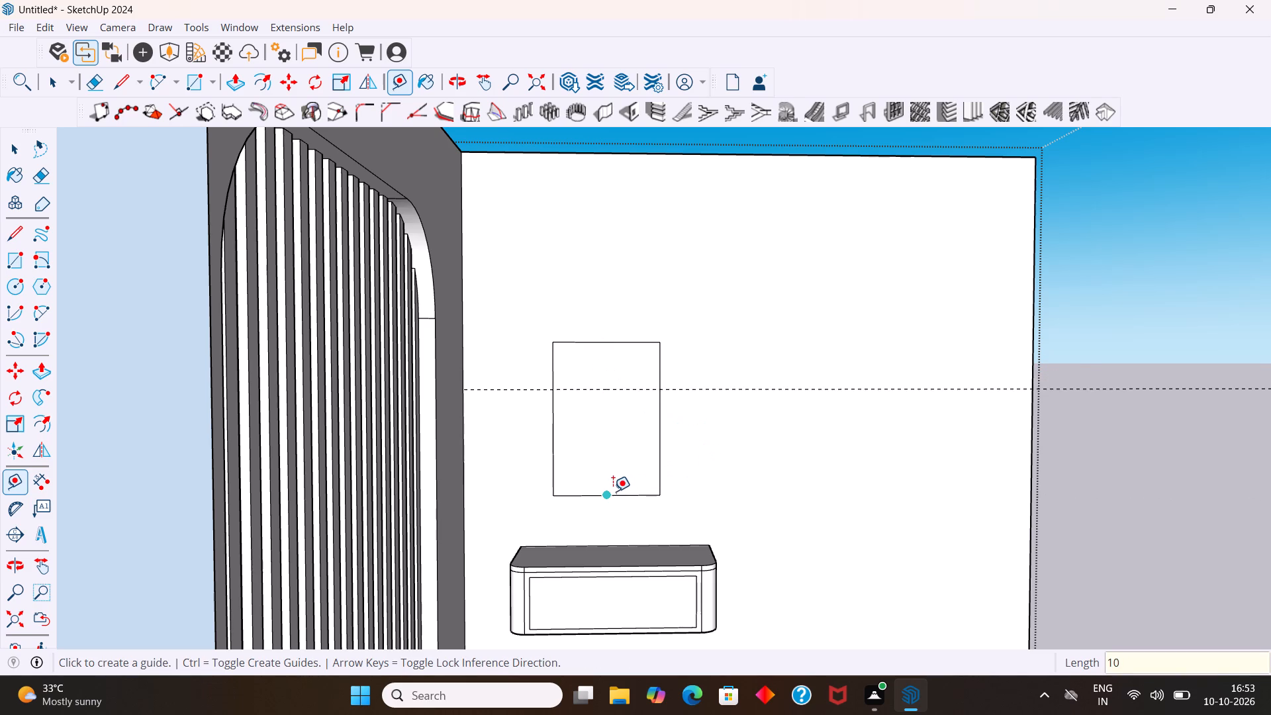
{"action": "left_click", "coordinate": [612, 493]}
{"action": "key", "text": "1"}
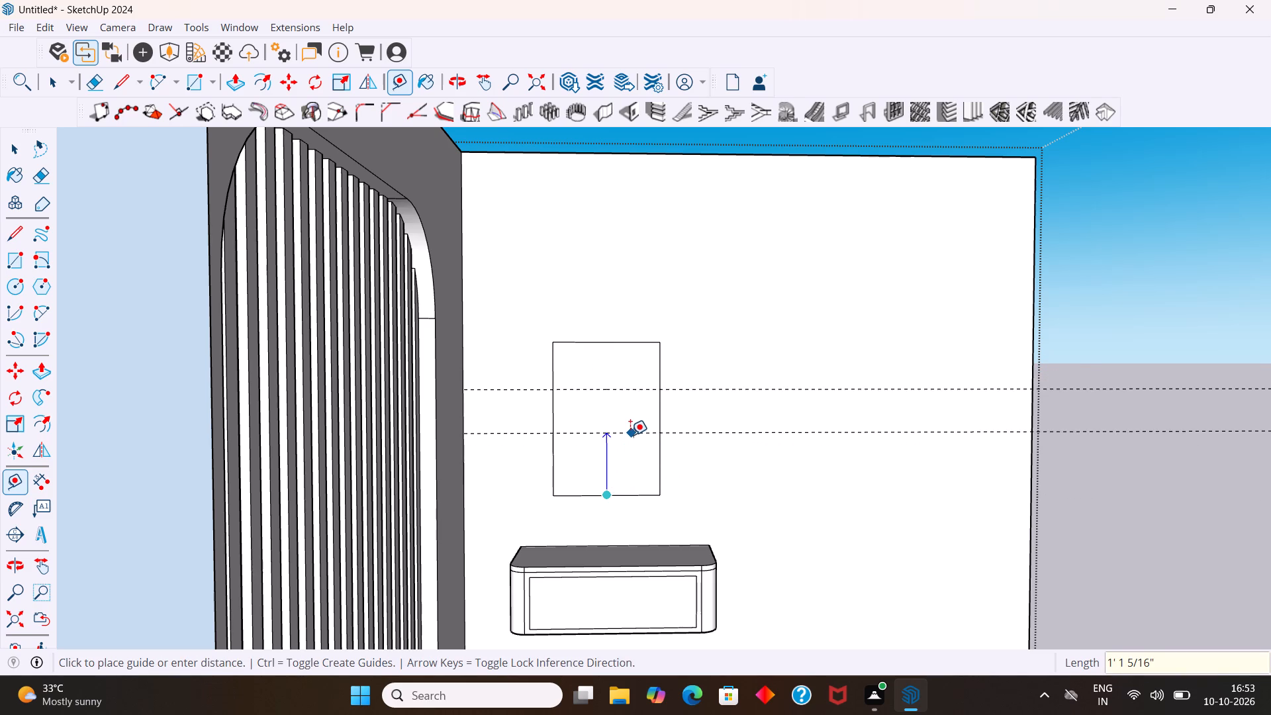
{"action": "key", "text": "0"}
{"action": "key", "text": "Return"}
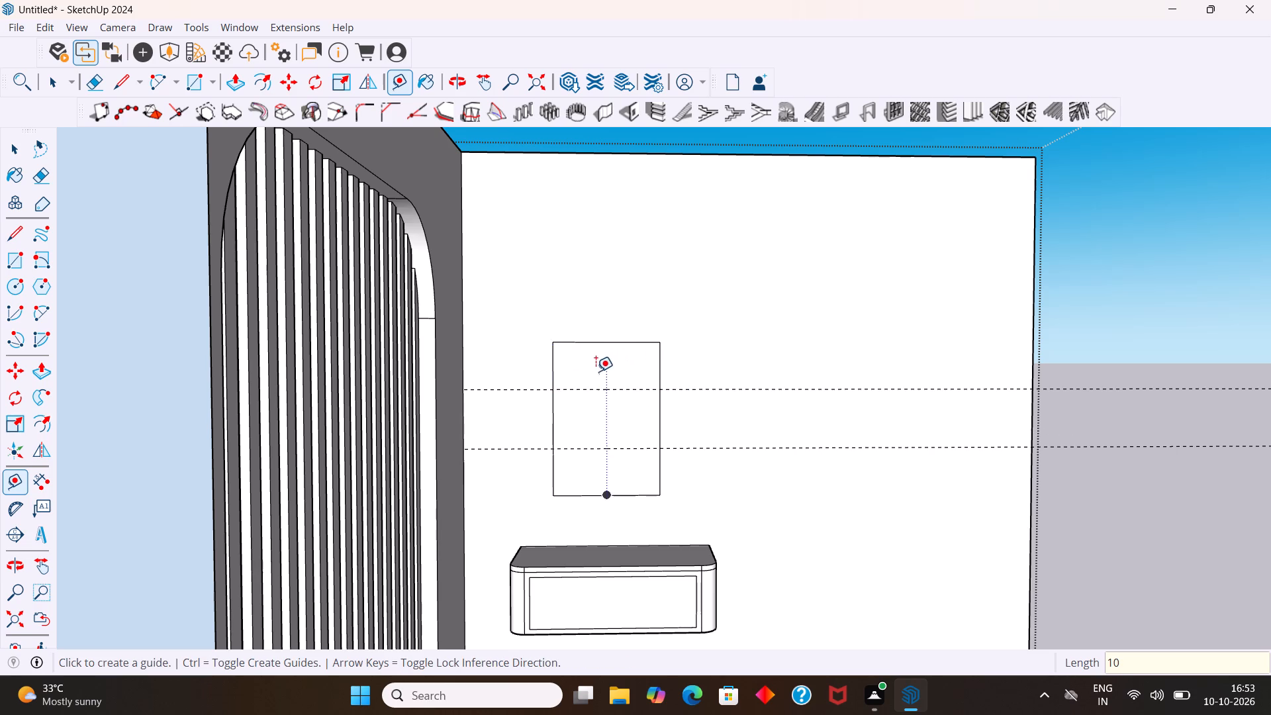
{"action": "left_click", "coordinate": [549, 401]}
{"action": "left_click", "coordinate": [611, 400]}
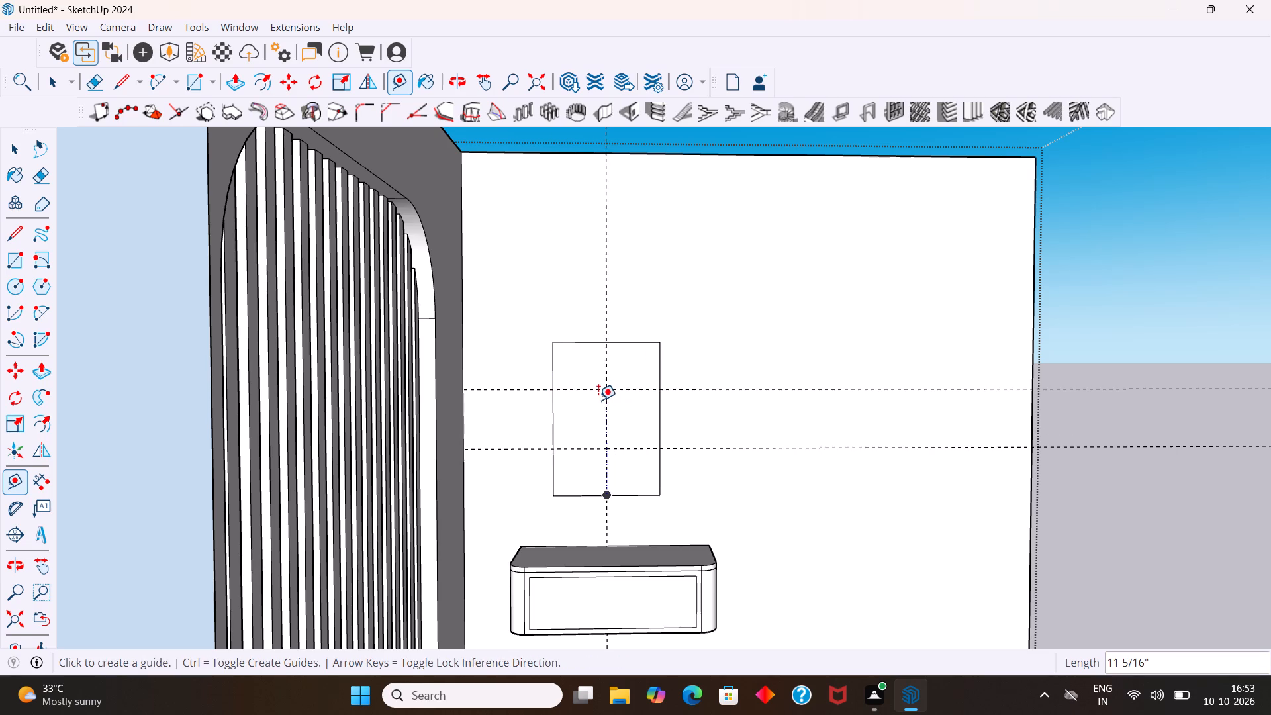
{"action": "key", "text": "space"}
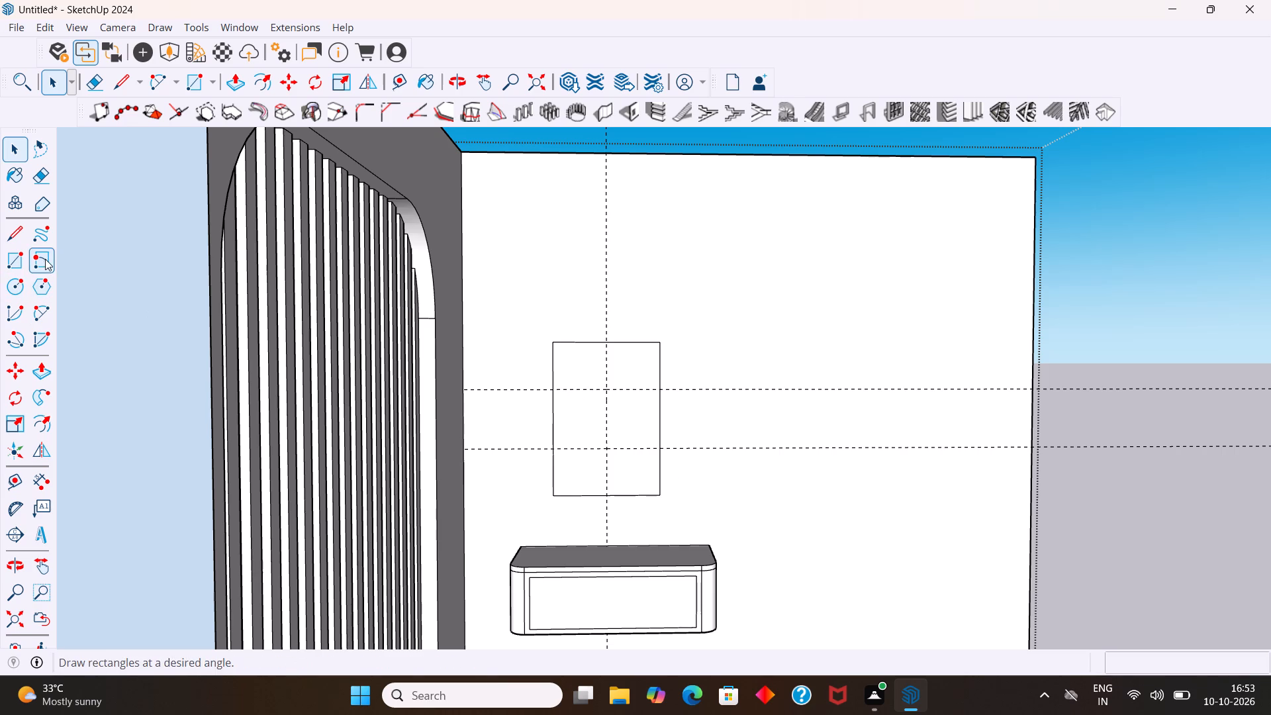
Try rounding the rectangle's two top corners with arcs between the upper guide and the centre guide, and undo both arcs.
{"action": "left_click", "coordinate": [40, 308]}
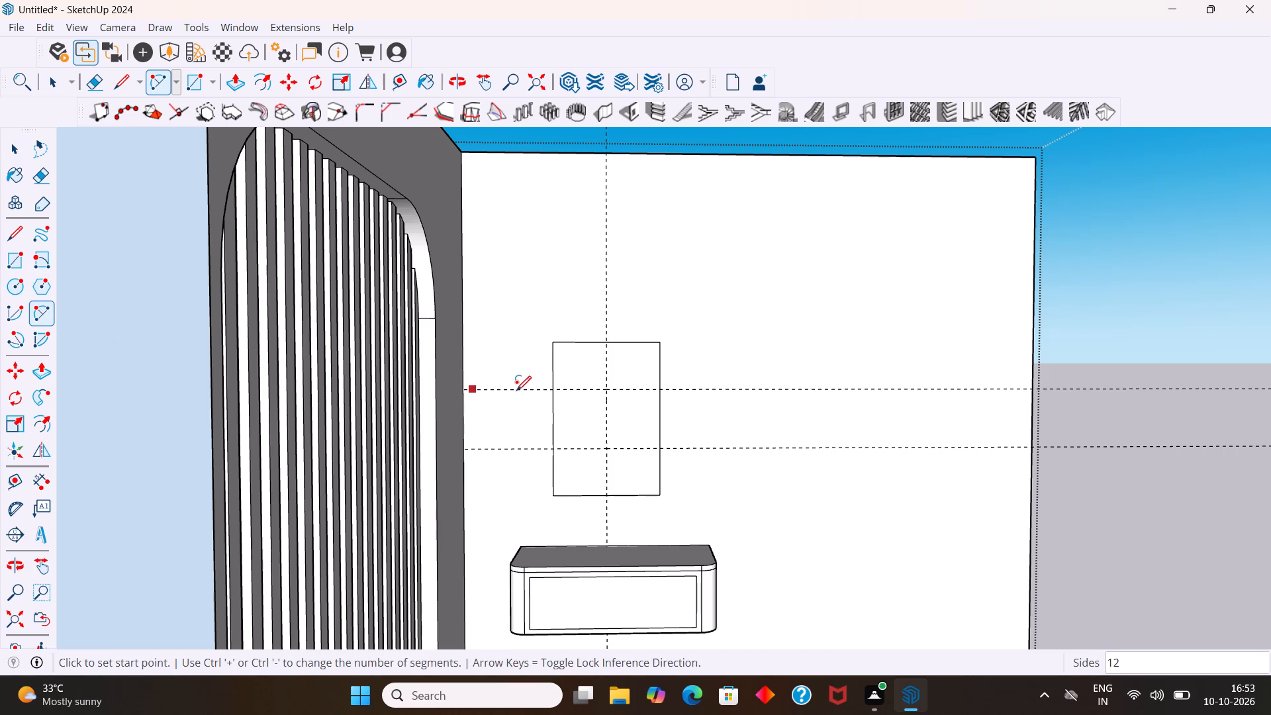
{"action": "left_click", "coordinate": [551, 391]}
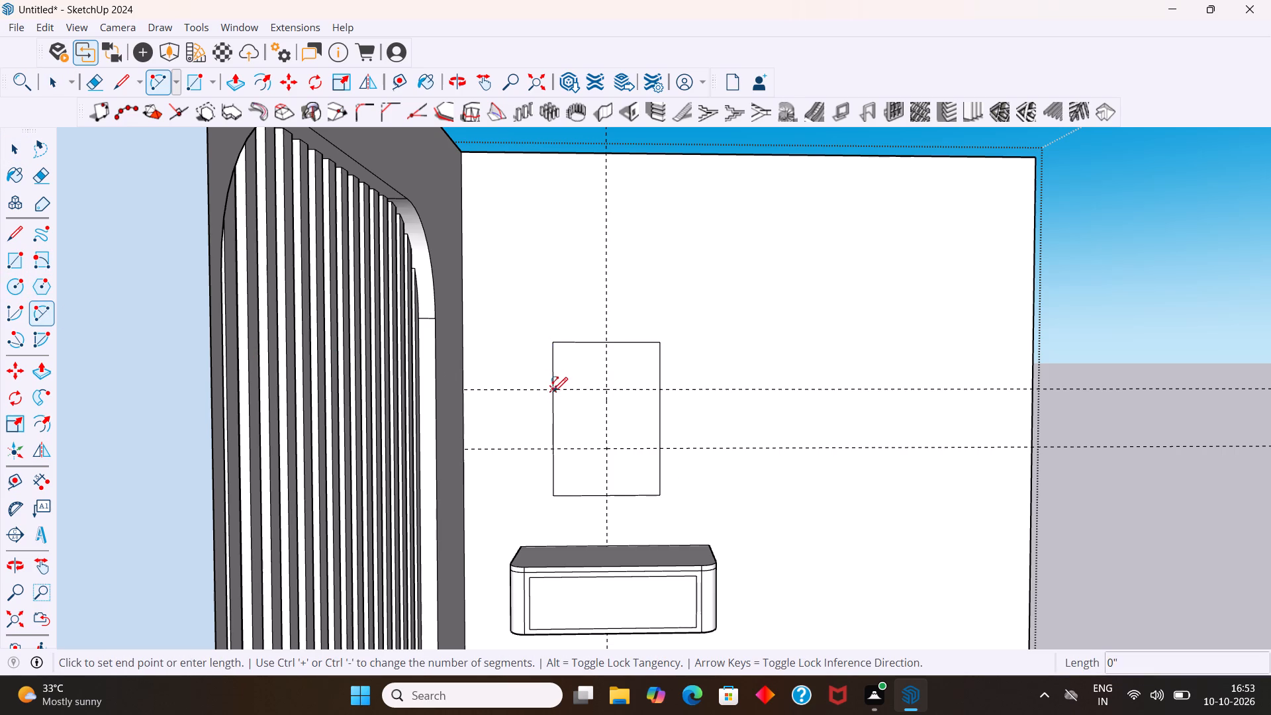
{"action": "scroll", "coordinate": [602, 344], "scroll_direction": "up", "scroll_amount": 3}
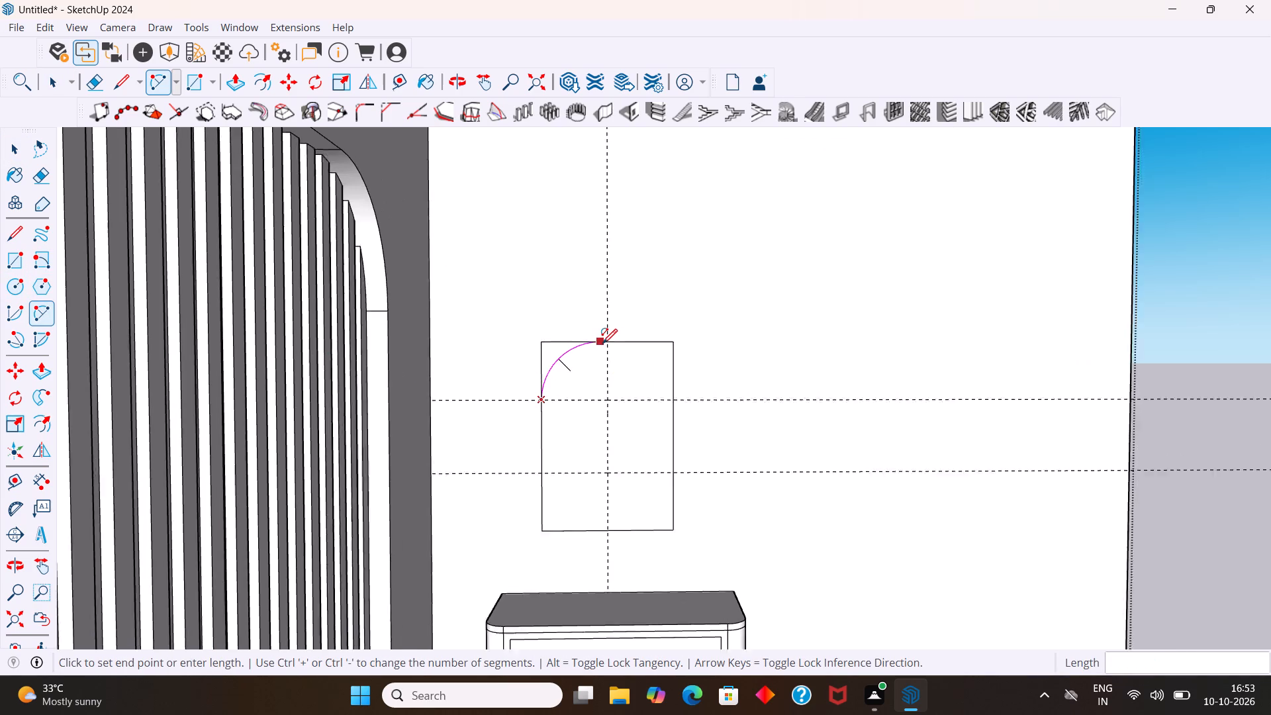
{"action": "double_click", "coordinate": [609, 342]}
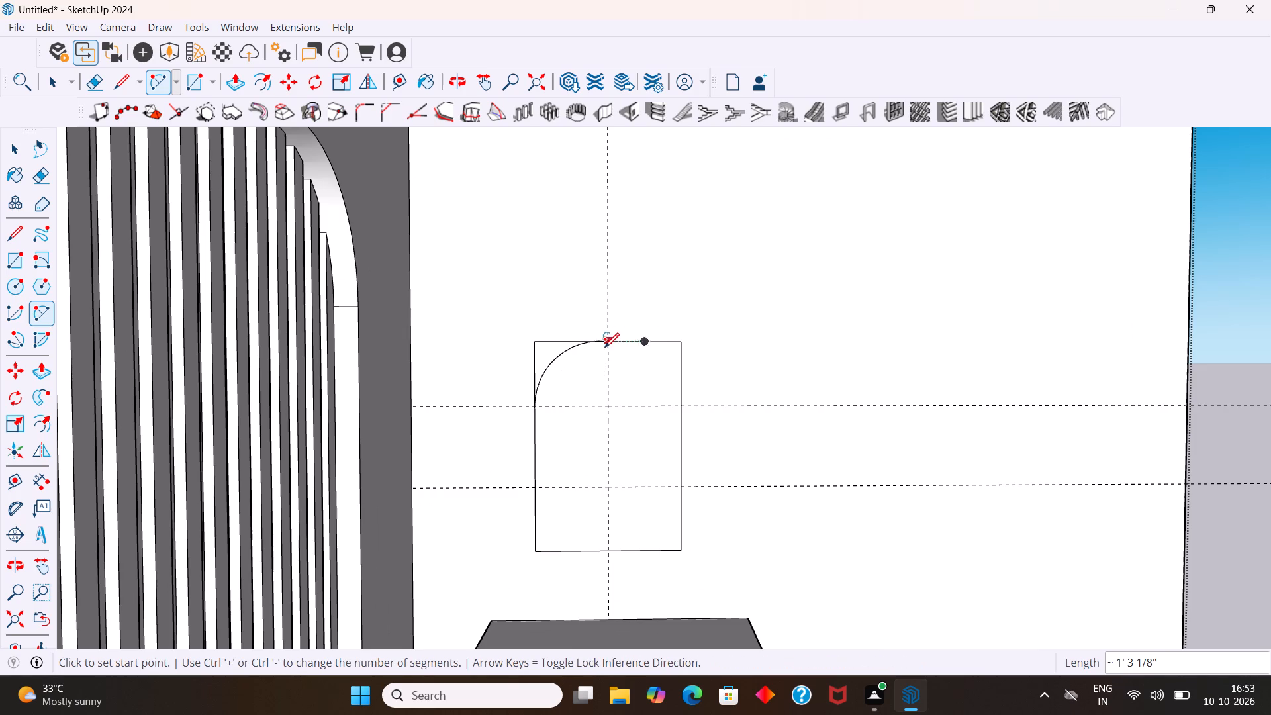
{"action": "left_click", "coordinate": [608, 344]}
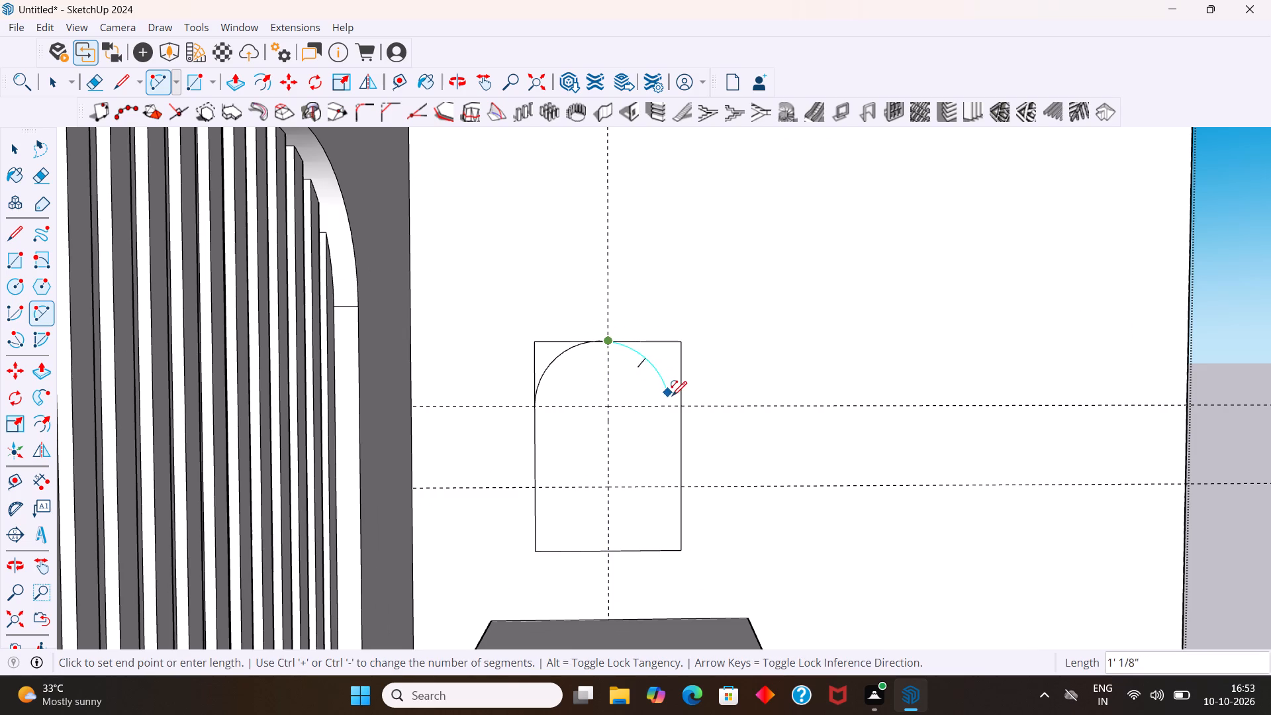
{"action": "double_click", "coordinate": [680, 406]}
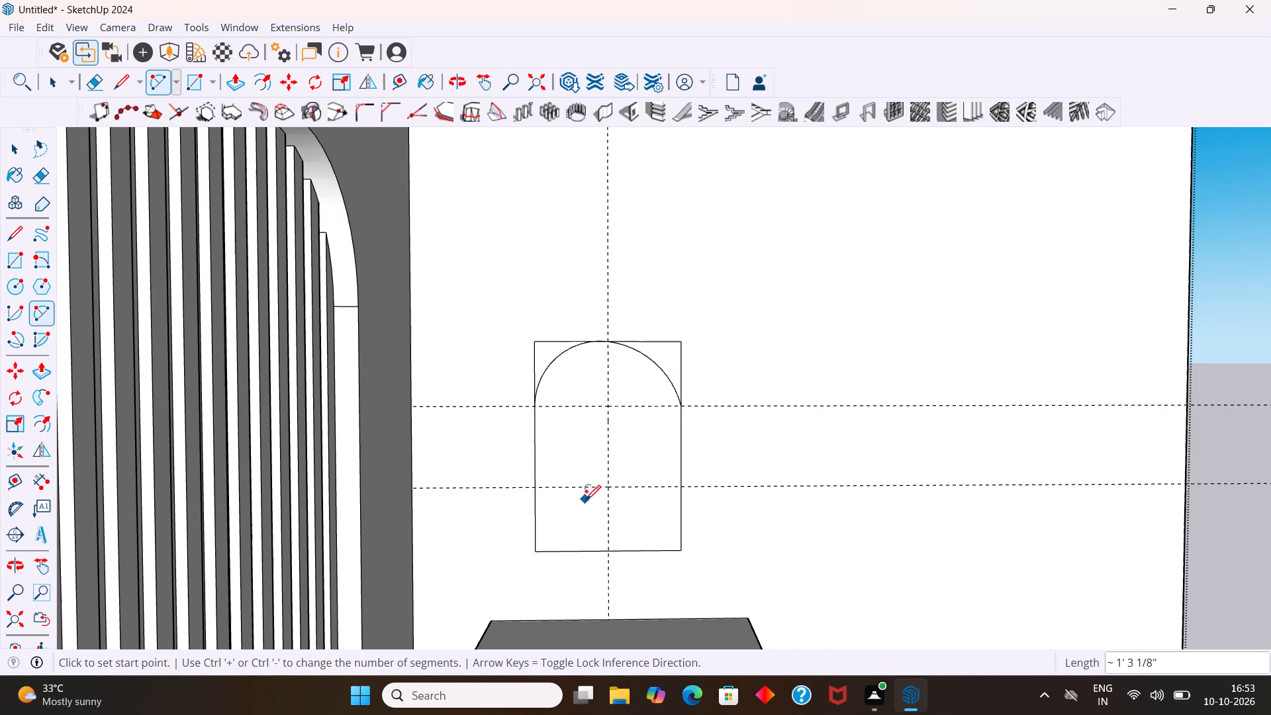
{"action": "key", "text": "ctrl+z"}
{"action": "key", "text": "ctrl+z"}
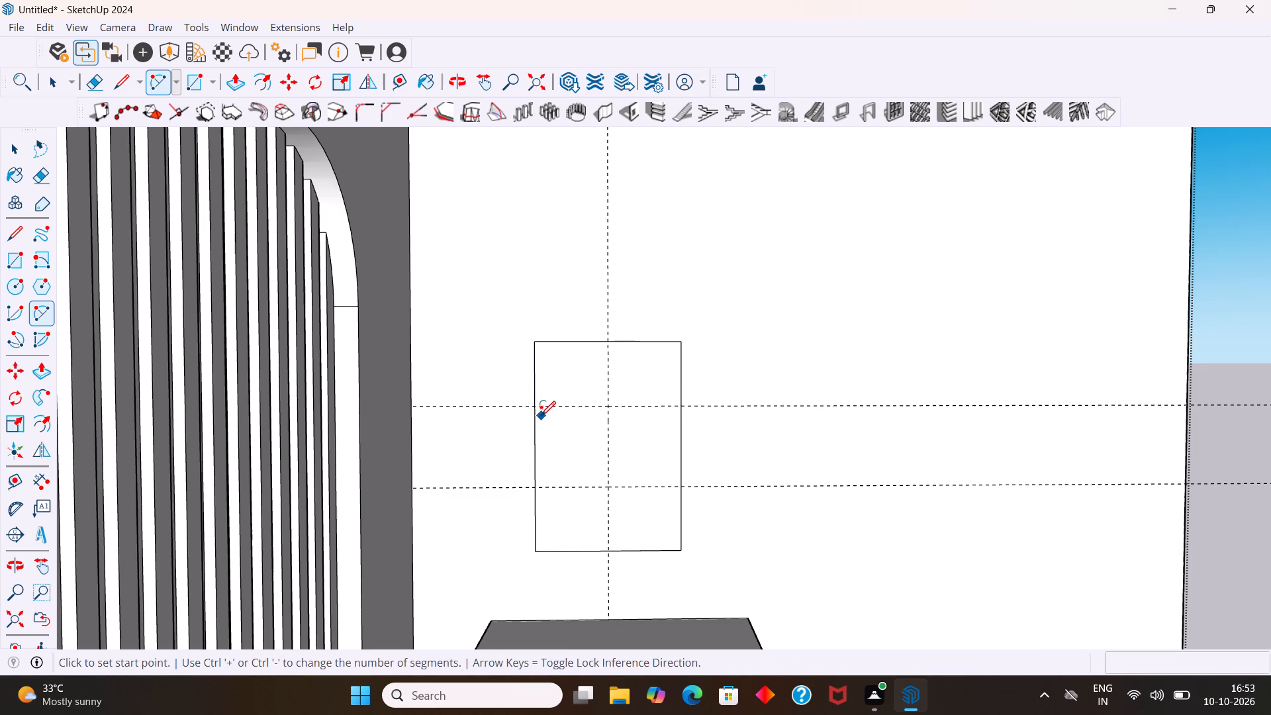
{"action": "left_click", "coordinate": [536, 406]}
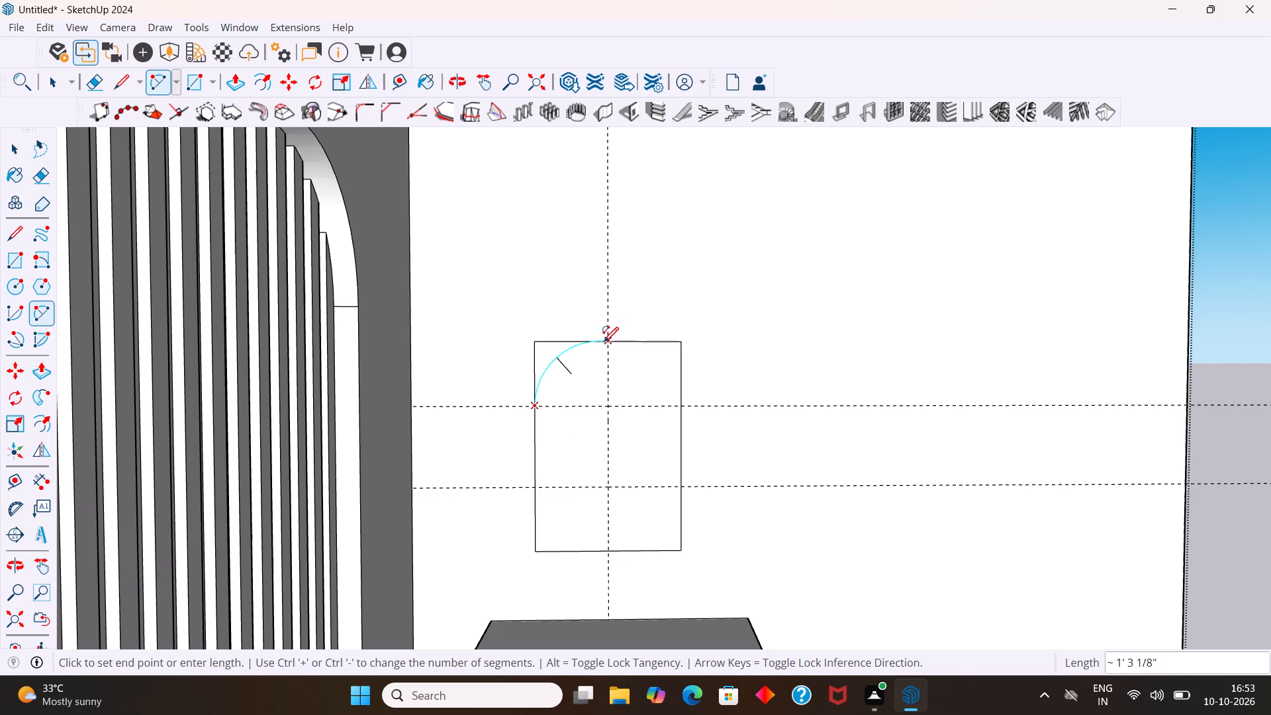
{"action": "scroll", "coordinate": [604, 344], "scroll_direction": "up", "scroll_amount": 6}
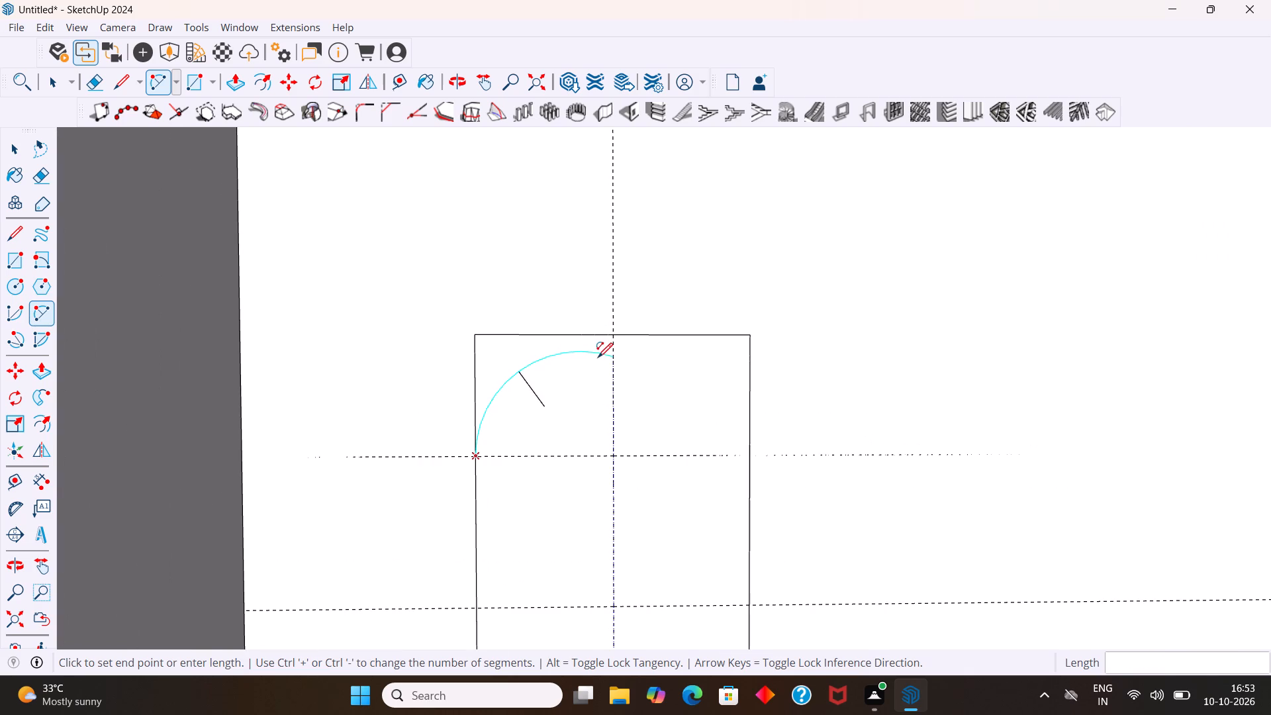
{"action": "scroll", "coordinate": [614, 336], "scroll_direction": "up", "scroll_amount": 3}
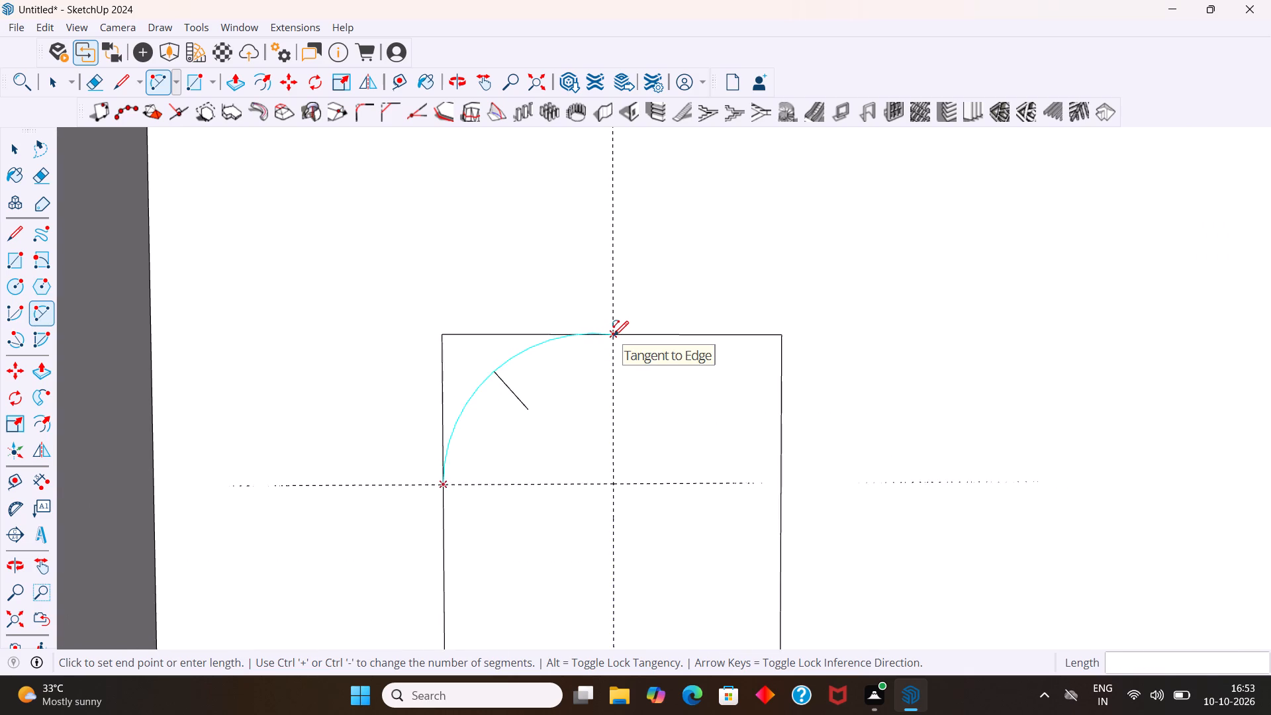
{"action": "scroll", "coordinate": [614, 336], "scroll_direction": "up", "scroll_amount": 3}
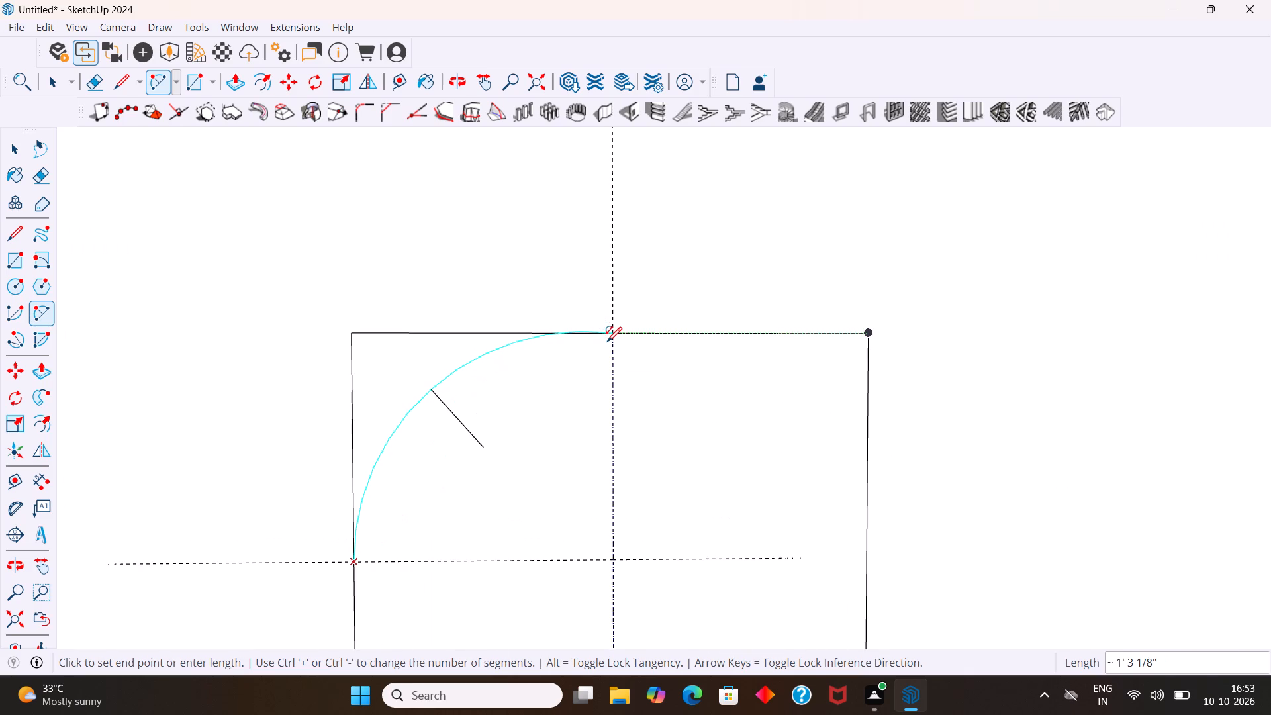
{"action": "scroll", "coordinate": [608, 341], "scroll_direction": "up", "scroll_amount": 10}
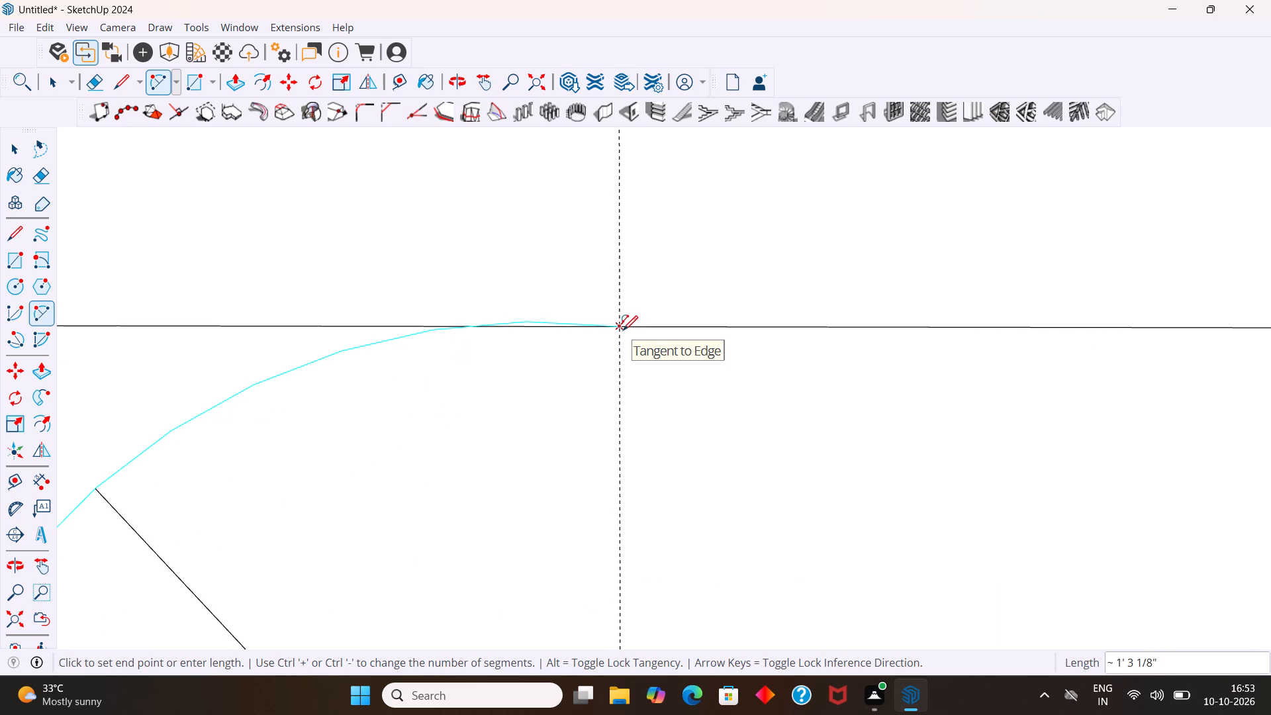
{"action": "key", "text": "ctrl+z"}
Draw arcs across both top corners of the rectangle, joining the top edge's midpoint to the side edges at the upper guide.
{"action": "scroll", "coordinate": [619, 328], "scroll_direction": "down", "scroll_amount": 8}
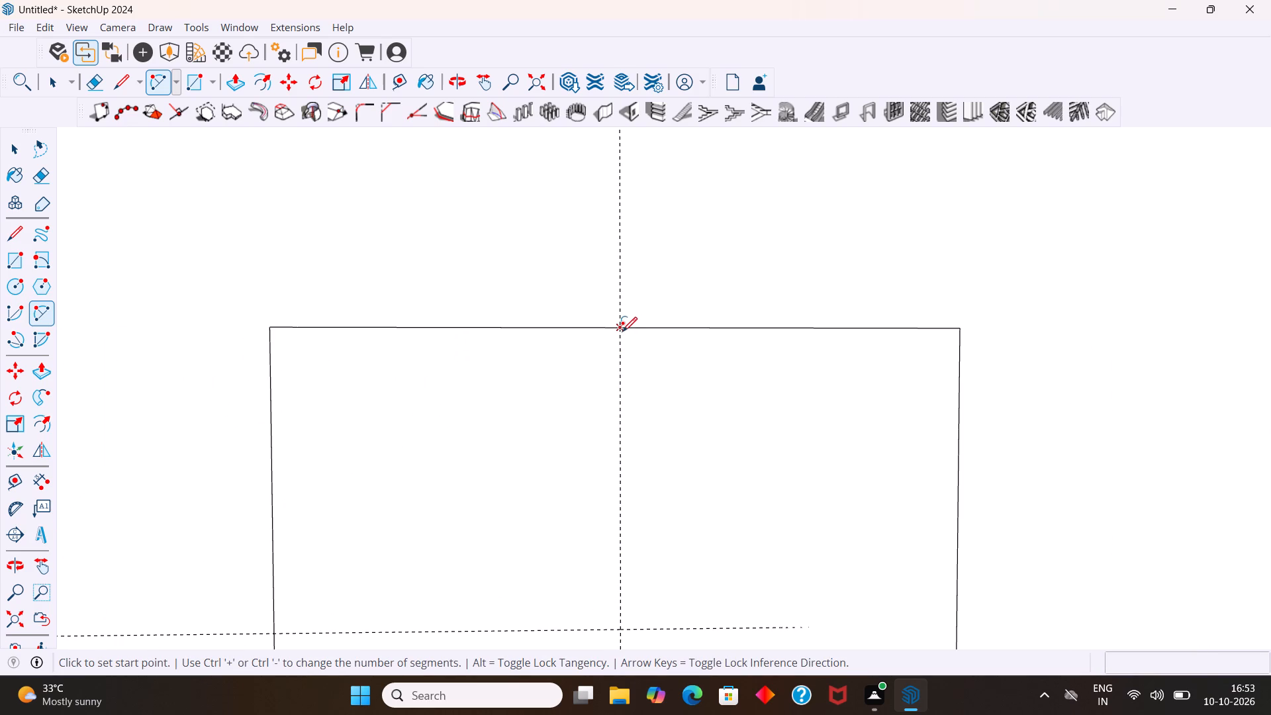
{"action": "left_click", "coordinate": [620, 328]}
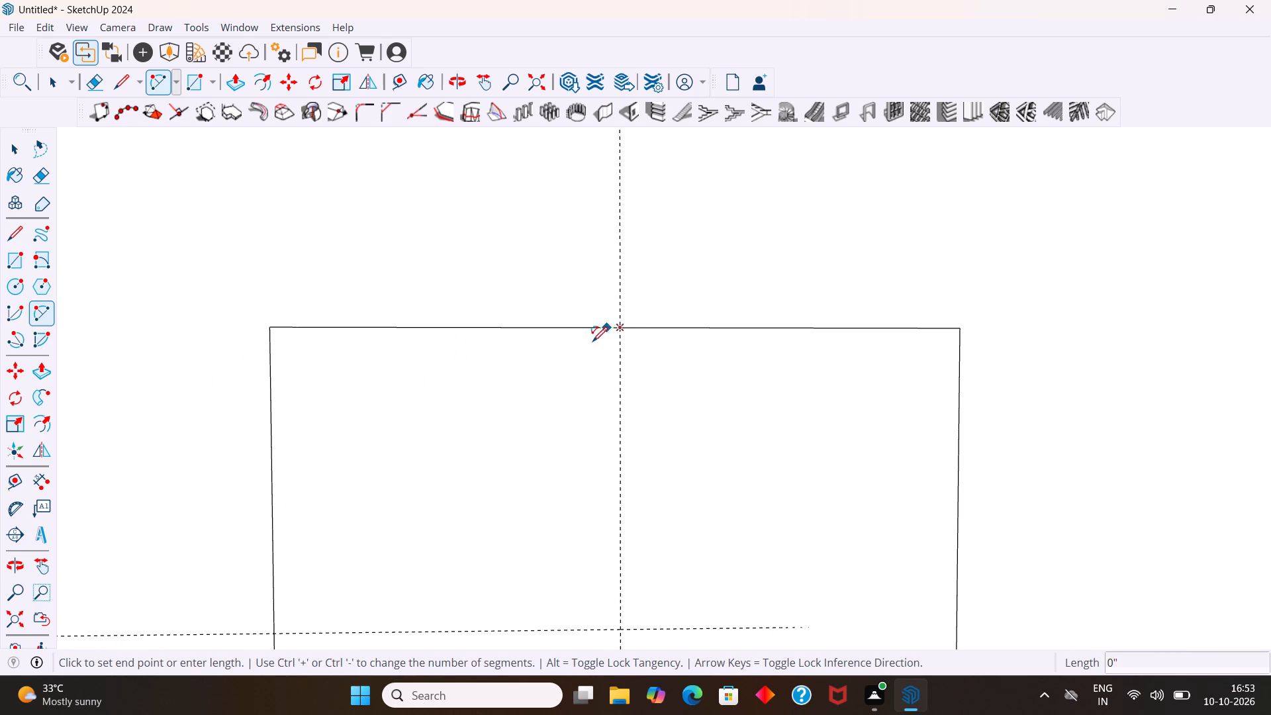
{"action": "scroll", "coordinate": [481, 440], "scroll_direction": "down", "scroll_amount": 12}
{"action": "scroll", "coordinate": [391, 494], "scroll_direction": "up", "scroll_amount": 6}
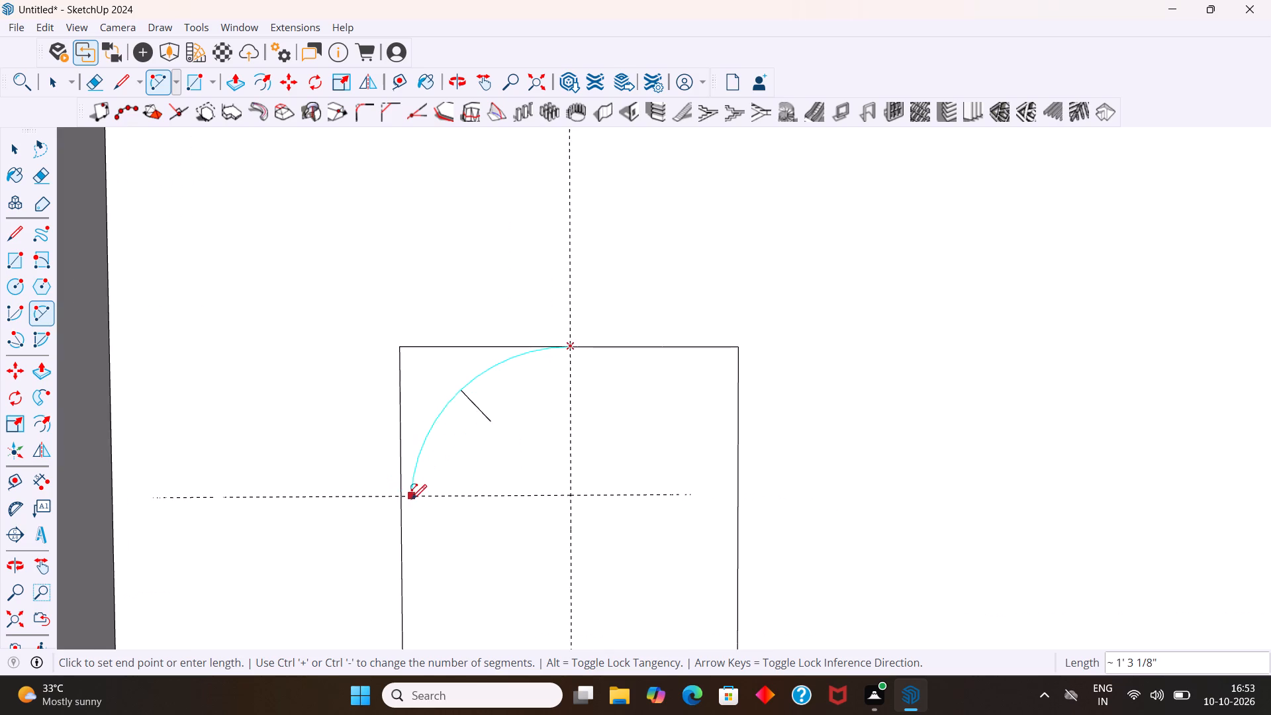
{"action": "scroll", "coordinate": [412, 499], "scroll_direction": "up", "scroll_amount": 8}
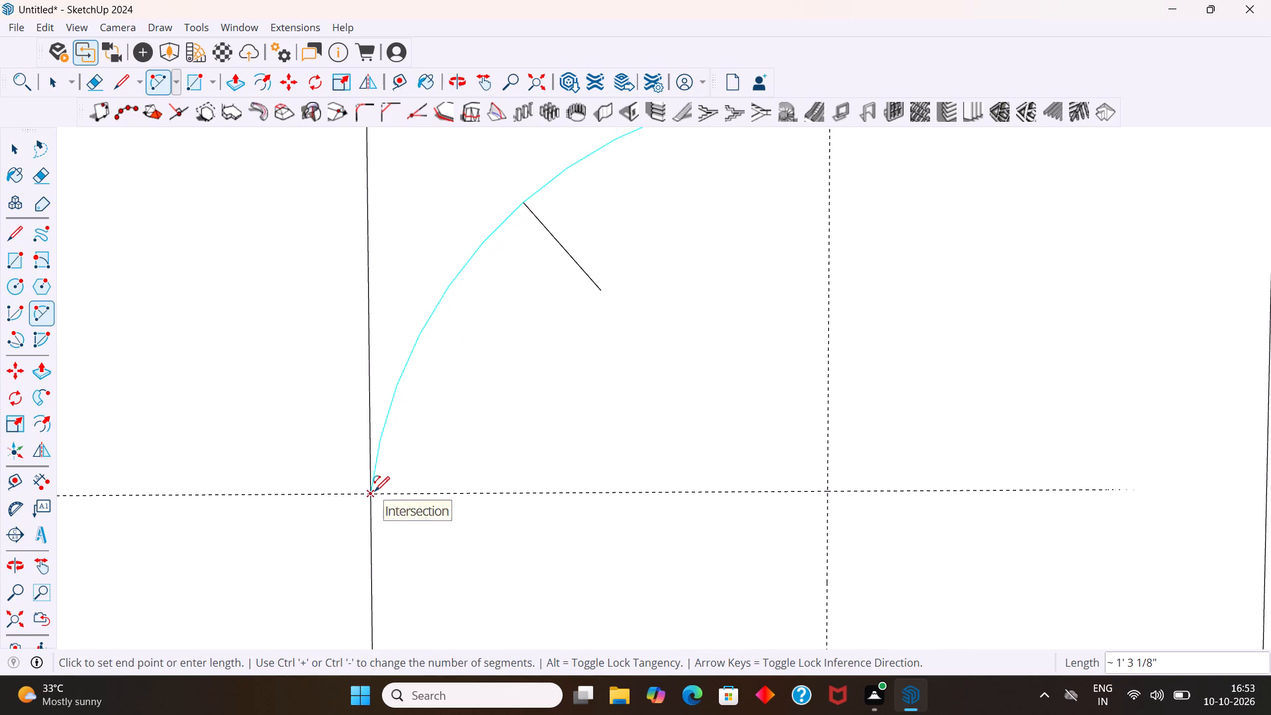
{"action": "double_click", "coordinate": [375, 491]}
{"action": "scroll", "coordinate": [375, 487], "scroll_direction": "down", "scroll_amount": 10}
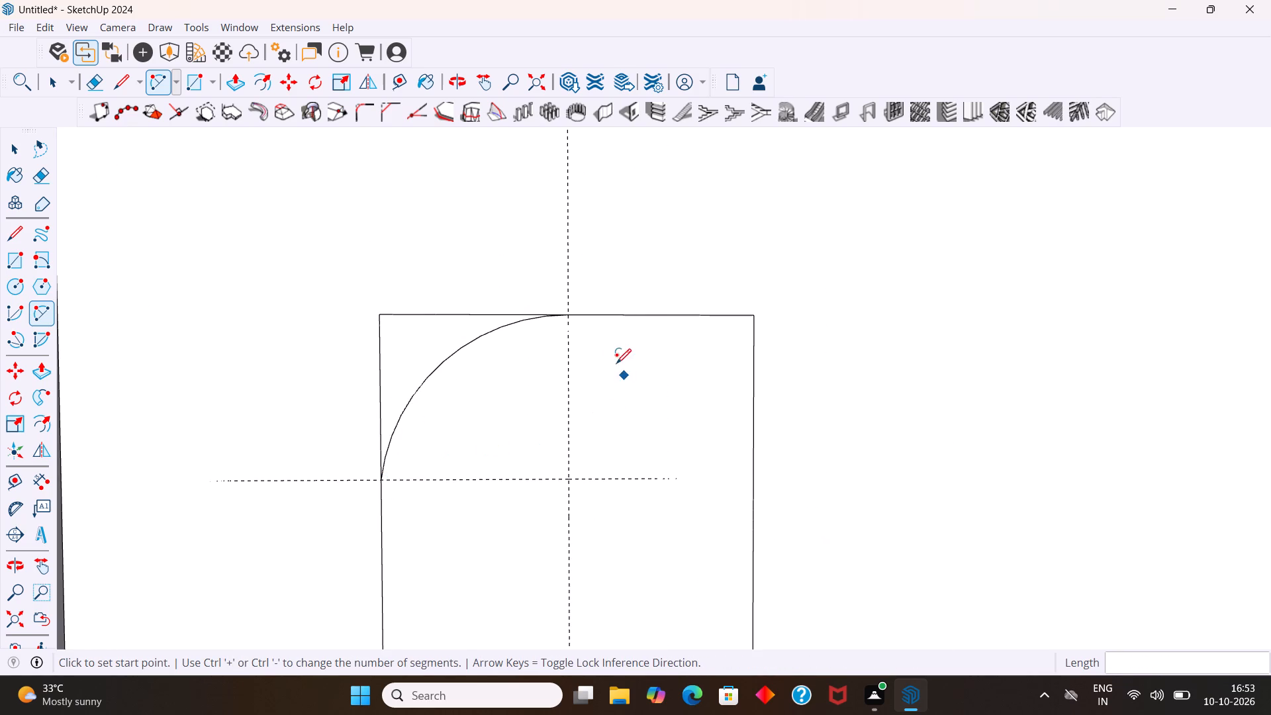
{"action": "middle_click_drag", "start_coordinate": [644, 382], "coordinate": [737, 531]}
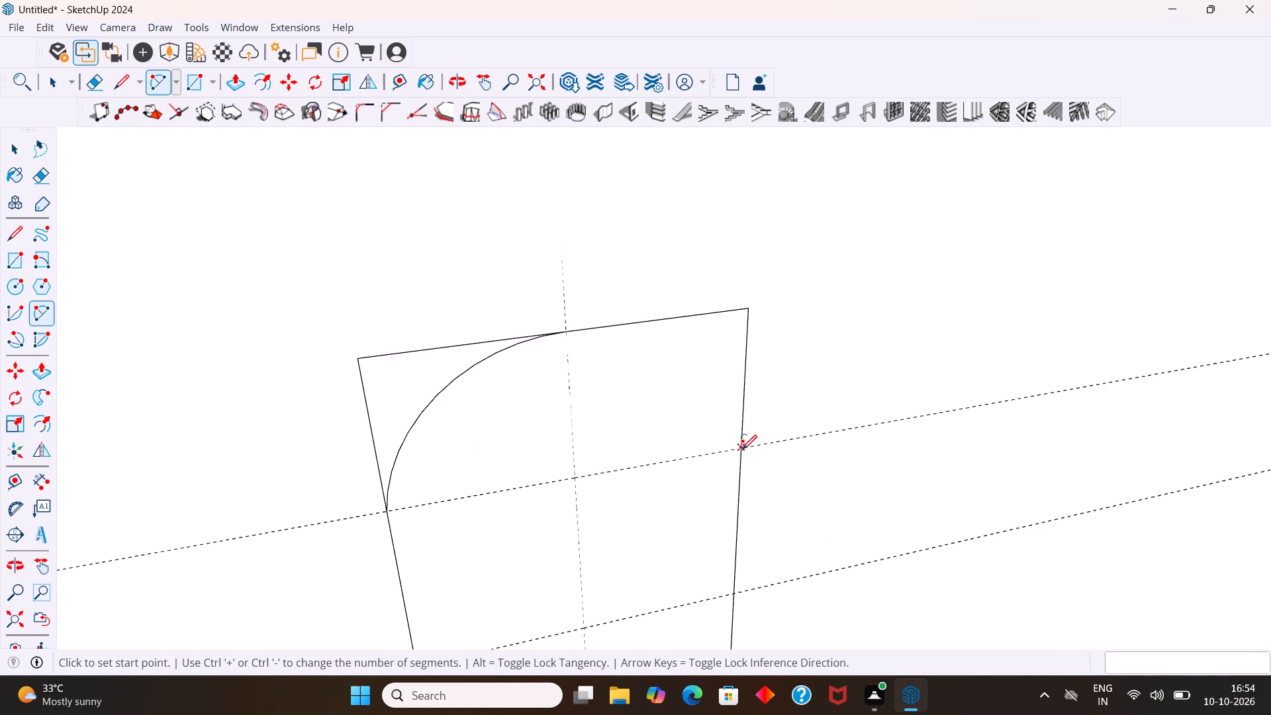
{"action": "left_click", "coordinate": [742, 448]}
{"action": "double_click", "coordinate": [567, 336]}
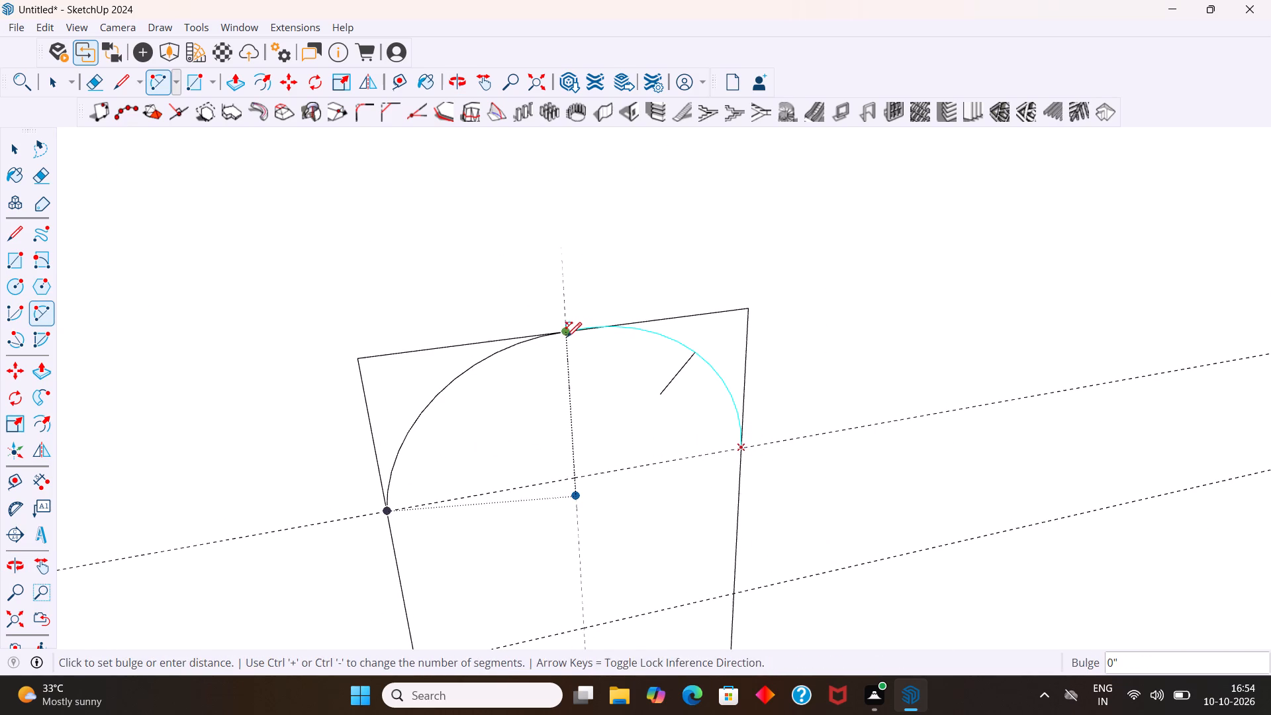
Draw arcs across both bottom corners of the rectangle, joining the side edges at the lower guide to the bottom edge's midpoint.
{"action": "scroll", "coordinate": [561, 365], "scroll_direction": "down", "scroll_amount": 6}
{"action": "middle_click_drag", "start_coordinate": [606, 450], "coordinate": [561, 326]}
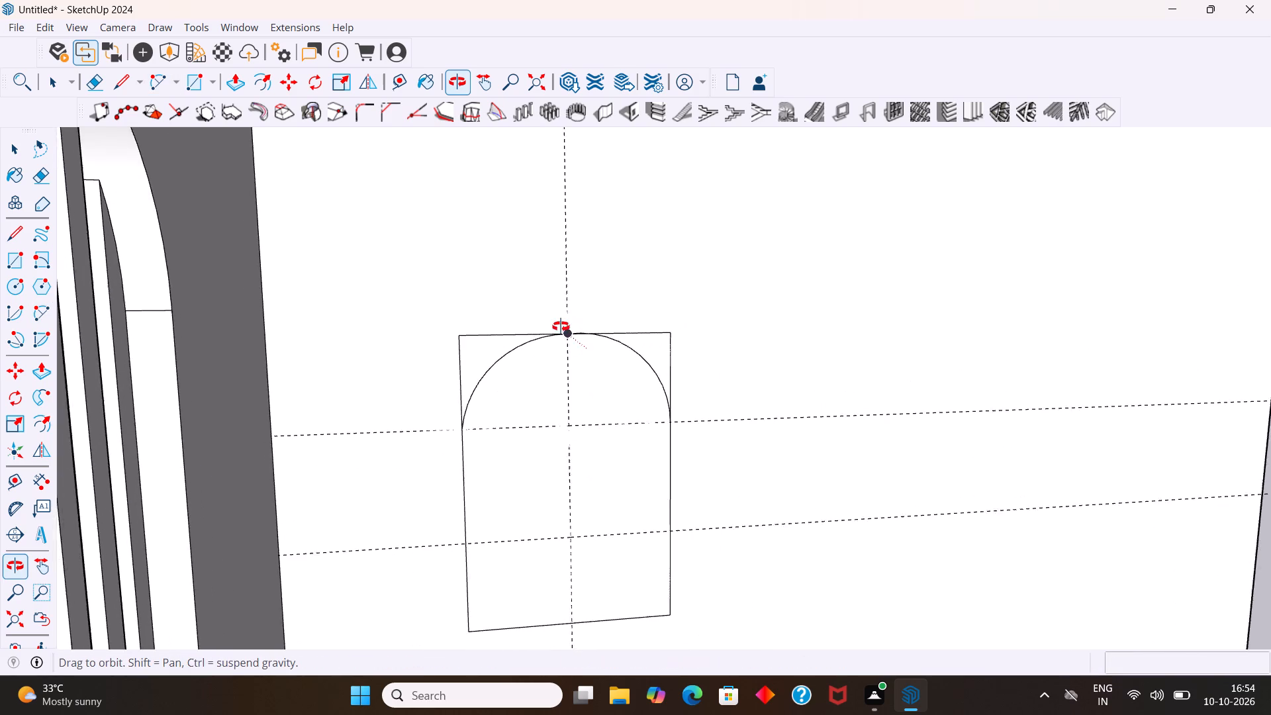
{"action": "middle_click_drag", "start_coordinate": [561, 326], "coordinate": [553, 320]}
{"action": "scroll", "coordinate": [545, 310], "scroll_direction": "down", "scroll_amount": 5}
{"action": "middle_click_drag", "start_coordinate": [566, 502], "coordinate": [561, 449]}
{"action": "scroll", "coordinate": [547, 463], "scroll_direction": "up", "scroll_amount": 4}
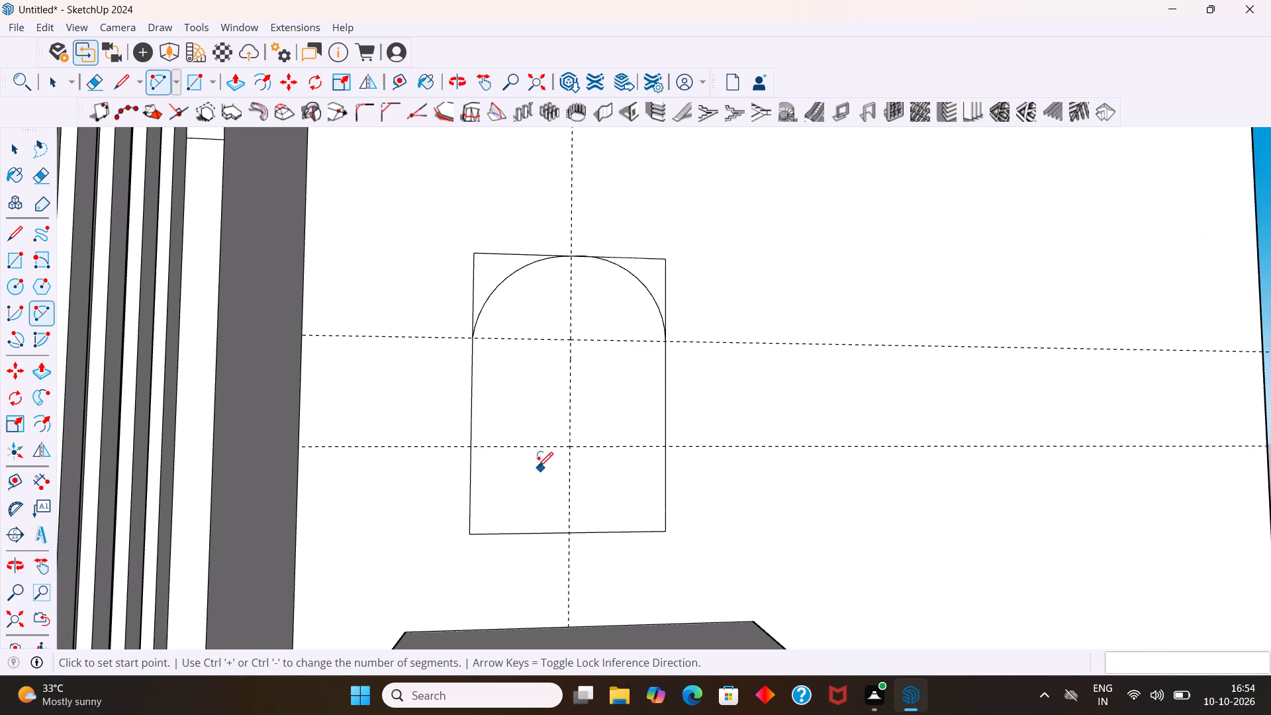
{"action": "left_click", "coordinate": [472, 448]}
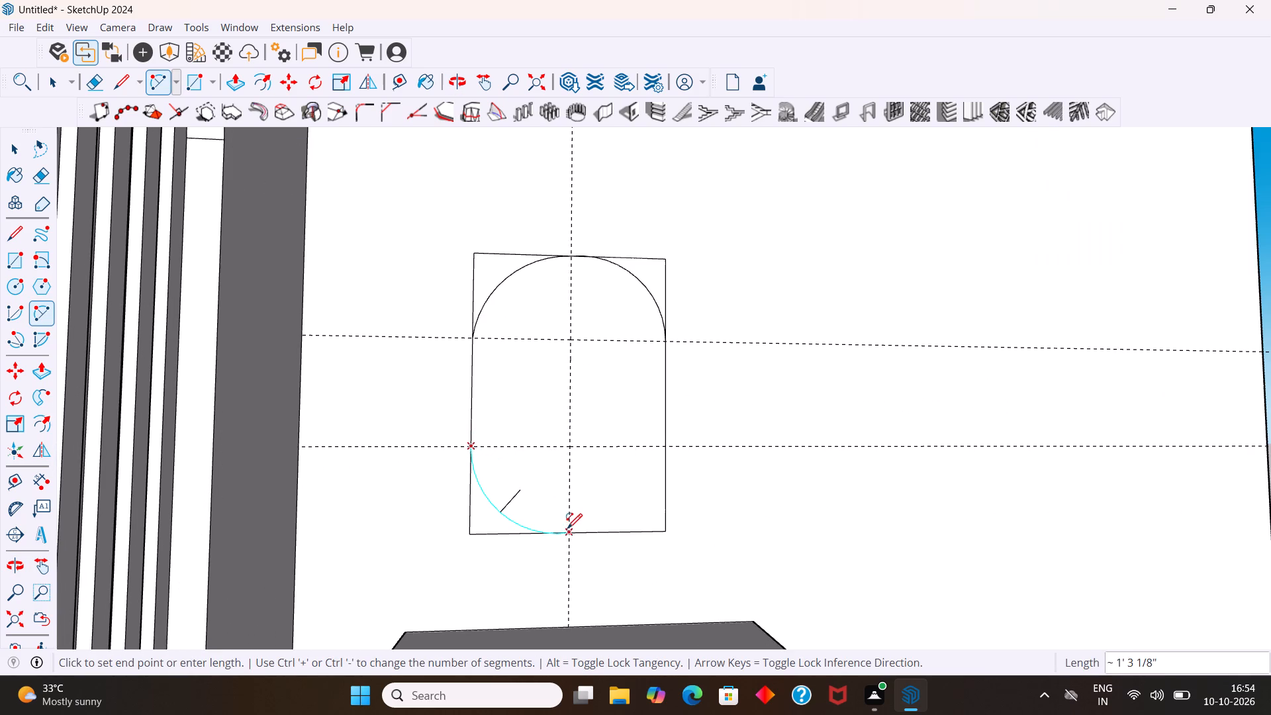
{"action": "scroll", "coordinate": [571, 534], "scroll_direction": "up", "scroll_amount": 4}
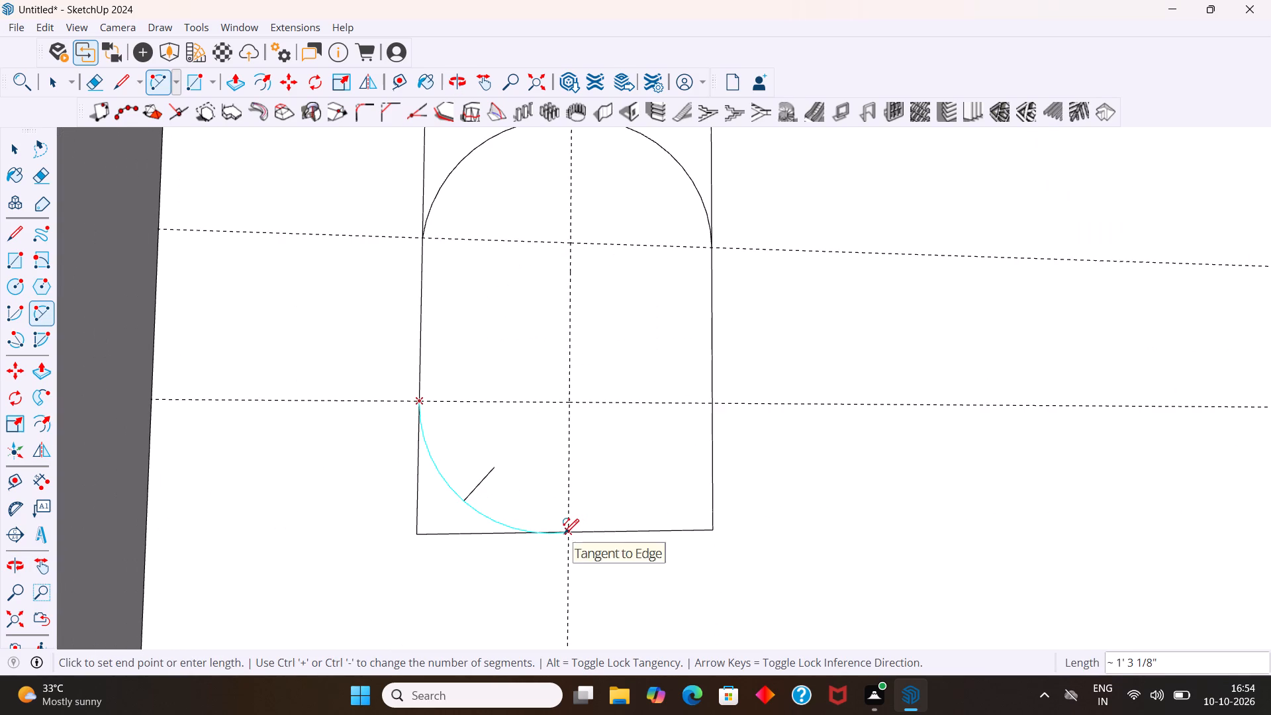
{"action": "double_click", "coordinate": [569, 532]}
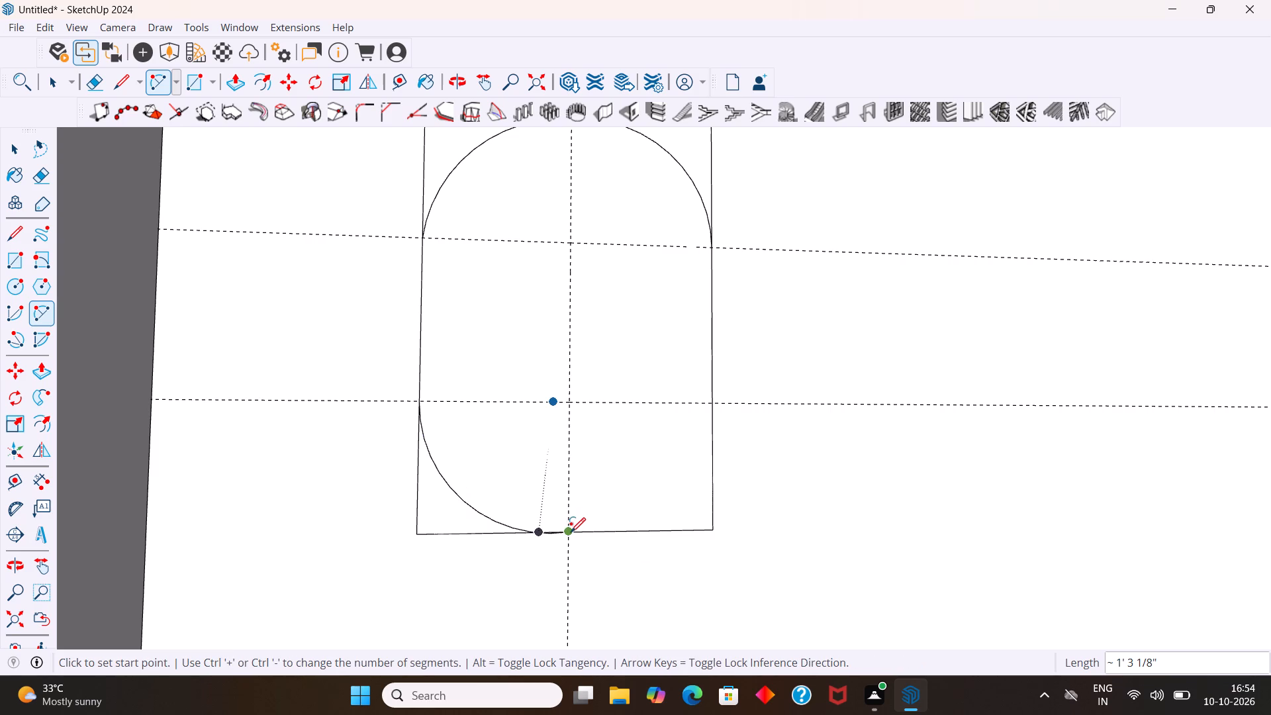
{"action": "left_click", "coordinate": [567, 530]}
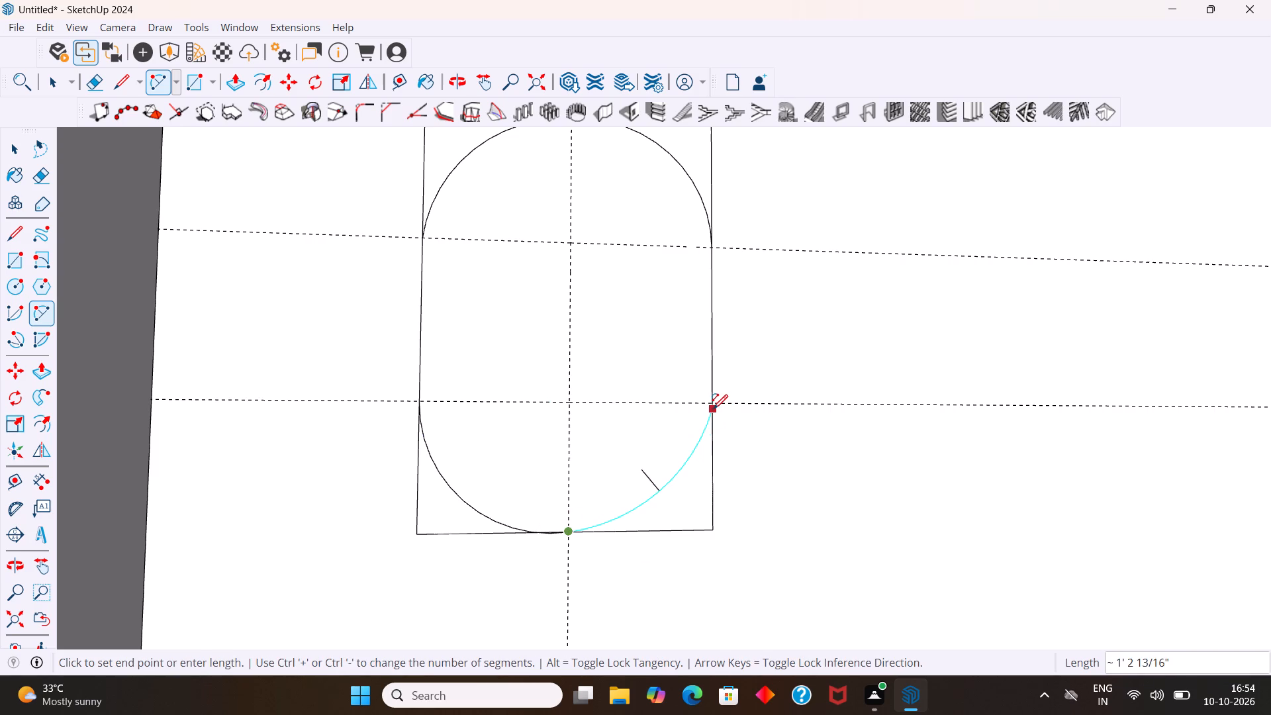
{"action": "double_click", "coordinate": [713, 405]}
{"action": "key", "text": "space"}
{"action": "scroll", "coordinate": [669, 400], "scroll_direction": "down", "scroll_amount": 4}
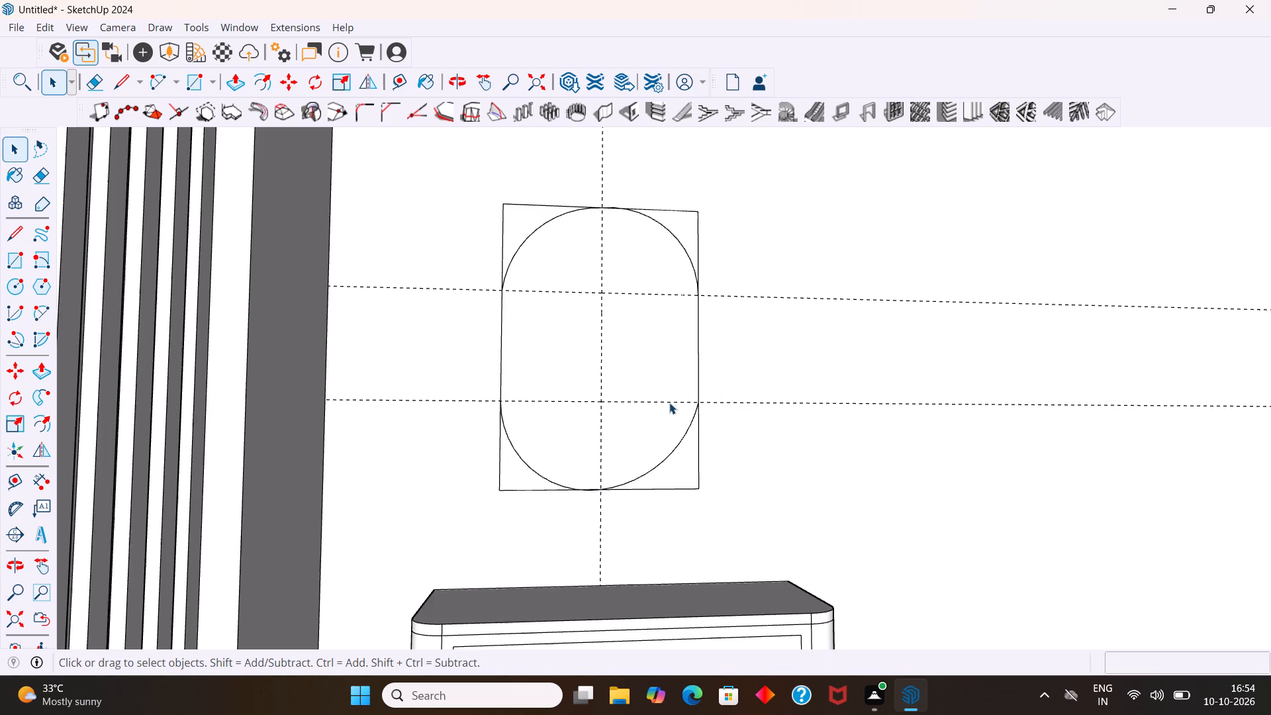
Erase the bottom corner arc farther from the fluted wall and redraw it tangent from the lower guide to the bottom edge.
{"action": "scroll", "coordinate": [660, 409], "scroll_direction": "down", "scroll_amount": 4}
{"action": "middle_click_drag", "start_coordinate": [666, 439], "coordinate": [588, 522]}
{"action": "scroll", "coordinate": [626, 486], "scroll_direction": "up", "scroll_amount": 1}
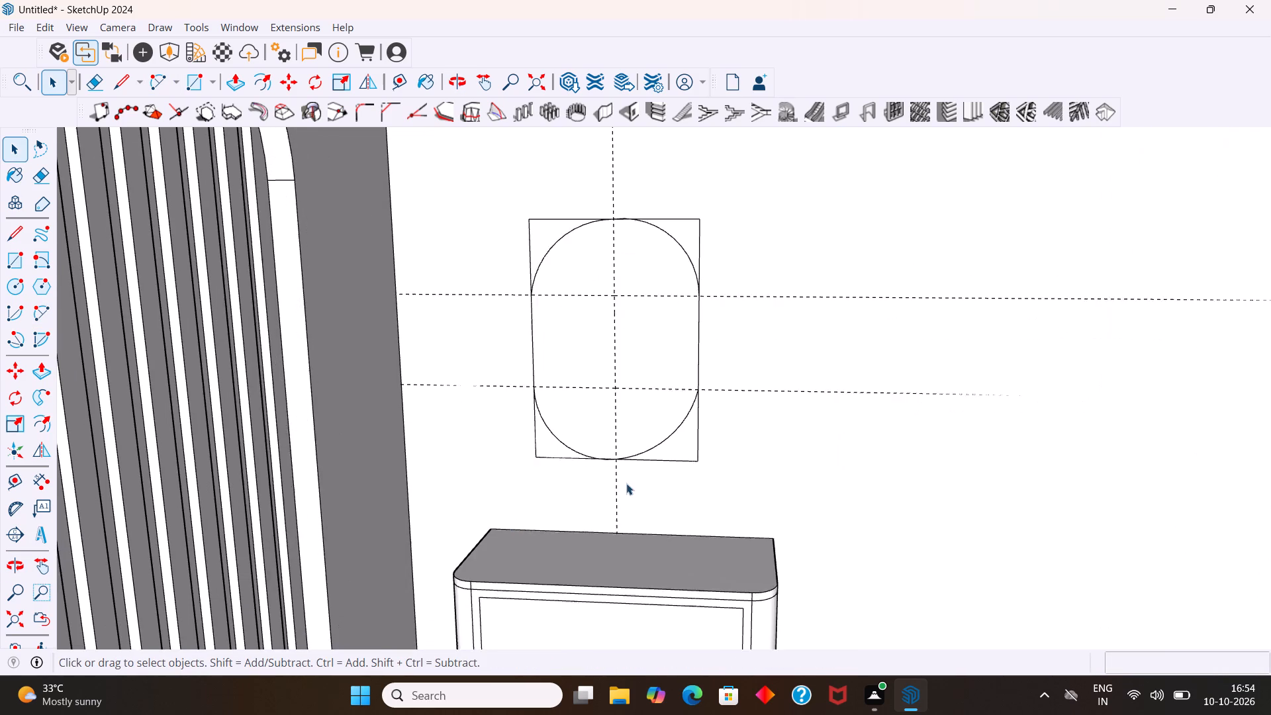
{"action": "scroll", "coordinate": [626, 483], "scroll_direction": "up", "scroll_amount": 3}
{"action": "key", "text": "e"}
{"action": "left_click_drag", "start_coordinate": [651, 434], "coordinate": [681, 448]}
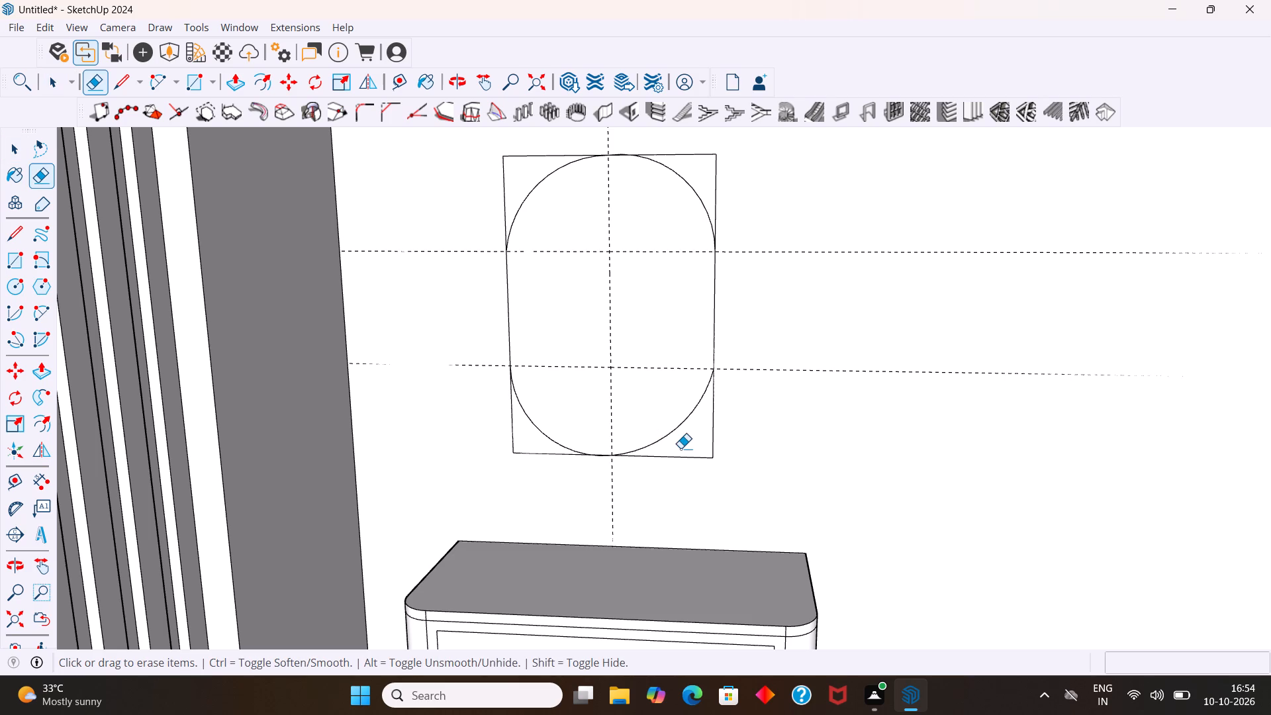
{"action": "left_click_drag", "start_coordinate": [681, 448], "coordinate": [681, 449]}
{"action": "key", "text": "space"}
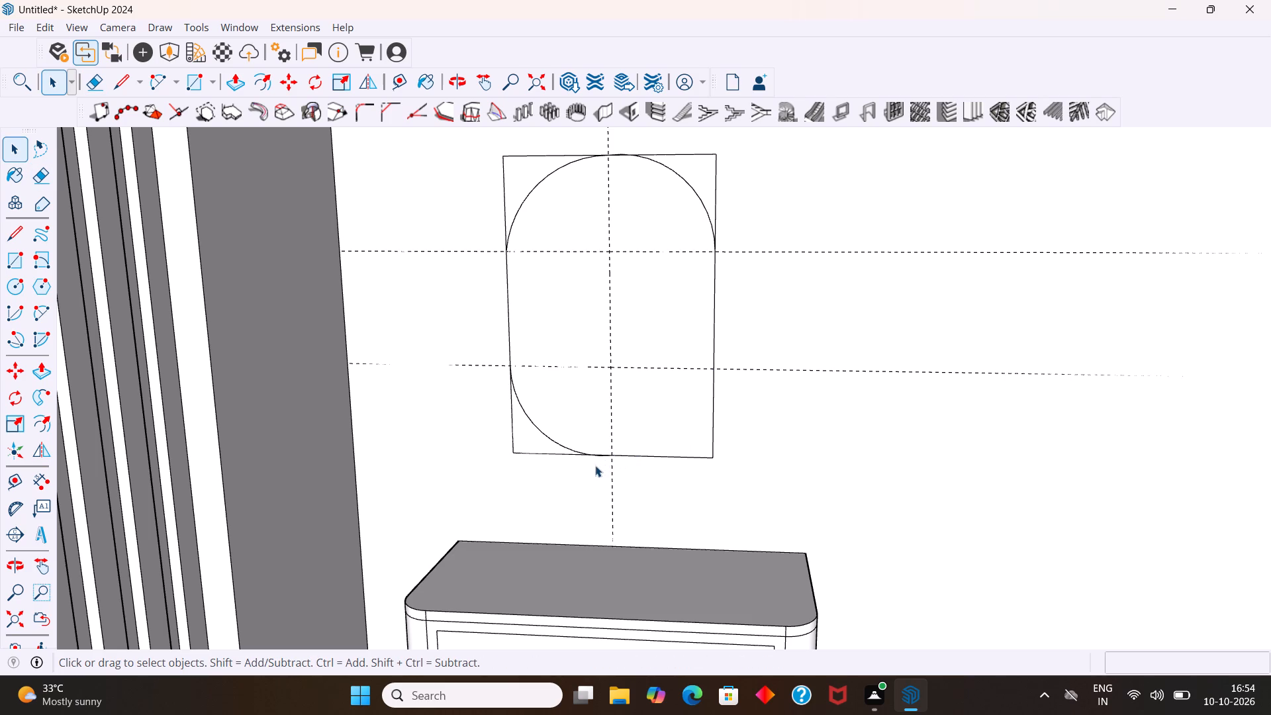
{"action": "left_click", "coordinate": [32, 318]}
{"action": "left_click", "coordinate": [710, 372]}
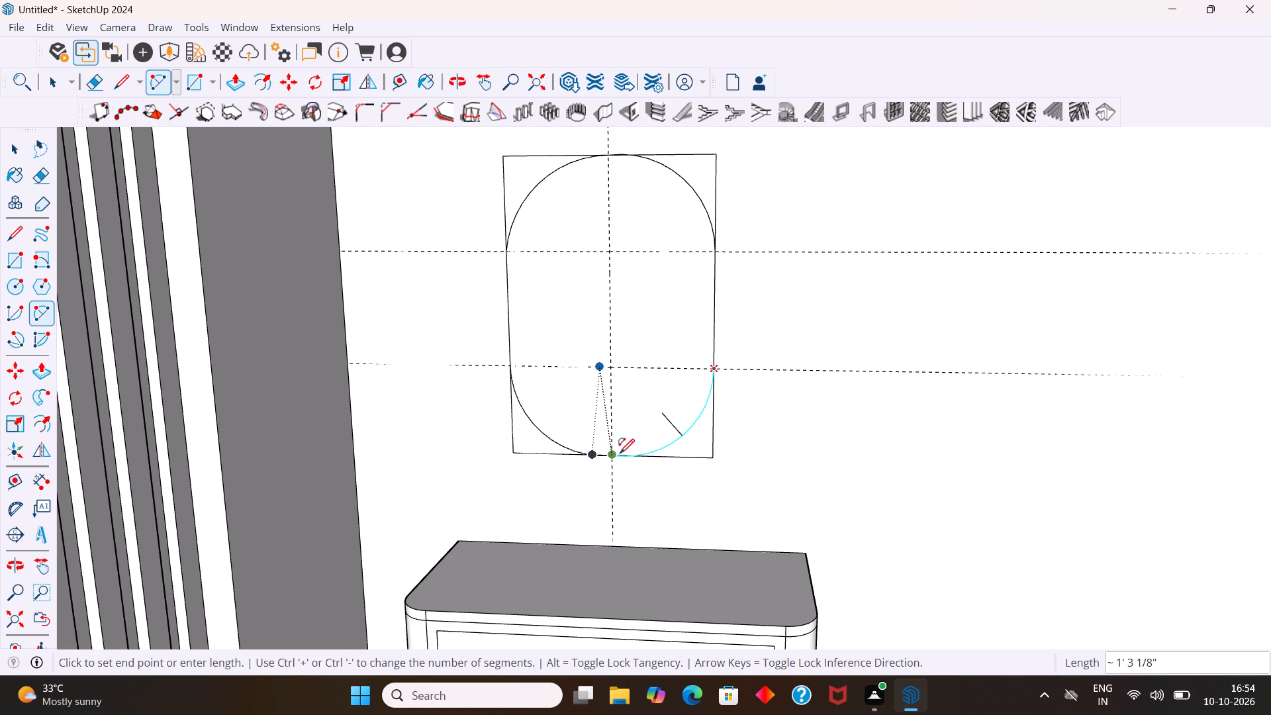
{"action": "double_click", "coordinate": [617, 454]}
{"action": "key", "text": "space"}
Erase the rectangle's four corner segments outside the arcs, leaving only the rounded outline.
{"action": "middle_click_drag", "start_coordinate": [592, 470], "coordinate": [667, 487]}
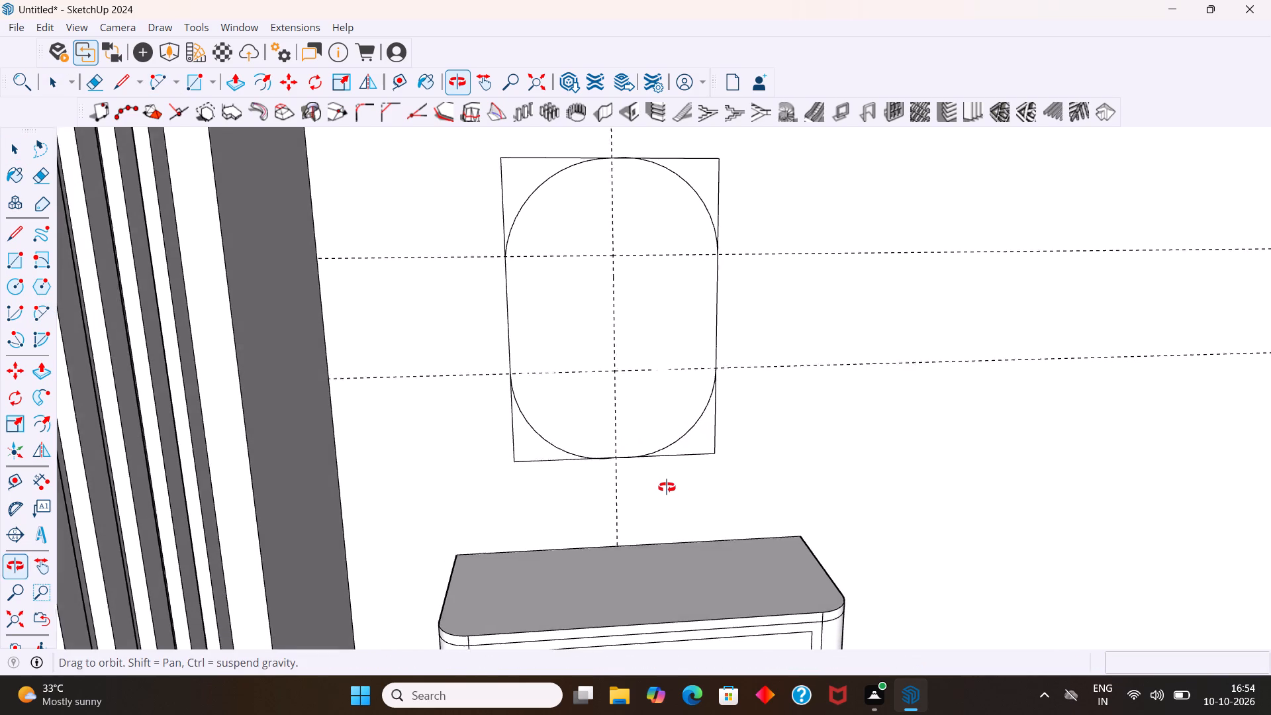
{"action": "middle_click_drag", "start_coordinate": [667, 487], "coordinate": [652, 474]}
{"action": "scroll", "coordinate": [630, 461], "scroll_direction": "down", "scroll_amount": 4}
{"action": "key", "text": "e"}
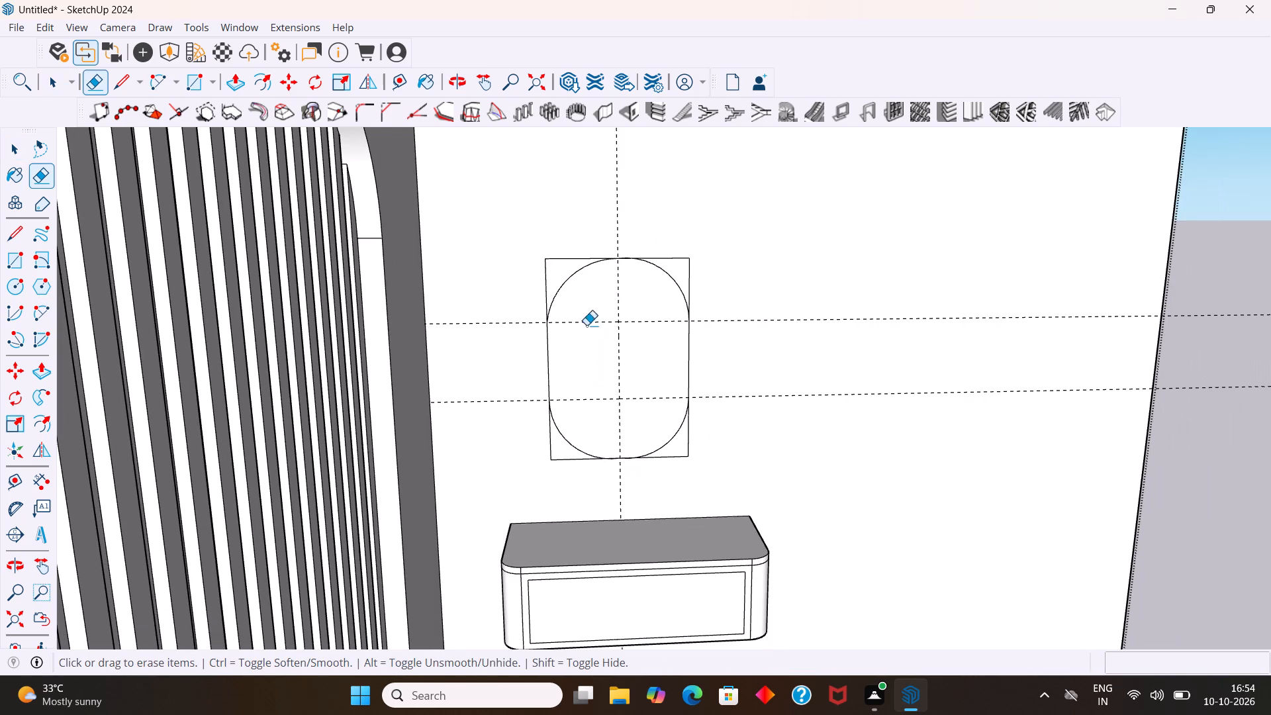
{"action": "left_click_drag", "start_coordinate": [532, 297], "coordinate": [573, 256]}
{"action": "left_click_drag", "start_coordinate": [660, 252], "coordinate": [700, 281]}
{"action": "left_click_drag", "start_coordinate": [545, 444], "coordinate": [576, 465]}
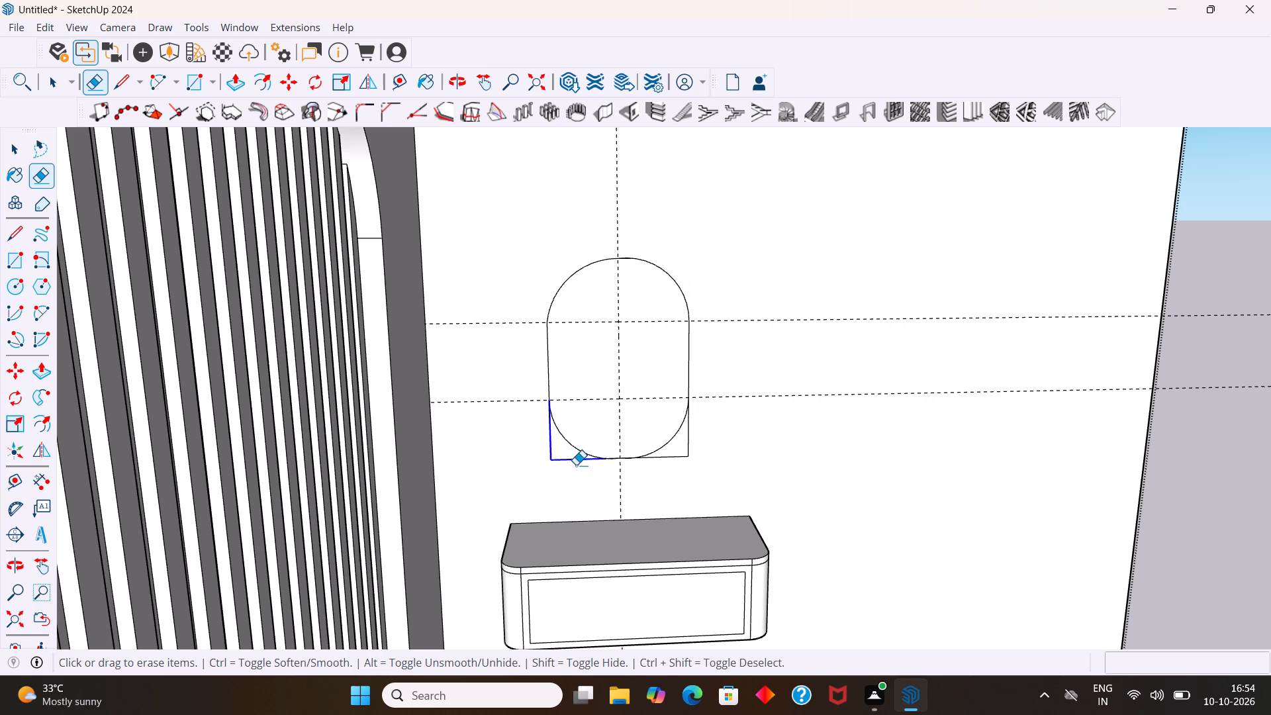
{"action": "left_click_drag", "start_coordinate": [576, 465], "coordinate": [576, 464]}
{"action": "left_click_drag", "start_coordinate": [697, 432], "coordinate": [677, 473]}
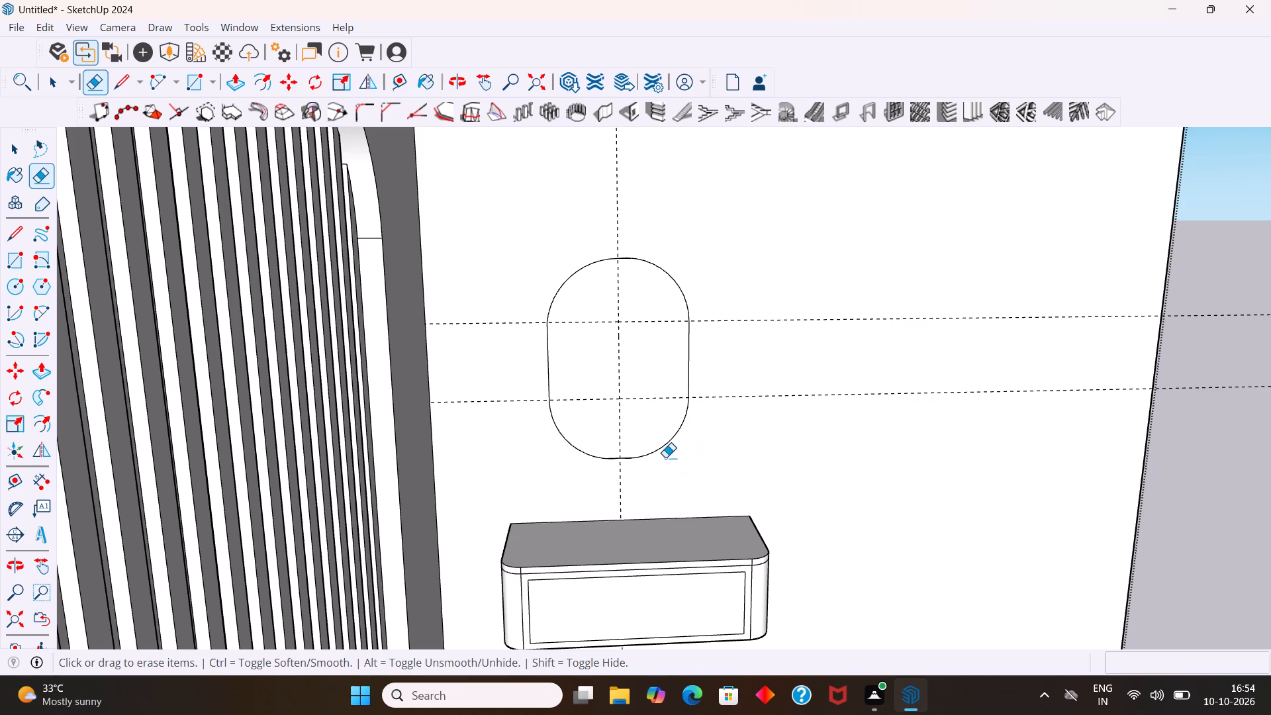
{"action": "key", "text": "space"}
Erase the entire rounded outline above the bedside unit together with its horizontal and vertical guides.
{"action": "scroll", "coordinate": [661, 448], "scroll_direction": "down", "scroll_amount": 9}
{"action": "middle_click_drag", "start_coordinate": [651, 426], "coordinate": [608, 358]}
{"action": "middle_click", "coordinate": [608, 358]}
{"action": "scroll", "coordinate": [608, 358], "scroll_direction": "up", "scroll_amount": 1}
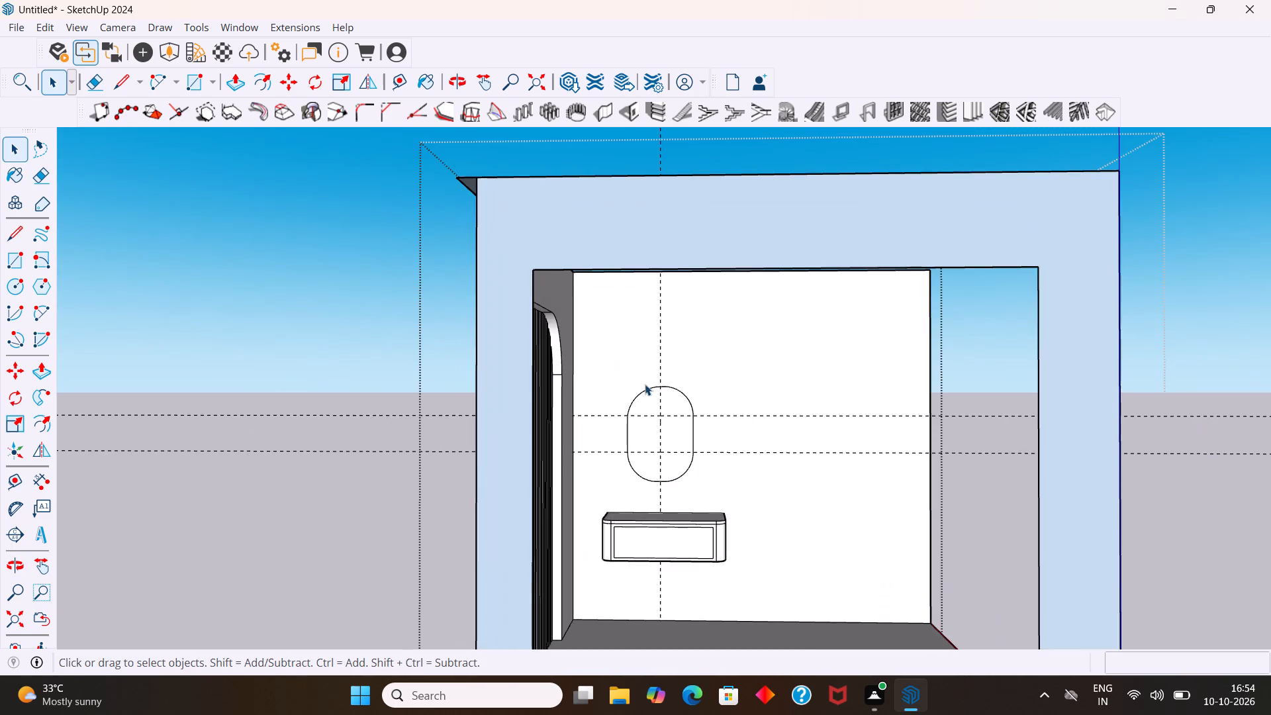
{"action": "scroll", "coordinate": [650, 385], "scroll_direction": "up", "scroll_amount": 2}
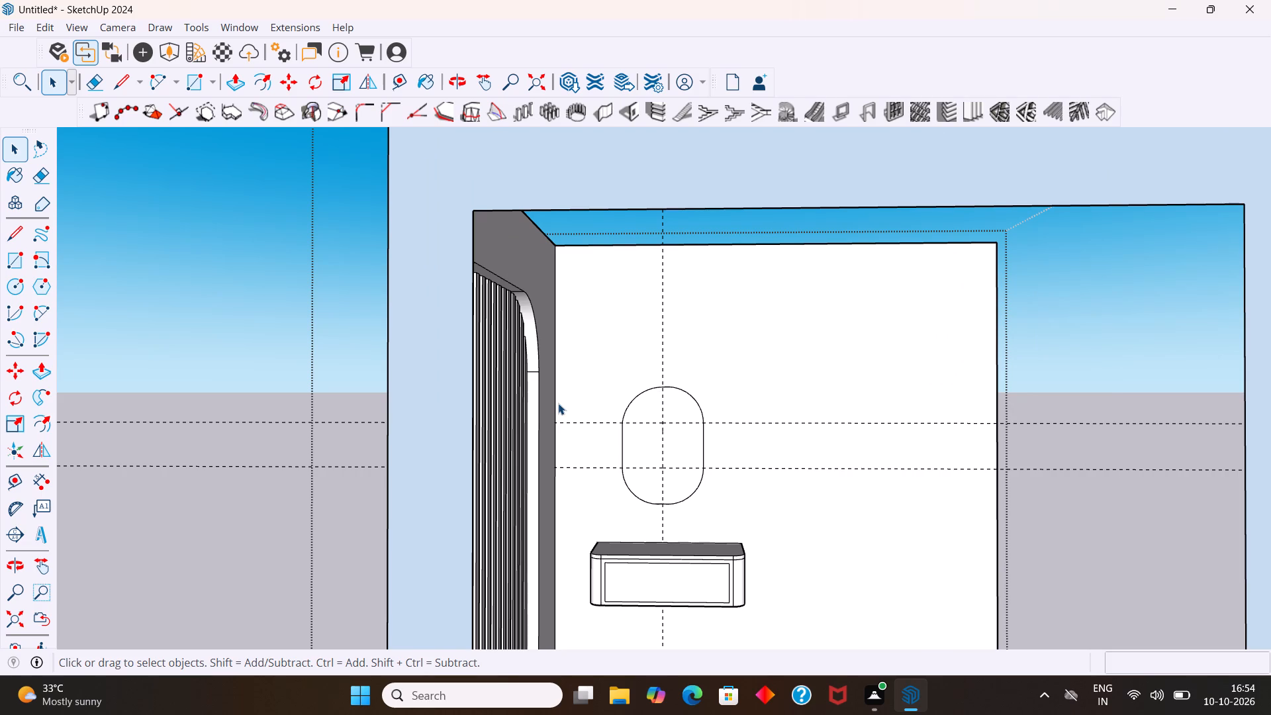
{"action": "scroll", "coordinate": [670, 526], "scroll_direction": "up", "scroll_amount": 2}
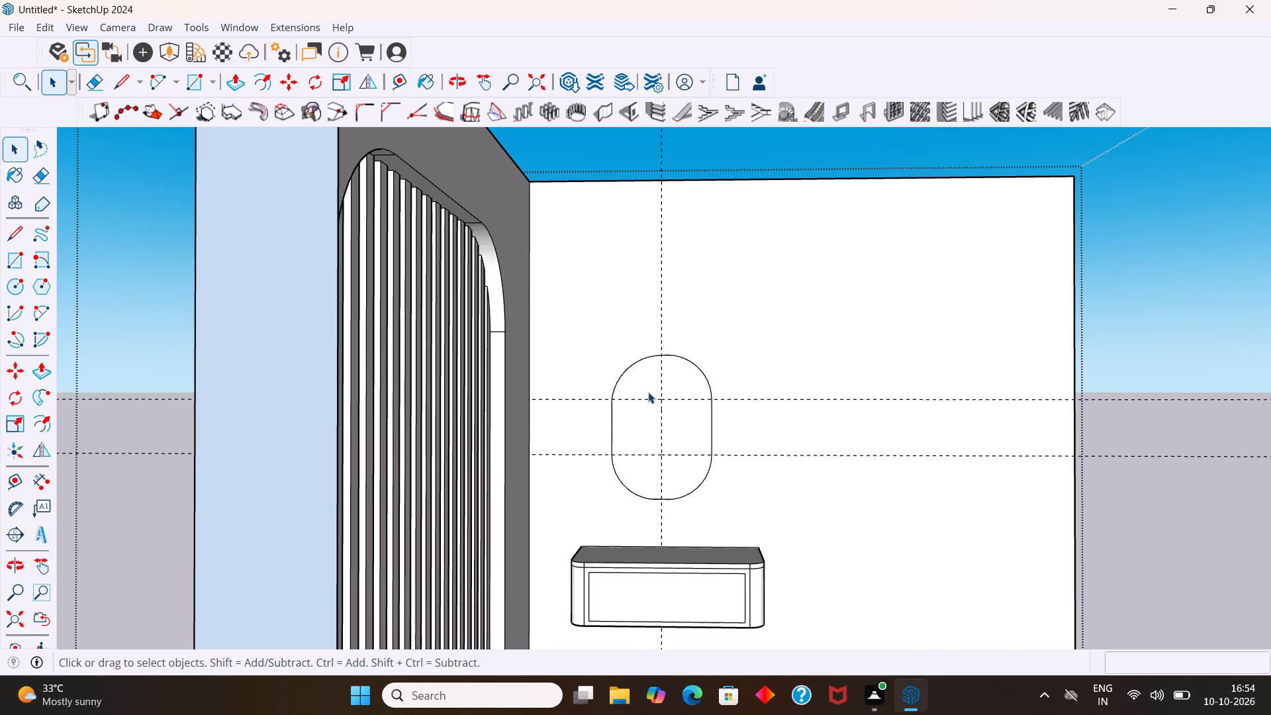
{"action": "key", "text": "e"}
{"action": "left_click_drag", "start_coordinate": [634, 352], "coordinate": [643, 371]}
{"action": "left_click_drag", "start_coordinate": [688, 355], "coordinate": [689, 377]}
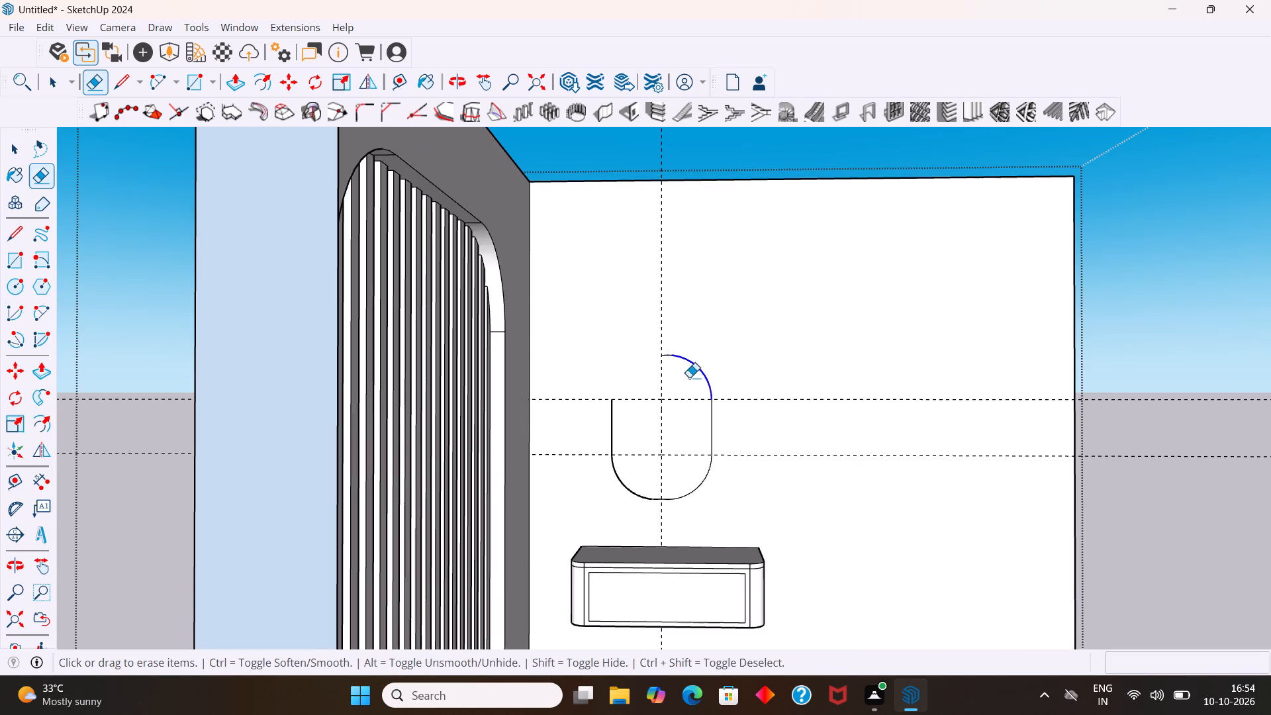
{"action": "left_click_drag", "start_coordinate": [689, 377], "coordinate": [625, 410]}
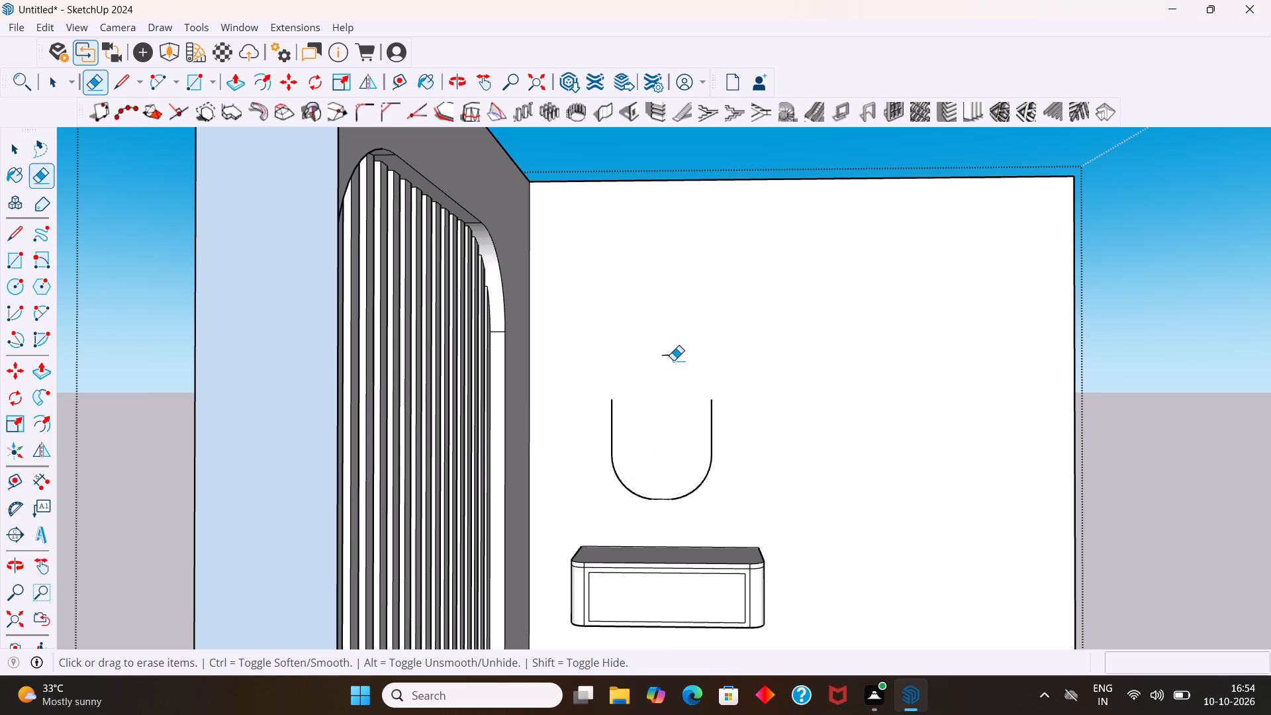
{"action": "left_click", "coordinate": [671, 354]}
{"action": "left_click_drag", "start_coordinate": [601, 426], "coordinate": [633, 501]}
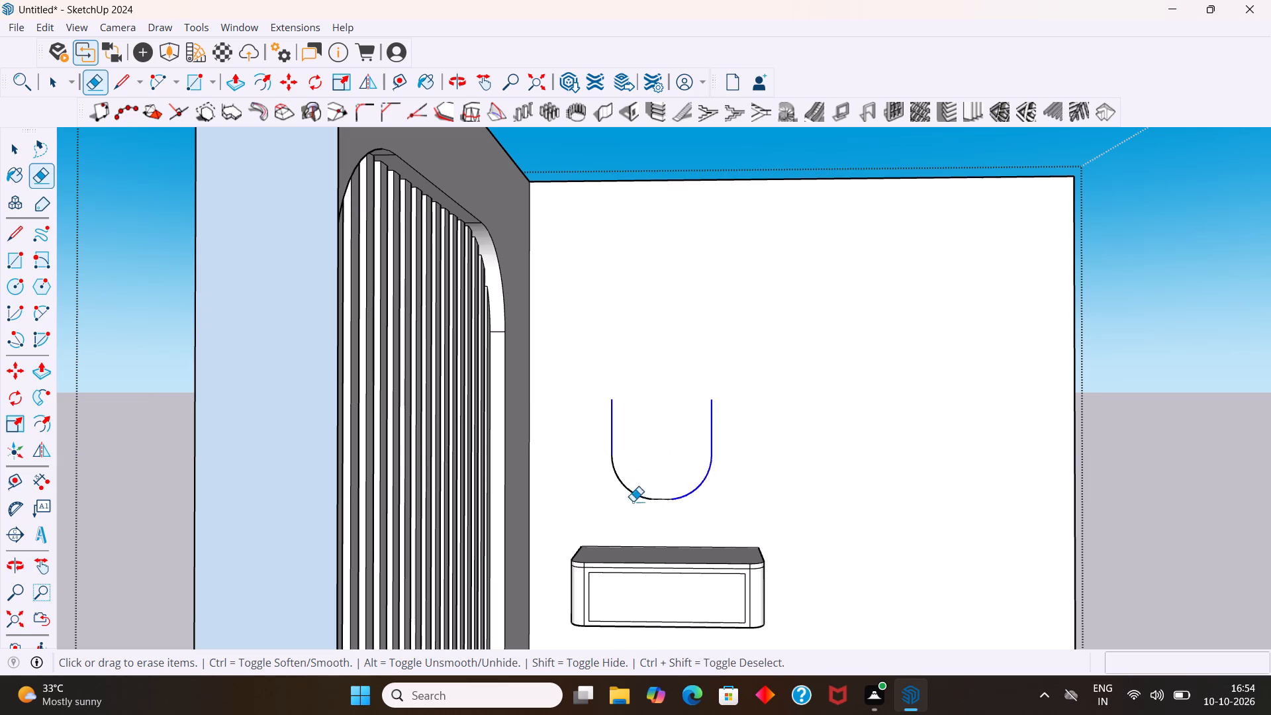
{"action": "left_click_drag", "start_coordinate": [633, 501], "coordinate": [706, 436]}
{"action": "left_click_drag", "start_coordinate": [706, 436], "coordinate": [663, 499]}
{"action": "key", "text": "space"}
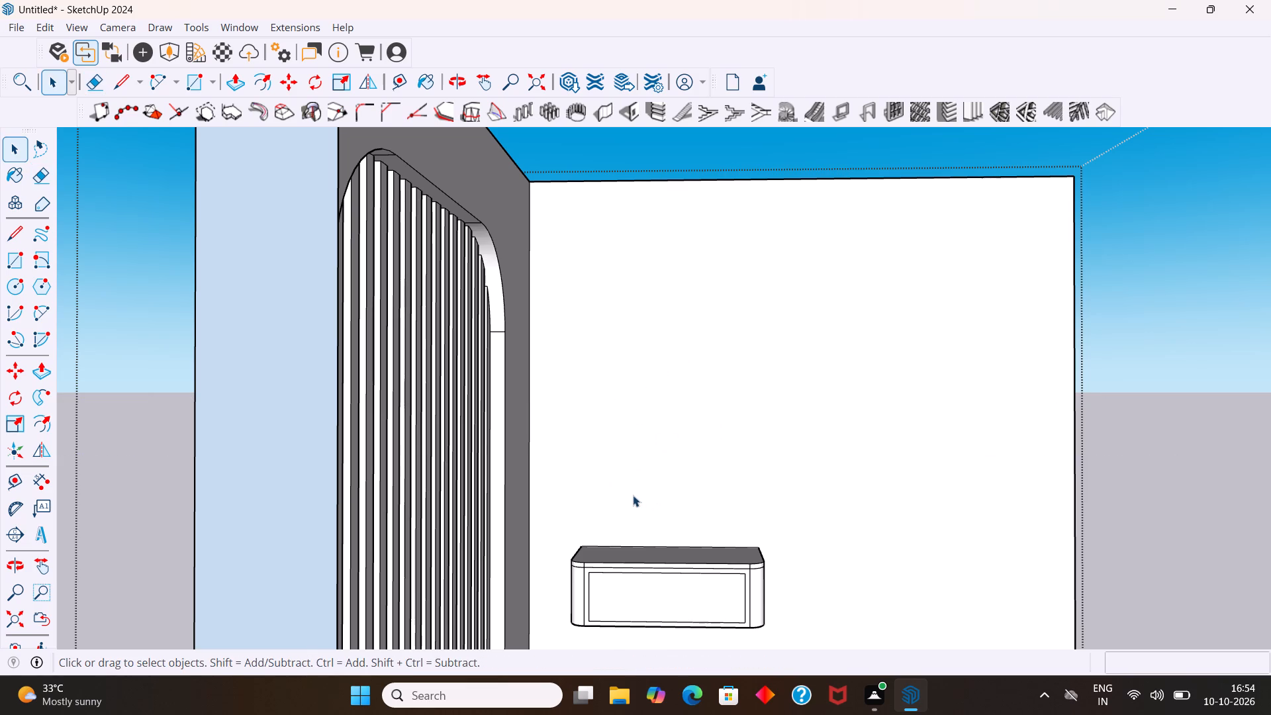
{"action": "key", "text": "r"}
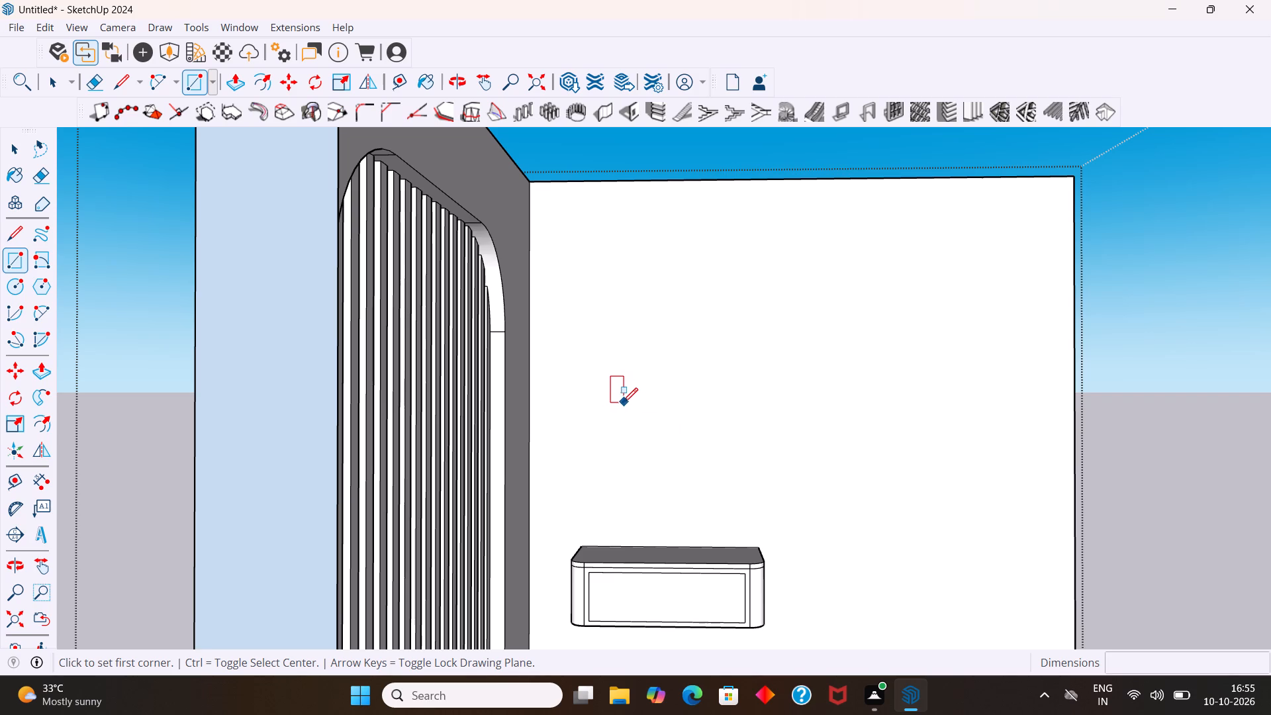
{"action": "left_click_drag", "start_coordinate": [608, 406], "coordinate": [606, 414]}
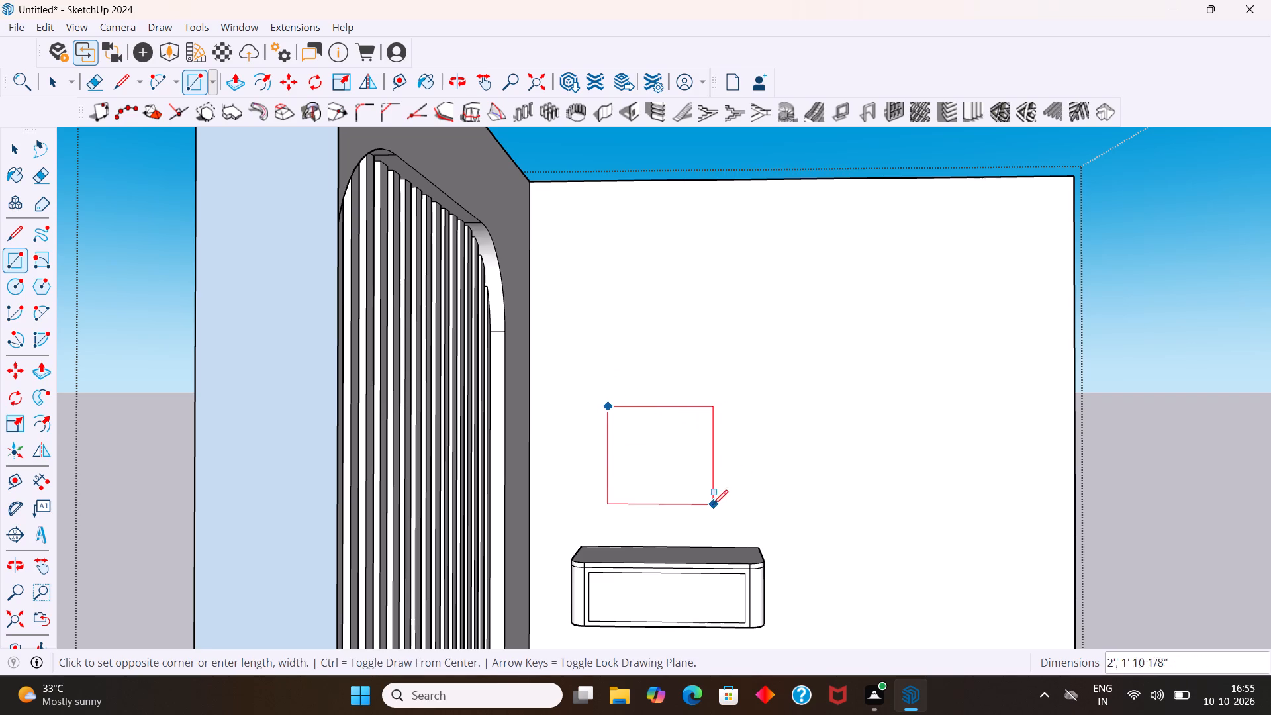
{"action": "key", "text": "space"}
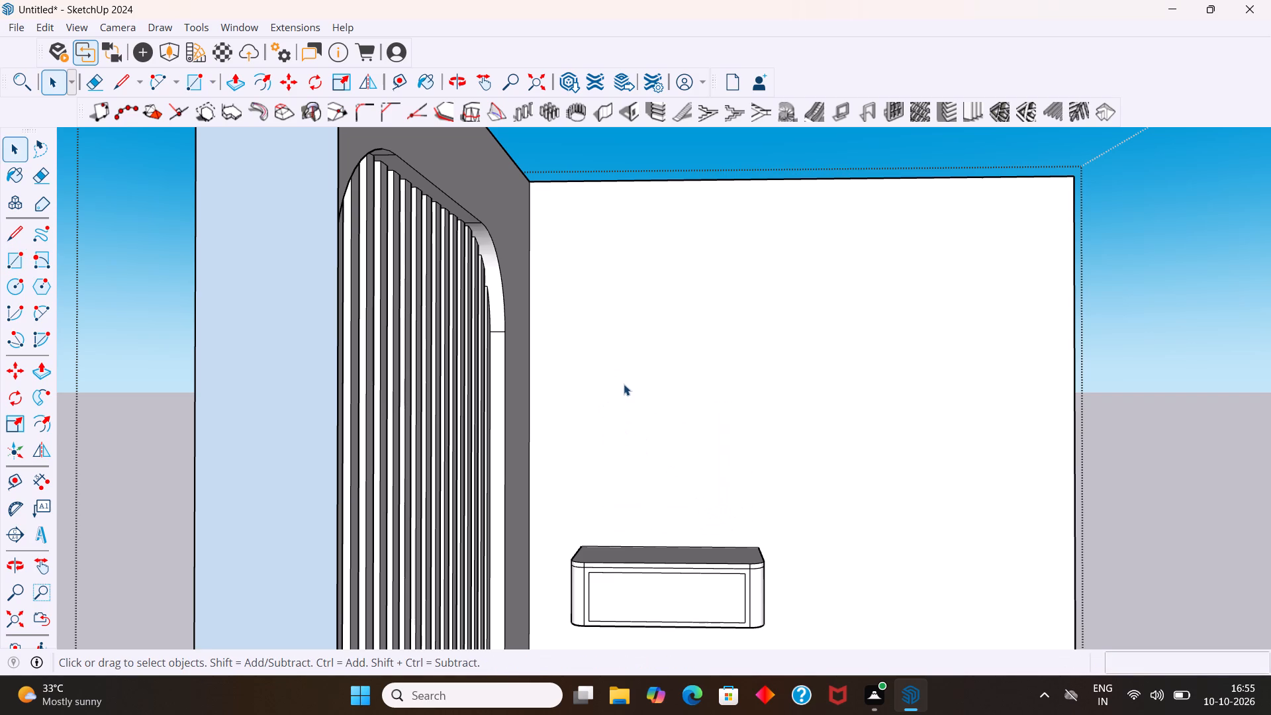
Draw a new rectangle about 1' 9 1/4" wide by 2' 5 3/4" high on the back wall above the bedside unit.
{"action": "key", "text": "r"}
{"action": "left_click", "coordinate": [626, 368]}
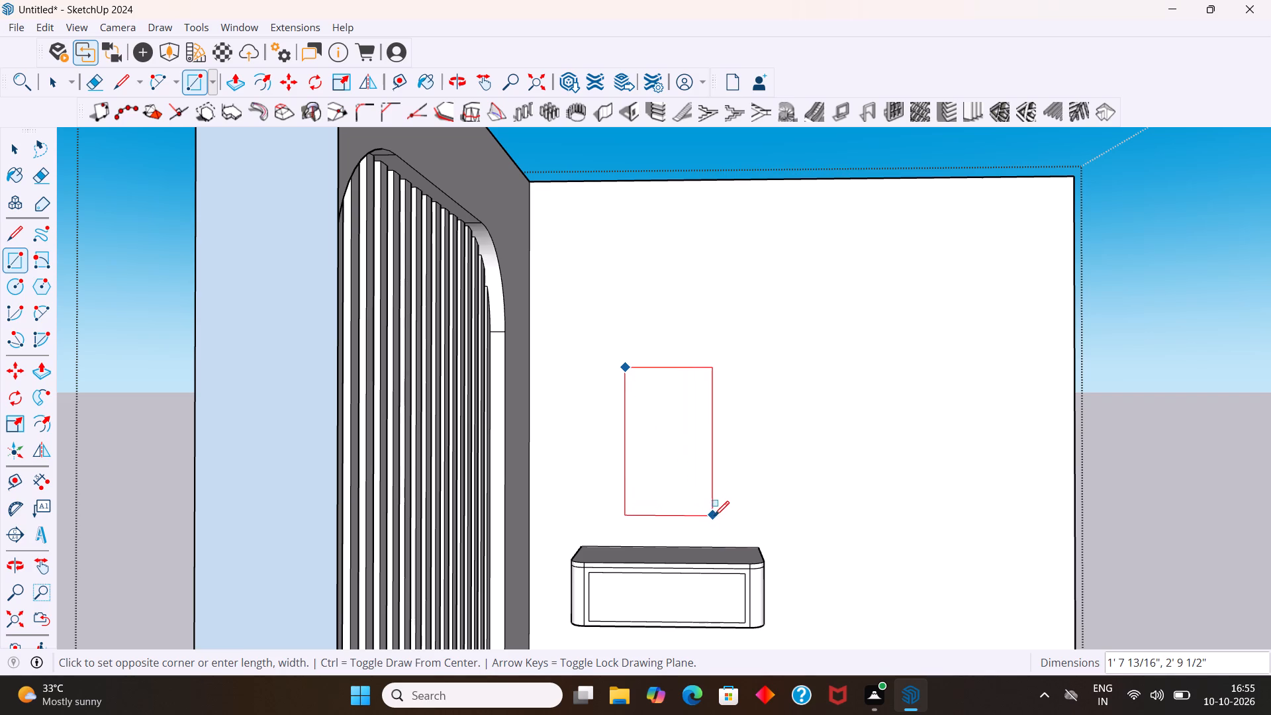
{"action": "left_click", "coordinate": [719, 499]}
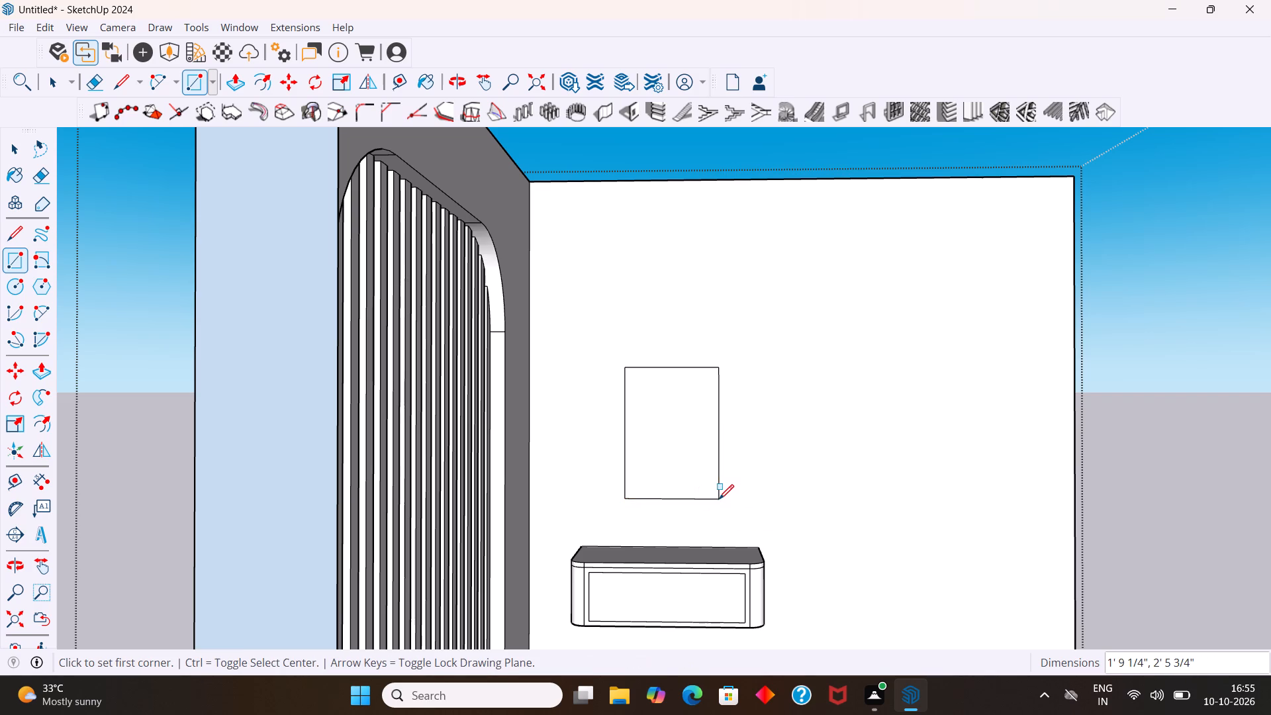
{"action": "key", "text": "space"}
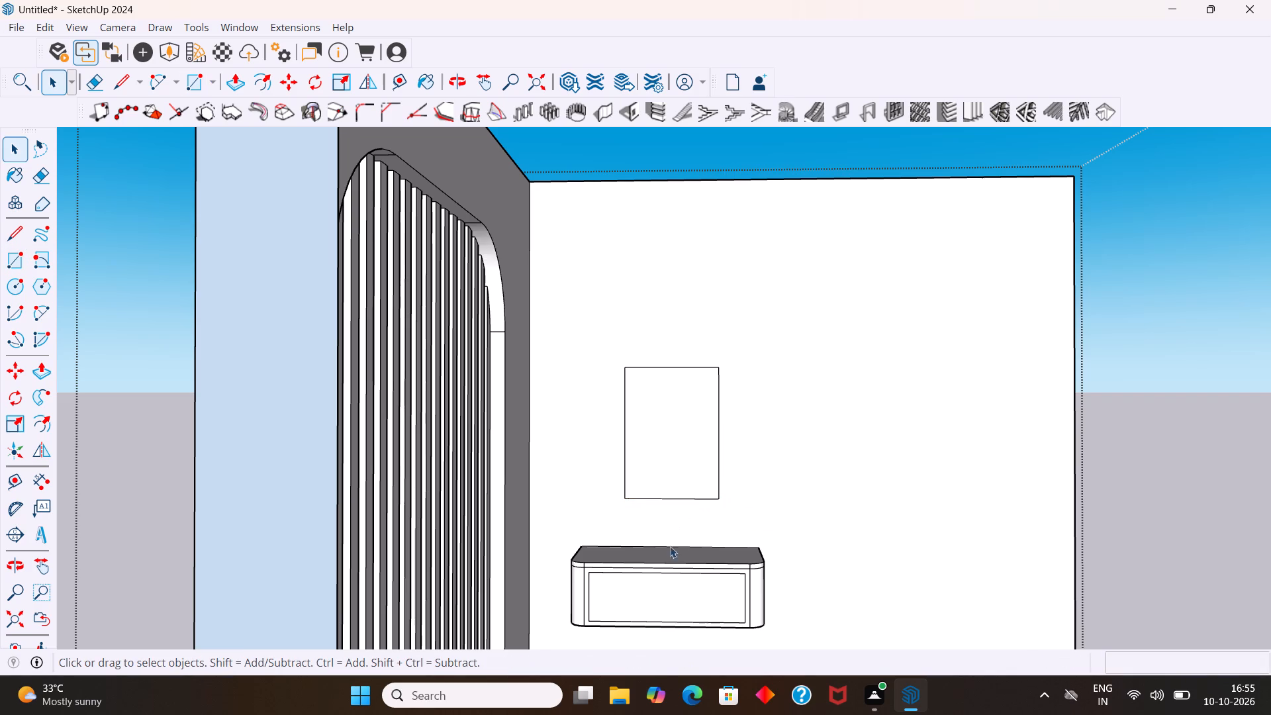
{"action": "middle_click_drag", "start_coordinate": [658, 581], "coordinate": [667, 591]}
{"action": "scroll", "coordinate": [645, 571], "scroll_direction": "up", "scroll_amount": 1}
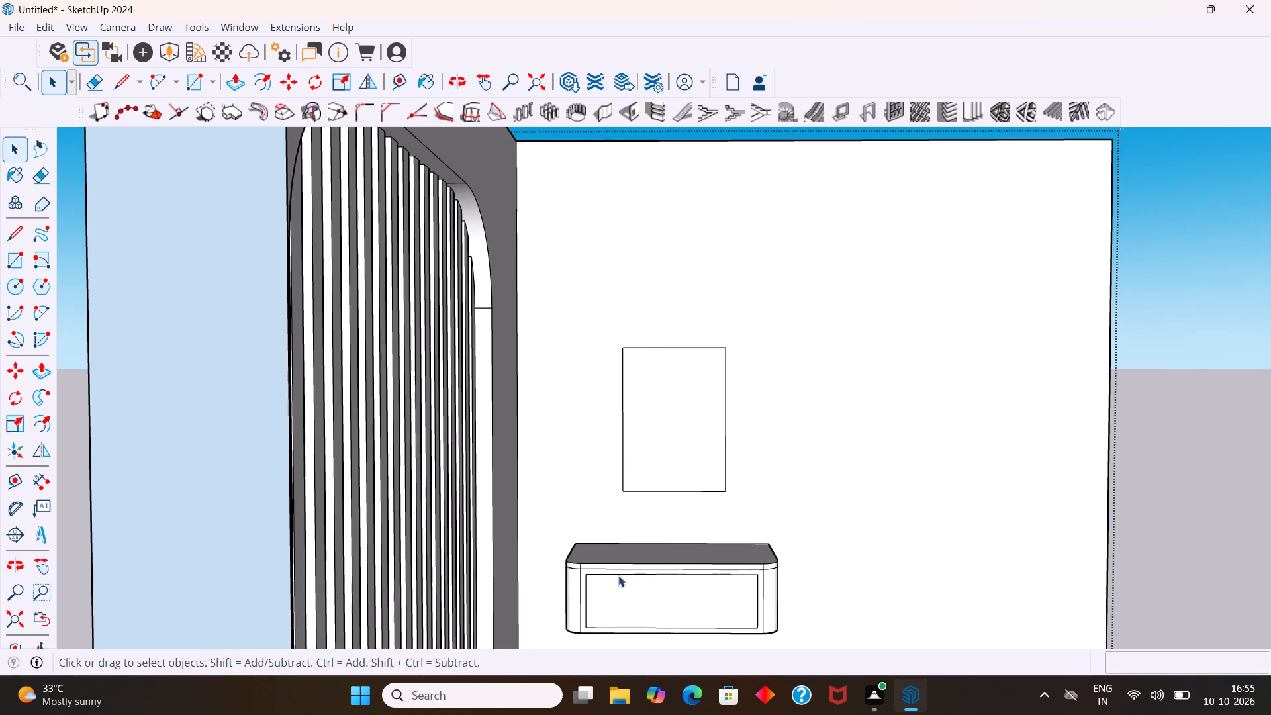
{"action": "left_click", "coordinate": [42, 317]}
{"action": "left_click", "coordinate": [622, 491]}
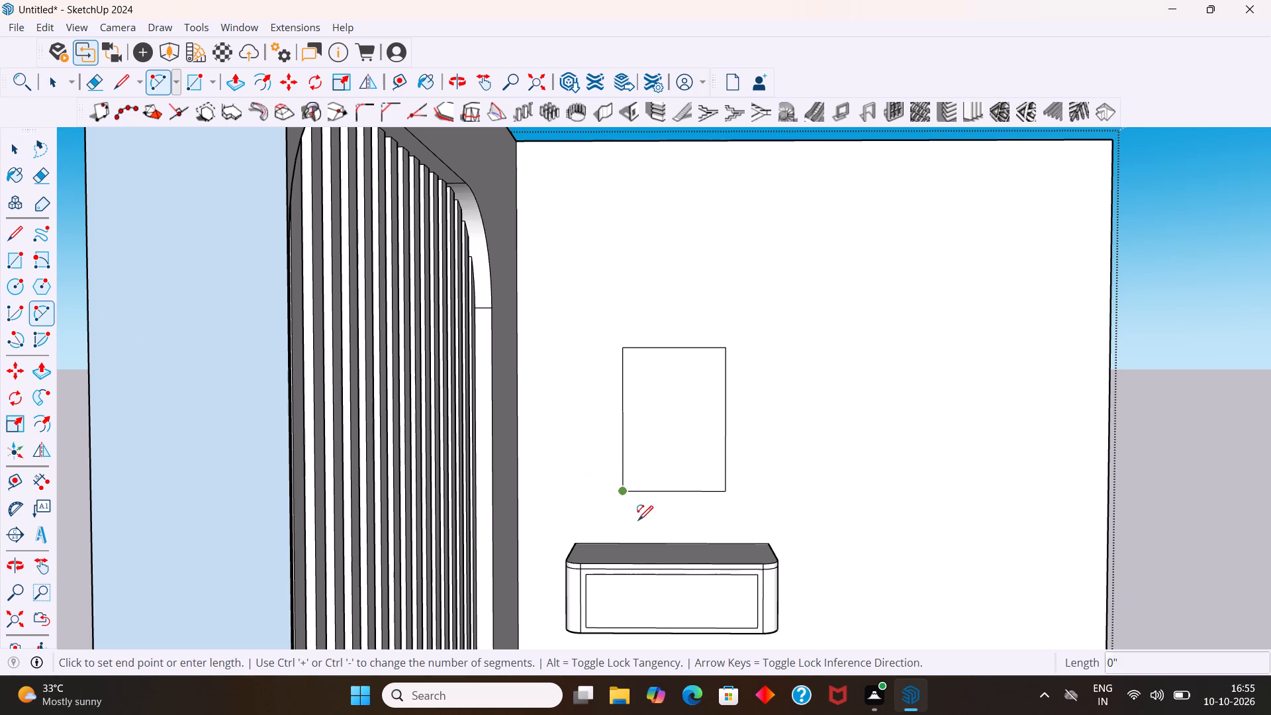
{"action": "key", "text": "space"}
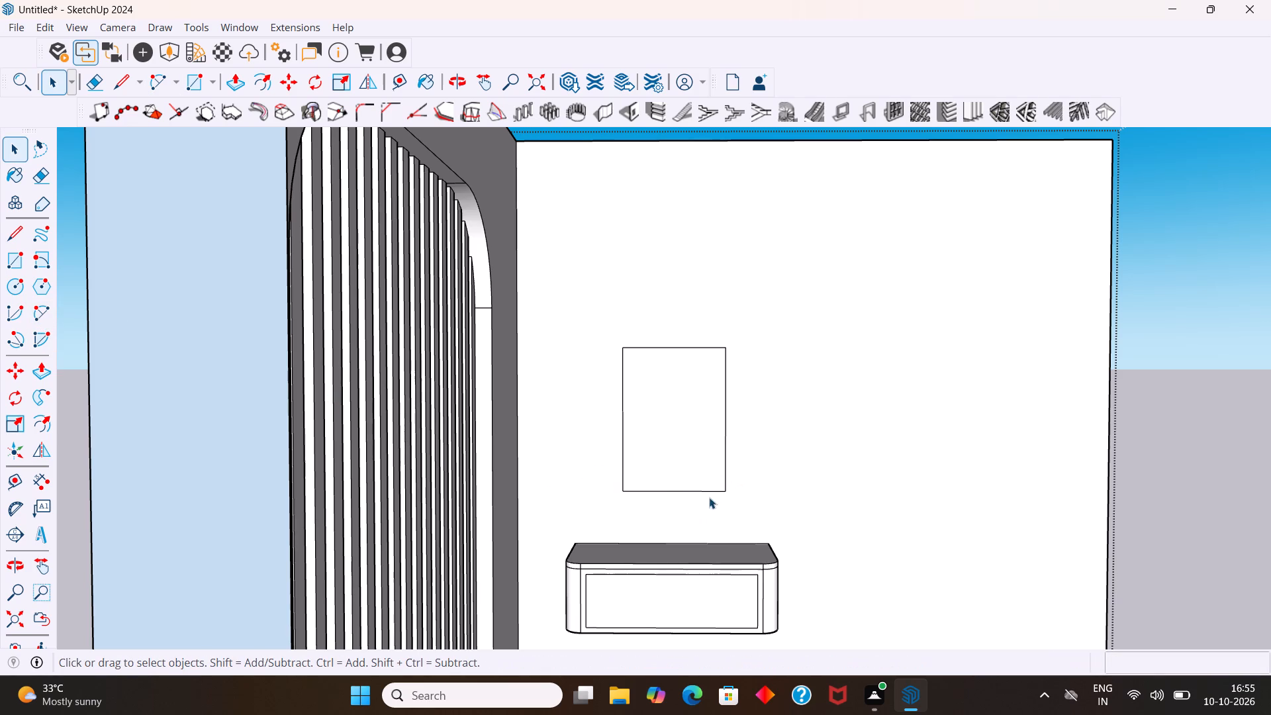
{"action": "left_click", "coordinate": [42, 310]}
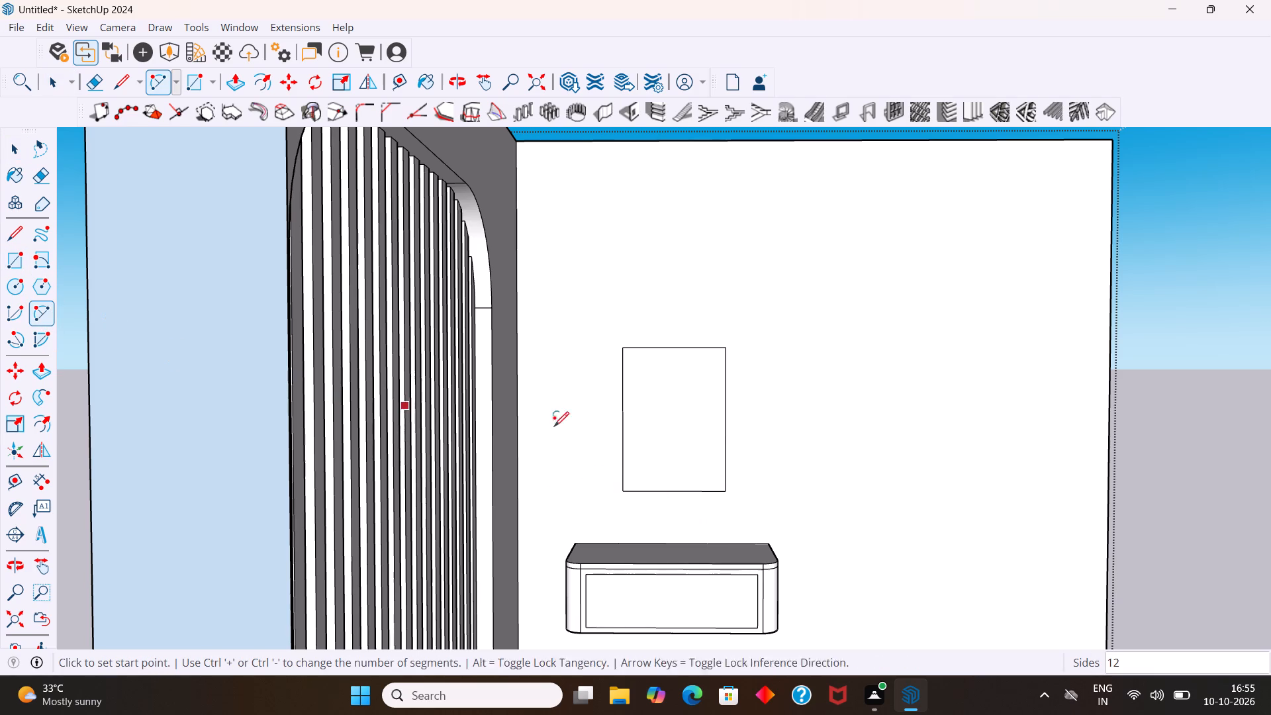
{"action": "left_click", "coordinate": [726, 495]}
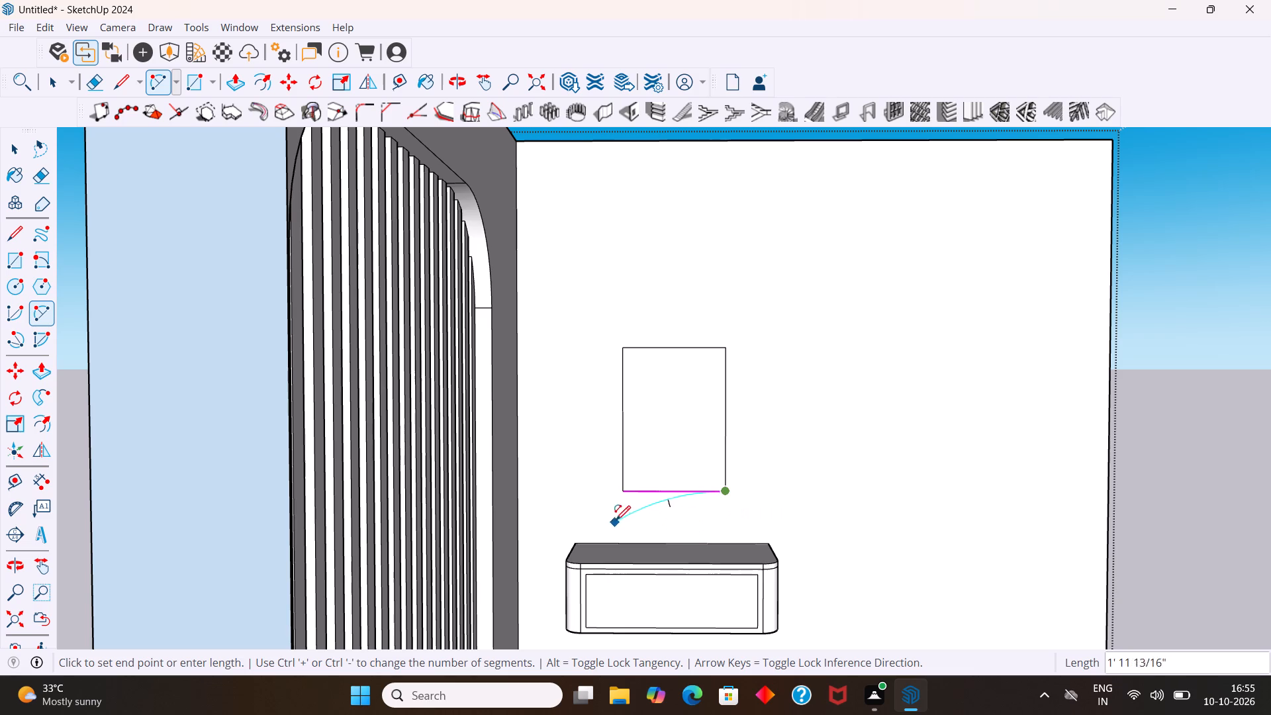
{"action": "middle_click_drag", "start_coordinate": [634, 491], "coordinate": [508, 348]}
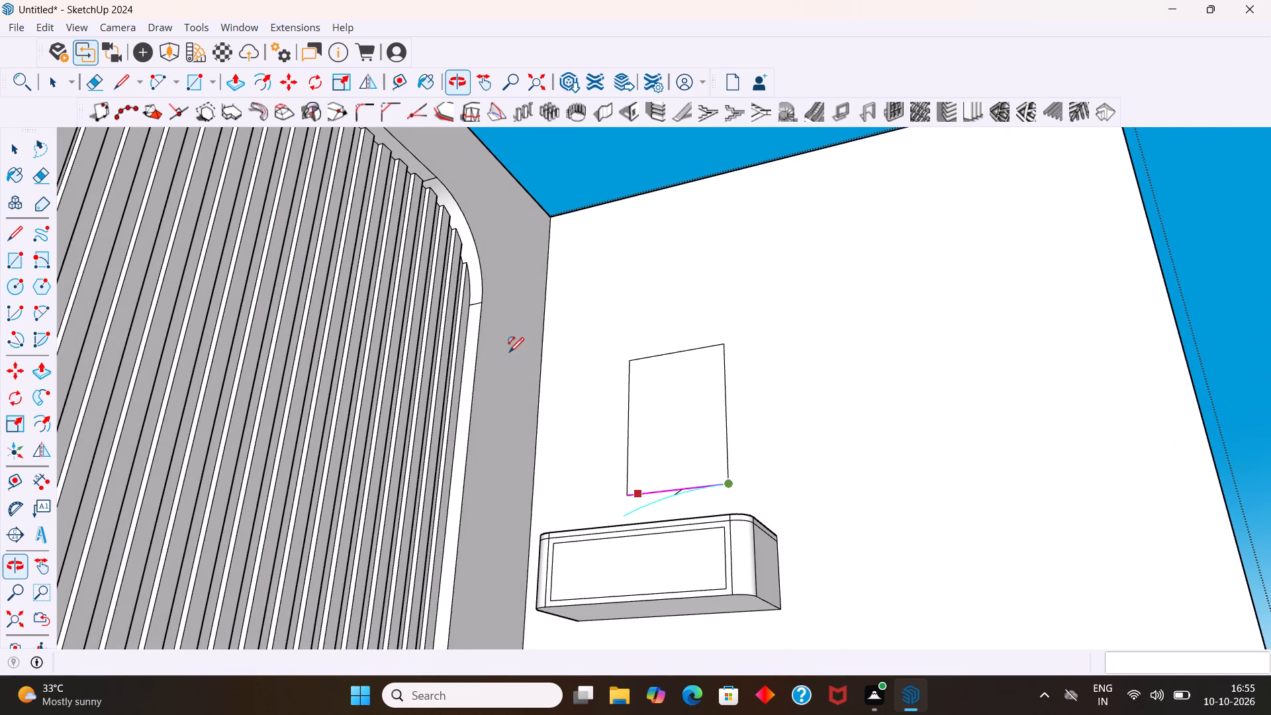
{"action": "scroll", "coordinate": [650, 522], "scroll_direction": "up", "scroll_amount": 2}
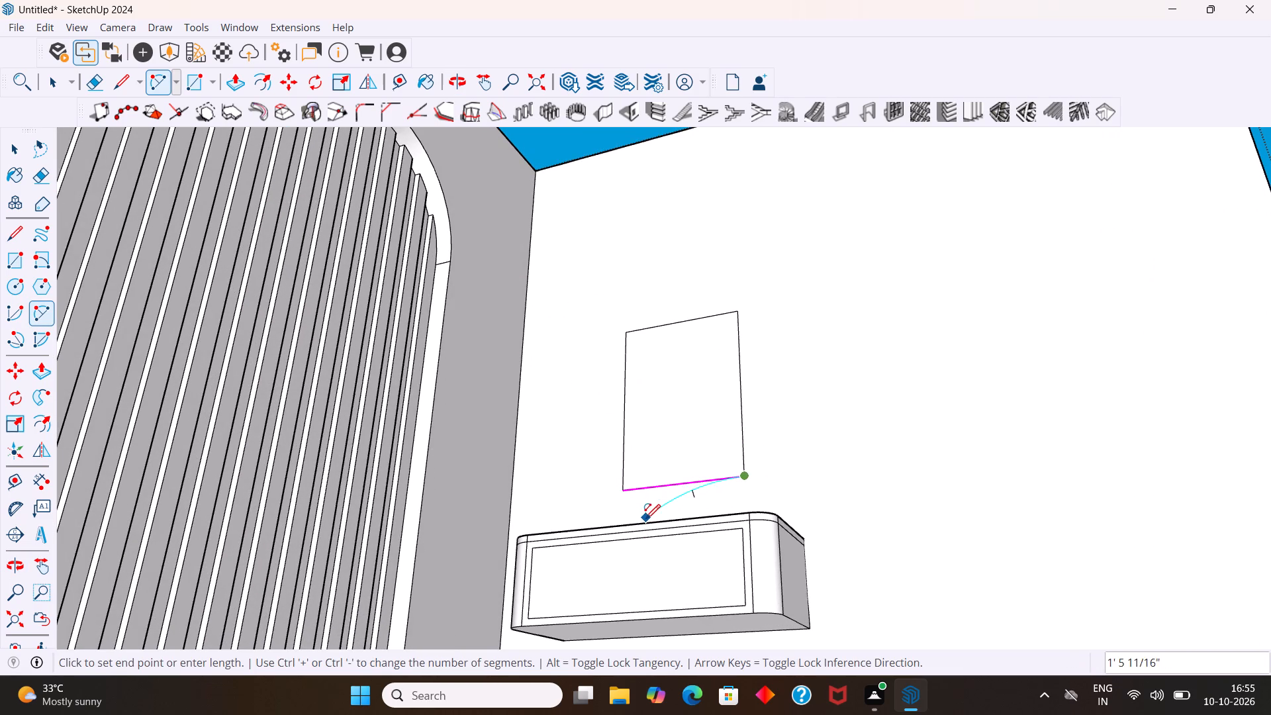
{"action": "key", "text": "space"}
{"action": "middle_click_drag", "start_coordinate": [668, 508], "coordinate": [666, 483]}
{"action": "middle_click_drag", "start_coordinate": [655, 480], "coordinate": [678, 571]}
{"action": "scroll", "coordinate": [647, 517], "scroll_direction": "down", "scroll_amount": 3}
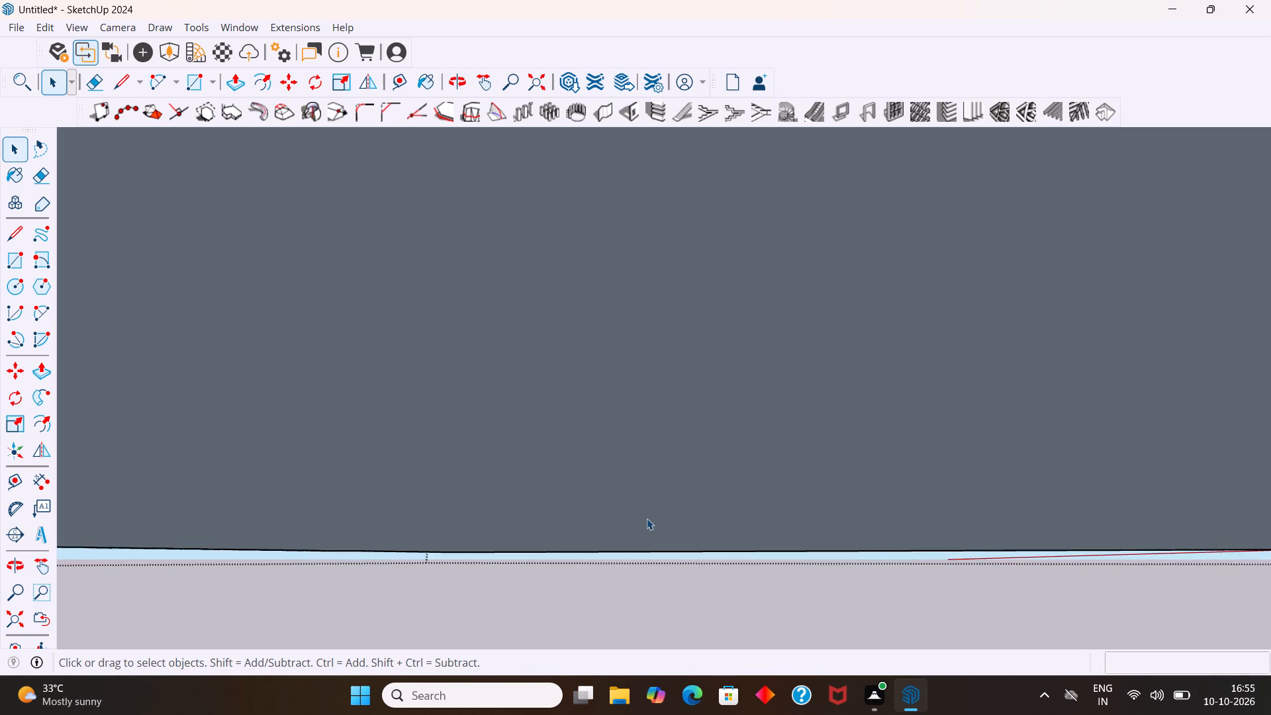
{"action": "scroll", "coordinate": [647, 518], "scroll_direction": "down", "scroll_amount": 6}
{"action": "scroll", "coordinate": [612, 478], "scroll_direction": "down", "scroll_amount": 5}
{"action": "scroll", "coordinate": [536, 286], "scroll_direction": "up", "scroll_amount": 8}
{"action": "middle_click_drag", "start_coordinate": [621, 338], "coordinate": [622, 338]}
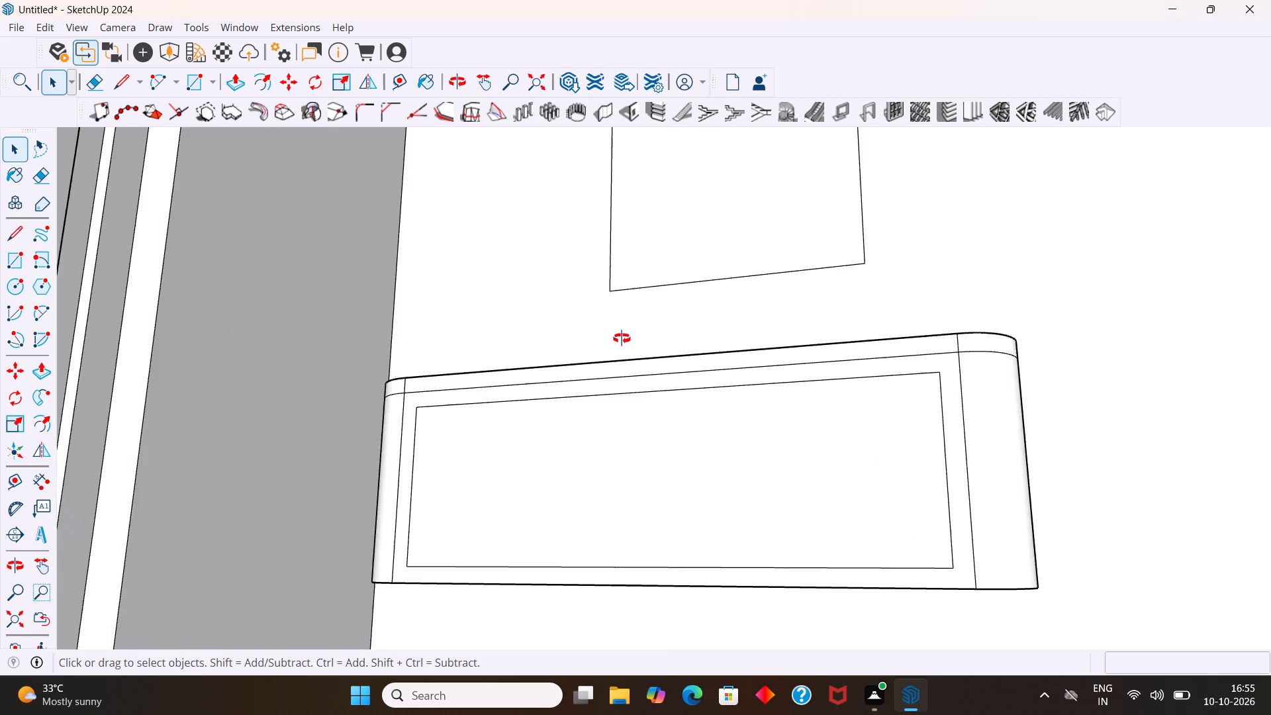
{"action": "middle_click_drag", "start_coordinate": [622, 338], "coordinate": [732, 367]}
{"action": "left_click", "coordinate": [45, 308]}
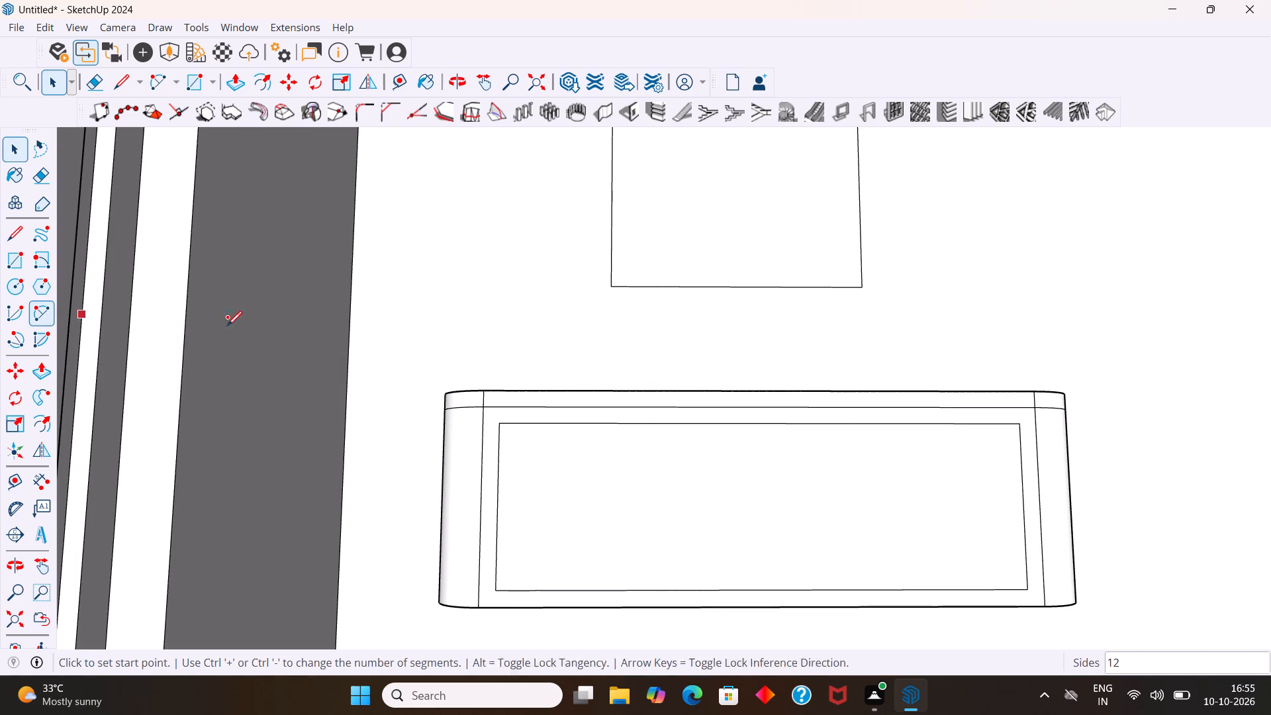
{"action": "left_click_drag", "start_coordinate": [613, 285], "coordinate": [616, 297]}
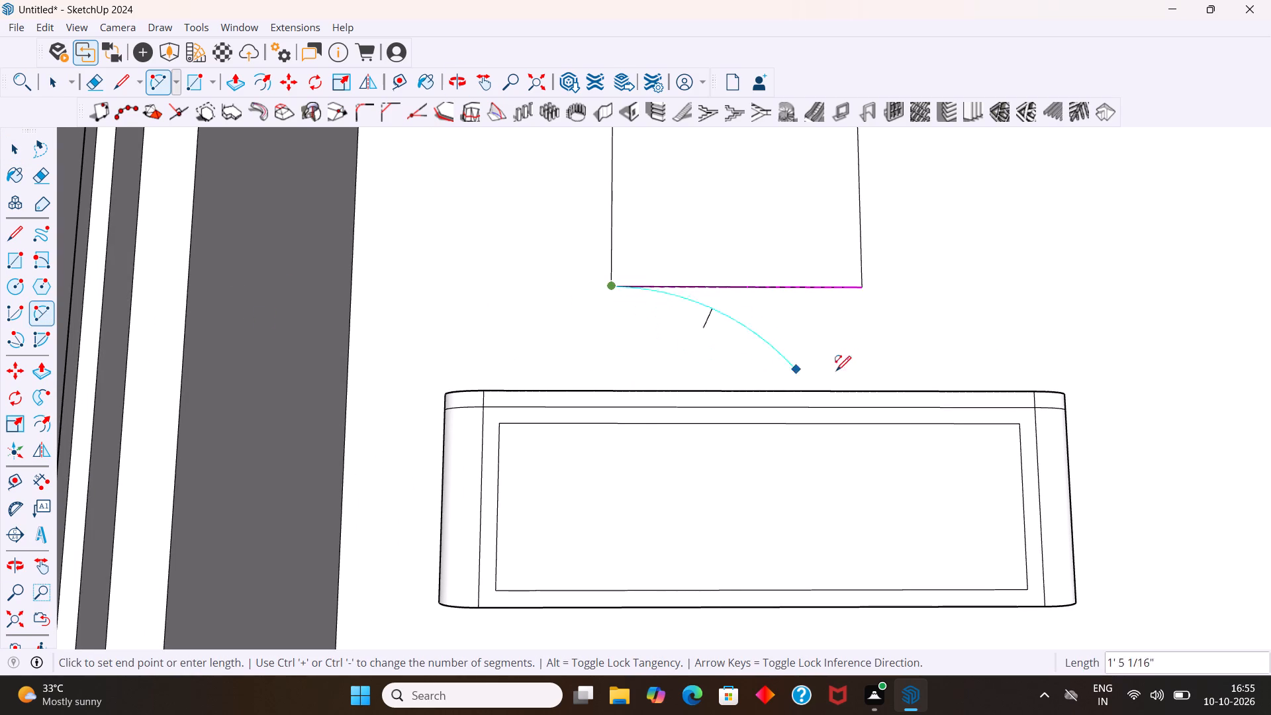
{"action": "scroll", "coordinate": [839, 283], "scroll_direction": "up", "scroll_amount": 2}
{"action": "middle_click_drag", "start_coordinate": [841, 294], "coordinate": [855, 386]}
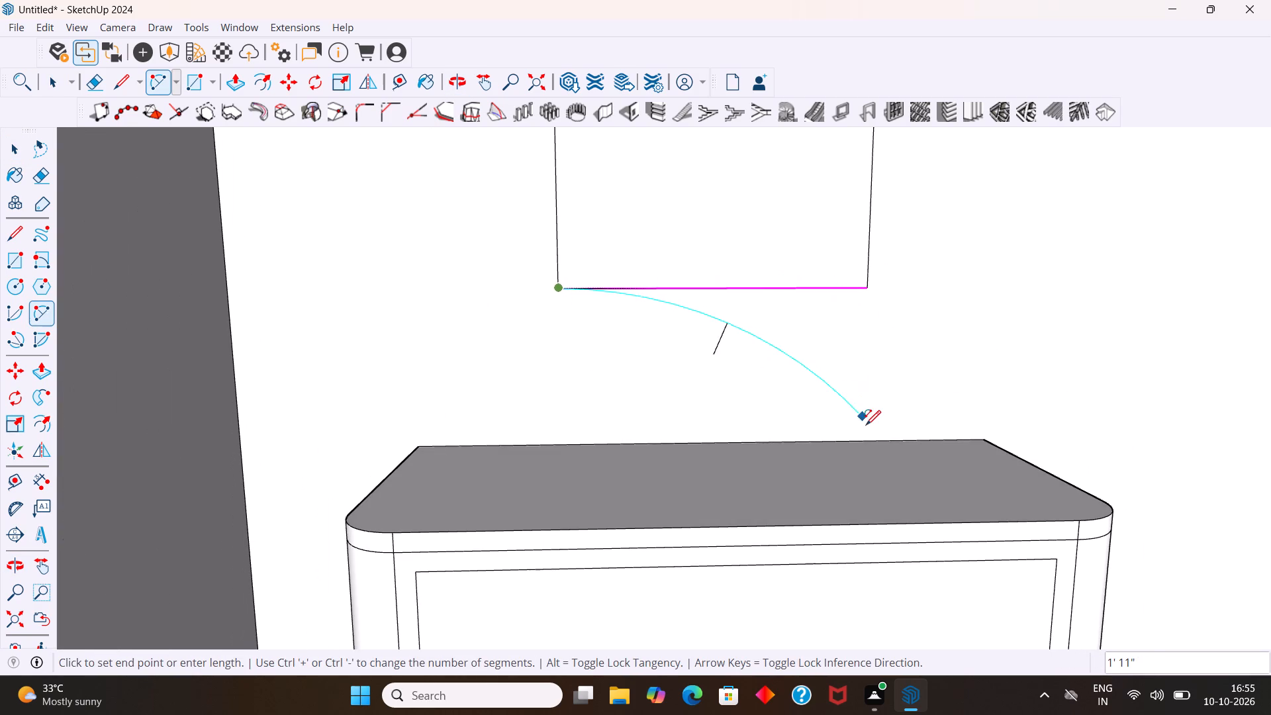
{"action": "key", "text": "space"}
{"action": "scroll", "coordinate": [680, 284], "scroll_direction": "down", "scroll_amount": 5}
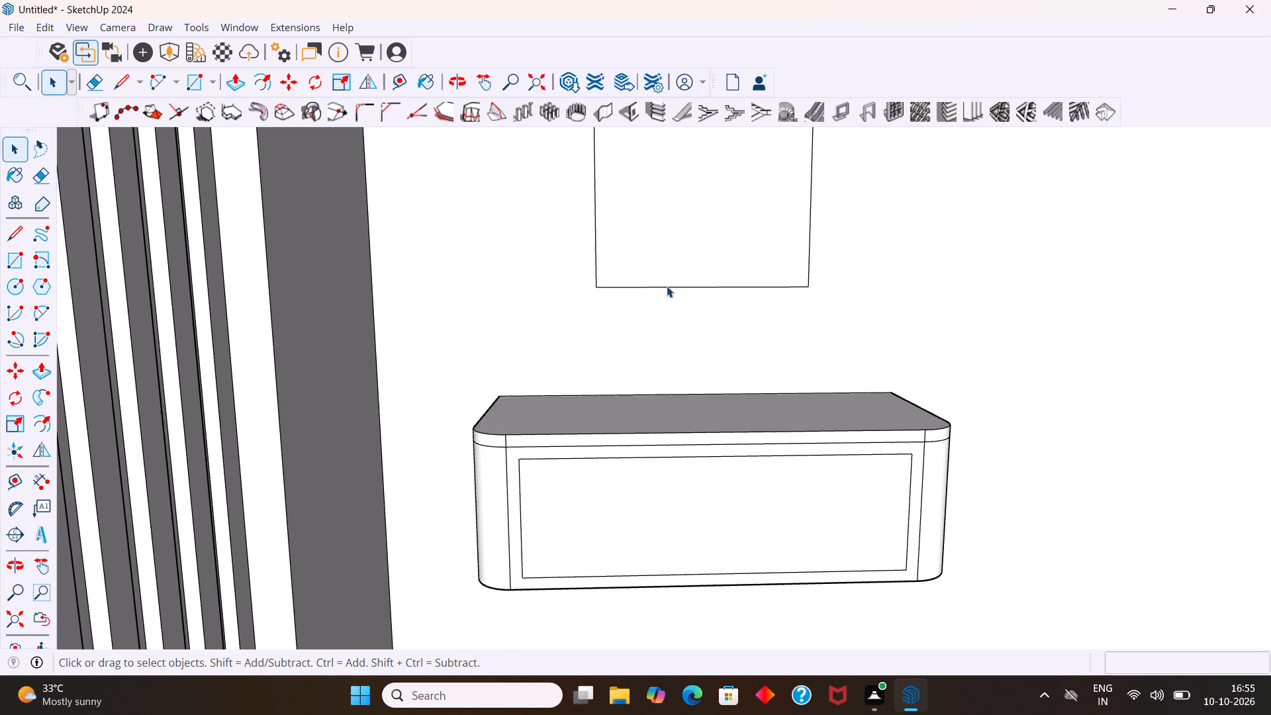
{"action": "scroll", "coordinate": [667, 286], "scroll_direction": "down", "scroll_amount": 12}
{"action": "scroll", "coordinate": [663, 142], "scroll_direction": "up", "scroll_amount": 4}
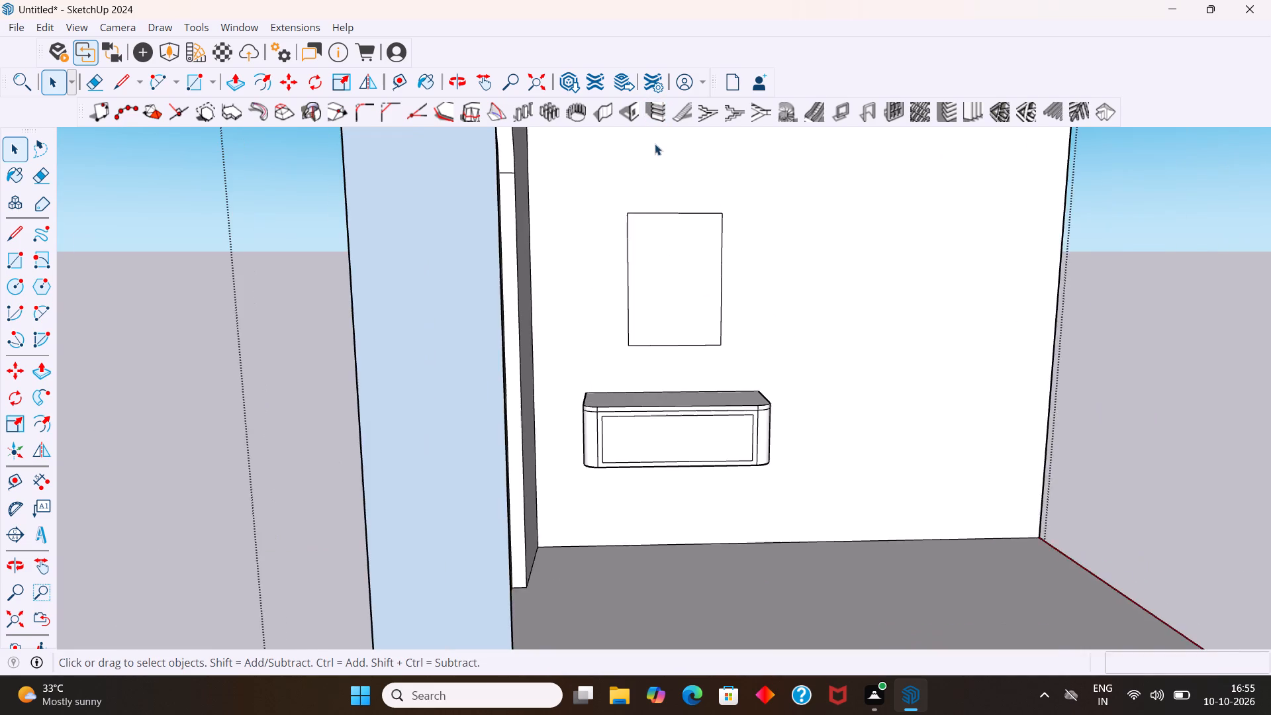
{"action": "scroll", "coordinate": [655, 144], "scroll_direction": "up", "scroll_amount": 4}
Cap the rectangle's top and bottom edges with outward arcs, bulging about 8 1/16" at the top and 9 3/4" at the bottom.
{"action": "left_click", "coordinate": [40, 314]}
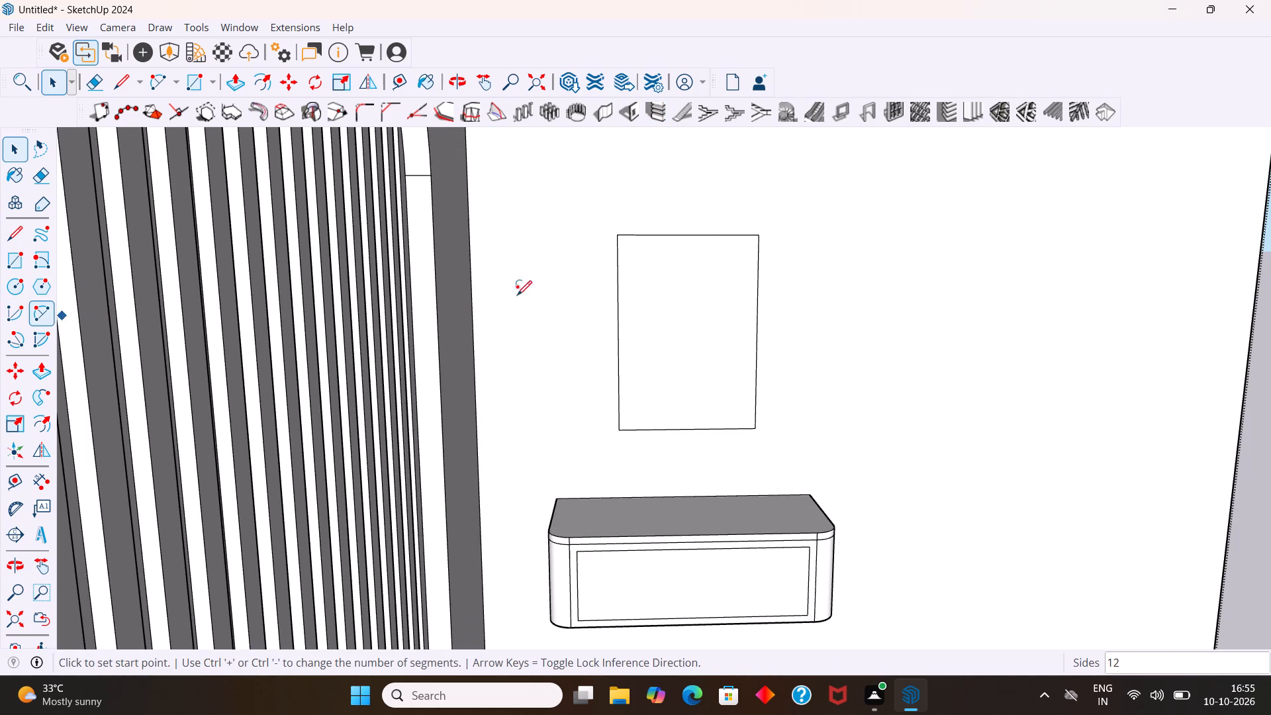
{"action": "left_click", "coordinate": [620, 235]}
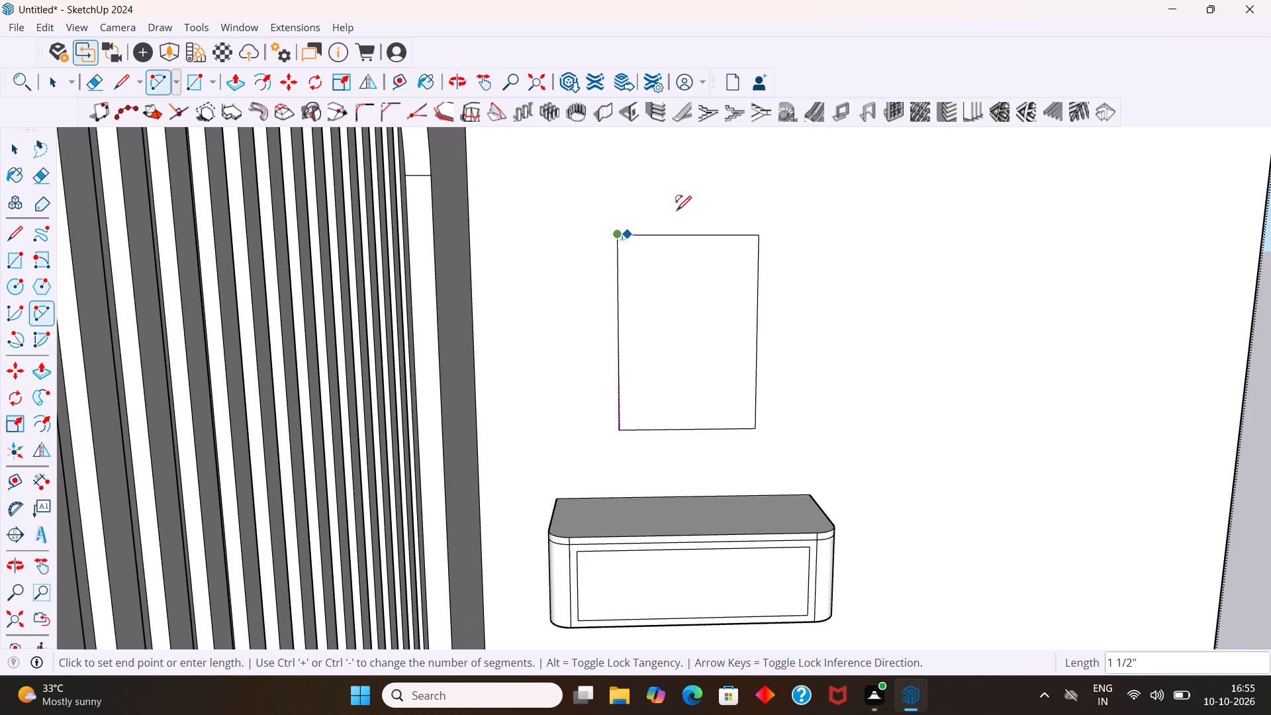
{"action": "left_click", "coordinate": [757, 236]}
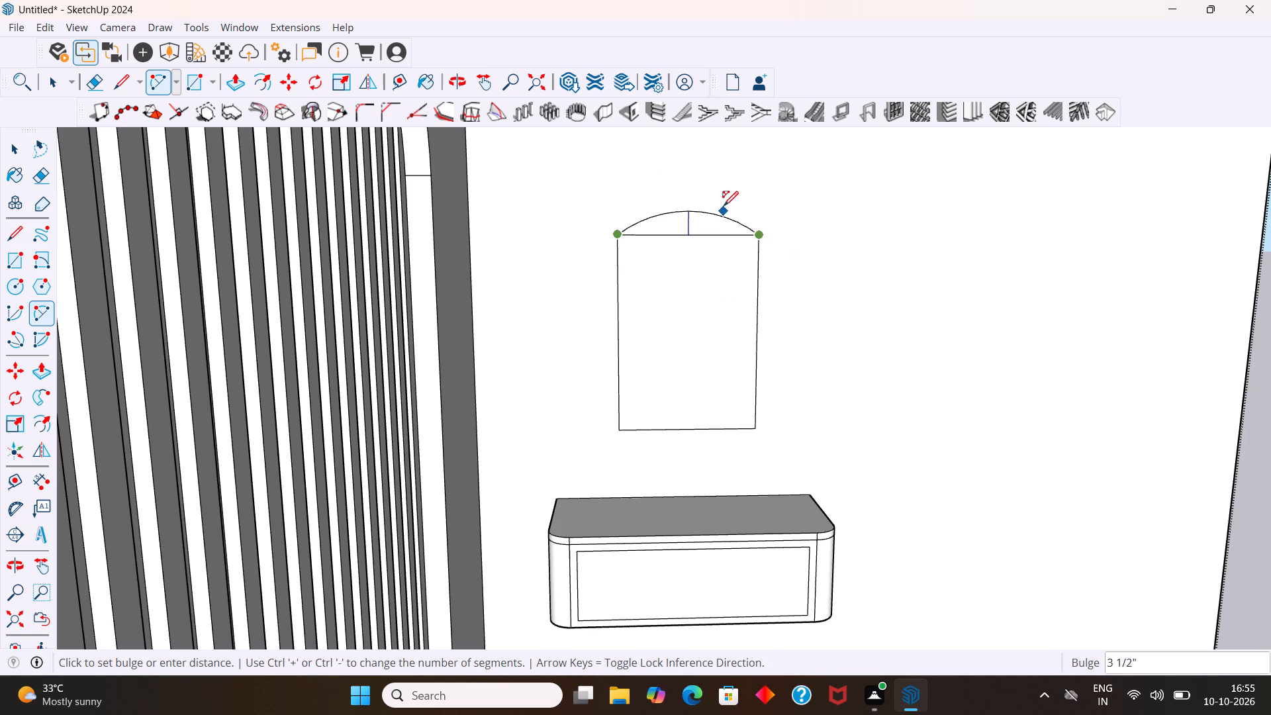
{"action": "left_click", "coordinate": [763, 180]}
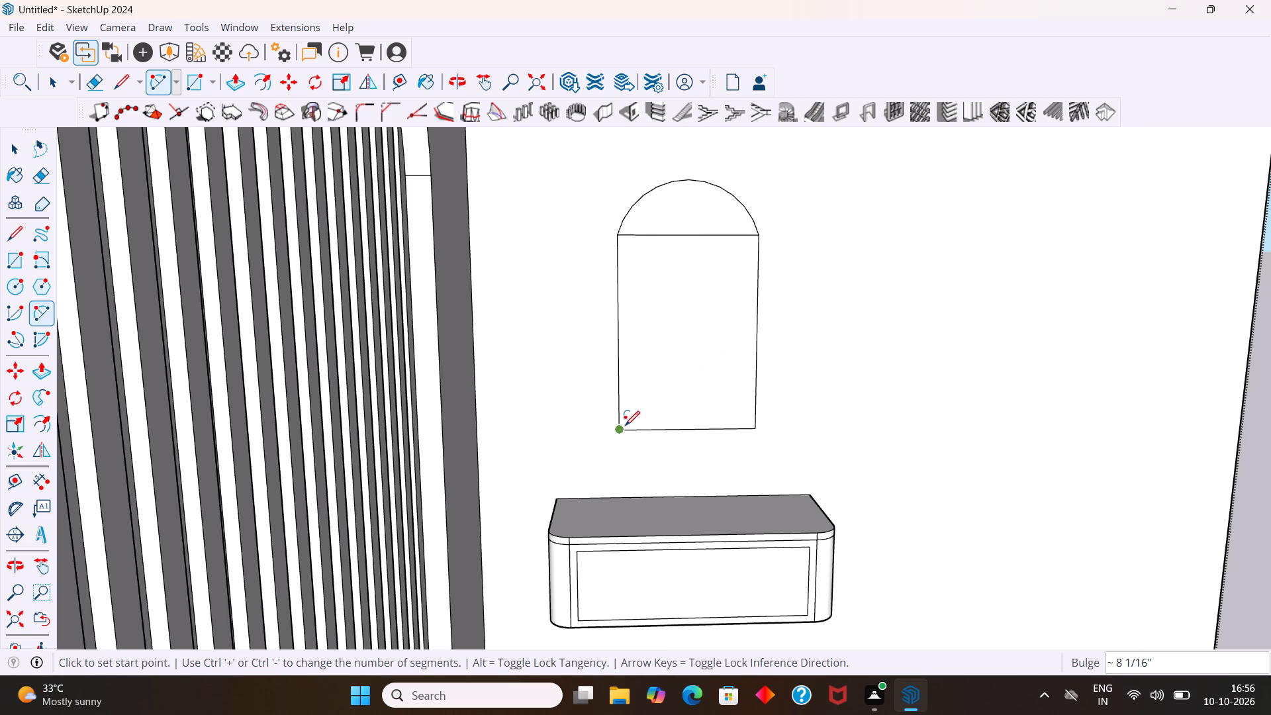
{"action": "left_click", "coordinate": [622, 430]}
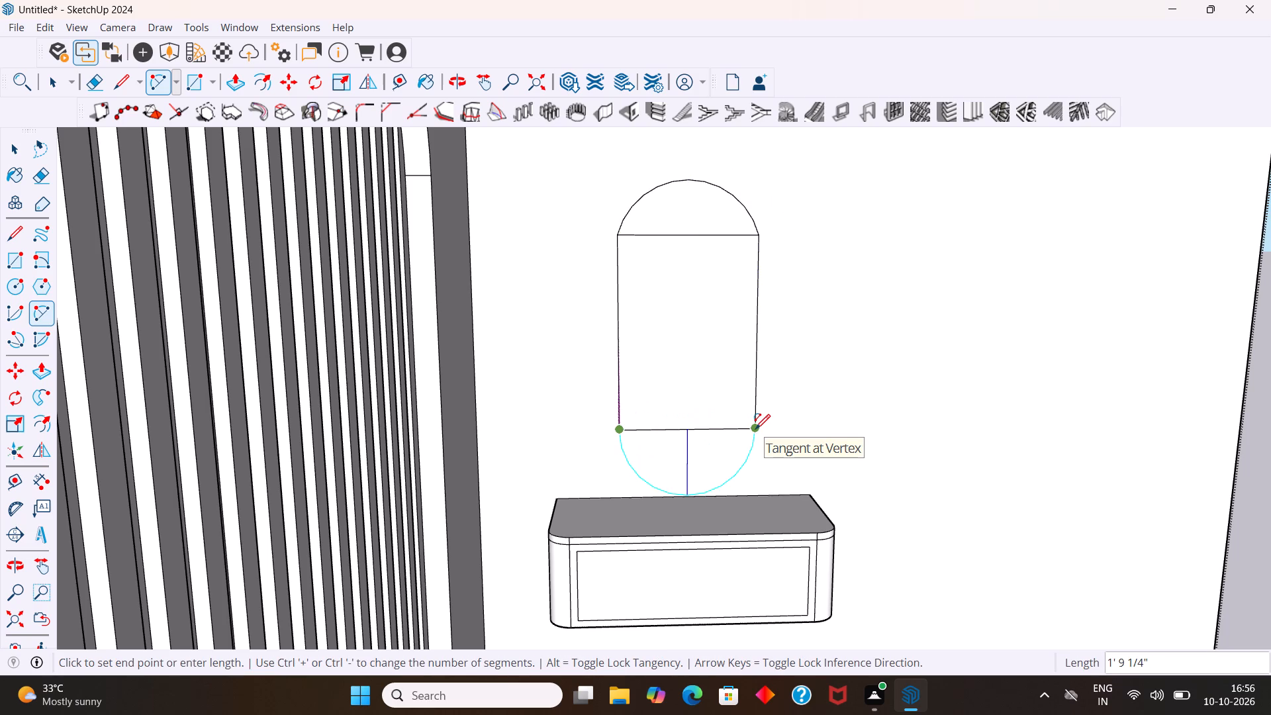
{"action": "left_click", "coordinate": [754, 429]}
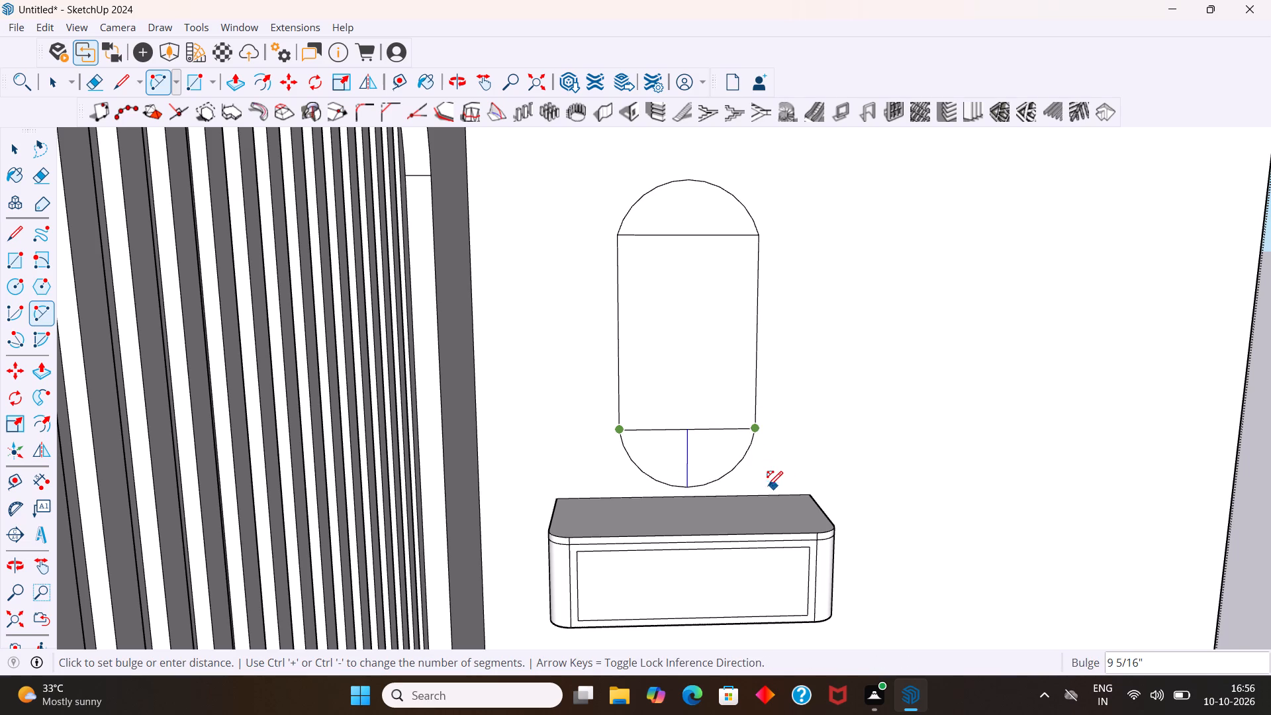
{"action": "left_click", "coordinate": [724, 489]}
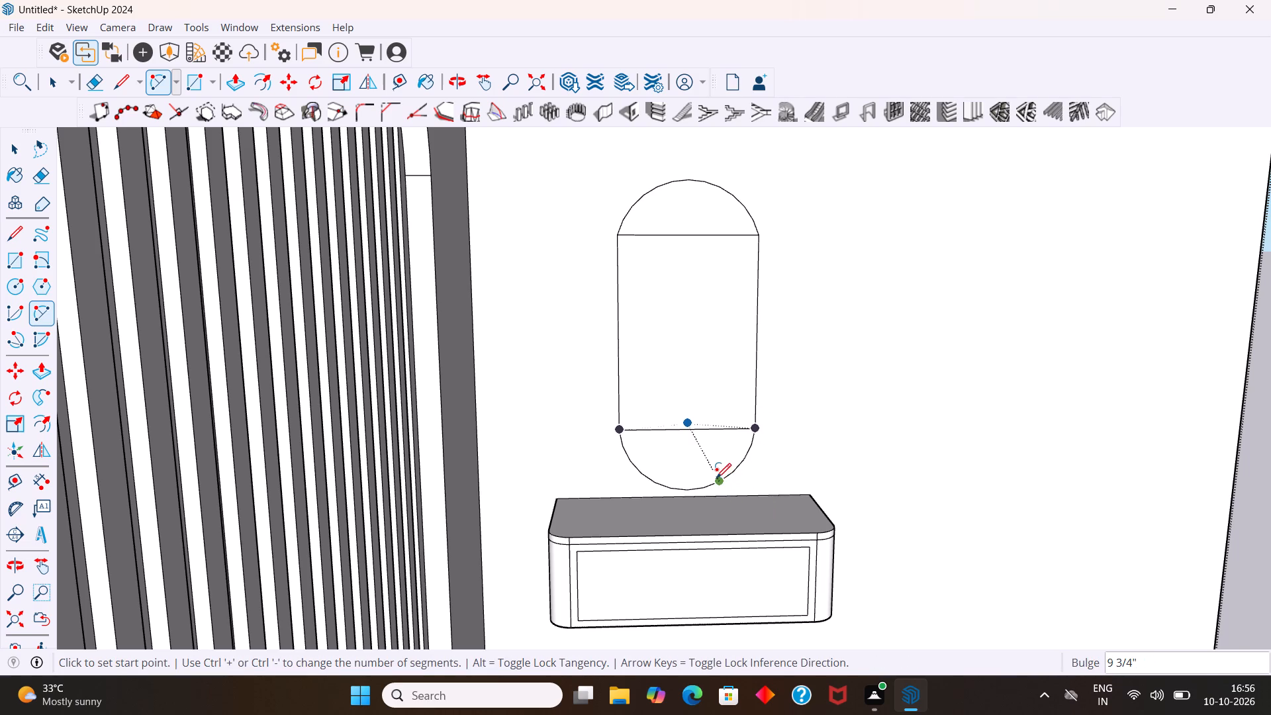
{"action": "key", "text": "space"}
Erase the two horizontal edges between the rectangle and its arcs, leaving a single capsule outline.
{"action": "key", "text": "e"}
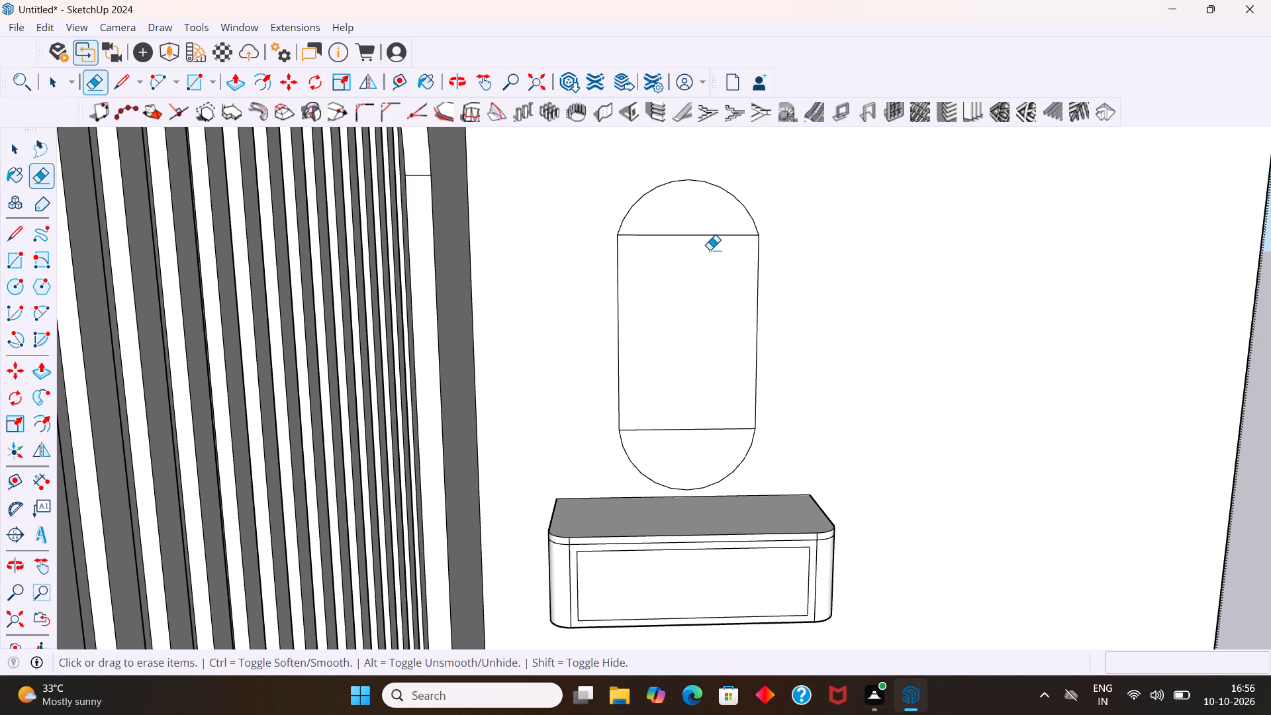
{"action": "left_click_drag", "start_coordinate": [698, 227], "coordinate": [709, 437]}
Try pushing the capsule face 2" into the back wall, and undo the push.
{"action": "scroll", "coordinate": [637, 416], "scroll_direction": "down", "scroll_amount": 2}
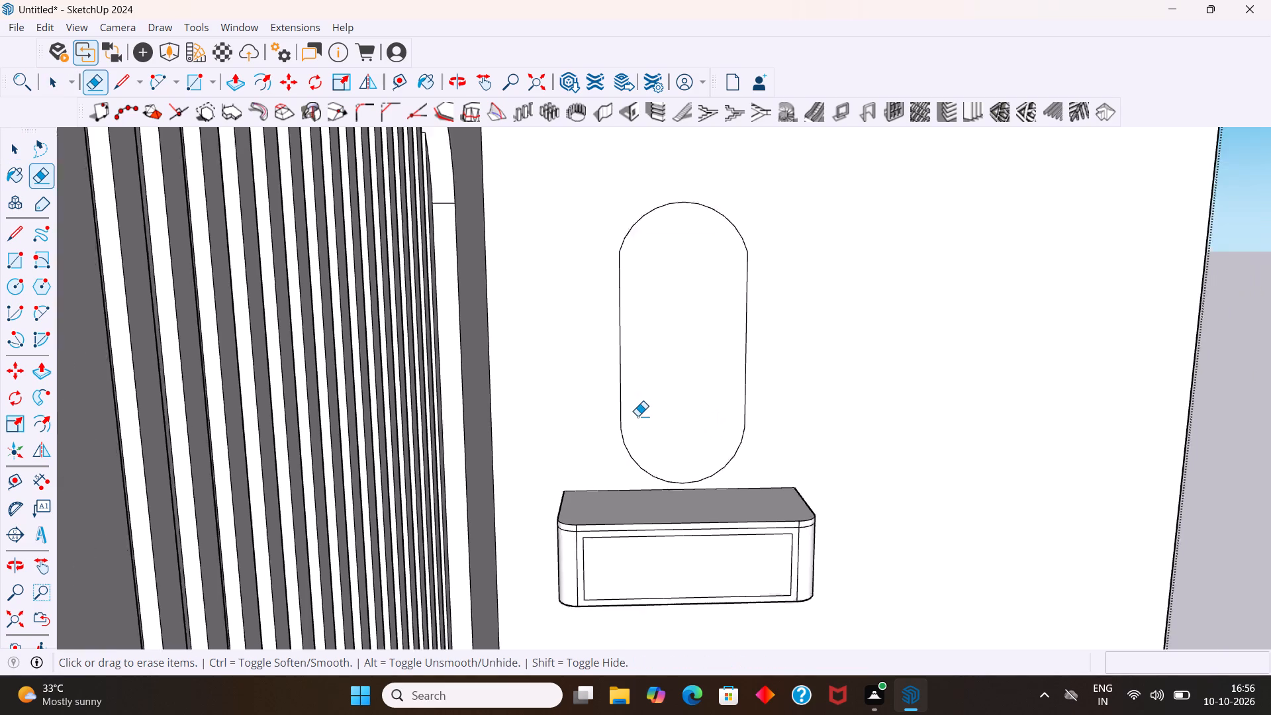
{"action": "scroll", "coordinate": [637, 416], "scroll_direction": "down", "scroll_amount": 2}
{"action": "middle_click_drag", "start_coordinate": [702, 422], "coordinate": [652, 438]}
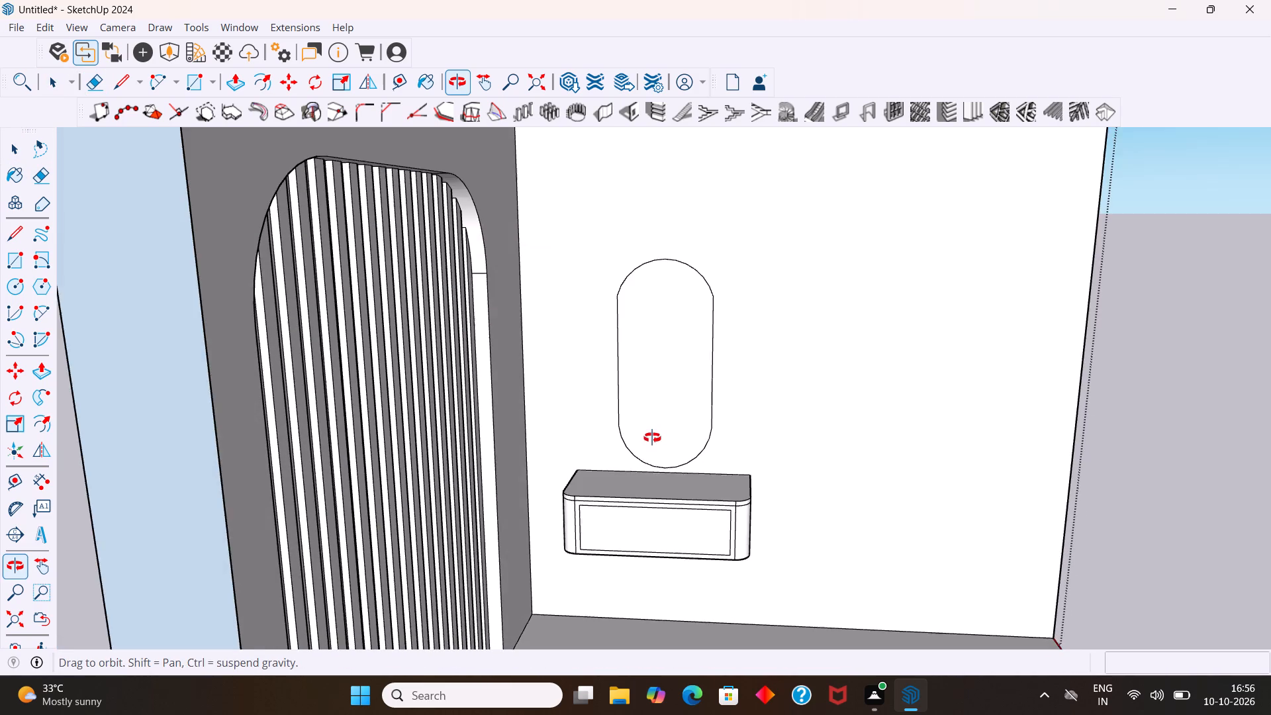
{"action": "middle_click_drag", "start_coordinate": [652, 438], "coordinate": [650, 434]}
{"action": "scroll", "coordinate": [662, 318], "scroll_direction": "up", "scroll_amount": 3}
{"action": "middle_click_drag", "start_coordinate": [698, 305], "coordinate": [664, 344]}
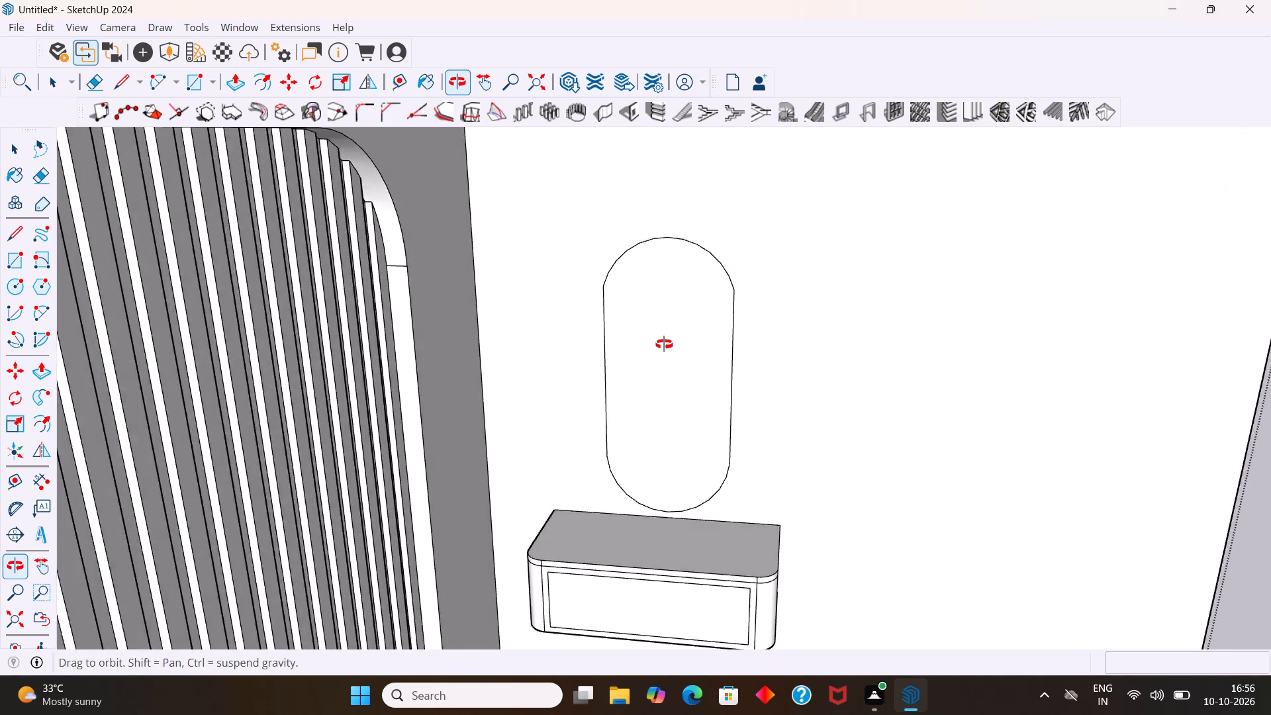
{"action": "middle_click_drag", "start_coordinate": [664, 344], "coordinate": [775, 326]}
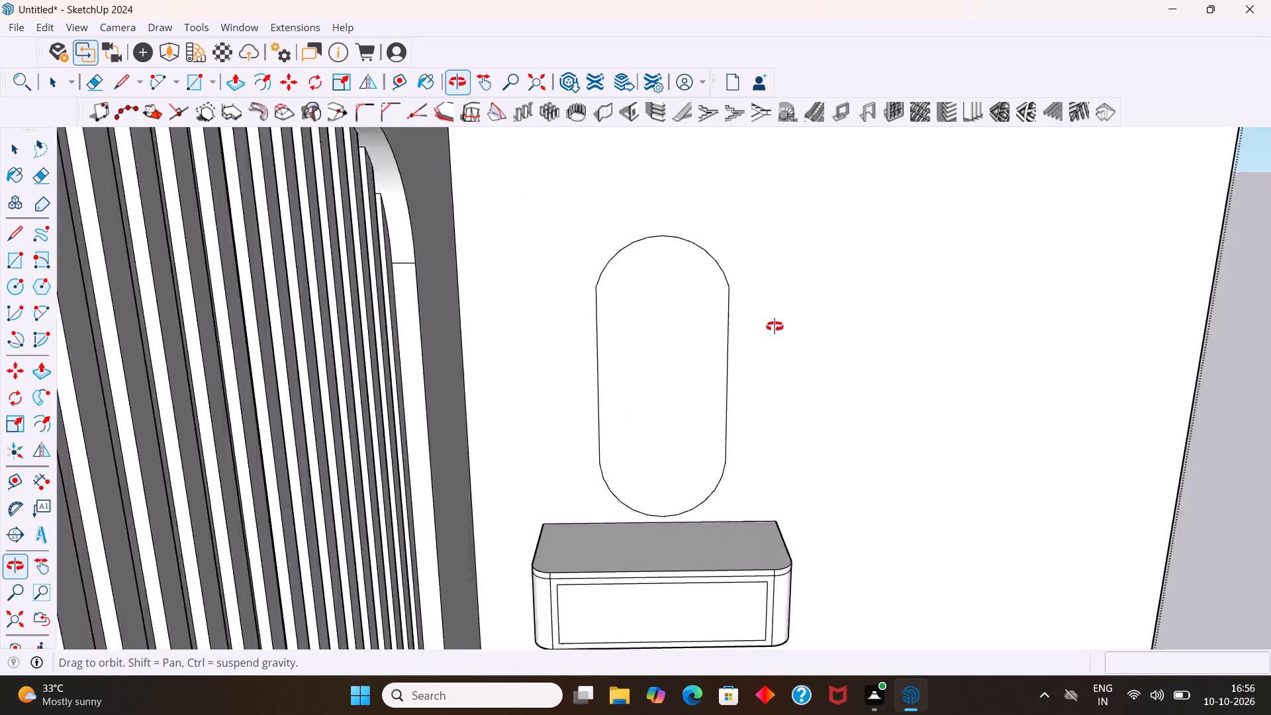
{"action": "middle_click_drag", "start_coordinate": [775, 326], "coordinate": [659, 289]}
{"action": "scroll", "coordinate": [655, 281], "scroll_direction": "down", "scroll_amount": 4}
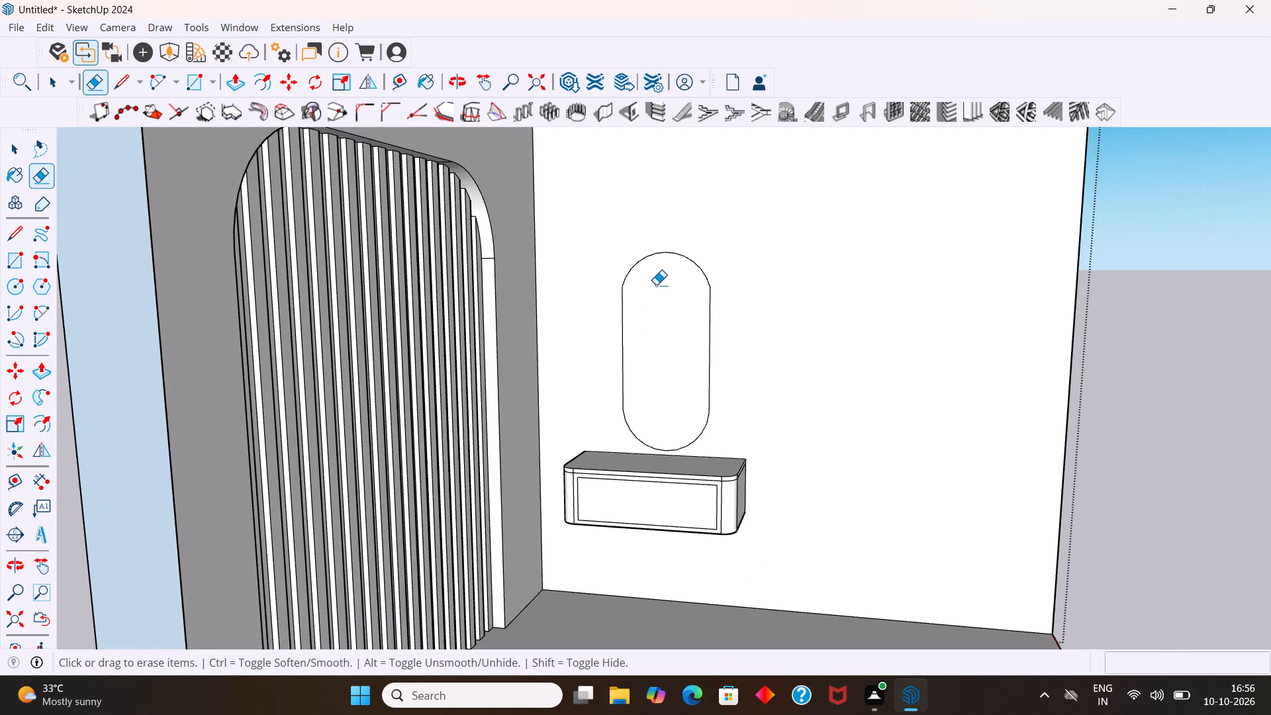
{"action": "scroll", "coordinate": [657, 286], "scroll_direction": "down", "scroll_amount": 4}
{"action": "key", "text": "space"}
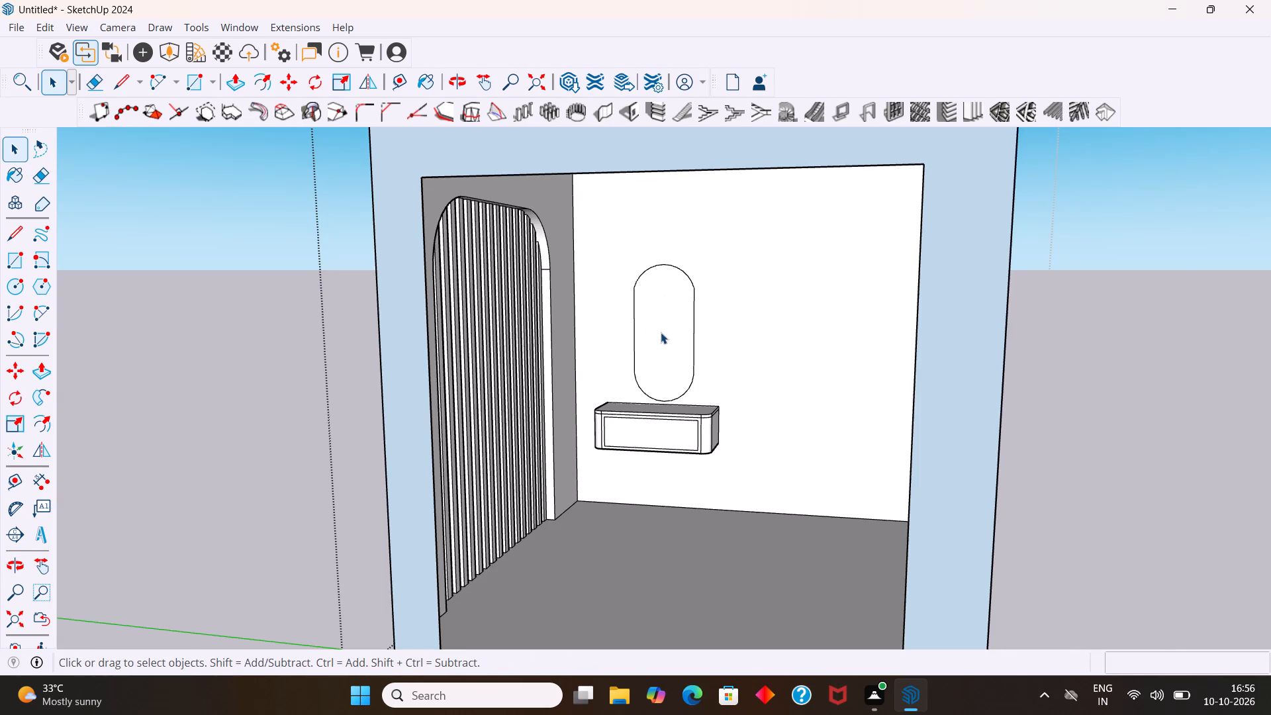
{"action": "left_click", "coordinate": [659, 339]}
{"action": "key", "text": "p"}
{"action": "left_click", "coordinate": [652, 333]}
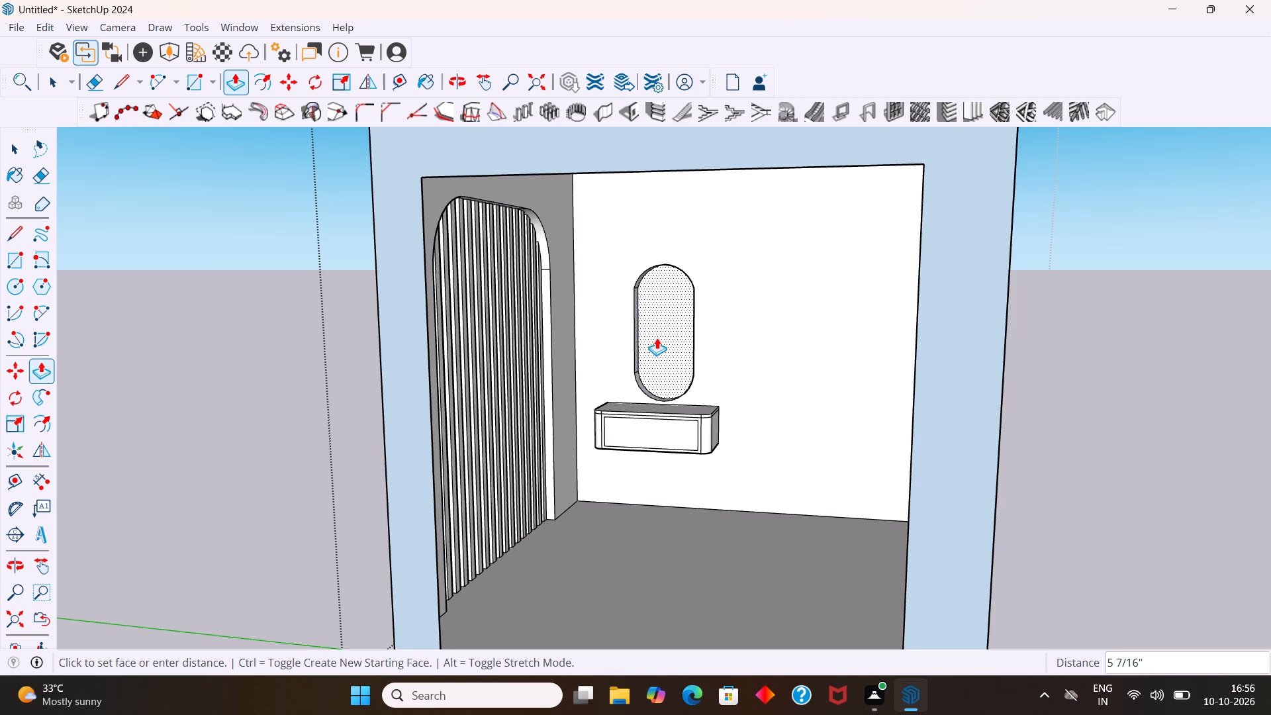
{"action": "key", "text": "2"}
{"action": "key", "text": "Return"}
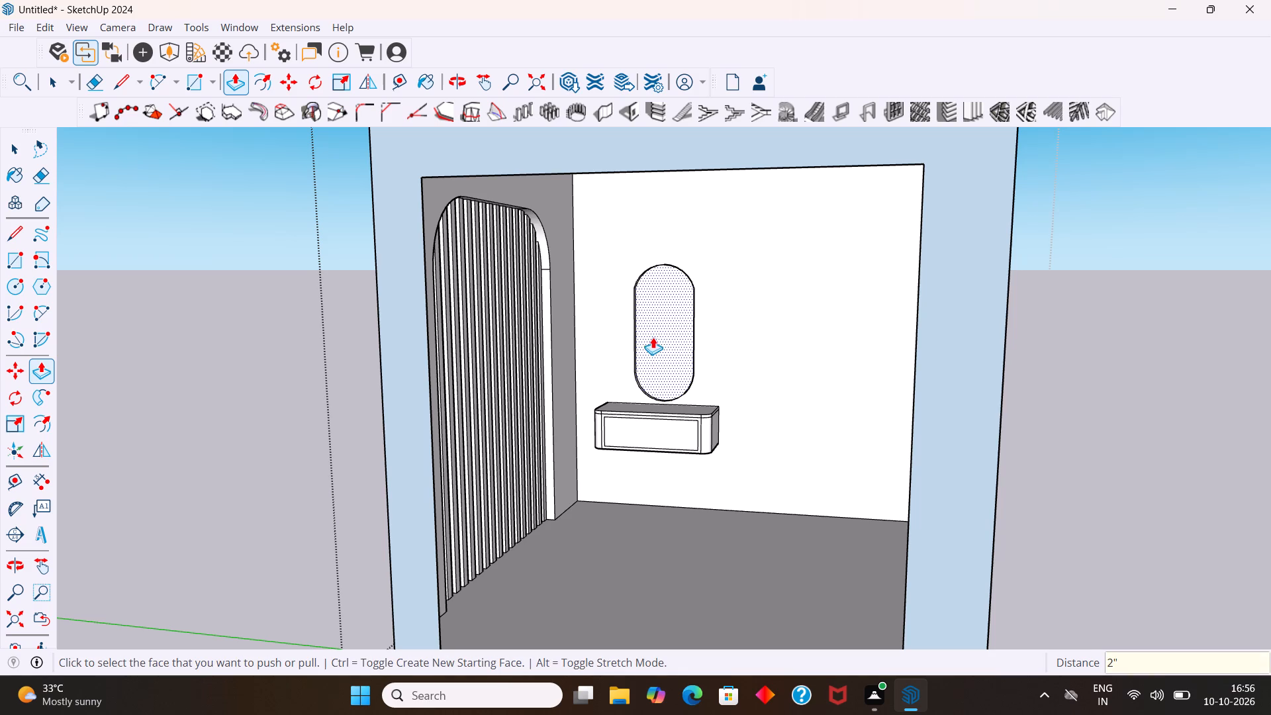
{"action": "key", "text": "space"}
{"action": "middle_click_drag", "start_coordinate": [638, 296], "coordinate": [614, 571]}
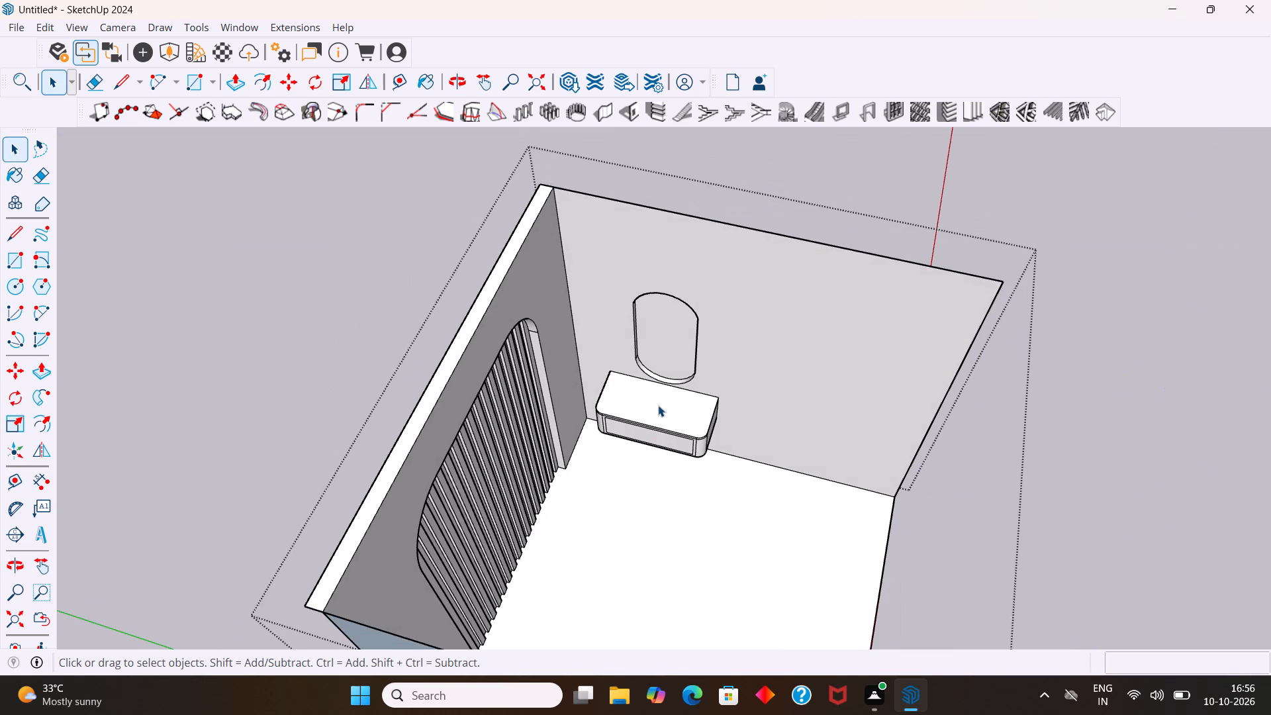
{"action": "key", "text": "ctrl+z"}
Pull the capsule face 2" out from the back wall above the bedside unit.
{"action": "left_click", "coordinate": [666, 346]}
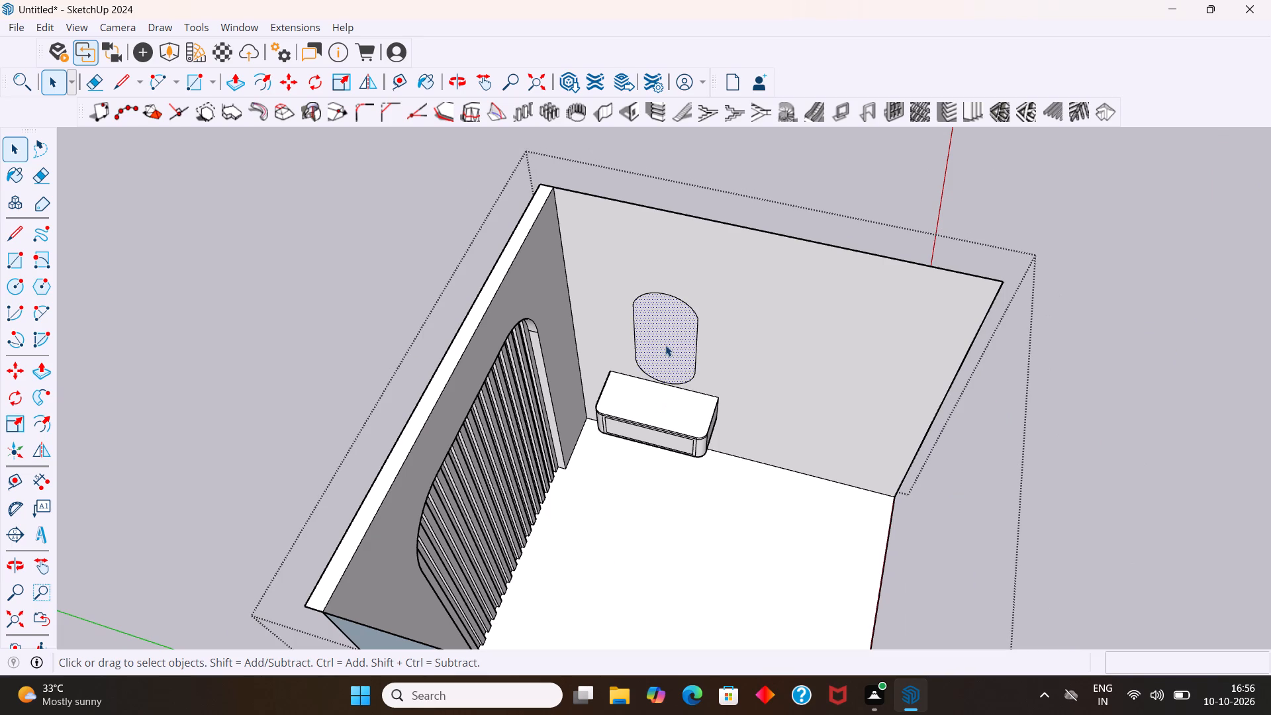
{"action": "key", "text": "p"}
{"action": "left_click_drag", "start_coordinate": [663, 344], "coordinate": [659, 354]}
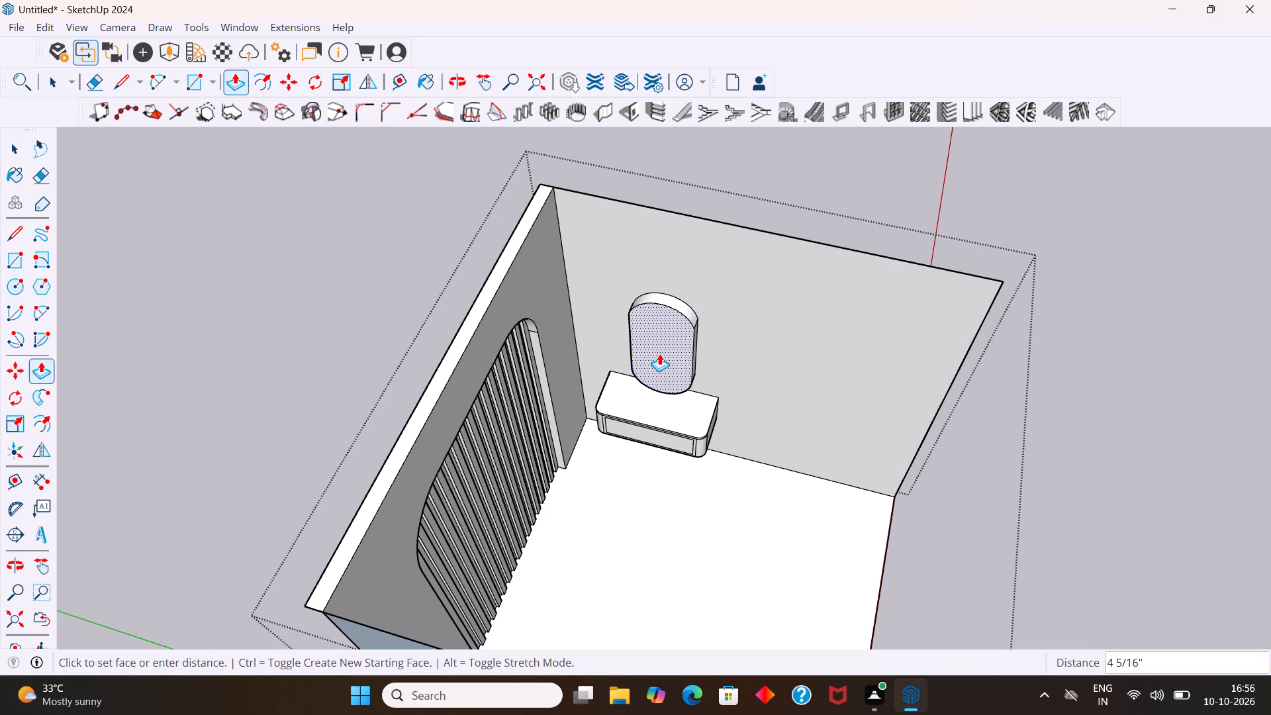
{"action": "left_click_drag", "start_coordinate": [659, 354], "coordinate": [659, 355]}
{"action": "key", "text": "2"}
{"action": "key", "text": "Return"}
{"action": "key", "text": "space"}
Examine the capsule panel's projection from the wall above the bedside unit, looking from overhead.
{"action": "scroll", "coordinate": [651, 294], "scroll_direction": "up", "scroll_amount": 3}
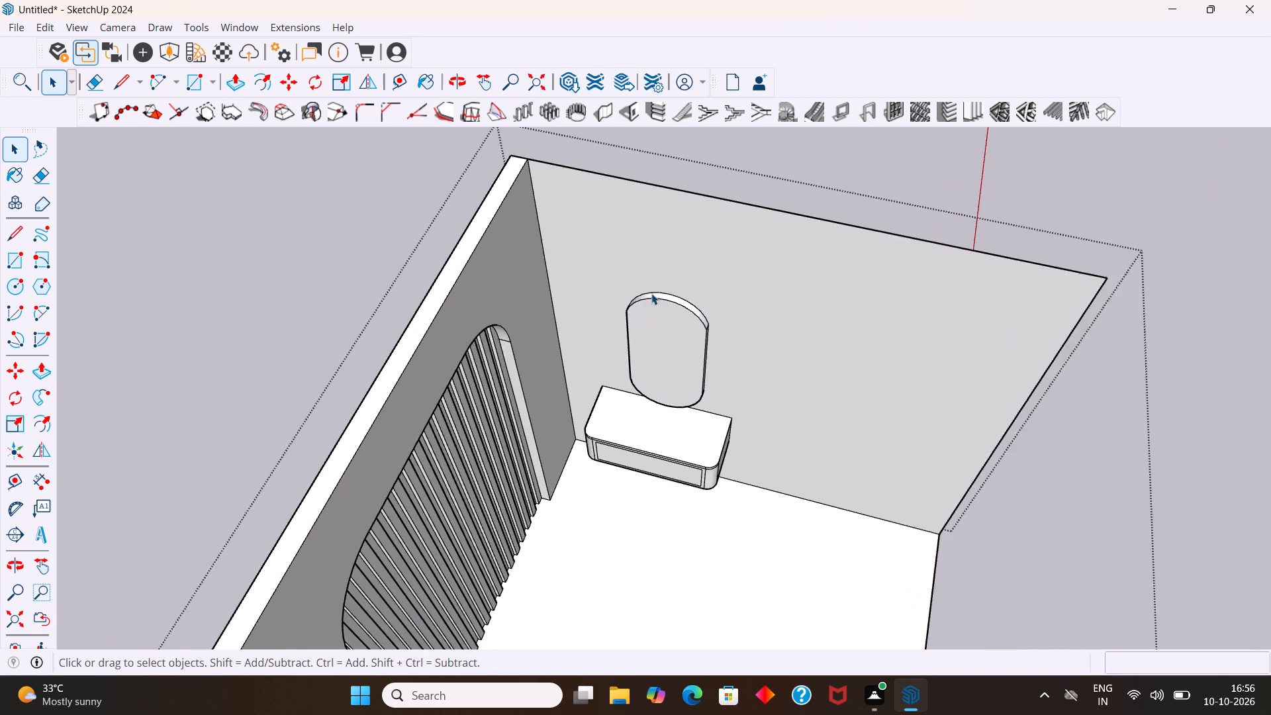
{"action": "scroll", "coordinate": [667, 296], "scroll_direction": "up", "scroll_amount": 9}
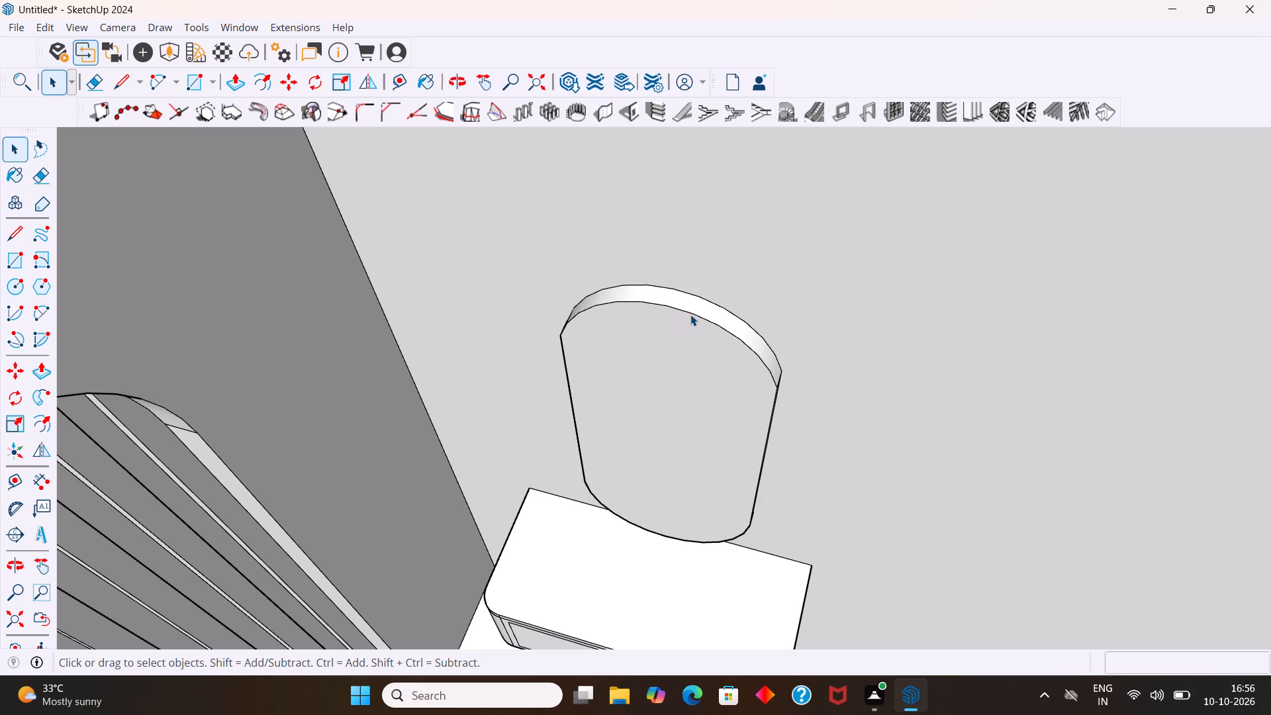
{"action": "middle_click_drag", "start_coordinate": [667, 317], "coordinate": [608, 317]}
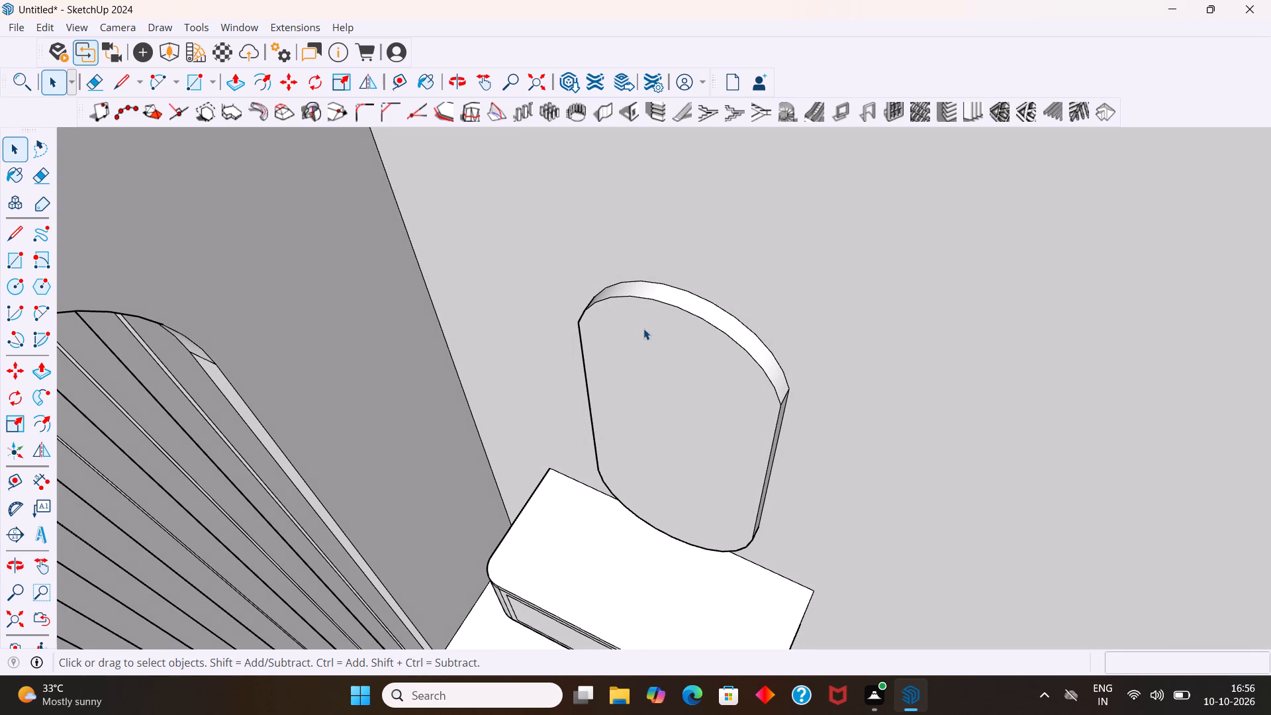
{"action": "middle_click_drag", "start_coordinate": [710, 348], "coordinate": [751, 528]}
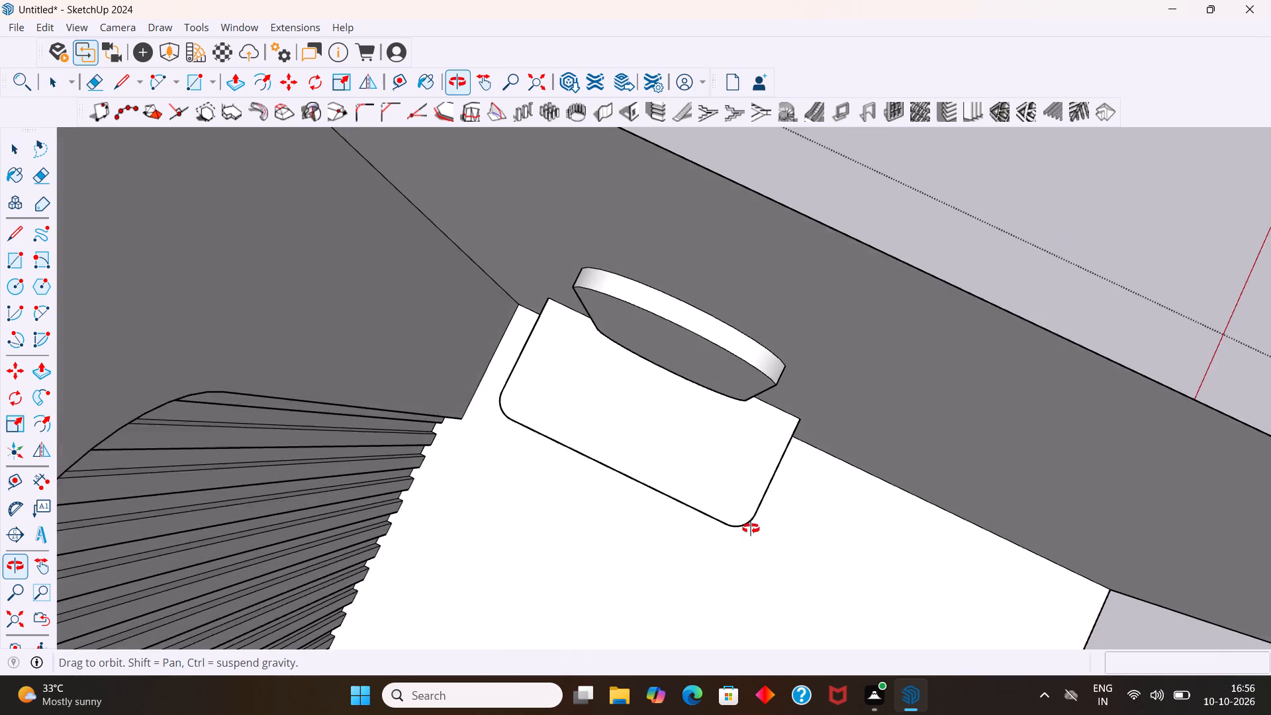
{"action": "middle_click_drag", "start_coordinate": [751, 528], "coordinate": [773, 523]}
{"action": "middle_click_drag", "start_coordinate": [710, 383], "coordinate": [721, 406]}
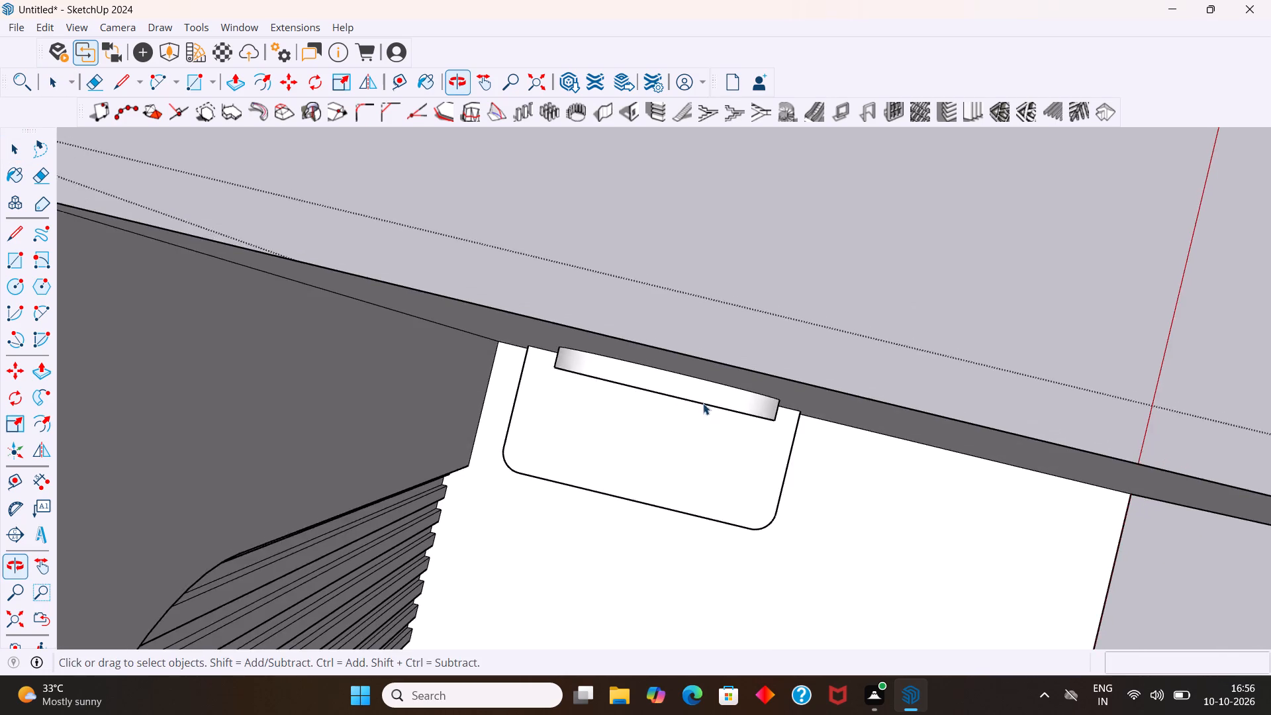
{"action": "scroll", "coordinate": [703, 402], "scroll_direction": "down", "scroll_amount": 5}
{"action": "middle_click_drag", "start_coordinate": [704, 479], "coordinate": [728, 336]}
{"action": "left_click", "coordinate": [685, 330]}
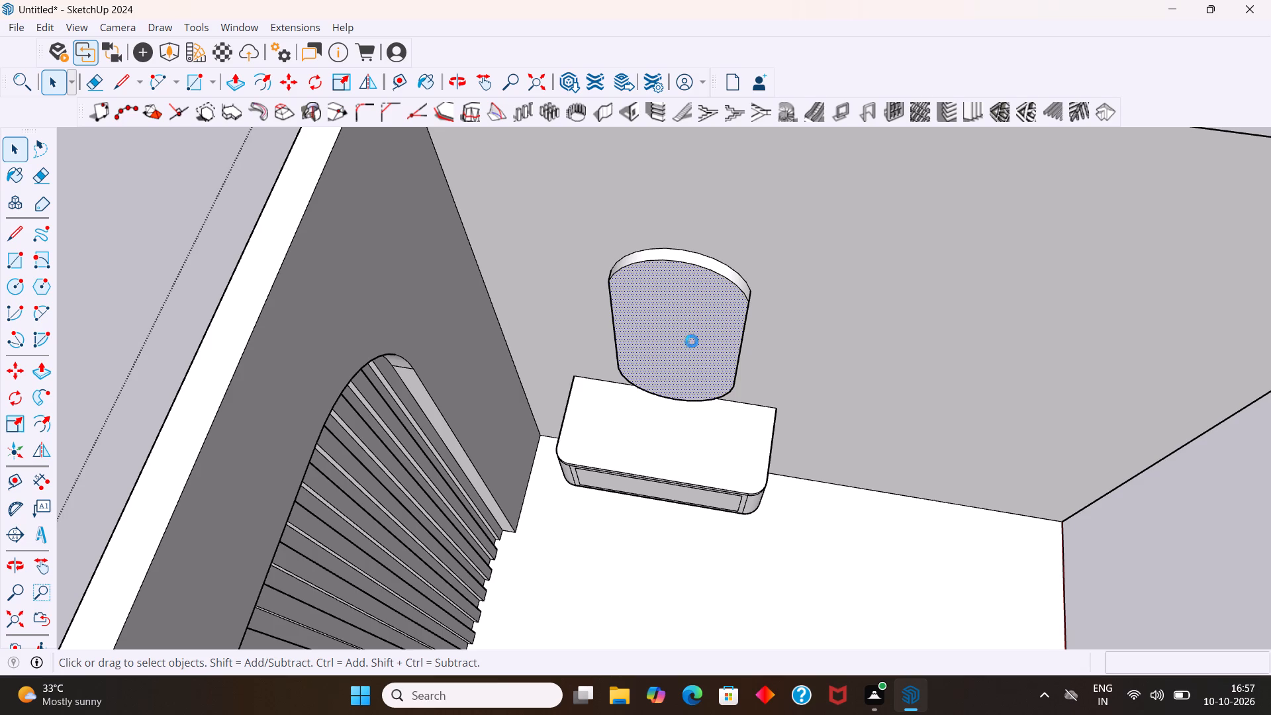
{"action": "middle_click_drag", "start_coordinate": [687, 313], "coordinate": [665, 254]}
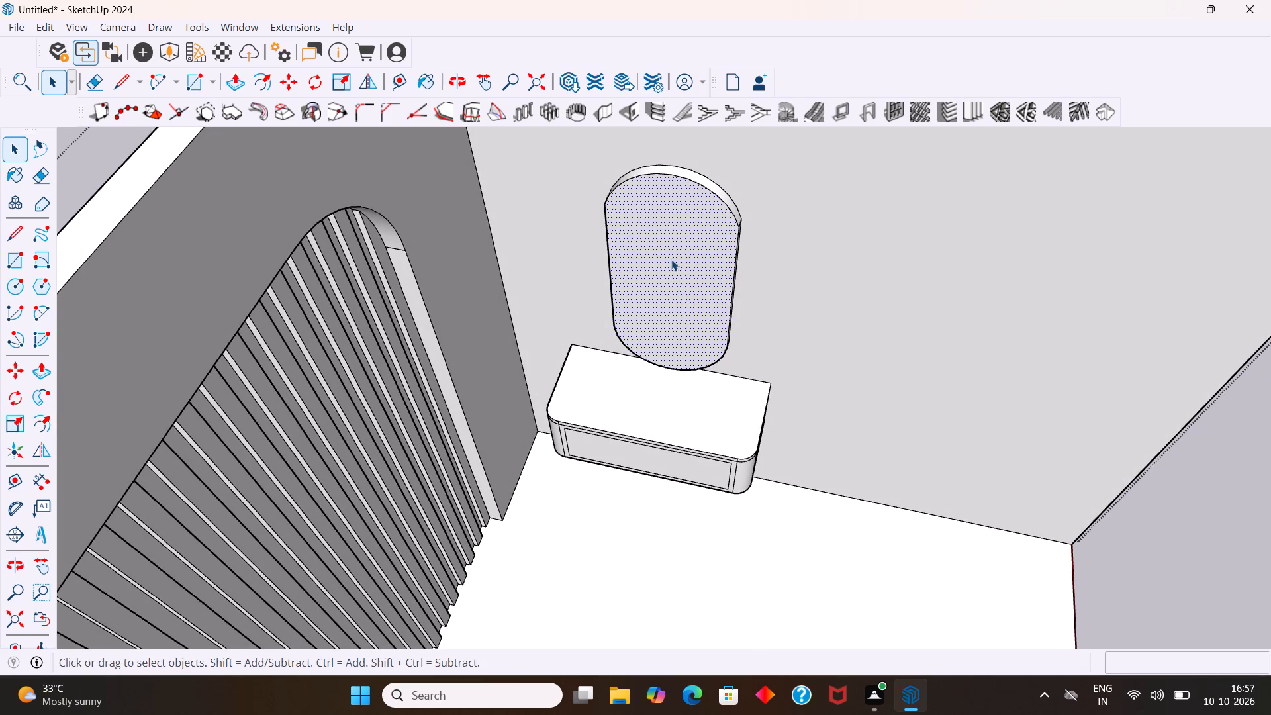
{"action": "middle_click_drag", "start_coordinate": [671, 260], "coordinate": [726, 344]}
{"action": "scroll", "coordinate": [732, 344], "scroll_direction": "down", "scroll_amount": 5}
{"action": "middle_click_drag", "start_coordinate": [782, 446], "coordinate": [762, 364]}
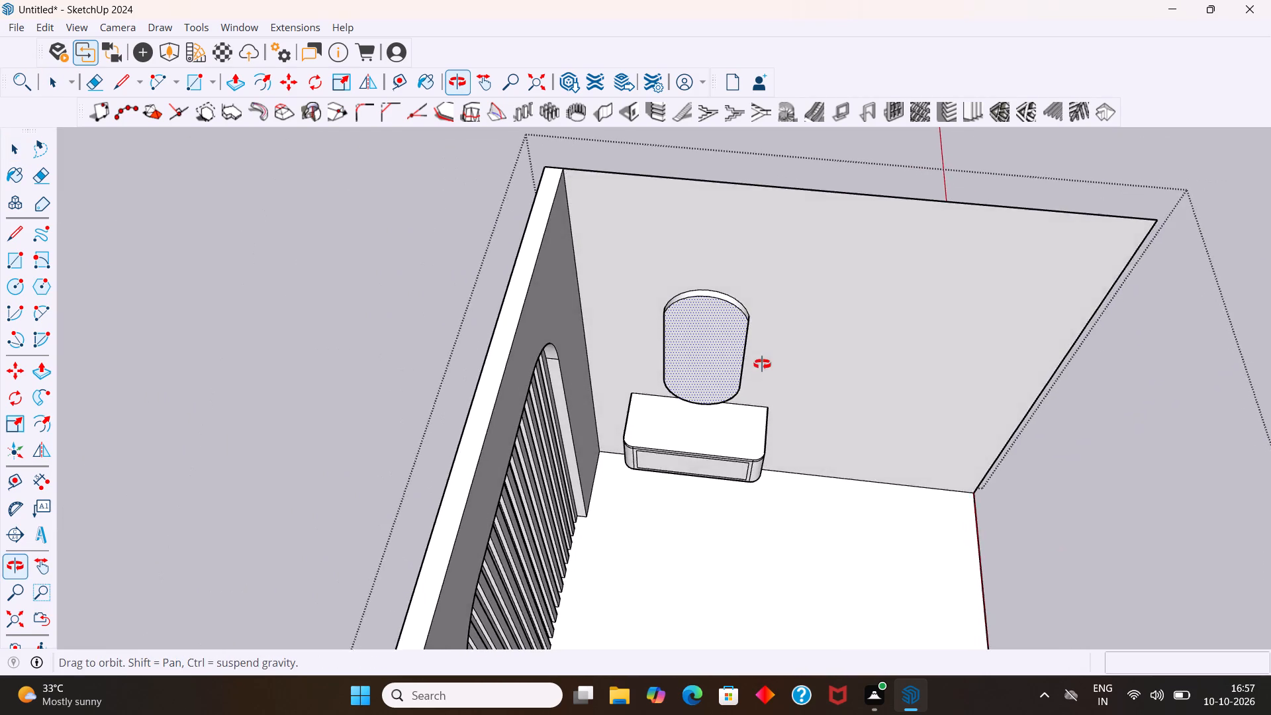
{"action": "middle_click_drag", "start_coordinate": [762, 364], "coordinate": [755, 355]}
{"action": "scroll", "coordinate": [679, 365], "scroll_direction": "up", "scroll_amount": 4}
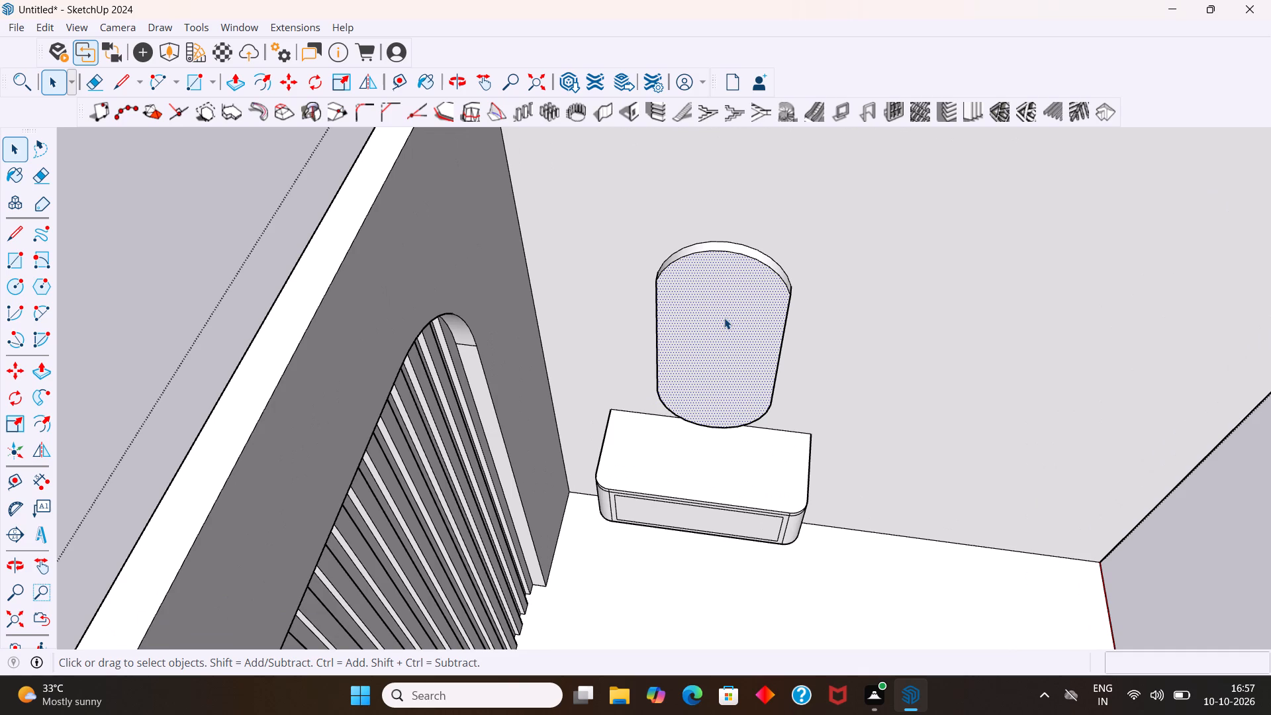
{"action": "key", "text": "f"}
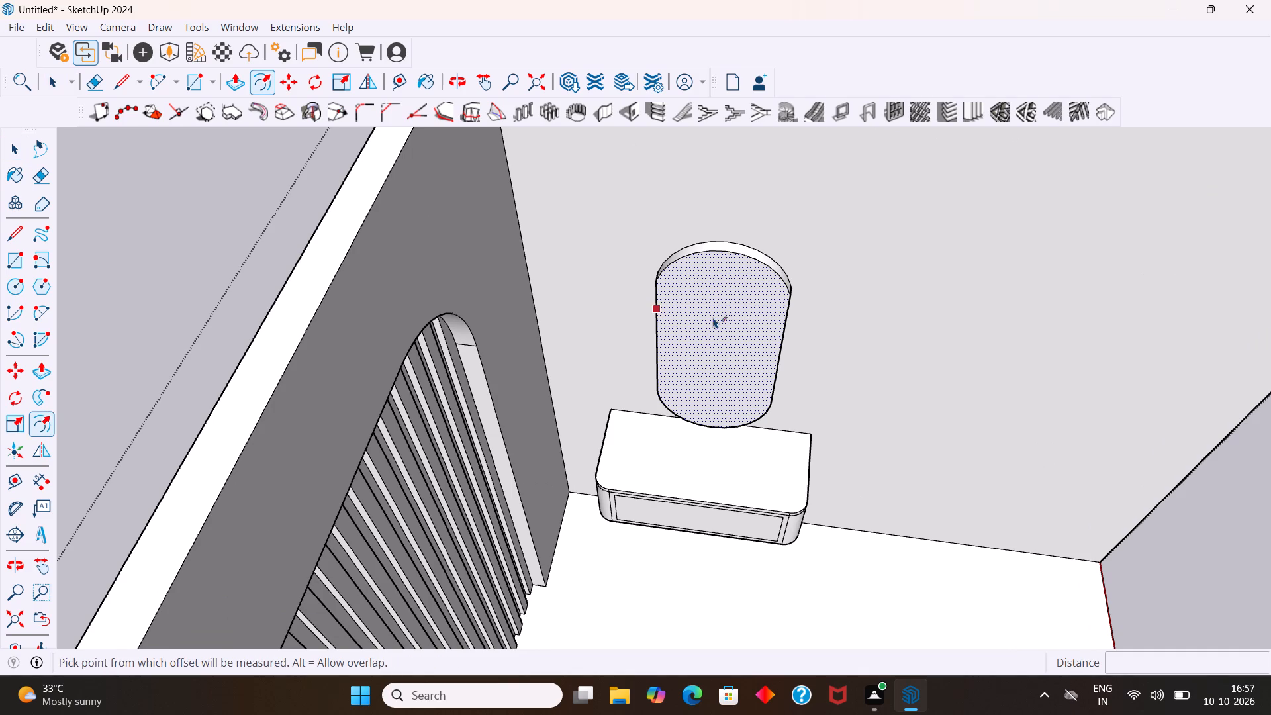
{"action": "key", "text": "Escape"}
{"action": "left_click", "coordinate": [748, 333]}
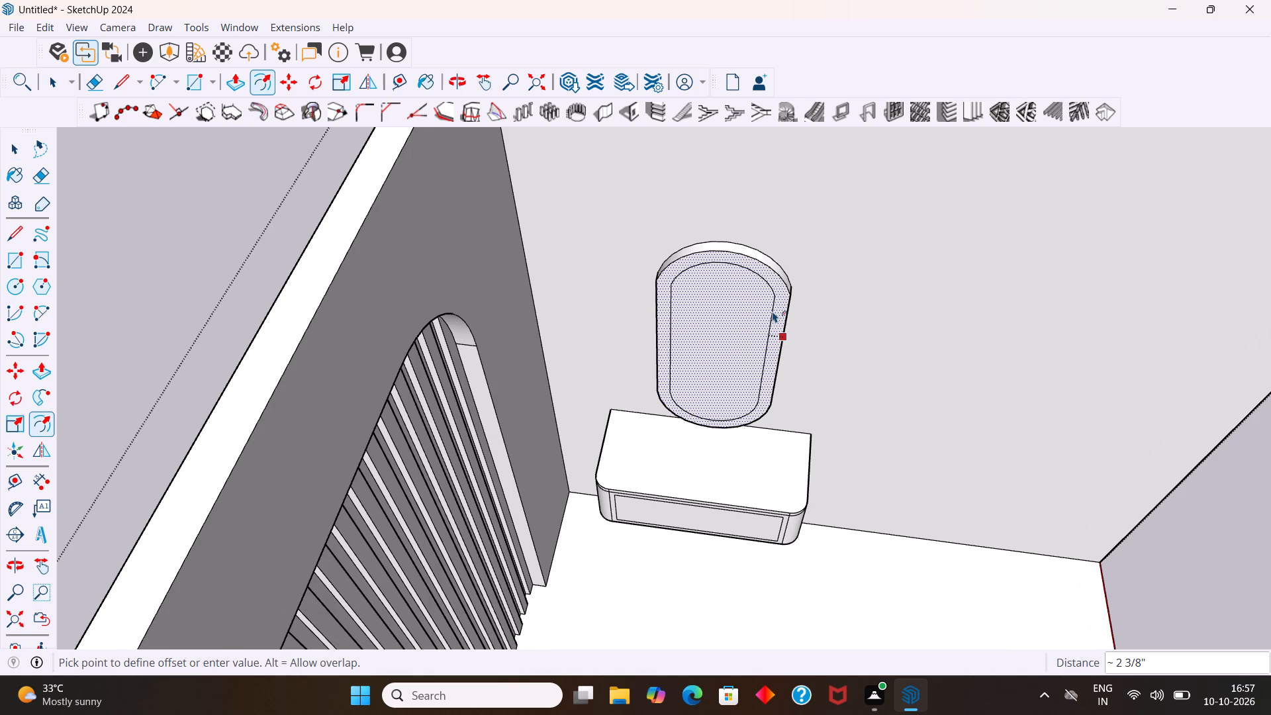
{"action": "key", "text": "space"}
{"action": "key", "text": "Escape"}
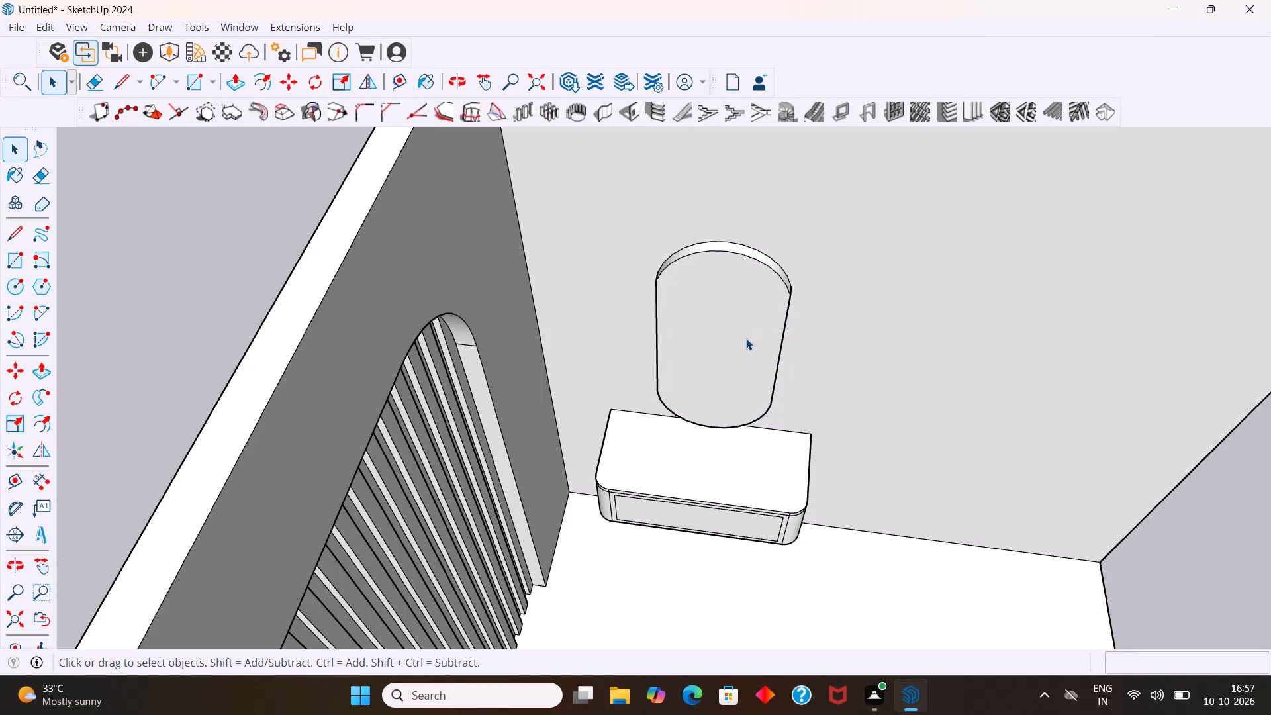
Push/Pull the capsule panel's front face by 1", adding a second band around its rim.
{"action": "left_click", "coordinate": [745, 338]}
{"action": "scroll", "coordinate": [745, 334], "scroll_direction": "down", "scroll_amount": 8}
{"action": "left_click", "coordinate": [541, 324]}
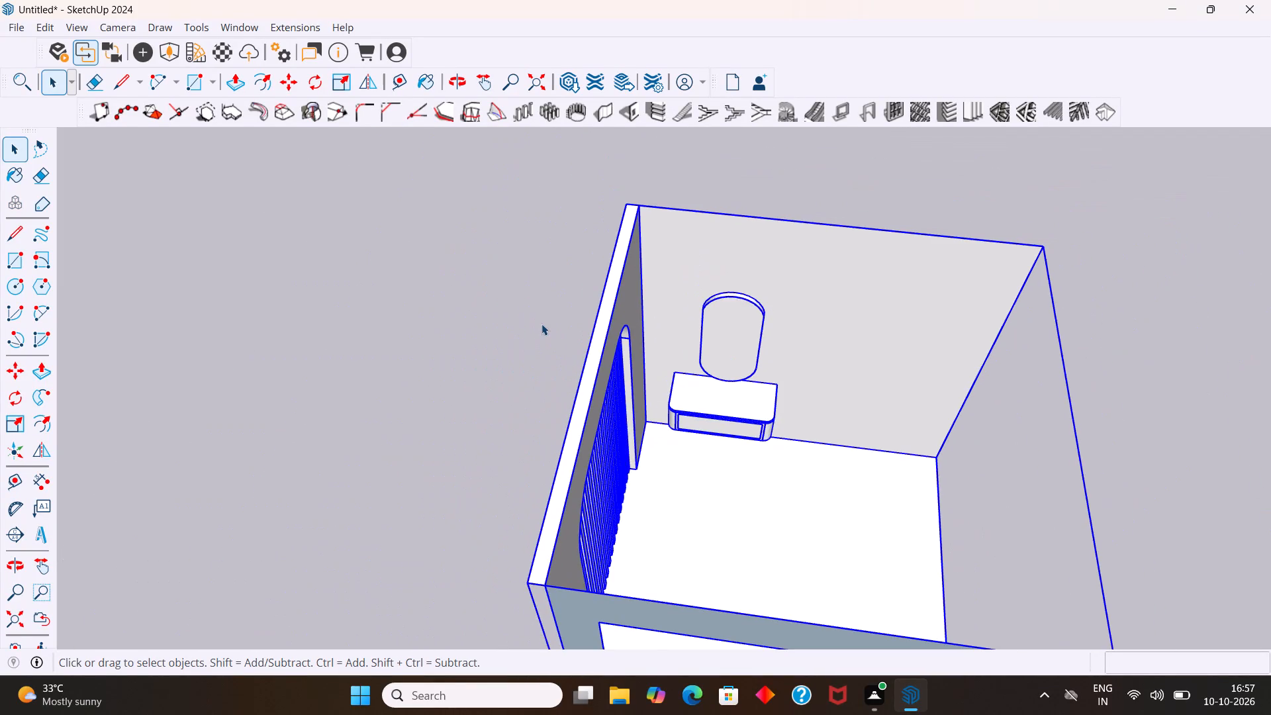
{"action": "double_click", "coordinate": [660, 359]}
{"action": "left_click", "coordinate": [660, 358]}
{"action": "scroll", "coordinate": [678, 337], "scroll_direction": "up", "scroll_amount": 4}
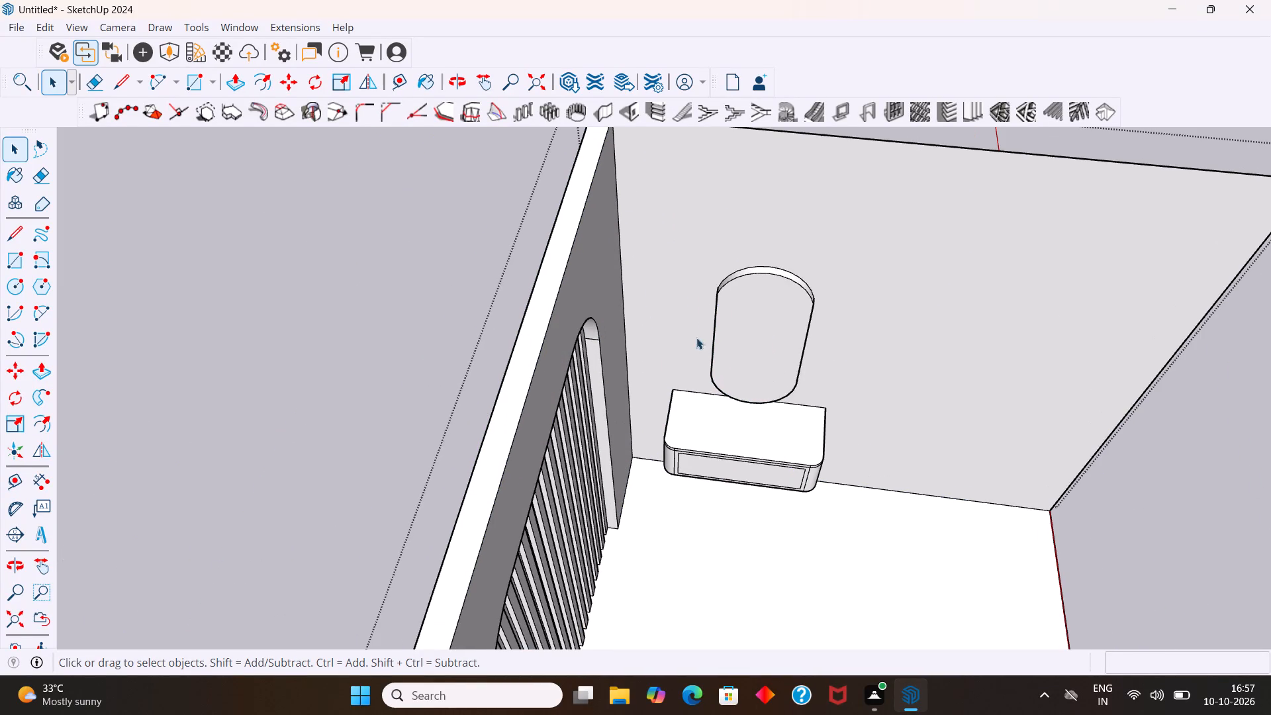
{"action": "left_click", "coordinate": [766, 354]}
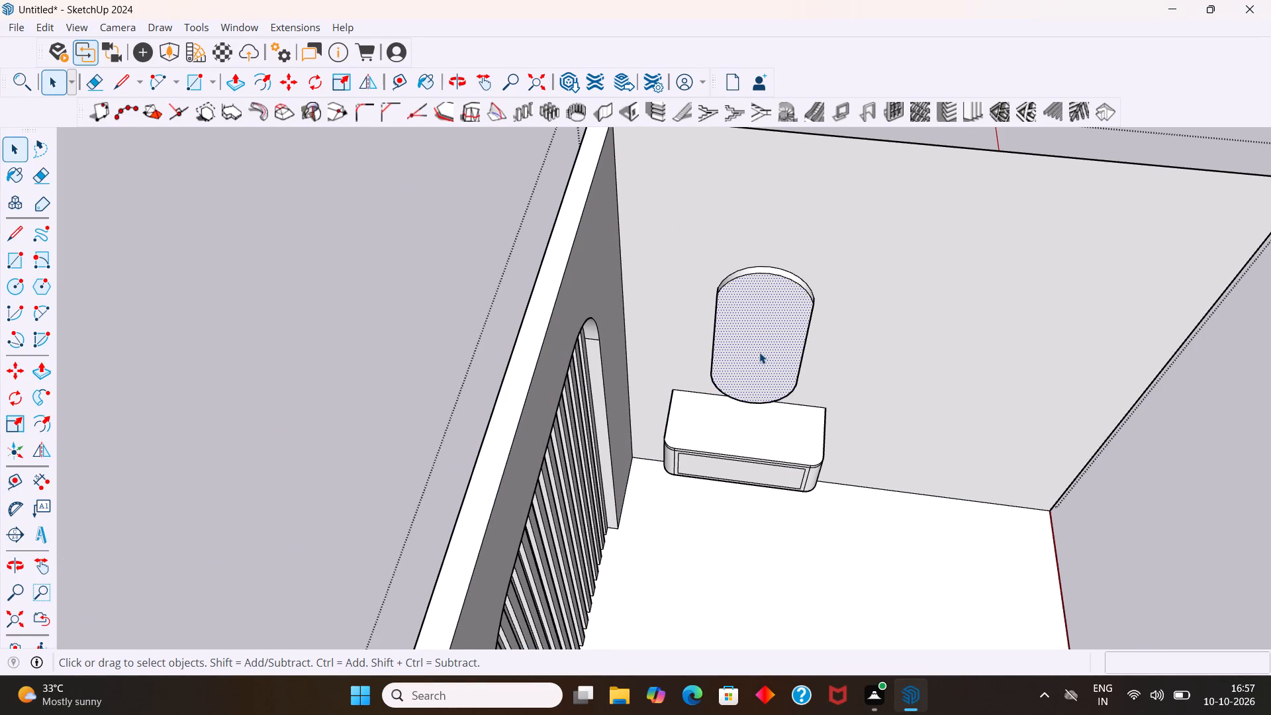
{"action": "key", "text": "p"}
{"action": "left_click_drag", "start_coordinate": [751, 359], "coordinate": [761, 357]}
{"action": "key", "text": "1"}
{"action": "key", "text": "Return"}
{"action": "key", "text": "space"}
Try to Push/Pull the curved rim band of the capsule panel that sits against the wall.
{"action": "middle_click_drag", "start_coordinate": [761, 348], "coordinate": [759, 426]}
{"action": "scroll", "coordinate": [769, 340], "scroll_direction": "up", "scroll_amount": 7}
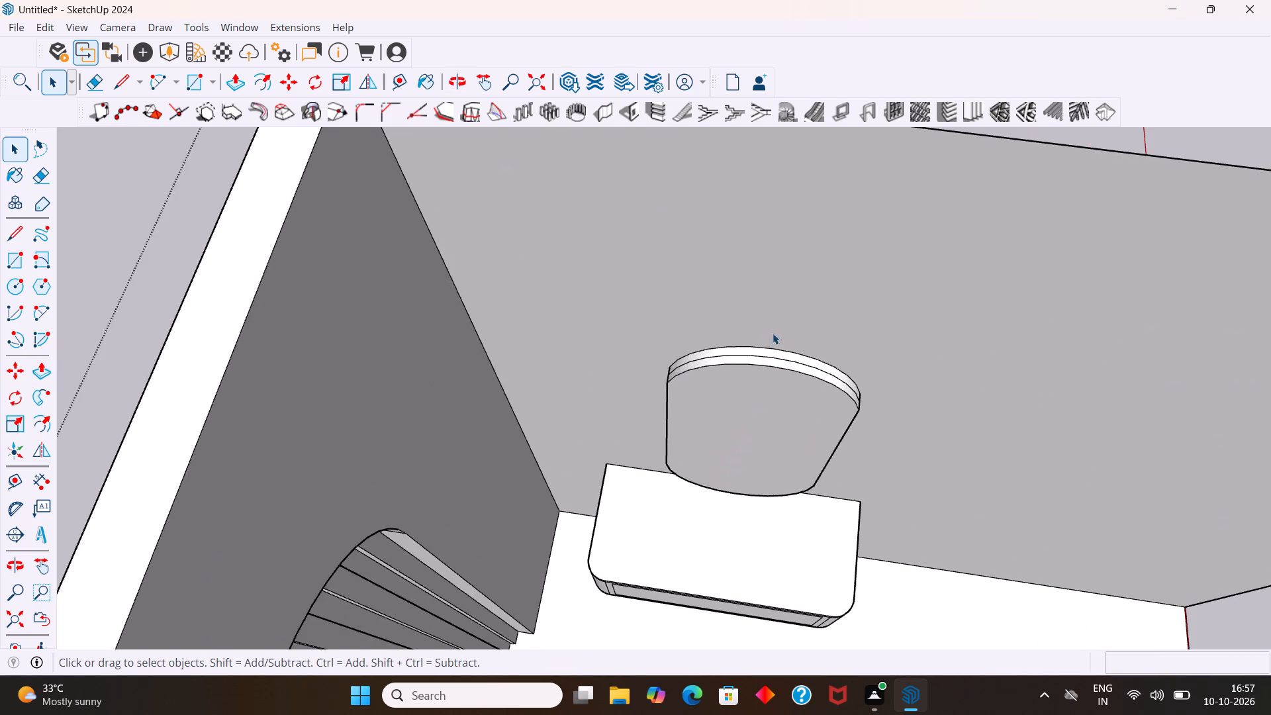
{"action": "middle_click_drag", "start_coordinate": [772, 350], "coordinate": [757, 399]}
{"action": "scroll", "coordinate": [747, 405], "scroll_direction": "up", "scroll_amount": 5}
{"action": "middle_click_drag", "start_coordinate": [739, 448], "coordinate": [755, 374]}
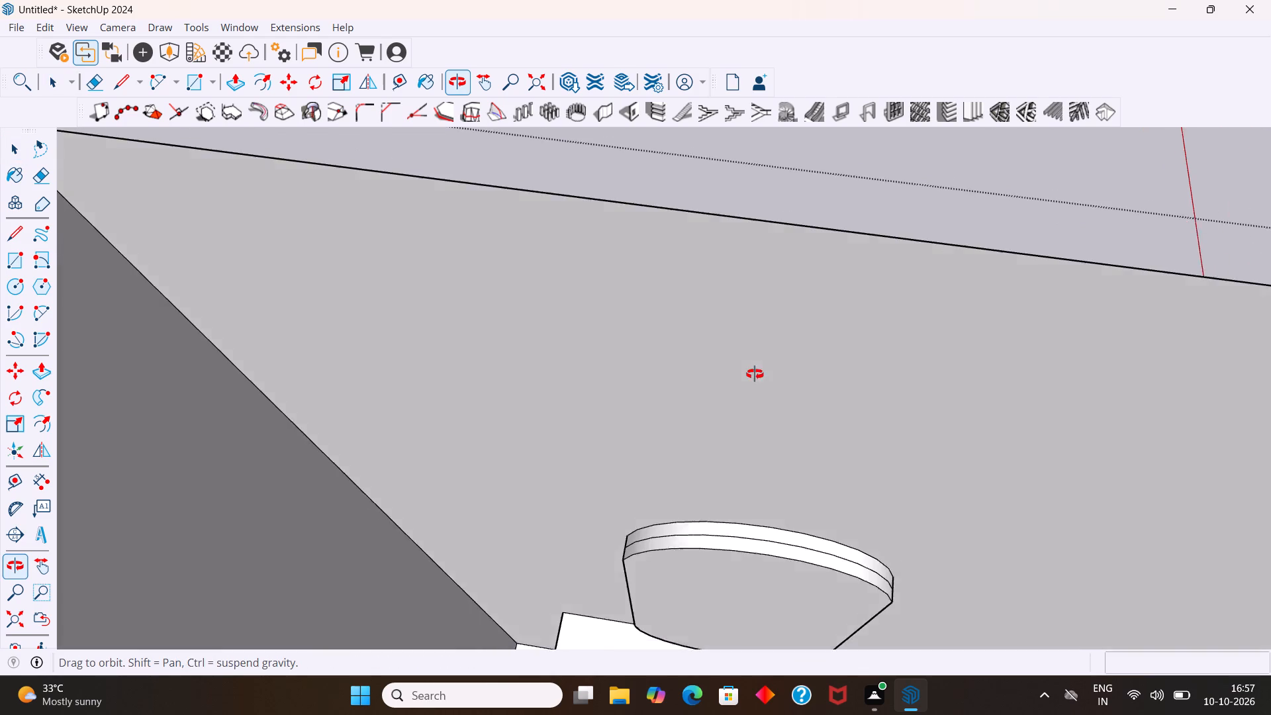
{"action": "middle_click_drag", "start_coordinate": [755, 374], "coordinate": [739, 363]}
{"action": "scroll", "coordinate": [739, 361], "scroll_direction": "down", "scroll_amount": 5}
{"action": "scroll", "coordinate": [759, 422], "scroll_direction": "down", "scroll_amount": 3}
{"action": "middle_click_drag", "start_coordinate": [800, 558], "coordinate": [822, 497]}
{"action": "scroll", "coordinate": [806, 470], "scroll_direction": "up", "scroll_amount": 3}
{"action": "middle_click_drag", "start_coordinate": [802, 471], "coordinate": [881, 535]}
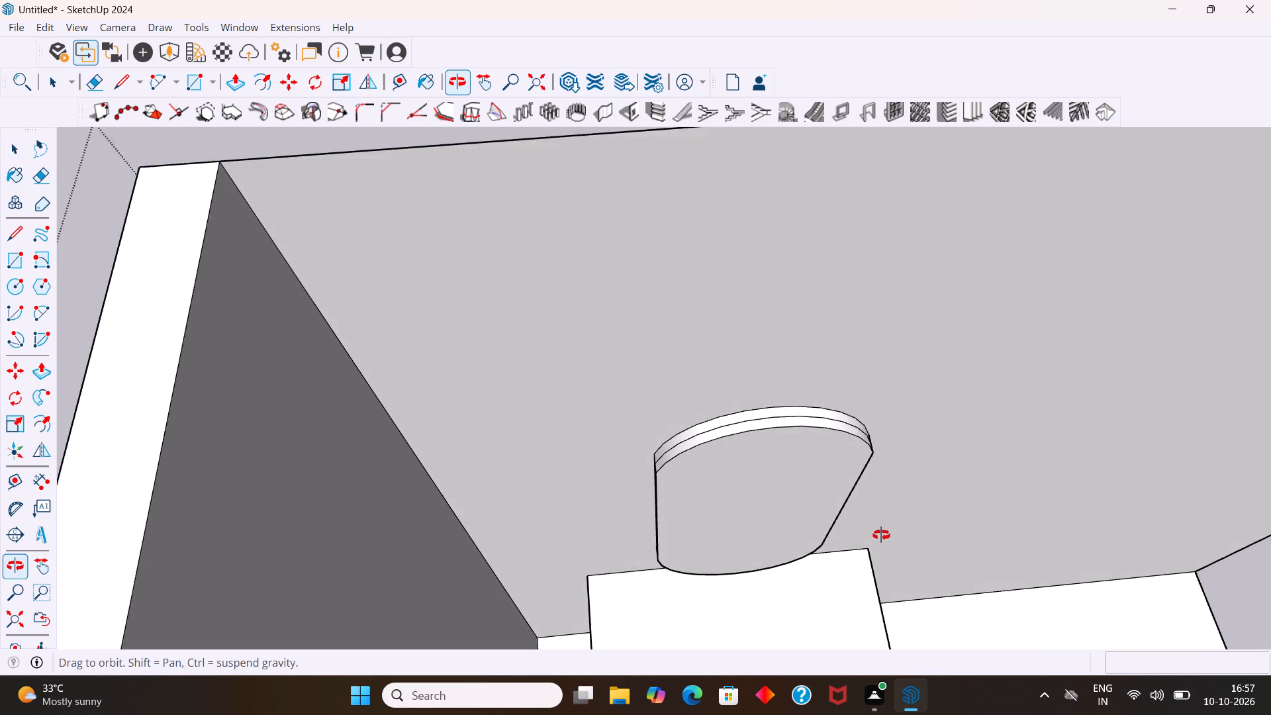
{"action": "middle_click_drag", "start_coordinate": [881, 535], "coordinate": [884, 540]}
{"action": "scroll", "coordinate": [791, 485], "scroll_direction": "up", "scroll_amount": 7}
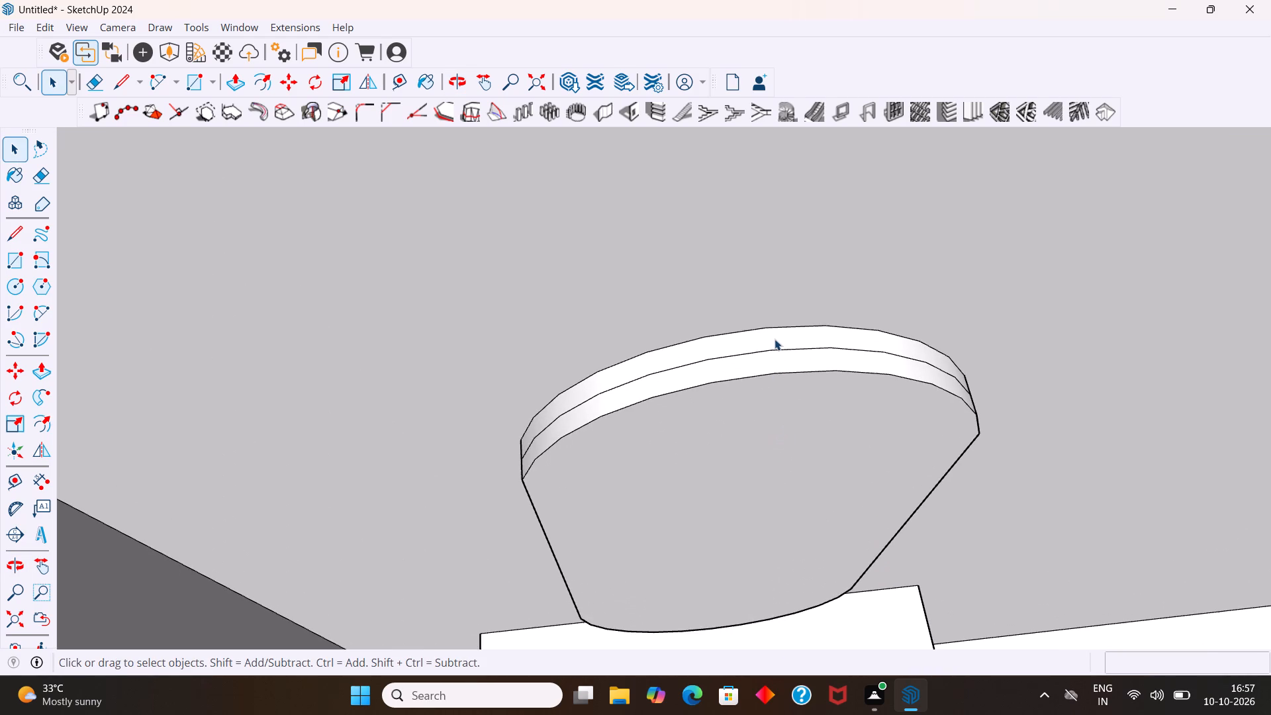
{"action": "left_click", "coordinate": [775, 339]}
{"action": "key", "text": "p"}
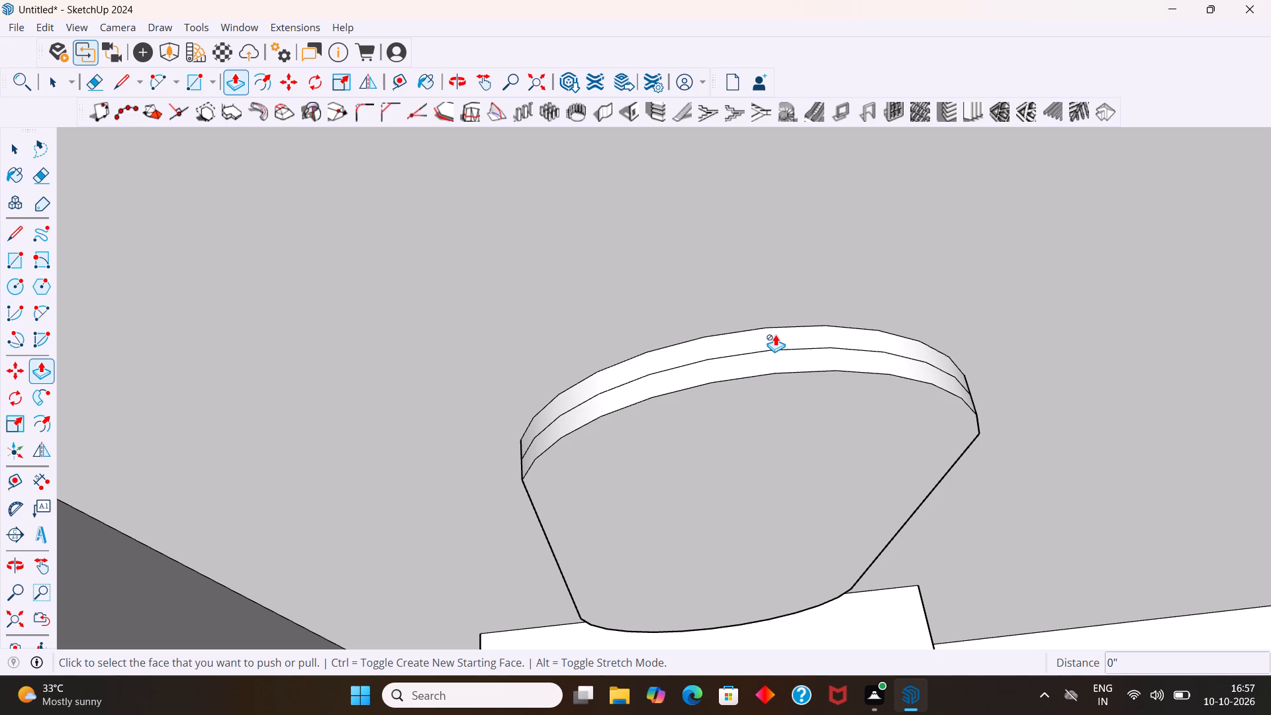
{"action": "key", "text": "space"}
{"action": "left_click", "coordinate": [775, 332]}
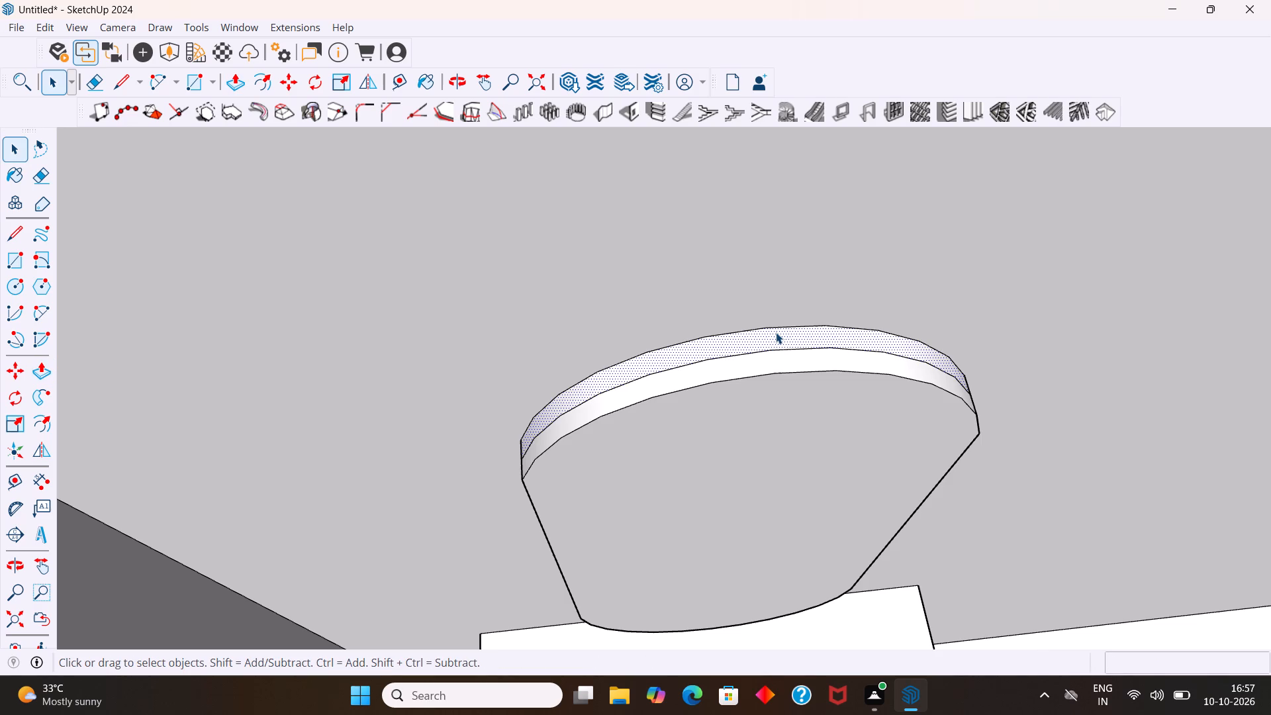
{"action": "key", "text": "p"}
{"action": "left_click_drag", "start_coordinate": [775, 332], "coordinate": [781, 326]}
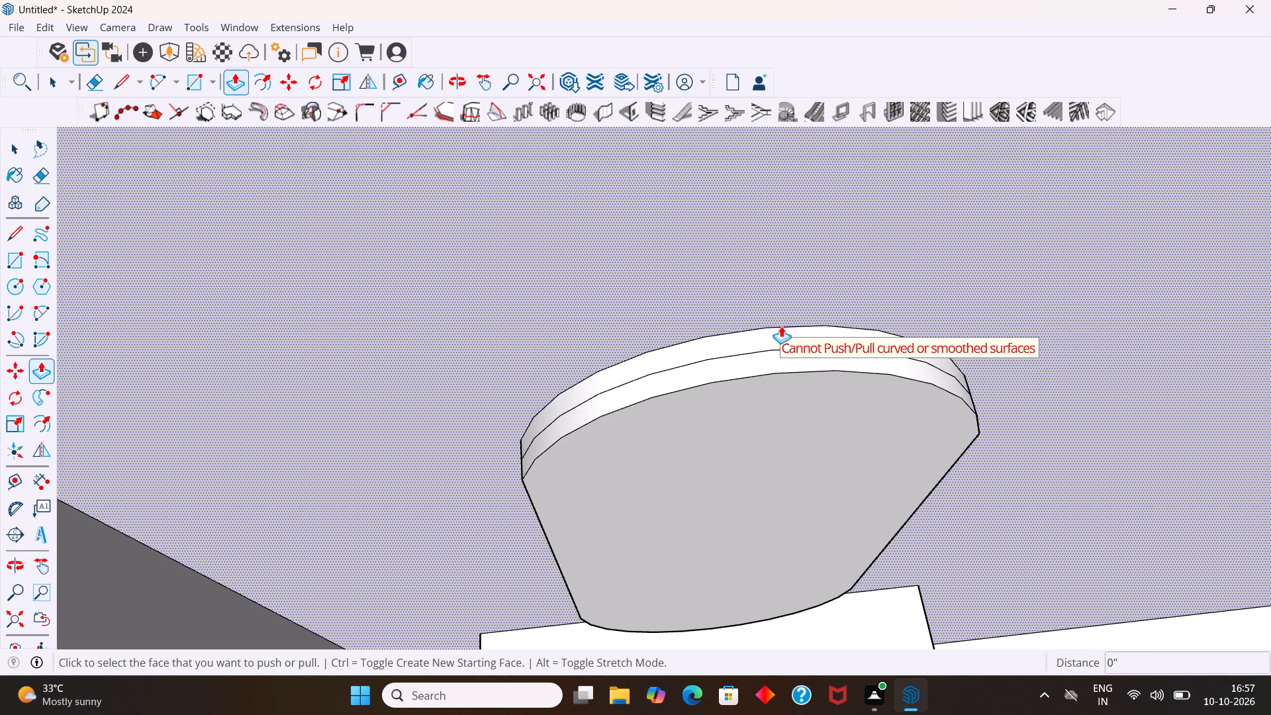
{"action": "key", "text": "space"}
Copy the inset vertical edge nearest the fluted wall about 1' 4" to the middle of the bedside unit's front, splitting it in two.
{"action": "scroll", "coordinate": [767, 334], "scroll_direction": "down", "scroll_amount": 4}
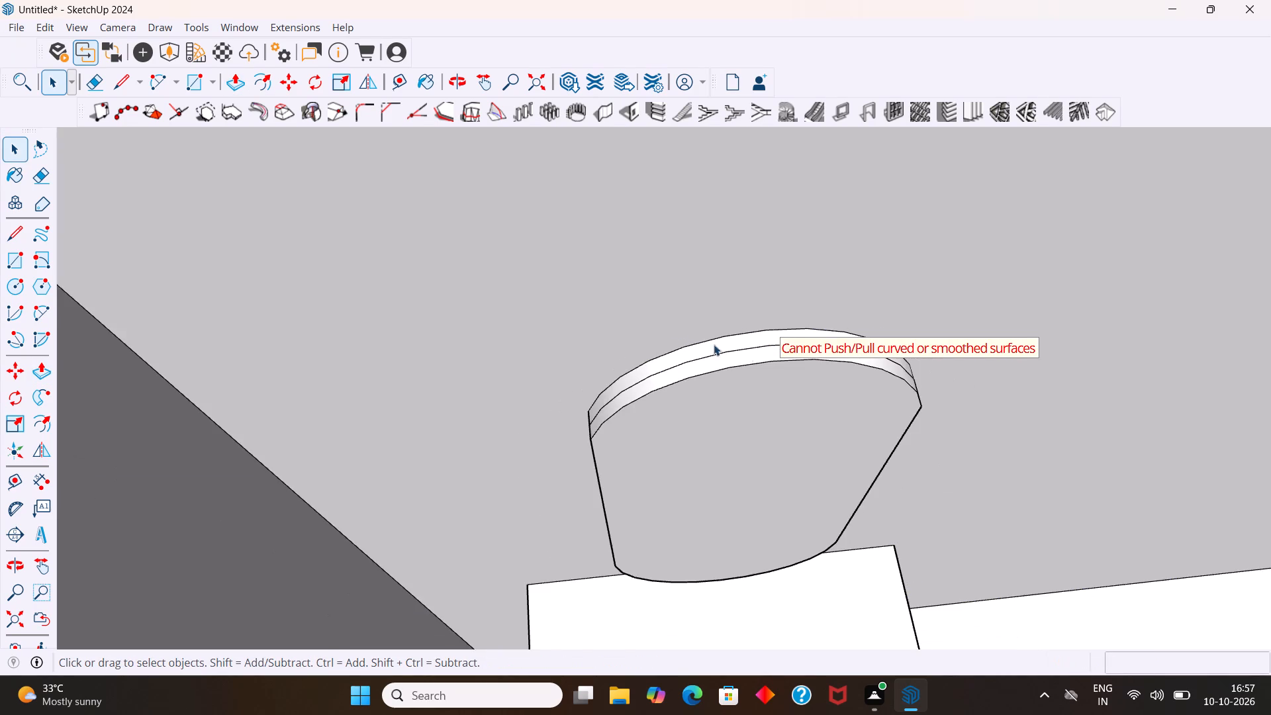
{"action": "scroll", "coordinate": [676, 326], "scroll_direction": "down", "scroll_amount": 14}
{"action": "scroll", "coordinate": [544, 263], "scroll_direction": "down", "scroll_amount": 14}
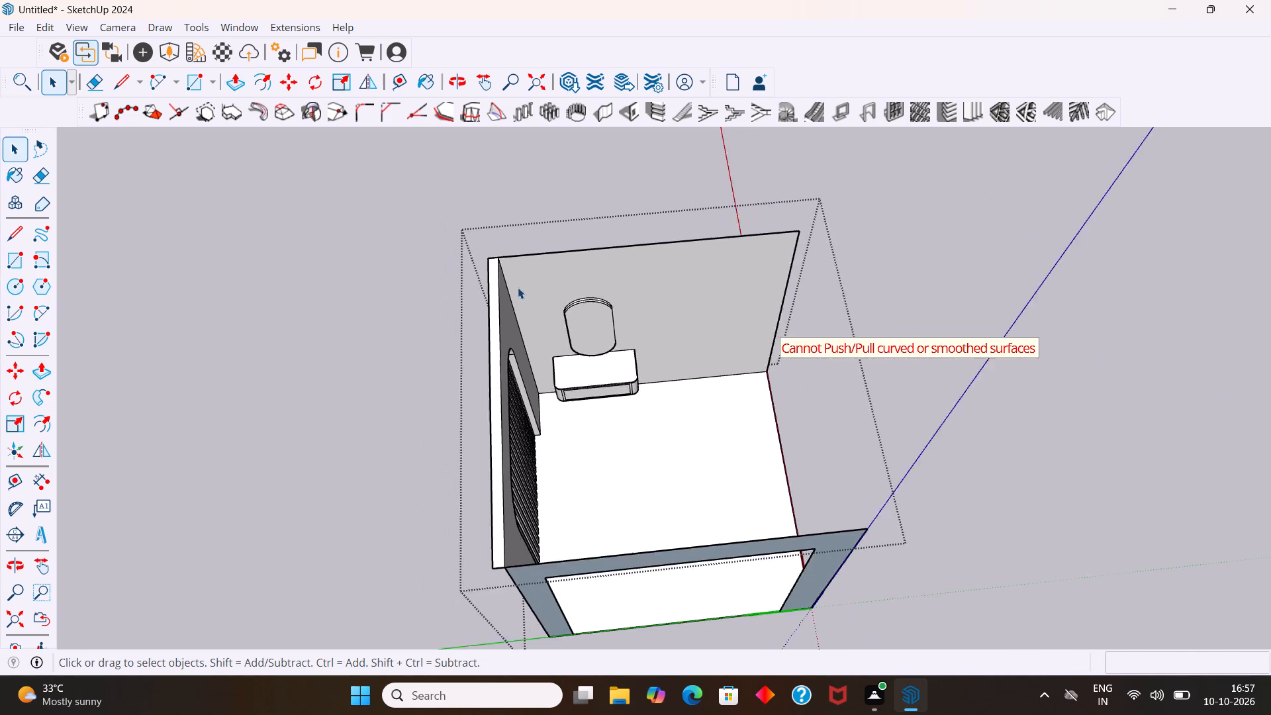
{"action": "middle_click_drag", "start_coordinate": [895, 491], "coordinate": [824, 166]}
{"action": "scroll", "coordinate": [507, 440], "scroll_direction": "up", "scroll_amount": 1}
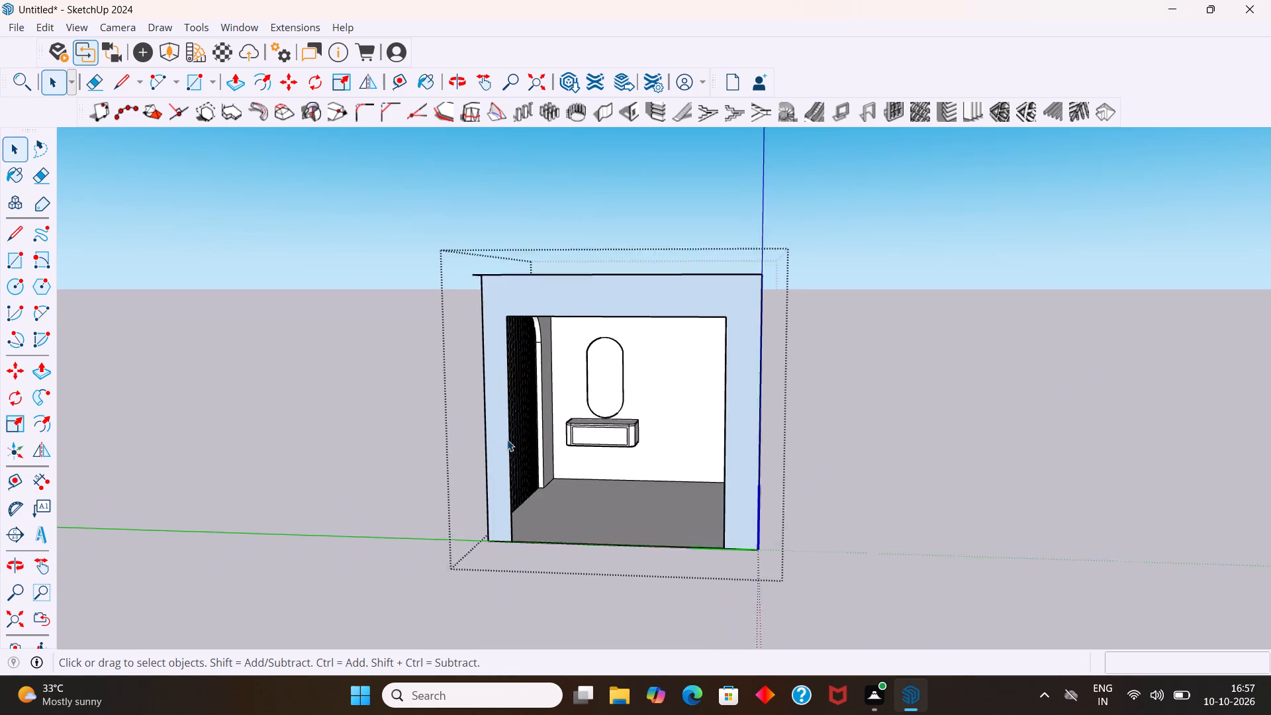
{"action": "scroll", "coordinate": [507, 440], "scroll_direction": "up", "scroll_amount": 2}
{"action": "scroll", "coordinate": [578, 384], "scroll_direction": "up", "scroll_amount": 6}
{"action": "scroll", "coordinate": [638, 506], "scroll_direction": "up", "scroll_amount": 7}
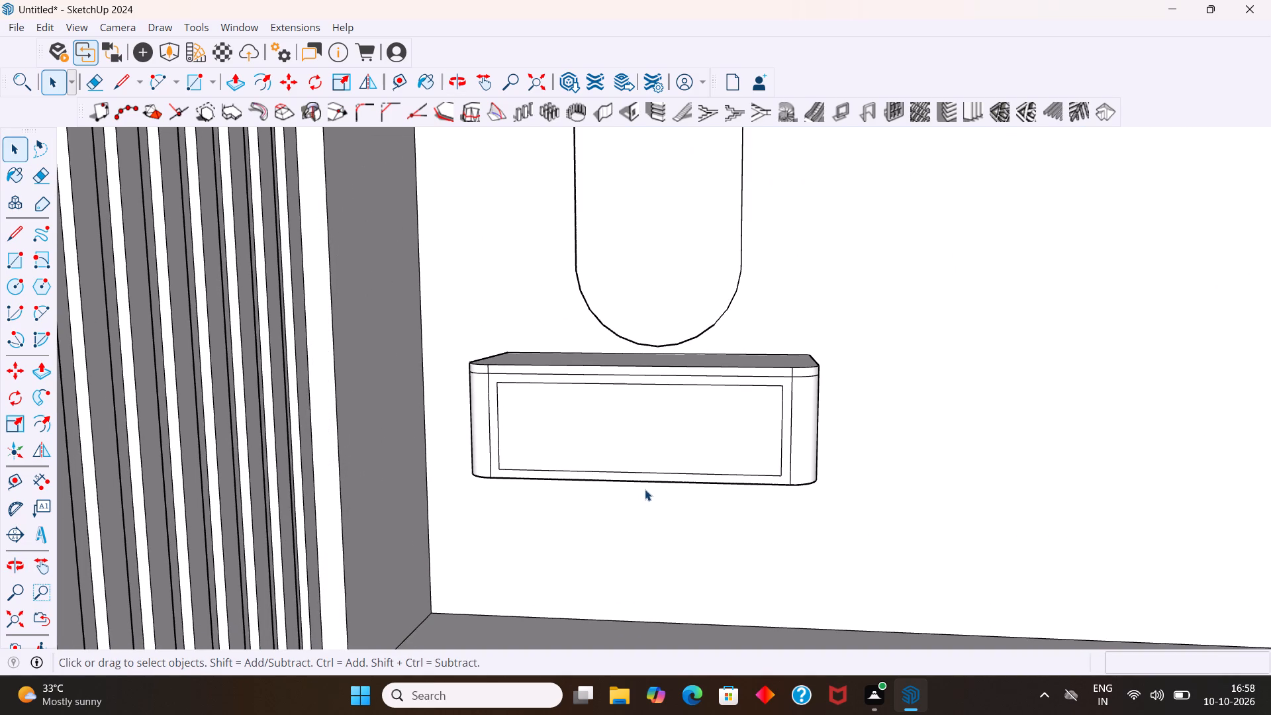
{"action": "left_click", "coordinate": [497, 442]}
{"action": "key", "text": "m"}
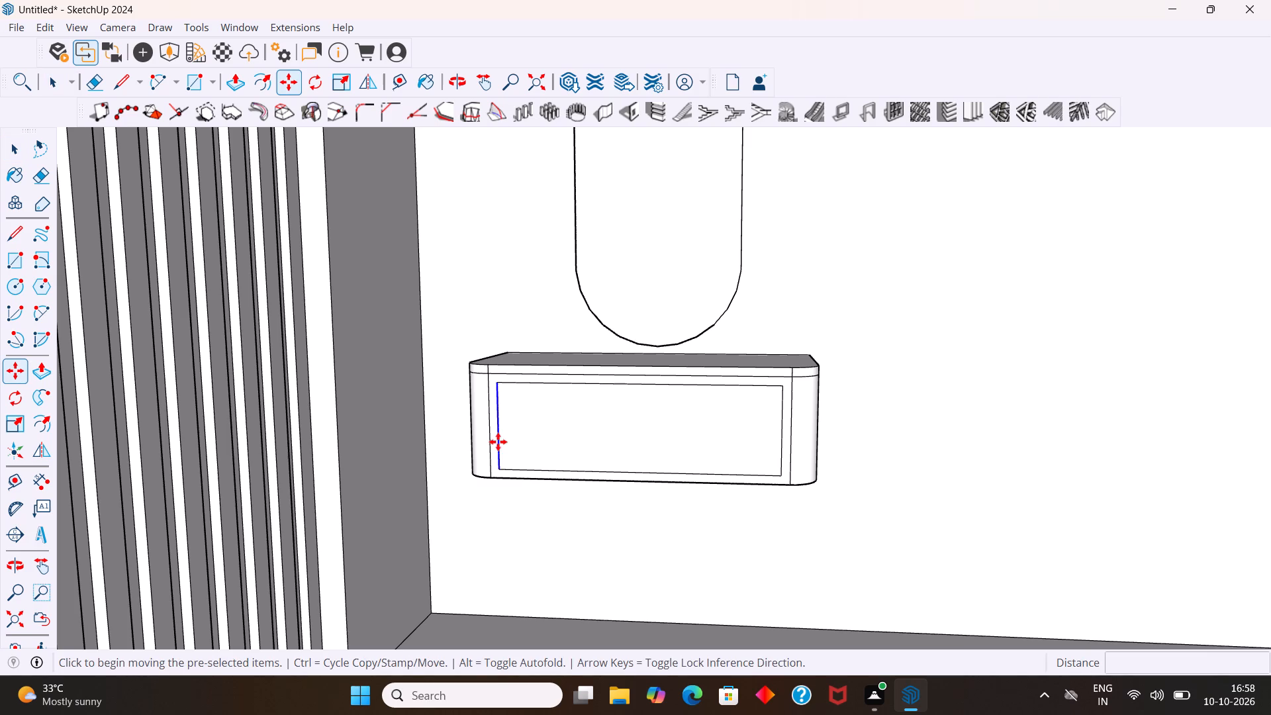
{"action": "left_click", "coordinate": [498, 466]}
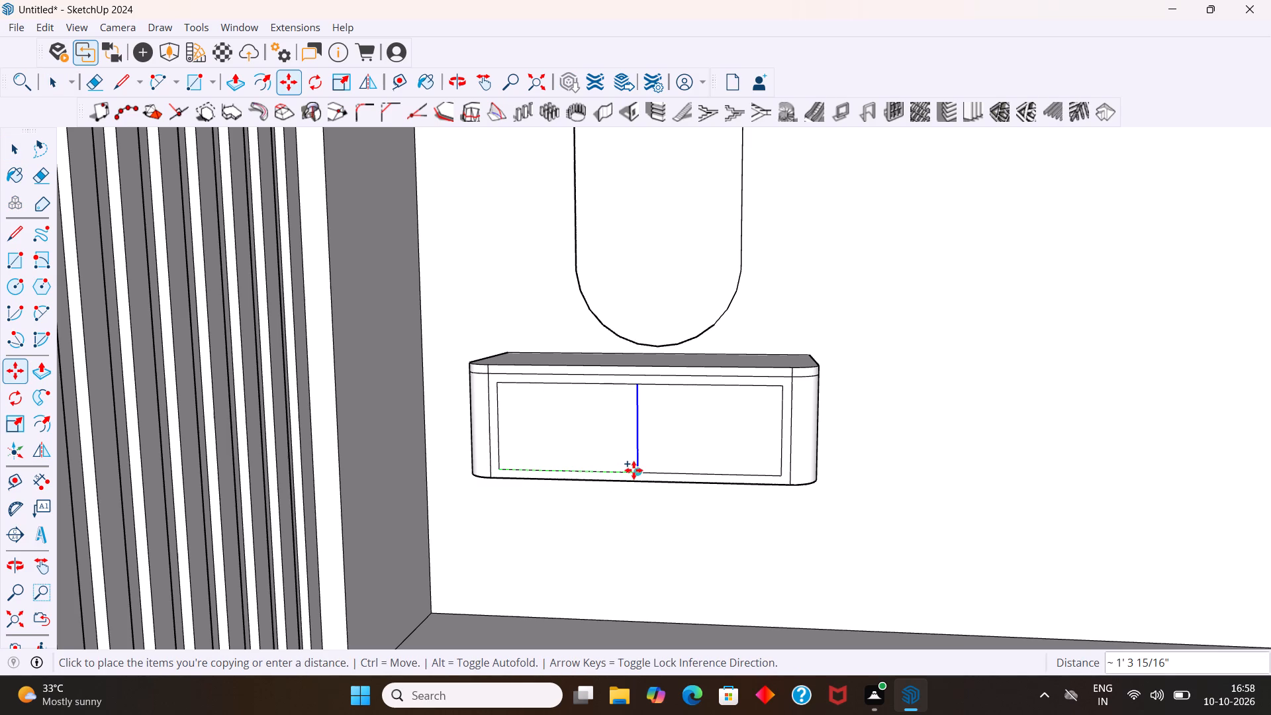
{"action": "left_click", "coordinate": [634, 470]}
{"action": "key", "text": "space"}
{"action": "scroll", "coordinate": [610, 465], "scroll_direction": "down", "scroll_amount": 8}
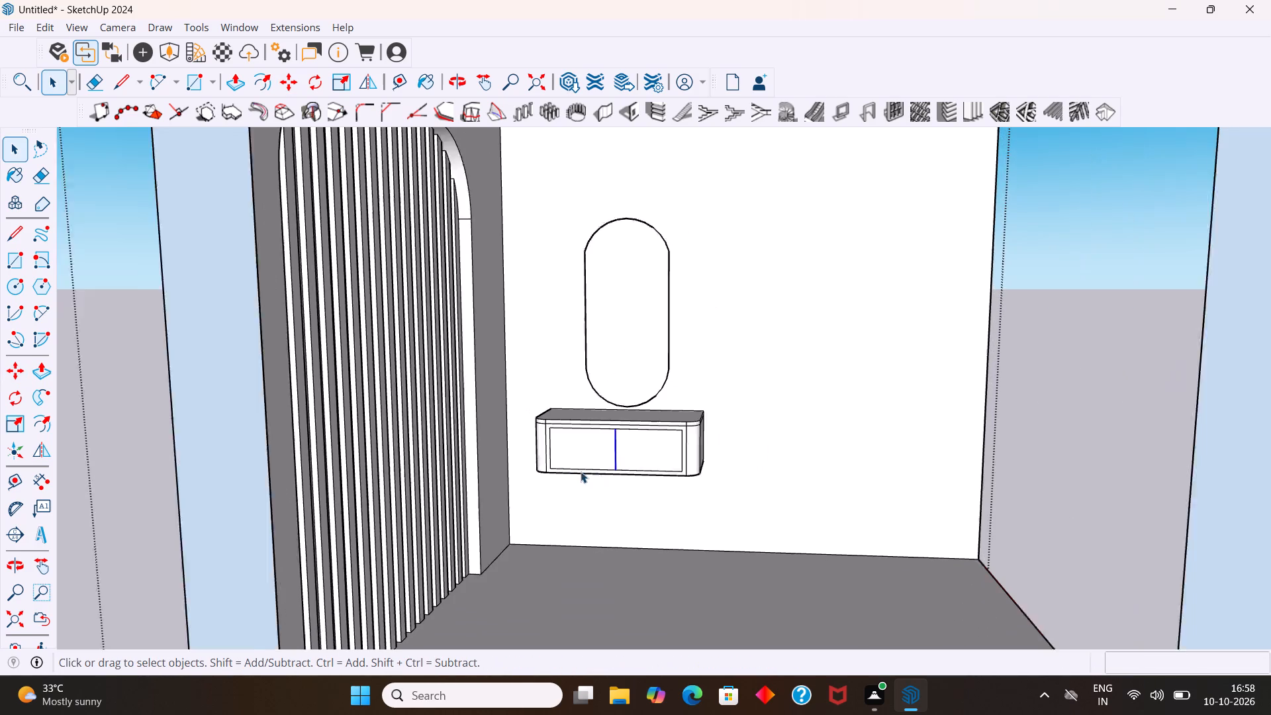
{"action": "scroll", "coordinate": [581, 471], "scroll_direction": "down", "scroll_amount": 1}
{"action": "left_click", "coordinate": [1039, 490]}
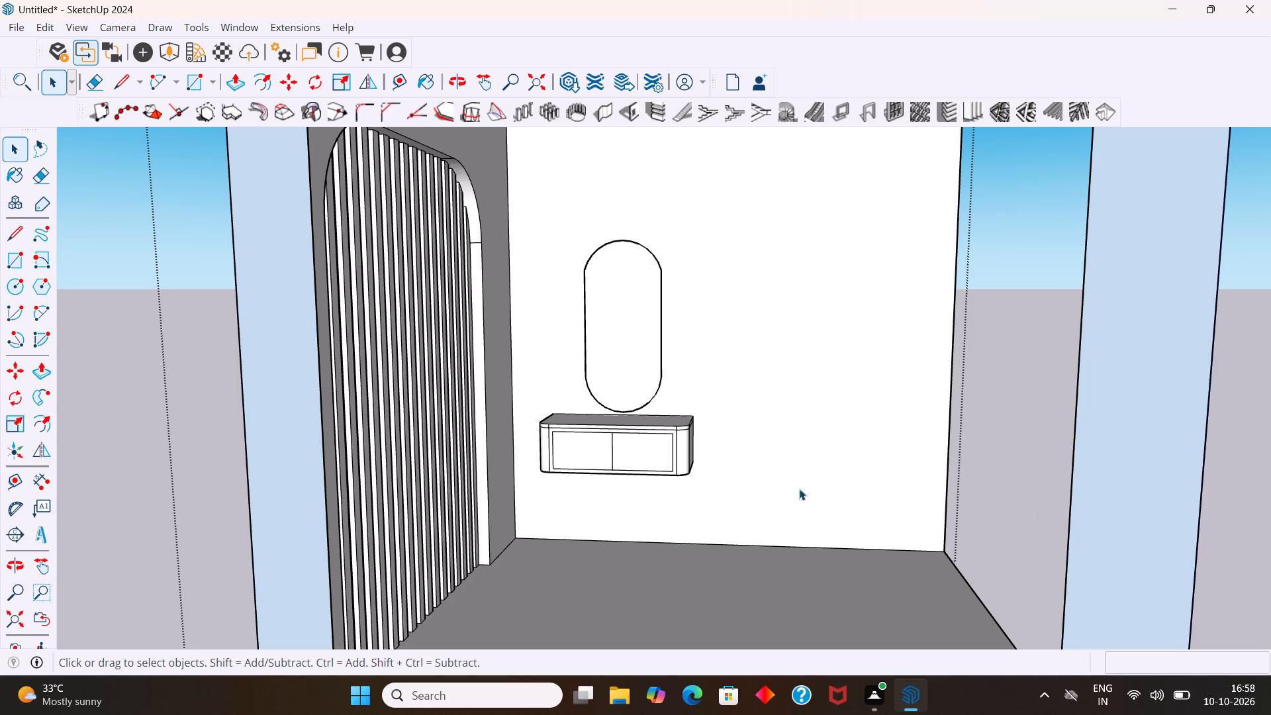
Import the BED_01 model from the Downloads folder.
{"action": "middle_click_drag", "start_coordinate": [763, 492], "coordinate": [762, 443]}
{"action": "scroll", "coordinate": [726, 452], "scroll_direction": "down", "scroll_amount": 3}
{"action": "middle_click_drag", "start_coordinate": [709, 468], "coordinate": [201, 567]}
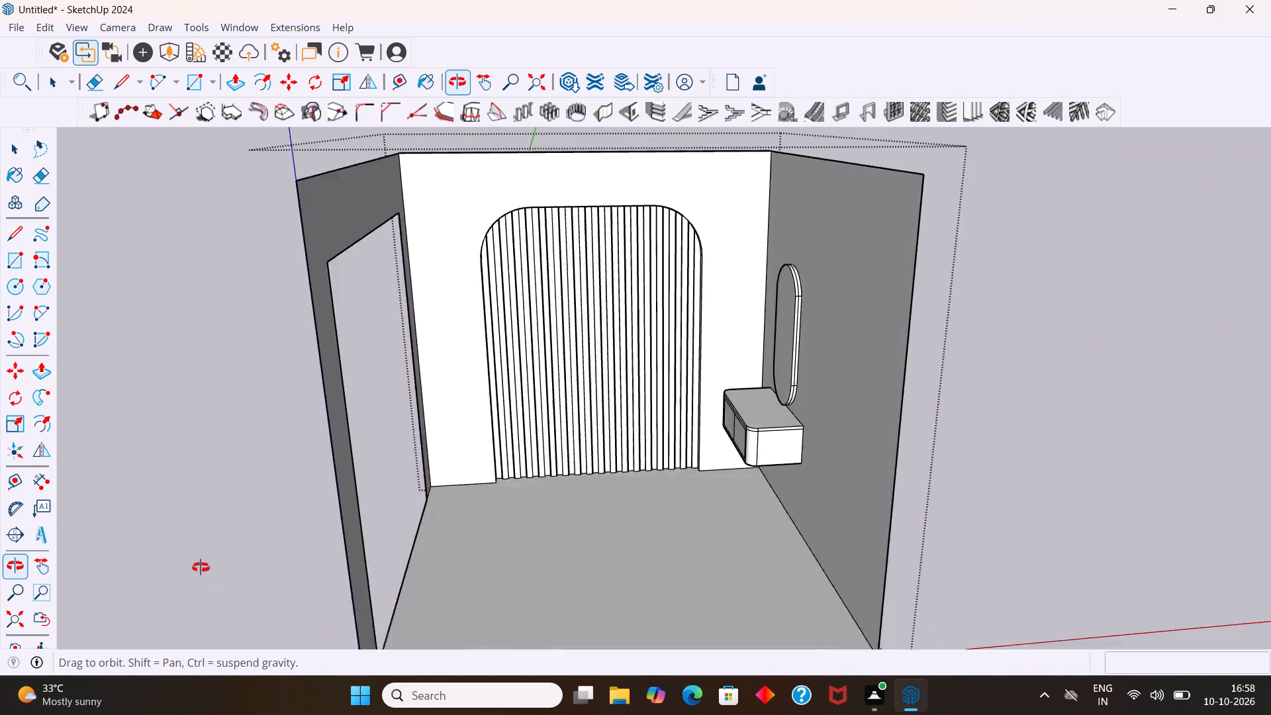
{"action": "middle_click_drag", "start_coordinate": [201, 567], "coordinate": [193, 557]}
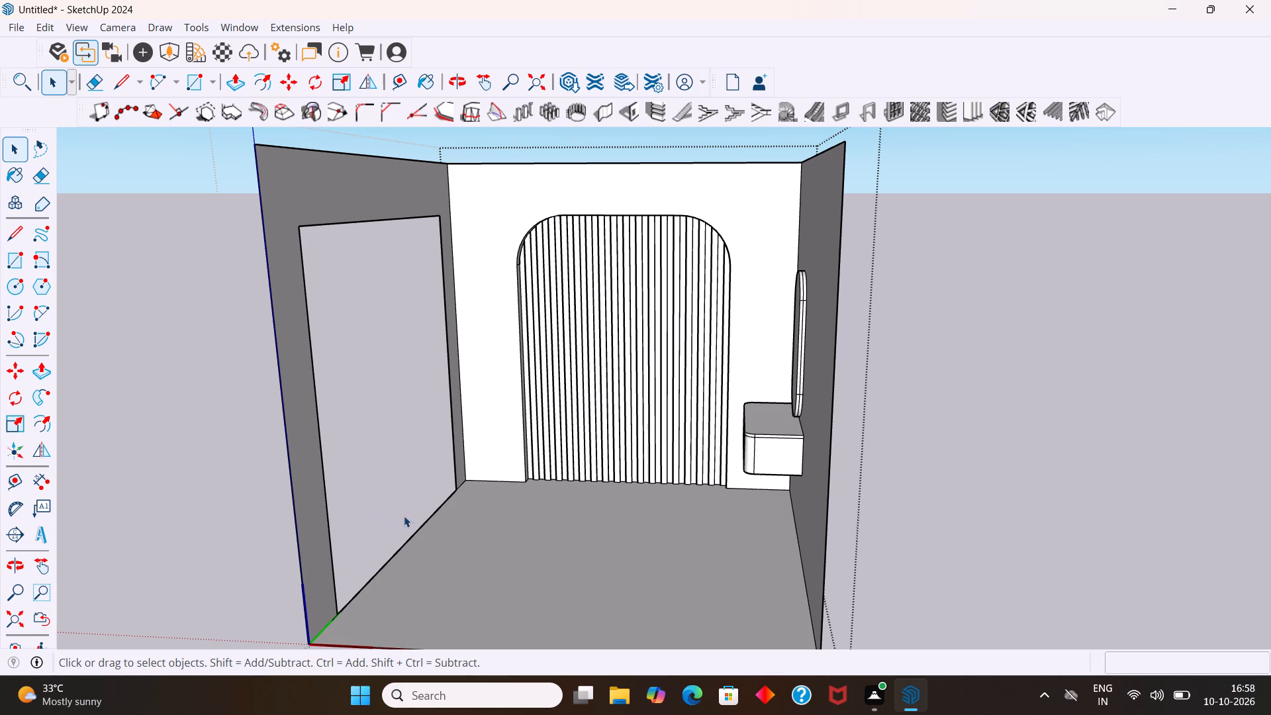
{"action": "middle_click_drag", "start_coordinate": [405, 516], "coordinate": [430, 520]}
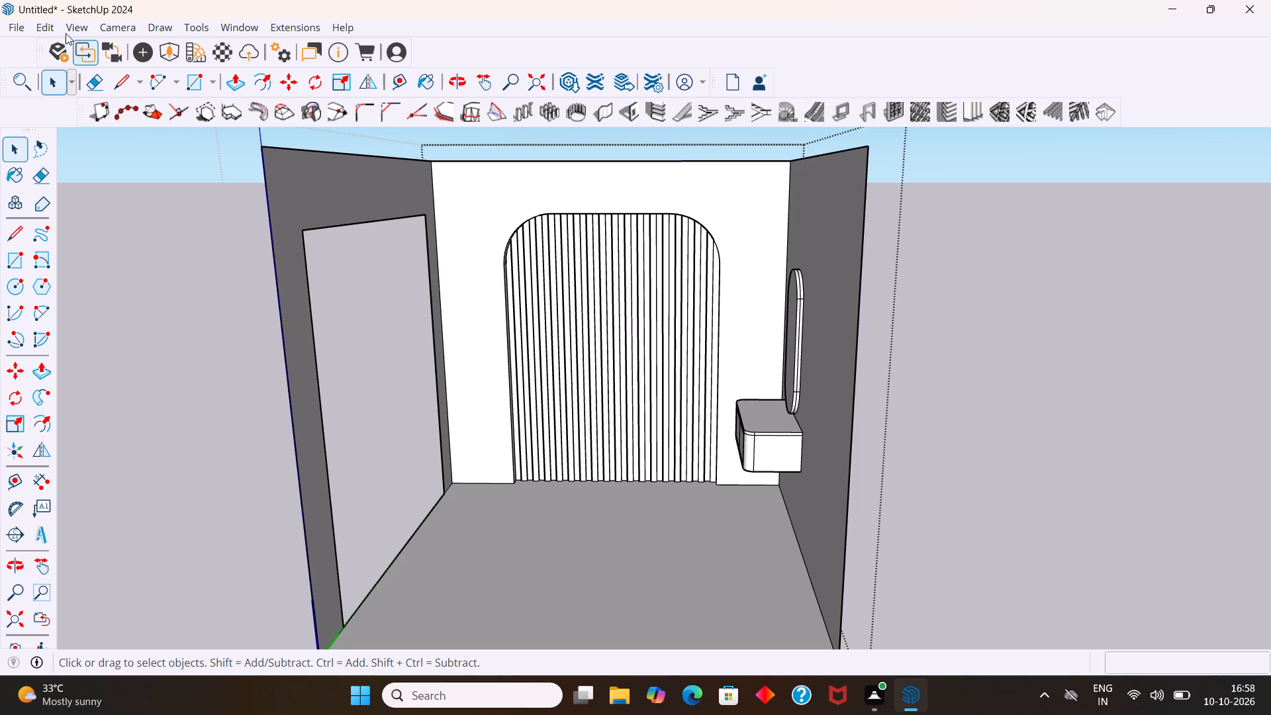
{"action": "left_click", "coordinate": [15, 30]}
{"action": "left_click", "coordinate": [91, 257]}
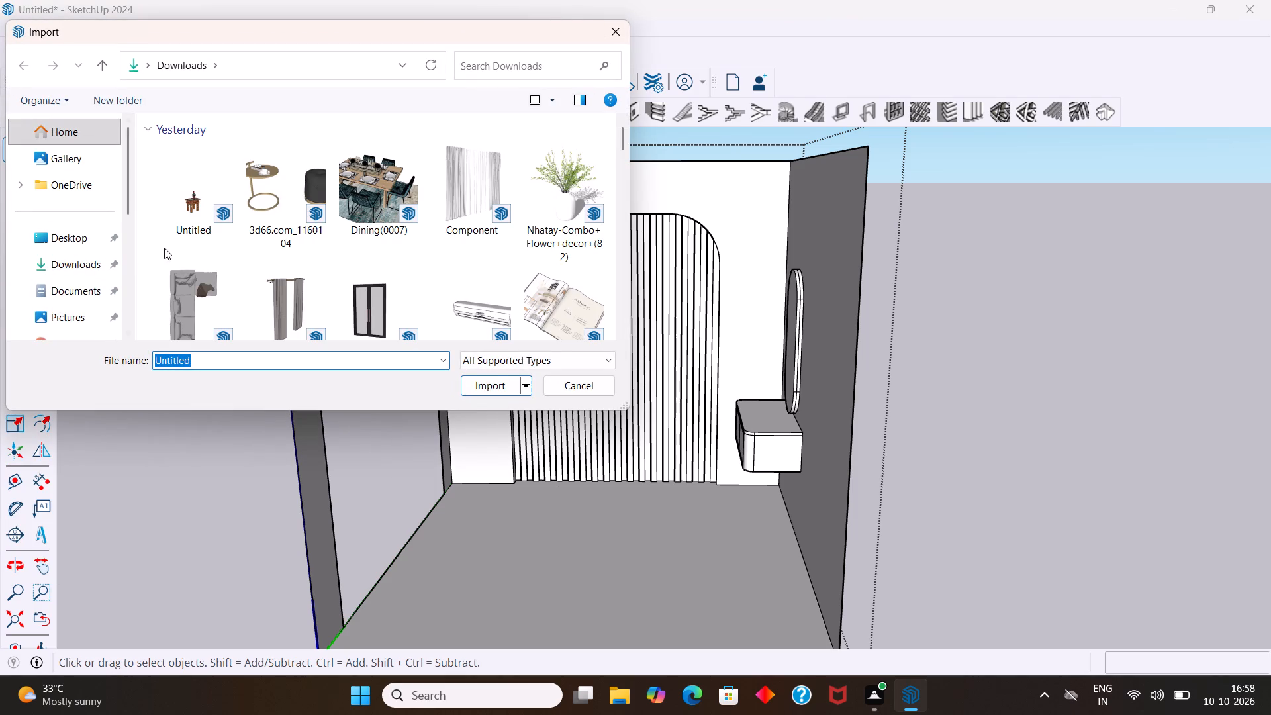
{"action": "scroll", "coordinate": [339, 257], "scroll_direction": "down", "scroll_amount": 4}
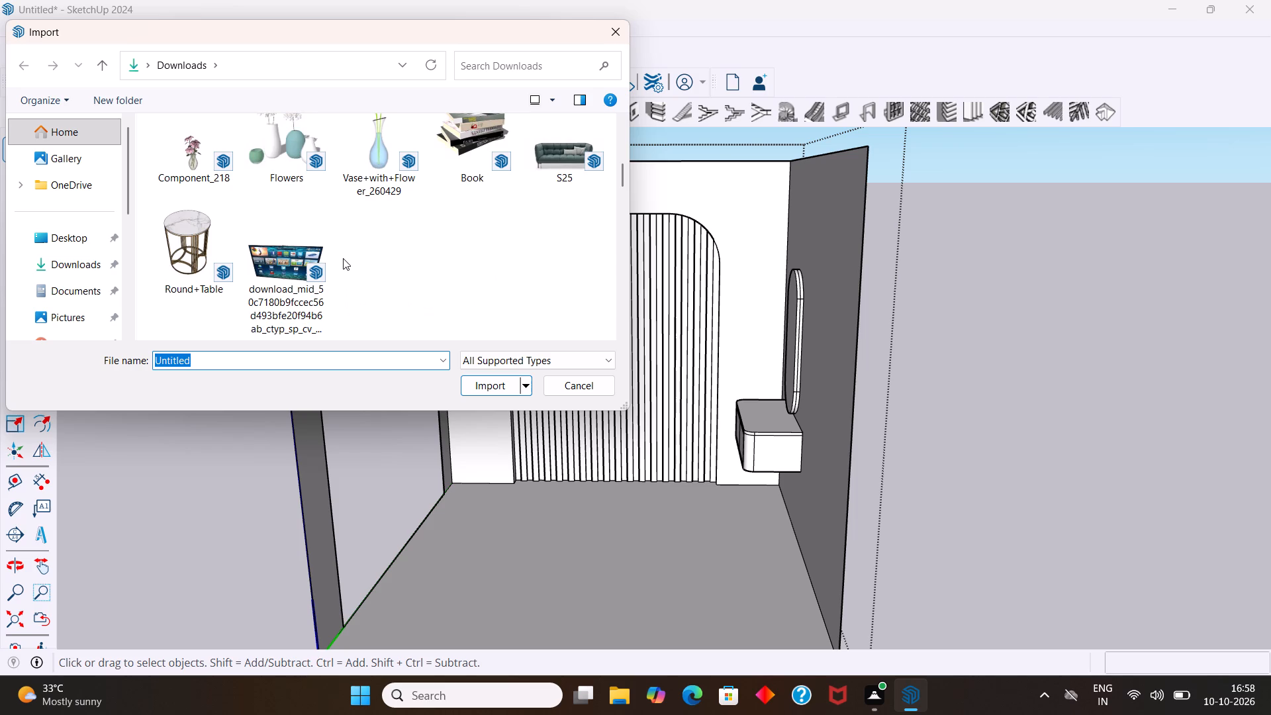
{"action": "scroll", "coordinate": [346, 254], "scroll_direction": "down", "scroll_amount": 3}
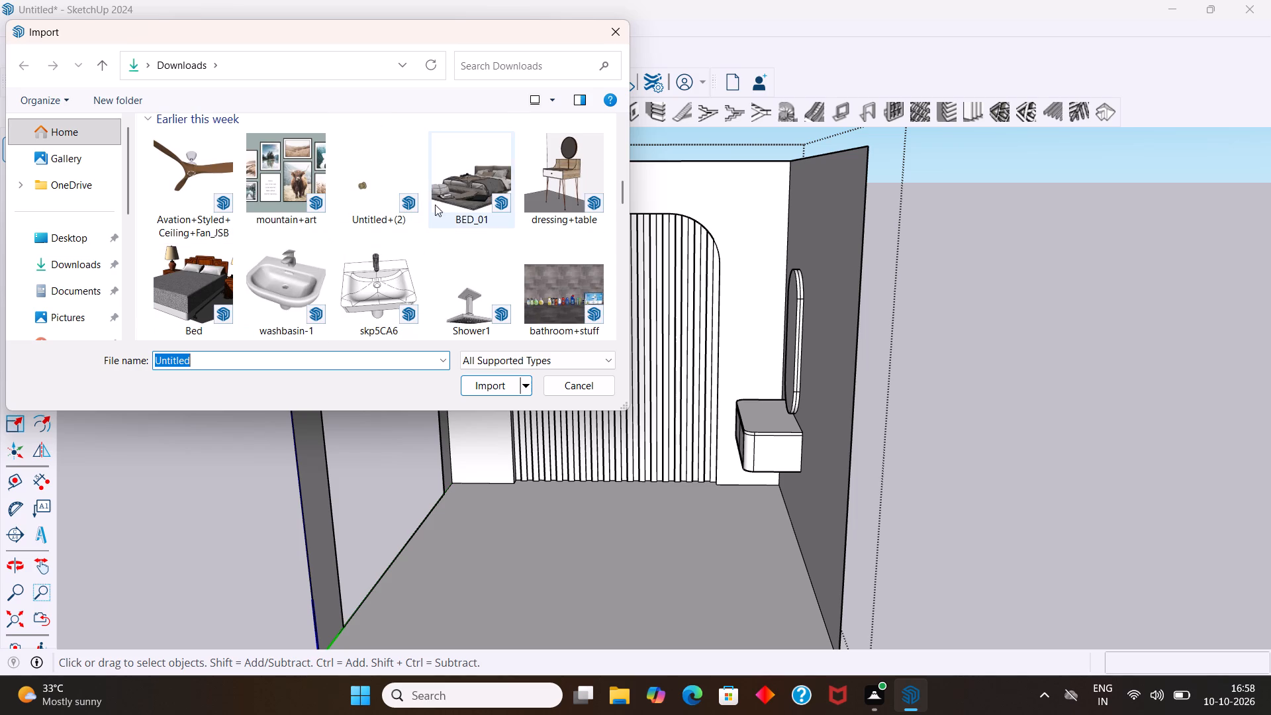
{"action": "left_click", "coordinate": [467, 191]}
{"action": "left_click", "coordinate": [489, 389]}
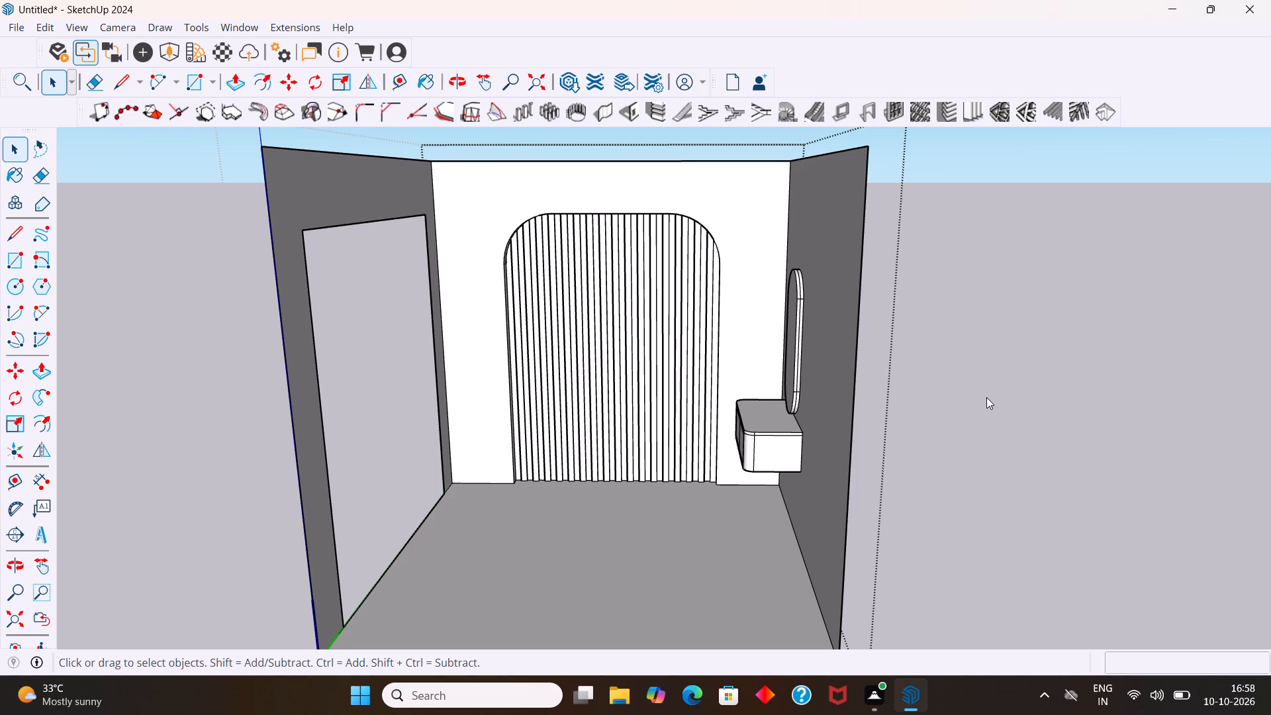
{"action": "scroll", "coordinate": [984, 397], "scroll_direction": "down", "scroll_amount": 12}
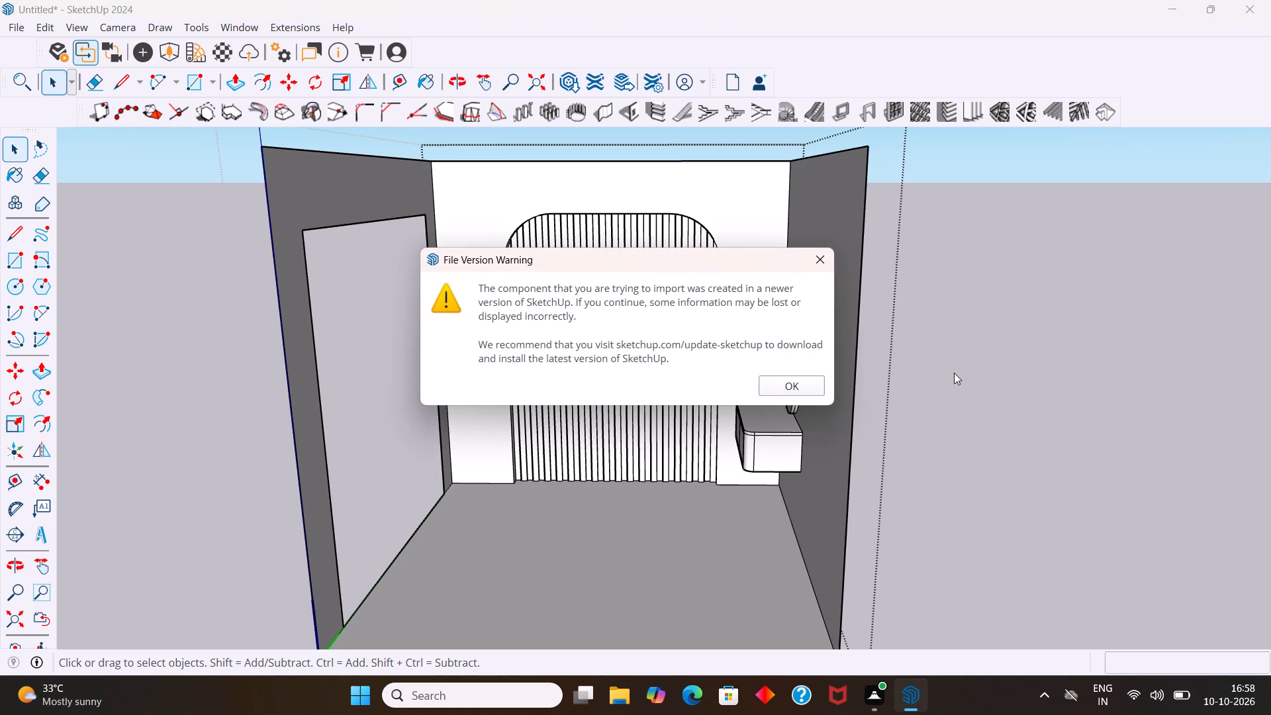
{"action": "left_click", "coordinate": [796, 389]}
Place the imported bed set on the open ground beside the room, on the door-opening side.
{"action": "scroll", "coordinate": [1037, 409], "scroll_direction": "down", "scroll_amount": 10}
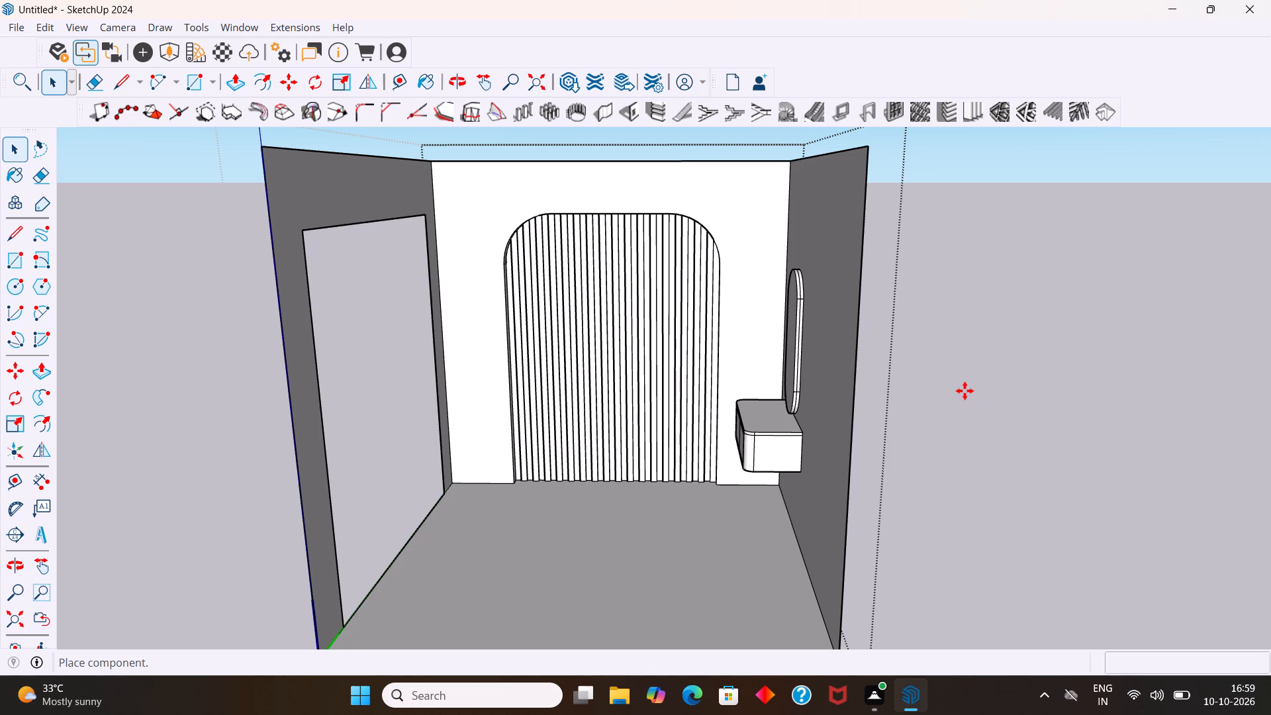
{"action": "scroll", "coordinate": [968, 395], "scroll_direction": "down", "scroll_amount": 4}
{"action": "scroll", "coordinate": [1026, 439], "scroll_direction": "down", "scroll_amount": 9}
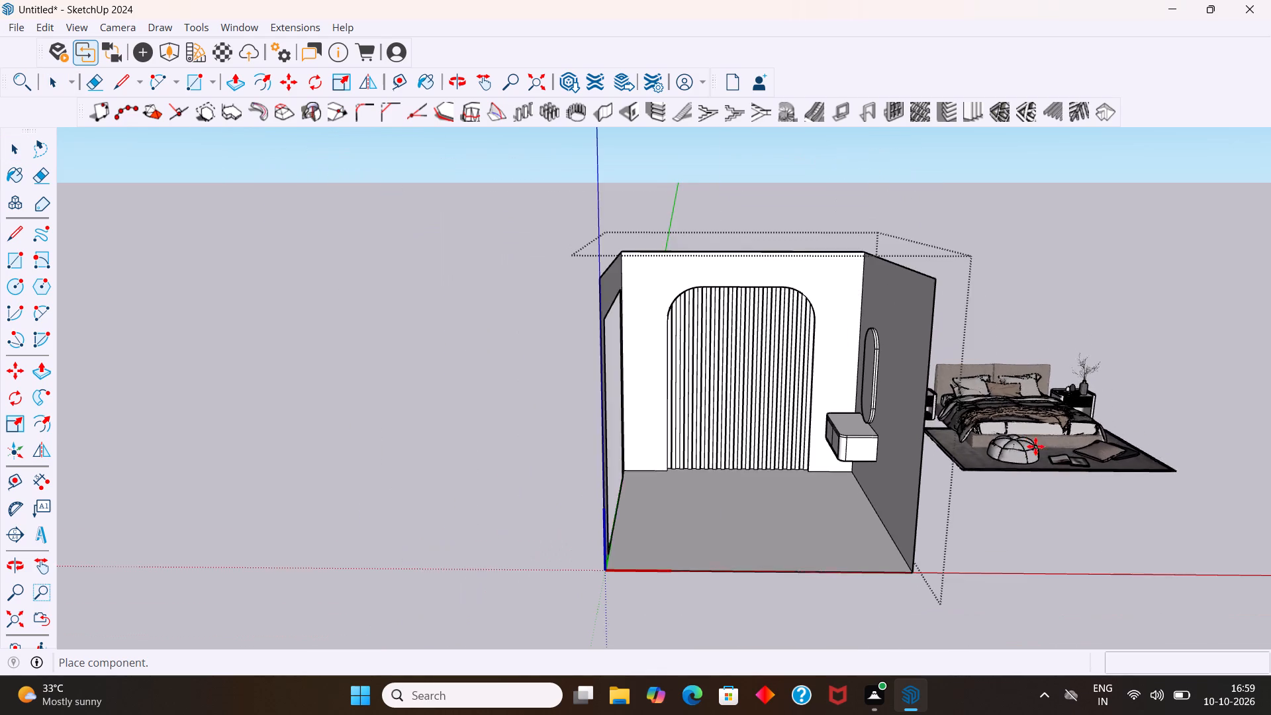
{"action": "scroll", "coordinate": [1035, 446], "scroll_direction": "down", "scroll_amount": 1}
{"action": "scroll", "coordinate": [1121, 491], "scroll_direction": "down", "scroll_amount": 5}
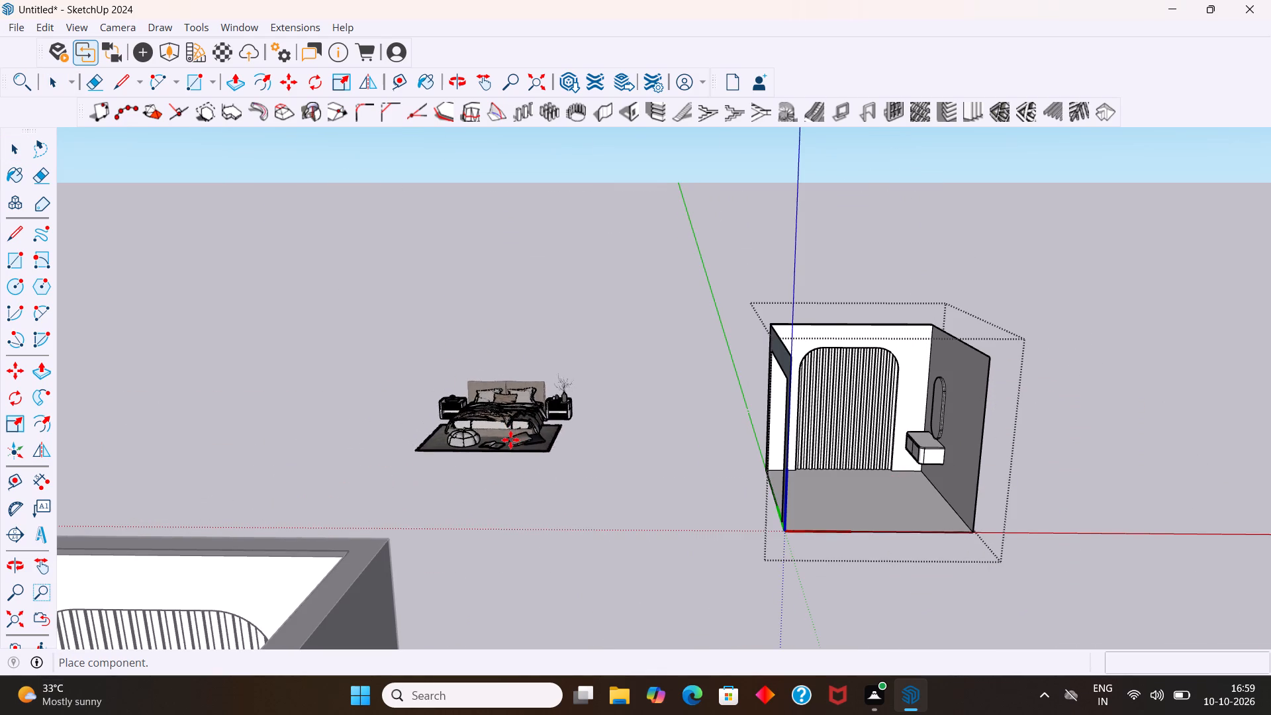
{"action": "left_click", "coordinate": [554, 453]}
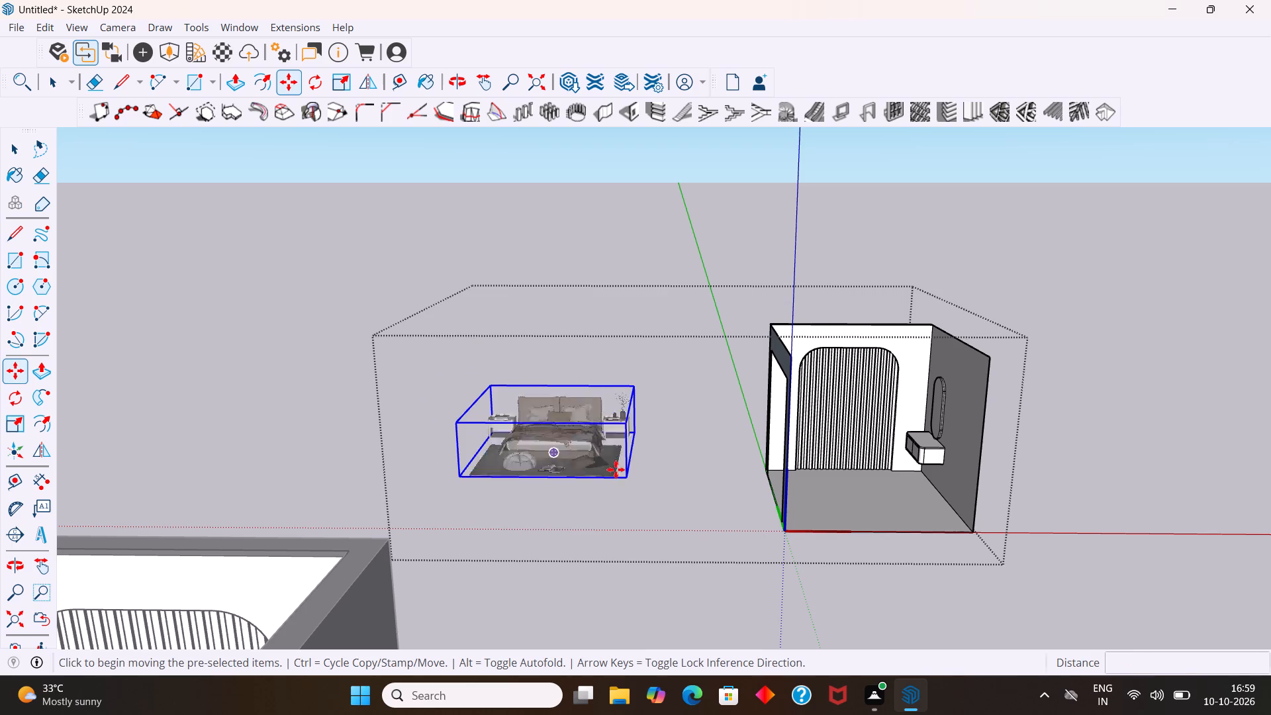
{"action": "key", "text": "space"}
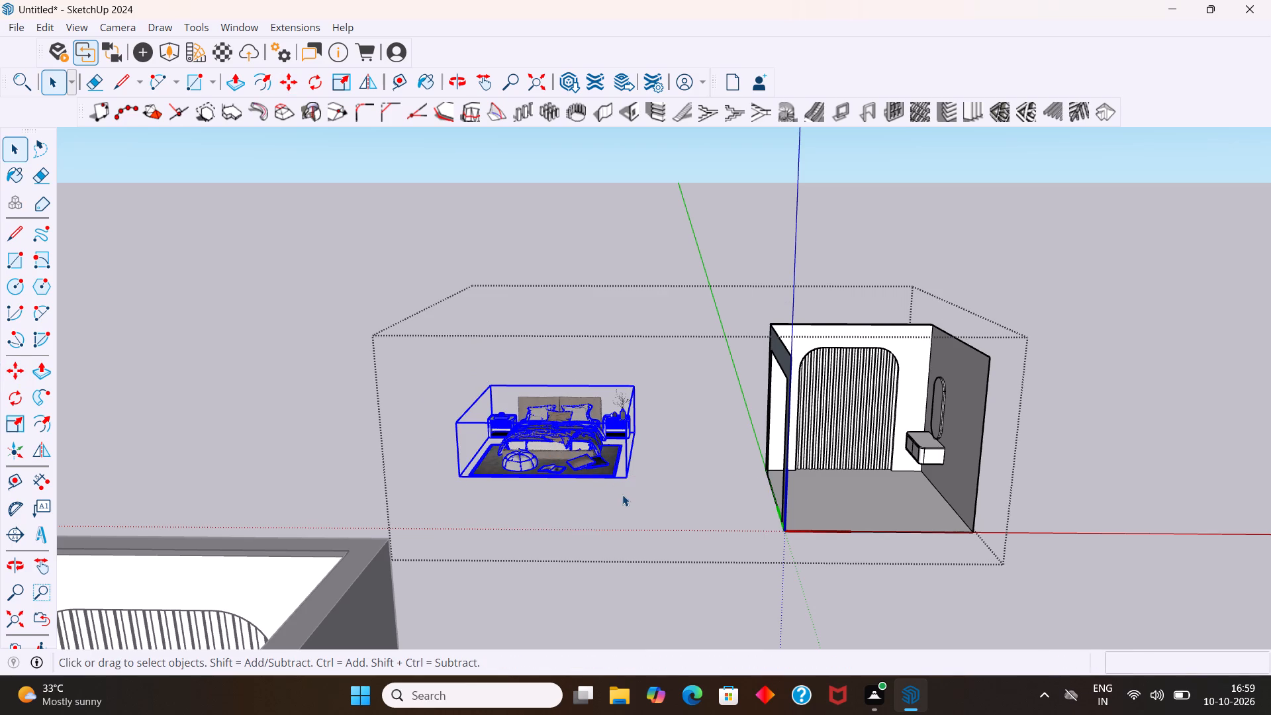
Scale the bed set down uniformly to about 0.53.
{"action": "key", "text": "s"}
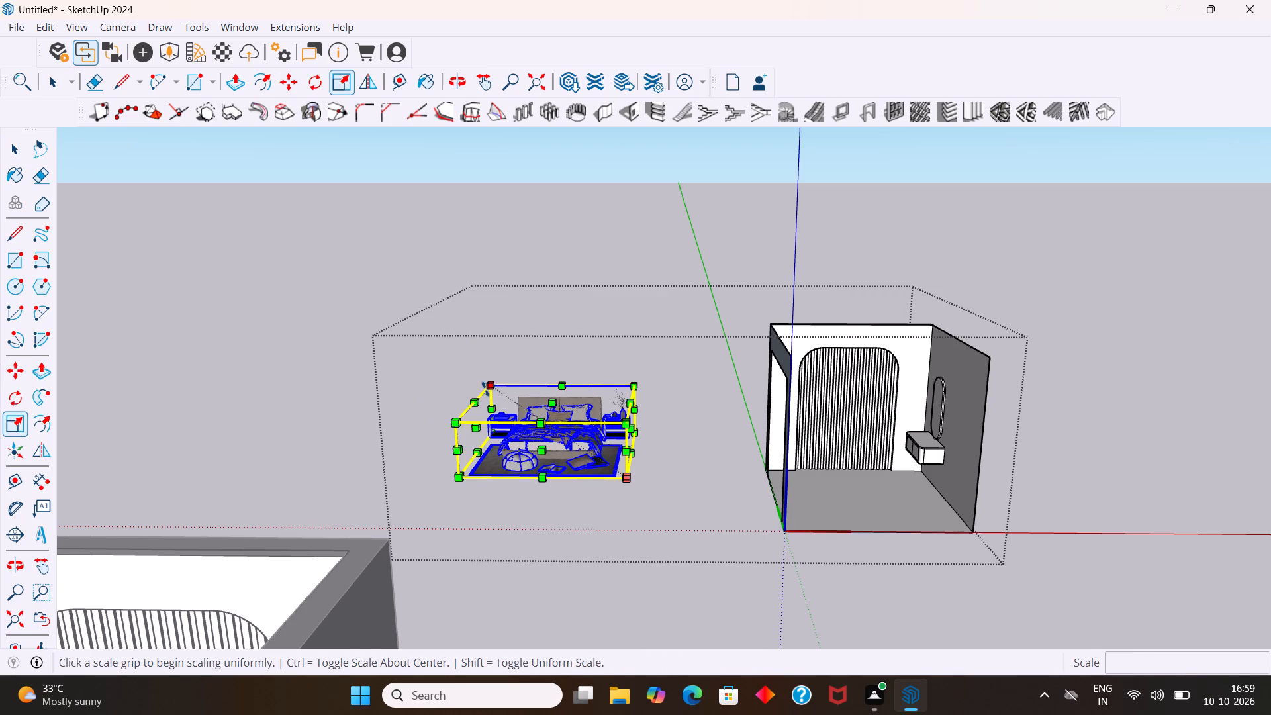
{"action": "left_click_drag", "start_coordinate": [491, 387], "coordinate": [555, 418]}
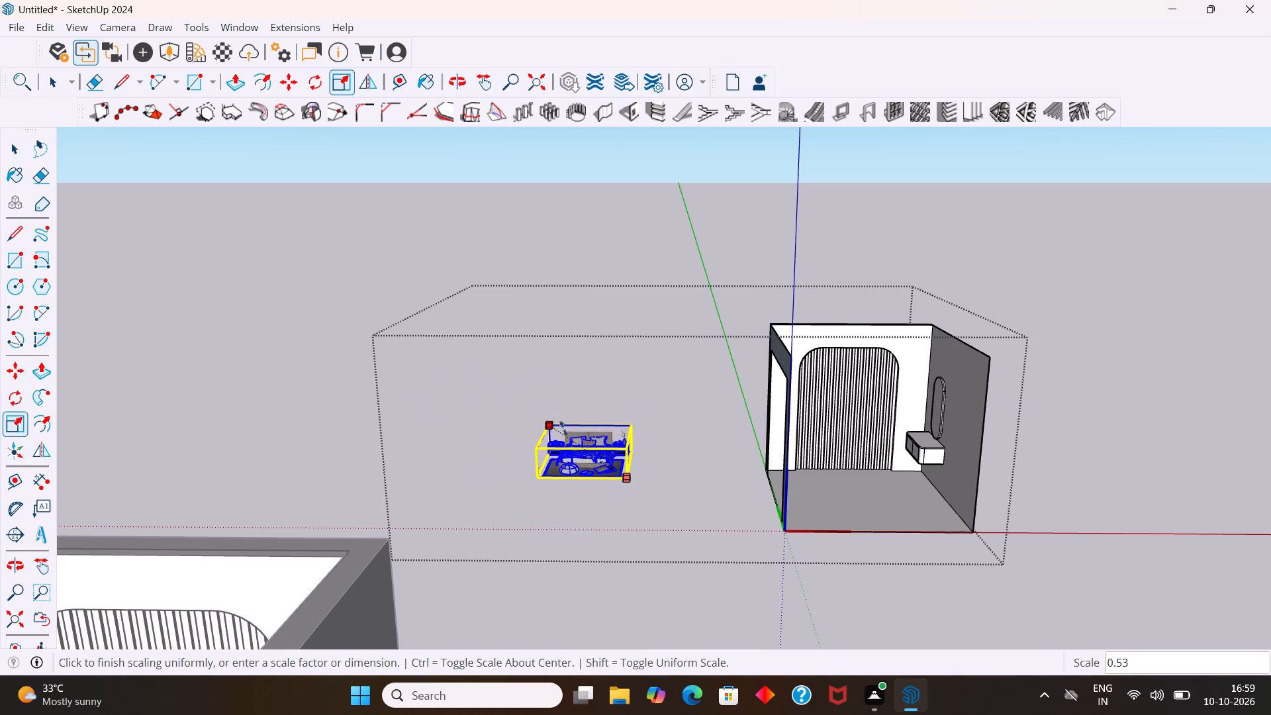
{"action": "key", "text": "space"}
{"action": "left_click", "coordinate": [643, 508]}
Move the bed set about 18' 2" into the room, onto the floor in front of the fluted wall.
{"action": "left_click", "coordinate": [616, 475]}
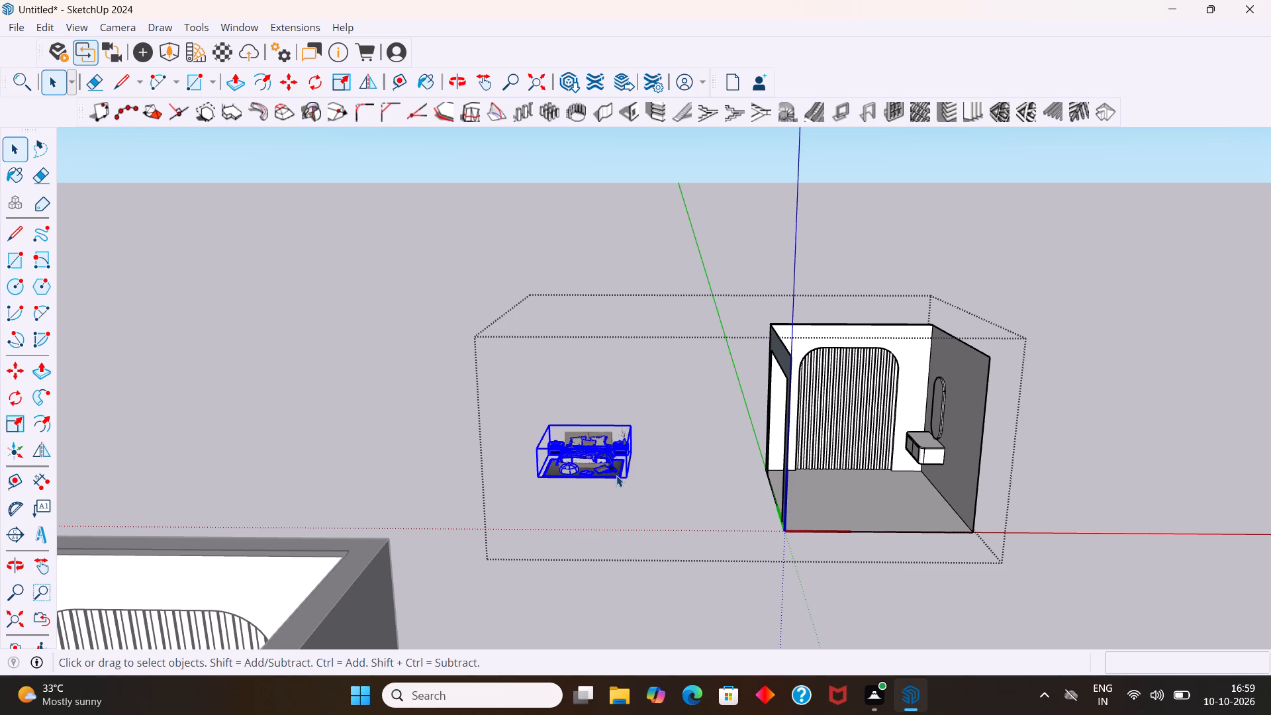
{"action": "key", "text": "m"}
{"action": "left_click", "coordinate": [625, 482]}
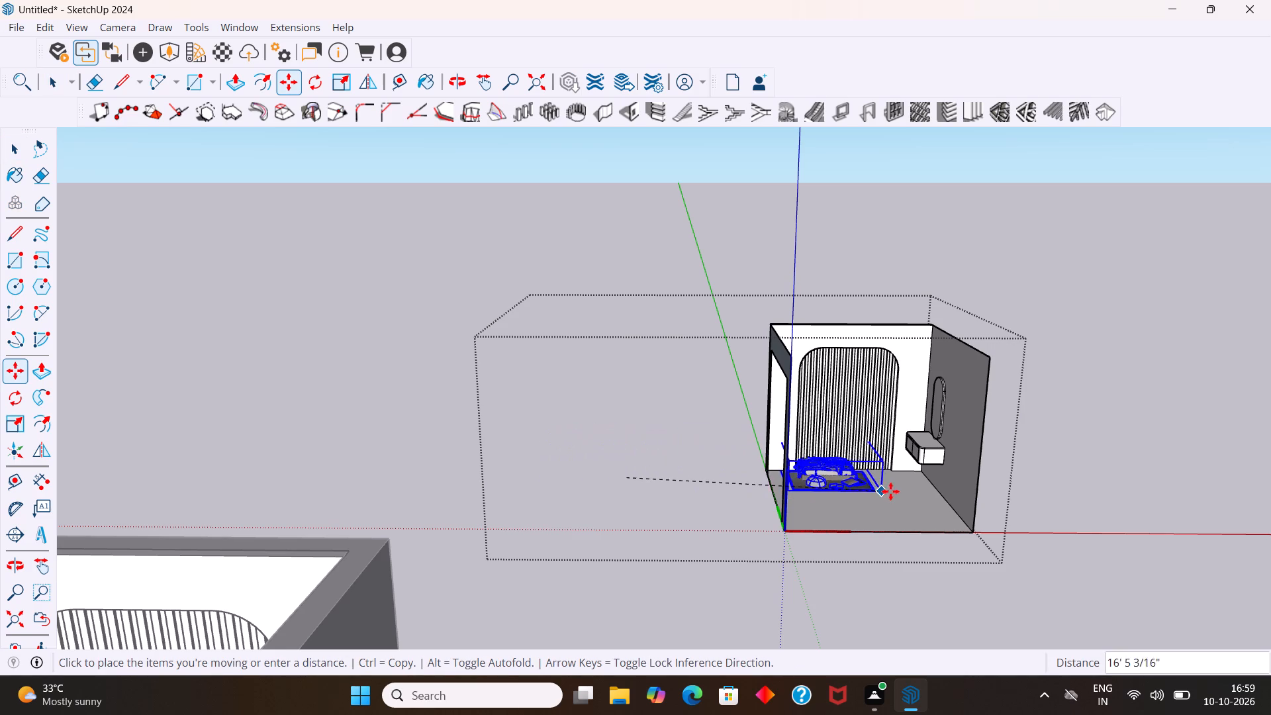
{"action": "scroll", "coordinate": [890, 491], "scroll_direction": "up", "scroll_amount": 3}
{"action": "middle_click_drag", "start_coordinate": [893, 504], "coordinate": [898, 673]}
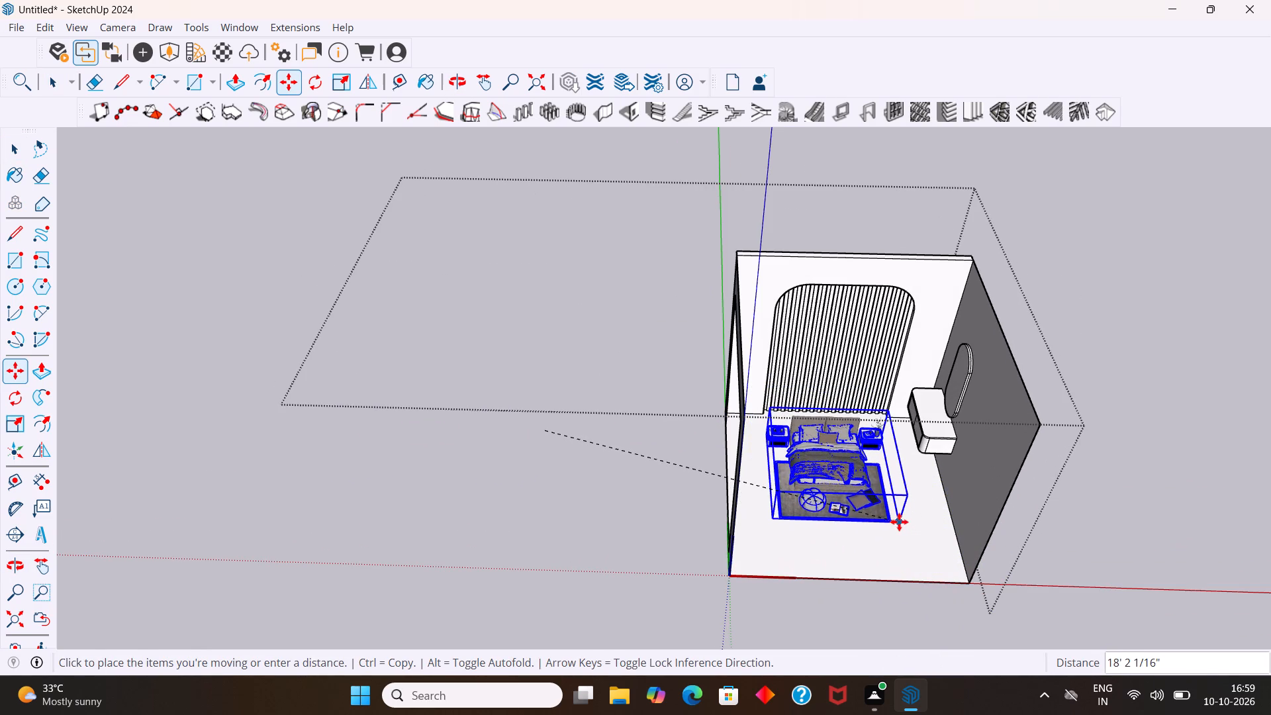
{"action": "left_click", "coordinate": [899, 522]}
Scale the bed set up slightly from its upper back corner so it better fills the fluted wall's width.
{"action": "scroll", "coordinate": [900, 543], "scroll_direction": "down", "scroll_amount": 1}
{"action": "middle_click_drag", "start_coordinate": [904, 550], "coordinate": [823, 409]}
{"action": "scroll", "coordinate": [821, 407], "scroll_direction": "down", "scroll_amount": 5}
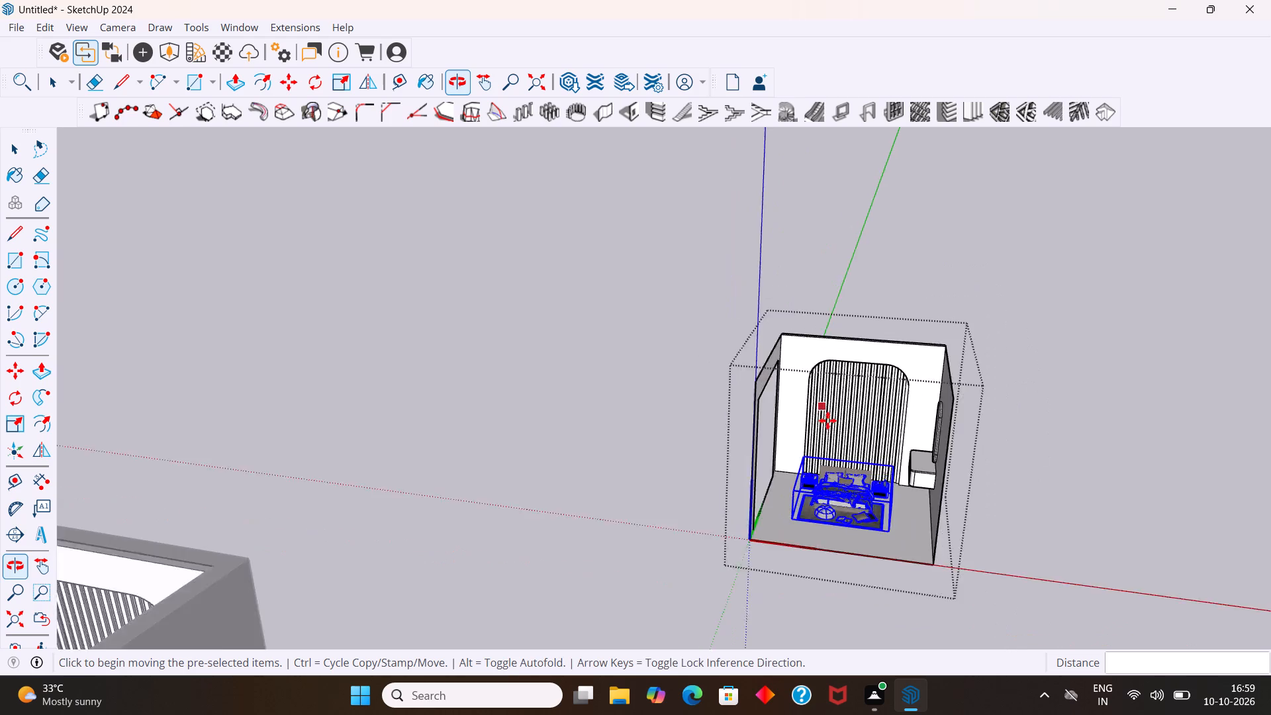
{"action": "scroll", "coordinate": [896, 566], "scroll_direction": "up", "scroll_amount": 8}
{"action": "scroll", "coordinate": [849, 539], "scroll_direction": "up", "scroll_amount": 3}
{"action": "key", "text": "s"}
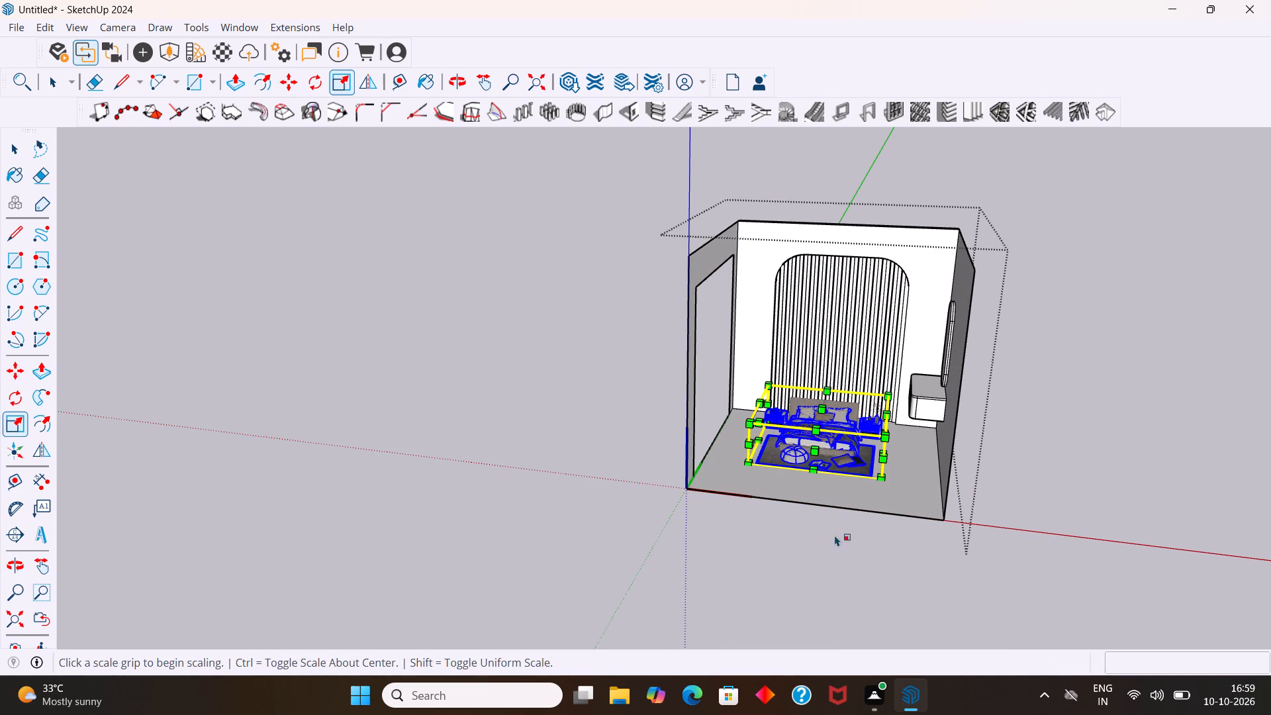
{"action": "left_click_drag", "start_coordinate": [763, 385], "coordinate": [749, 368]}
{"action": "scroll", "coordinate": [847, 475], "scroll_direction": "up", "scroll_amount": 1}
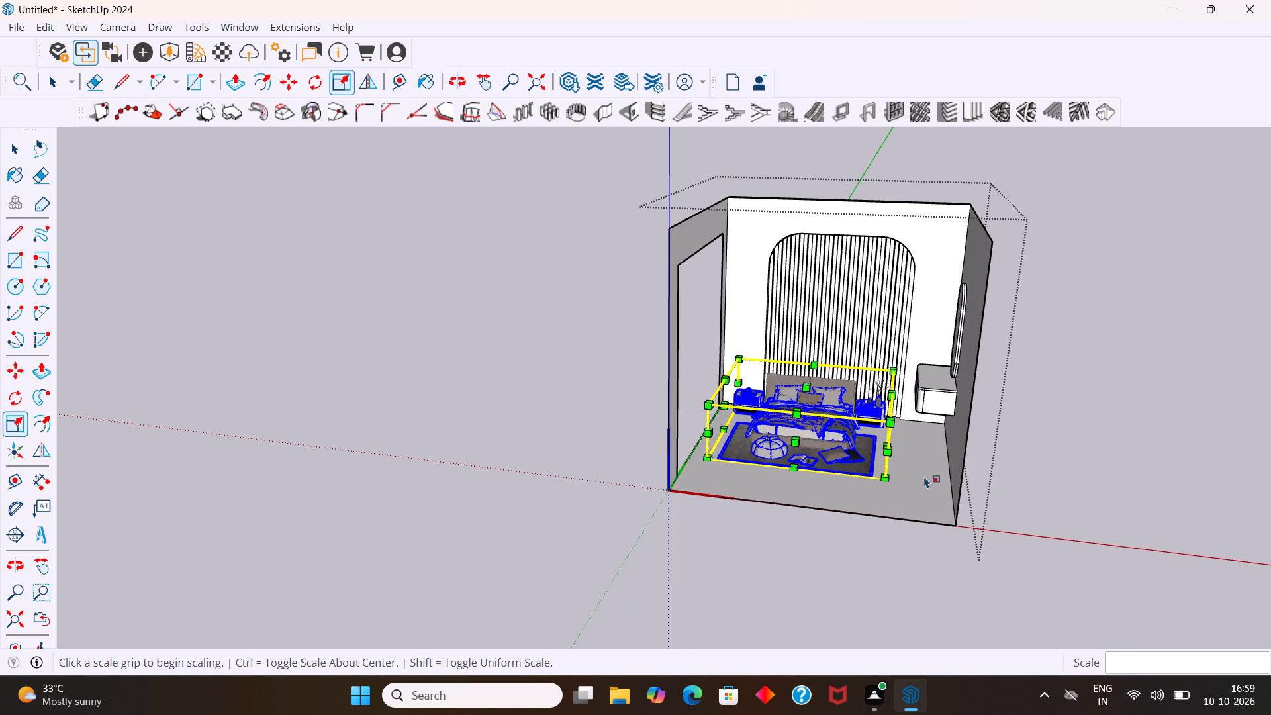
{"action": "key", "text": "space"}
{"action": "left_click", "coordinate": [1077, 475]}
{"action": "scroll", "coordinate": [895, 504], "scroll_direction": "up", "scroll_amount": 3}
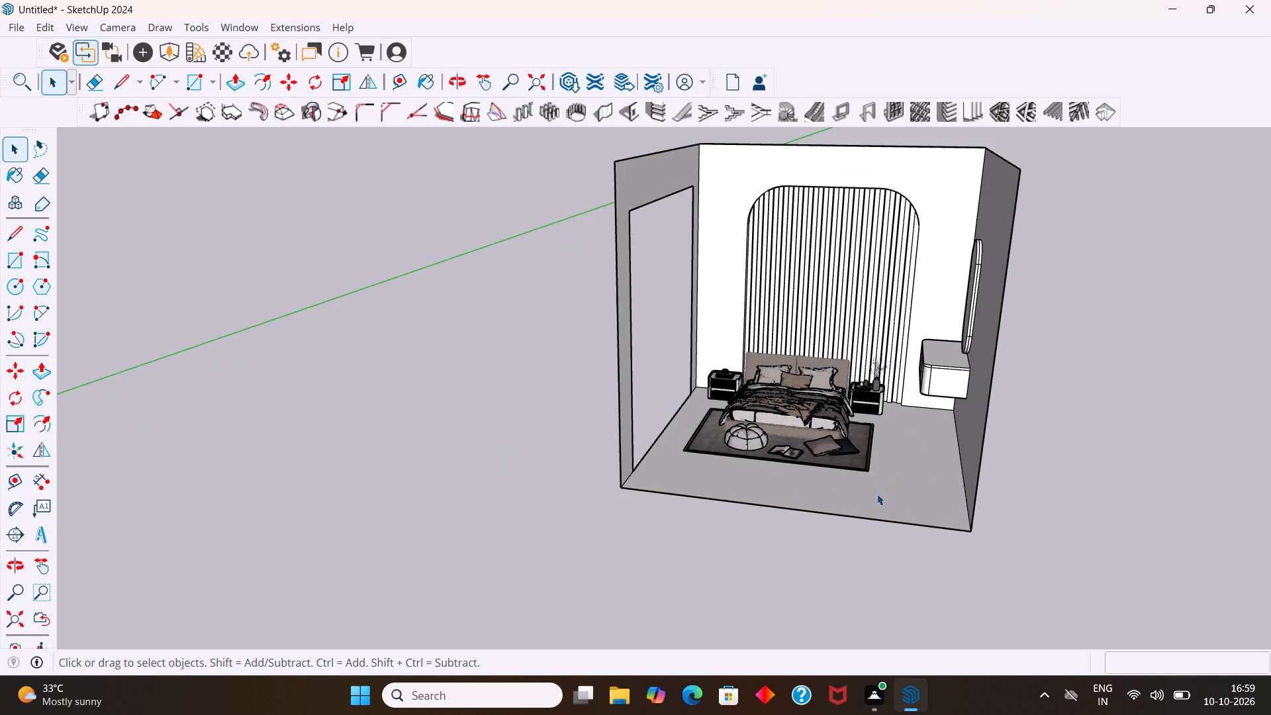
Examine how the bed set sits on the floor and against the fluted wall, from above and at low level.
{"action": "middle_click_drag", "start_coordinate": [876, 493], "coordinate": [897, 556]}
{"action": "scroll", "coordinate": [814, 477], "scroll_direction": "up", "scroll_amount": 3}
{"action": "middle_click_drag", "start_coordinate": [810, 469], "coordinate": [853, 455]}
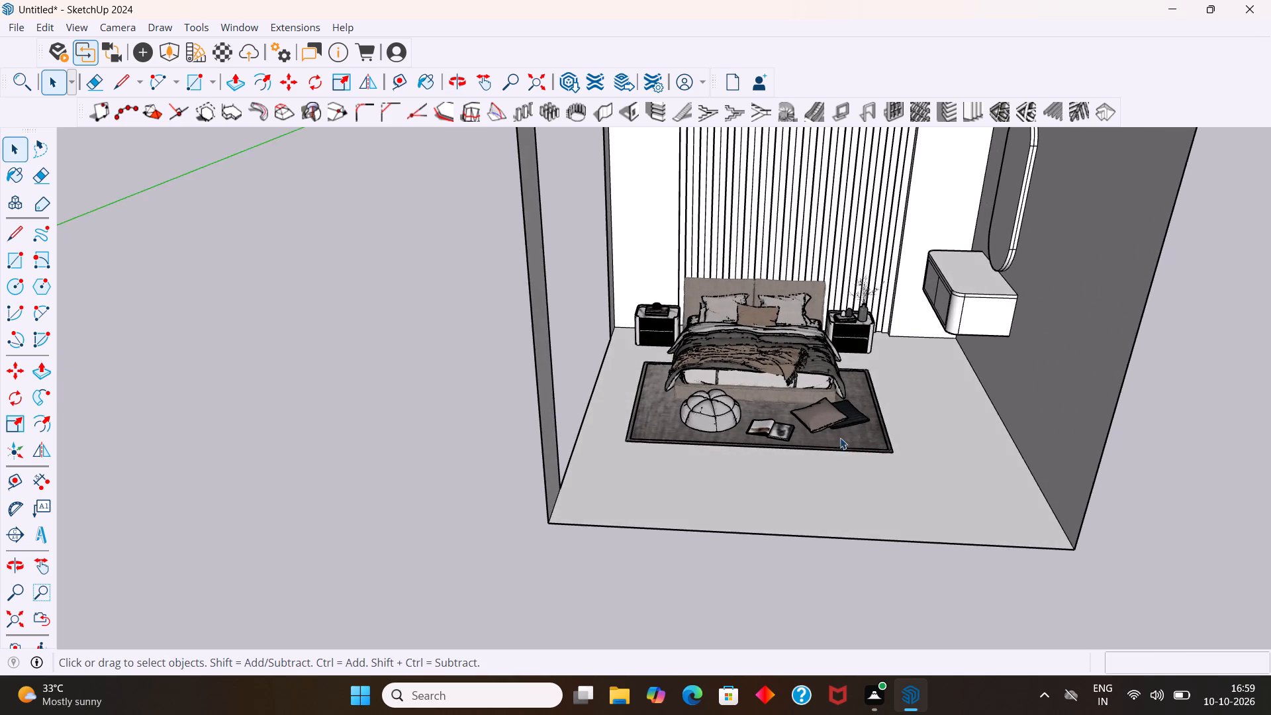
{"action": "scroll", "coordinate": [837, 436], "scroll_direction": "up", "scroll_amount": 2}
{"action": "middle_click_drag", "start_coordinate": [770, 451], "coordinate": [748, 330]}
{"action": "scroll", "coordinate": [773, 401], "scroll_direction": "up", "scroll_amount": 2}
{"action": "middle_click_drag", "start_coordinate": [773, 409], "coordinate": [778, 419]}
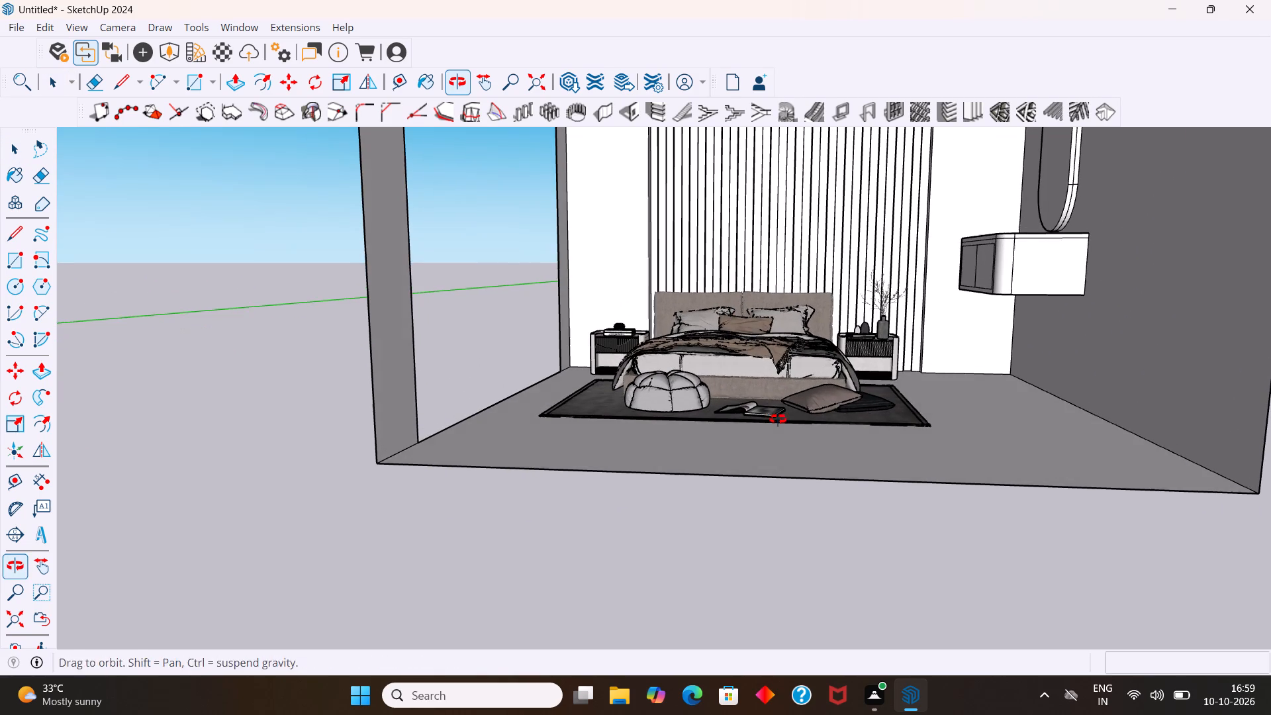
{"action": "middle_click_drag", "start_coordinate": [778, 419], "coordinate": [778, 420]}
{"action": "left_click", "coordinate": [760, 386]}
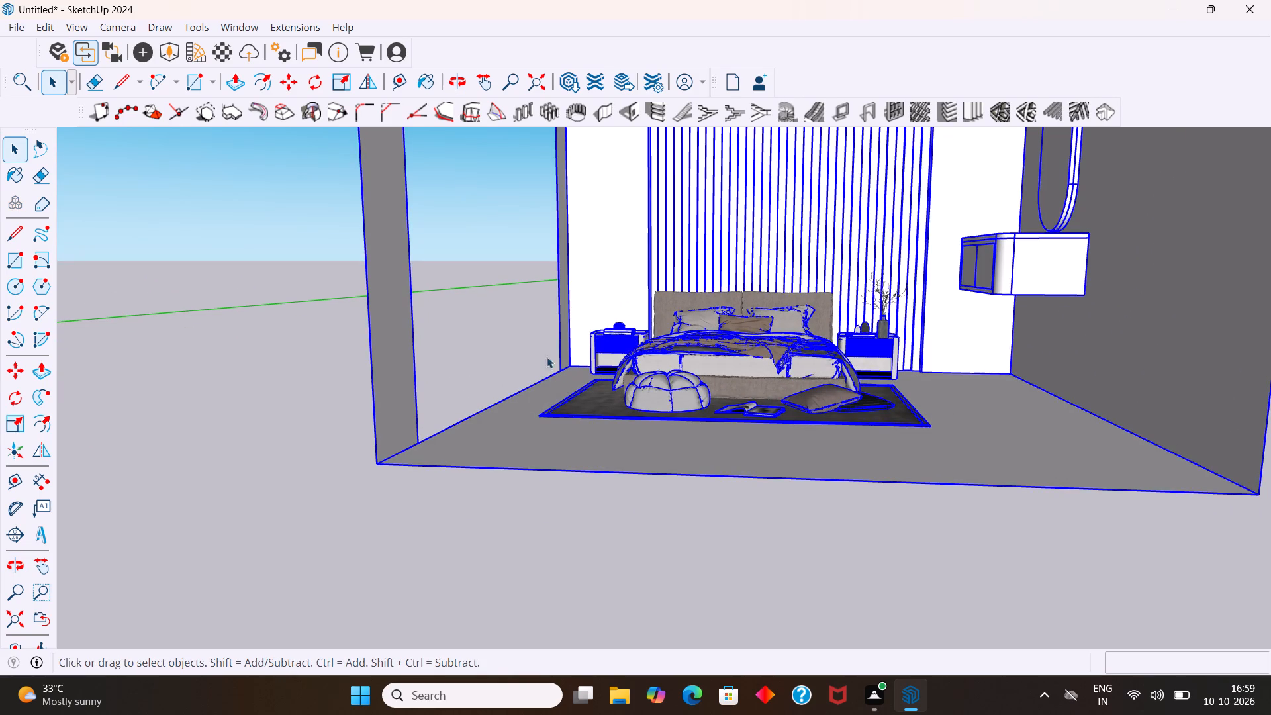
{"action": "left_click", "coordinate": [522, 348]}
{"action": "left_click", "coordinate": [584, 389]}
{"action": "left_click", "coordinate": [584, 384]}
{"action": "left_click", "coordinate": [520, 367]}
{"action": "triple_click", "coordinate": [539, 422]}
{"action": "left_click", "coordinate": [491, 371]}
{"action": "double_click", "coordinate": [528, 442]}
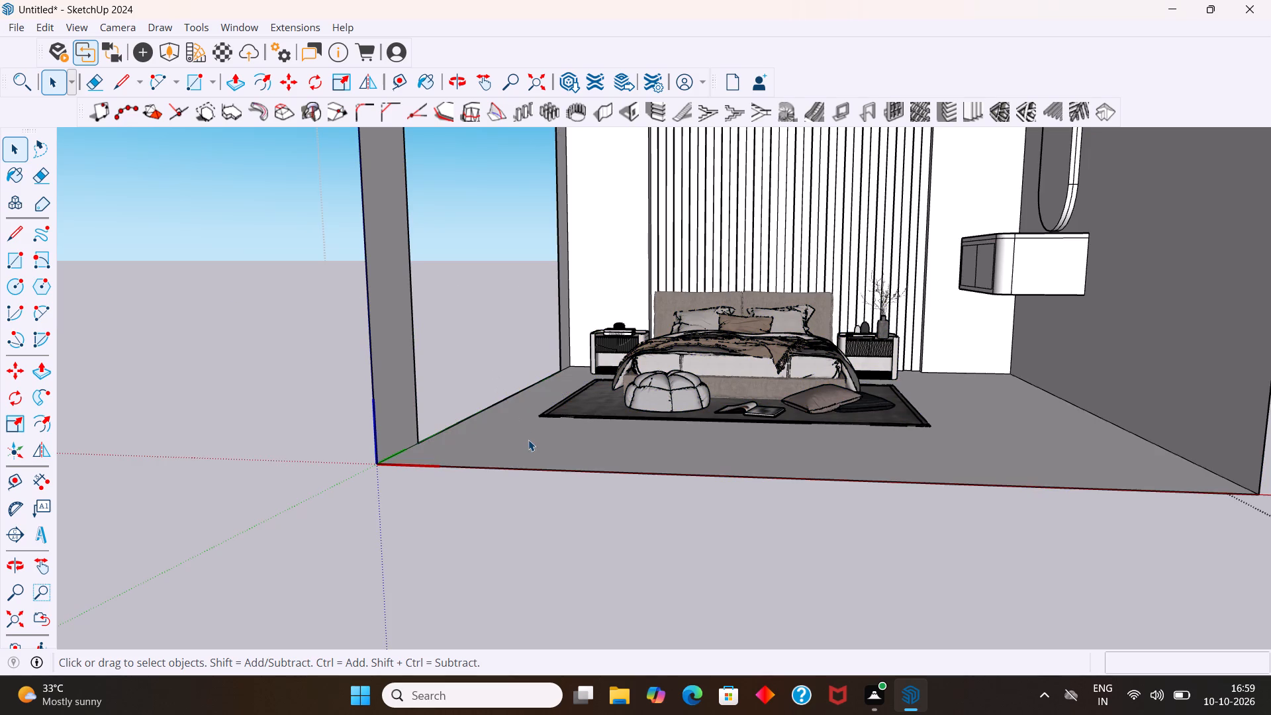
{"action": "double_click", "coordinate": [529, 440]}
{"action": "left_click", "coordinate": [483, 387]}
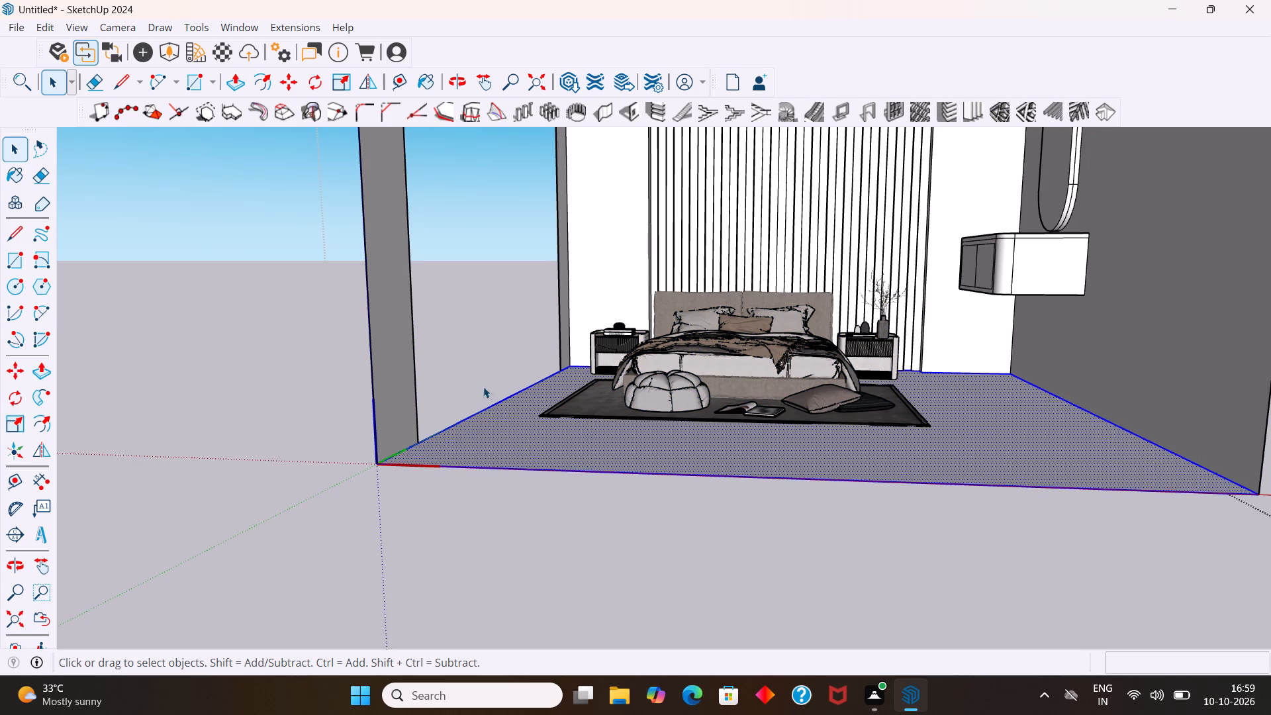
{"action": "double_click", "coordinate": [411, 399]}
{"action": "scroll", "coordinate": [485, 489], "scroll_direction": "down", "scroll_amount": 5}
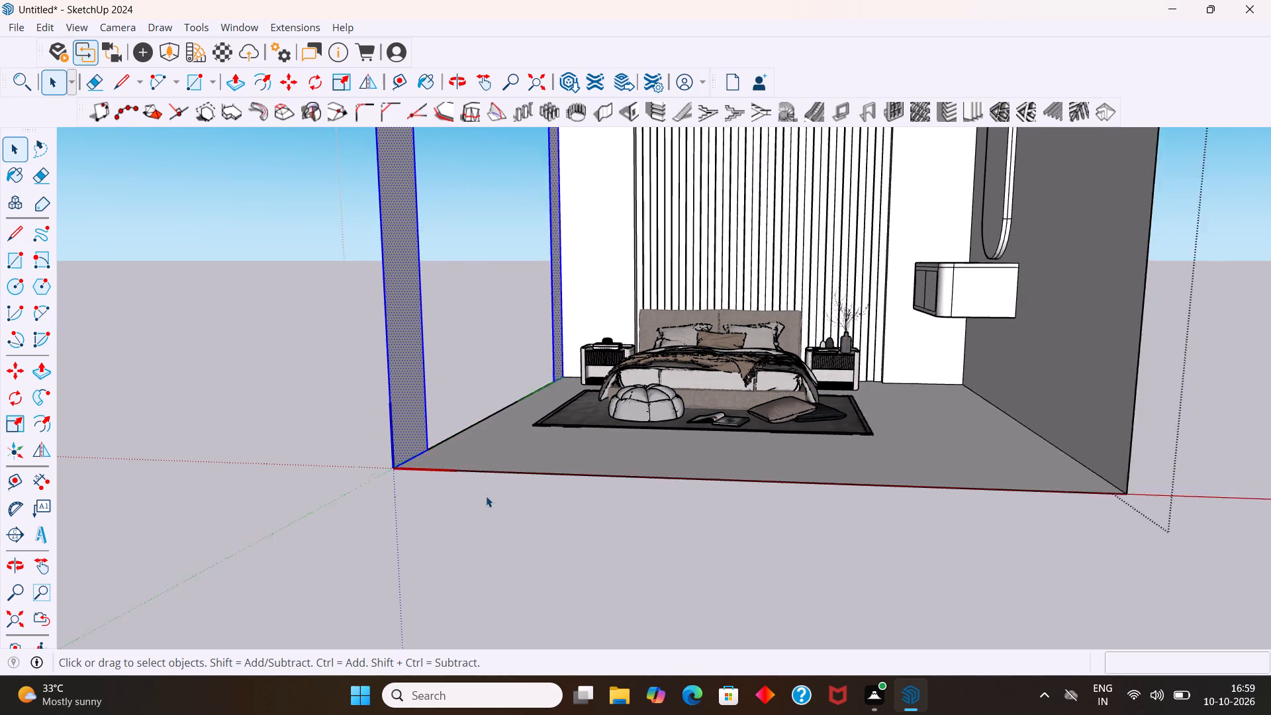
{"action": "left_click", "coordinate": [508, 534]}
Open the room group containing the bed set for editing.
{"action": "double_click", "coordinate": [680, 297]}
{"action": "left_click", "coordinate": [681, 297]}
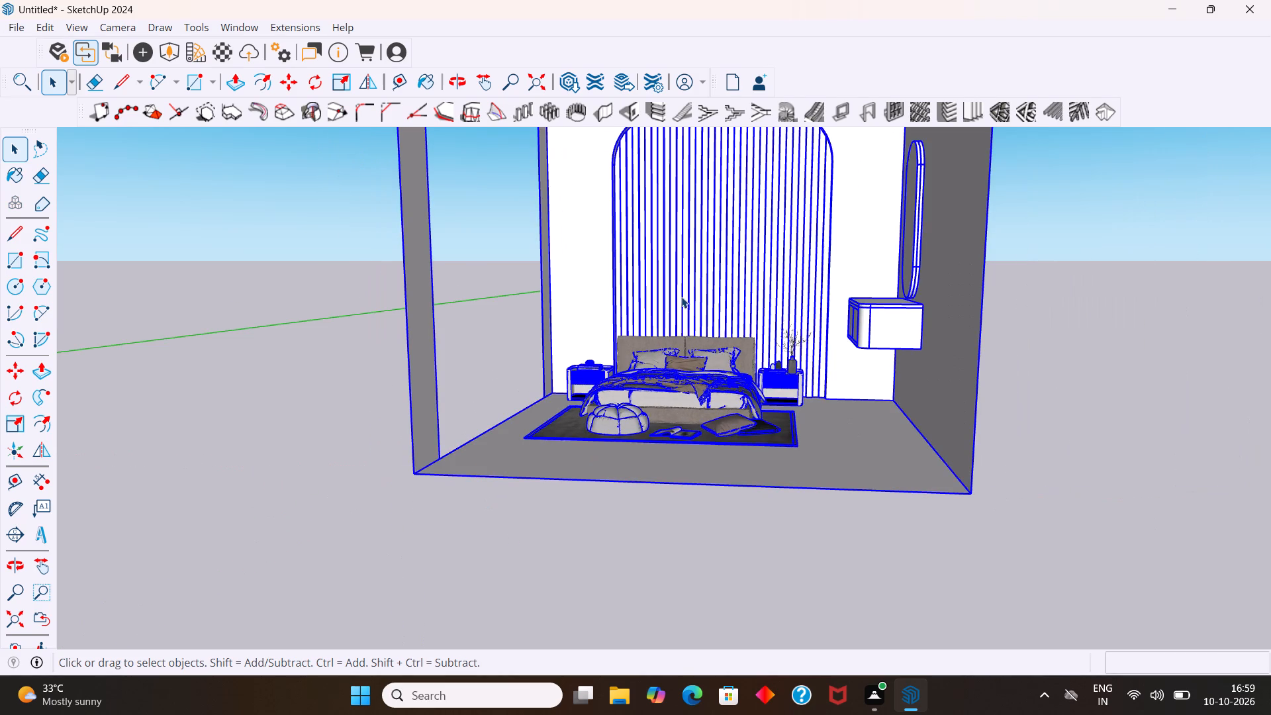
{"action": "scroll", "coordinate": [1144, 376], "scroll_direction": "down", "scroll_amount": 4}
{"action": "scroll", "coordinate": [770, 465], "scroll_direction": "up", "scroll_amount": 4}
{"action": "middle_click_drag", "start_coordinate": [758, 457], "coordinate": [745, 452]}
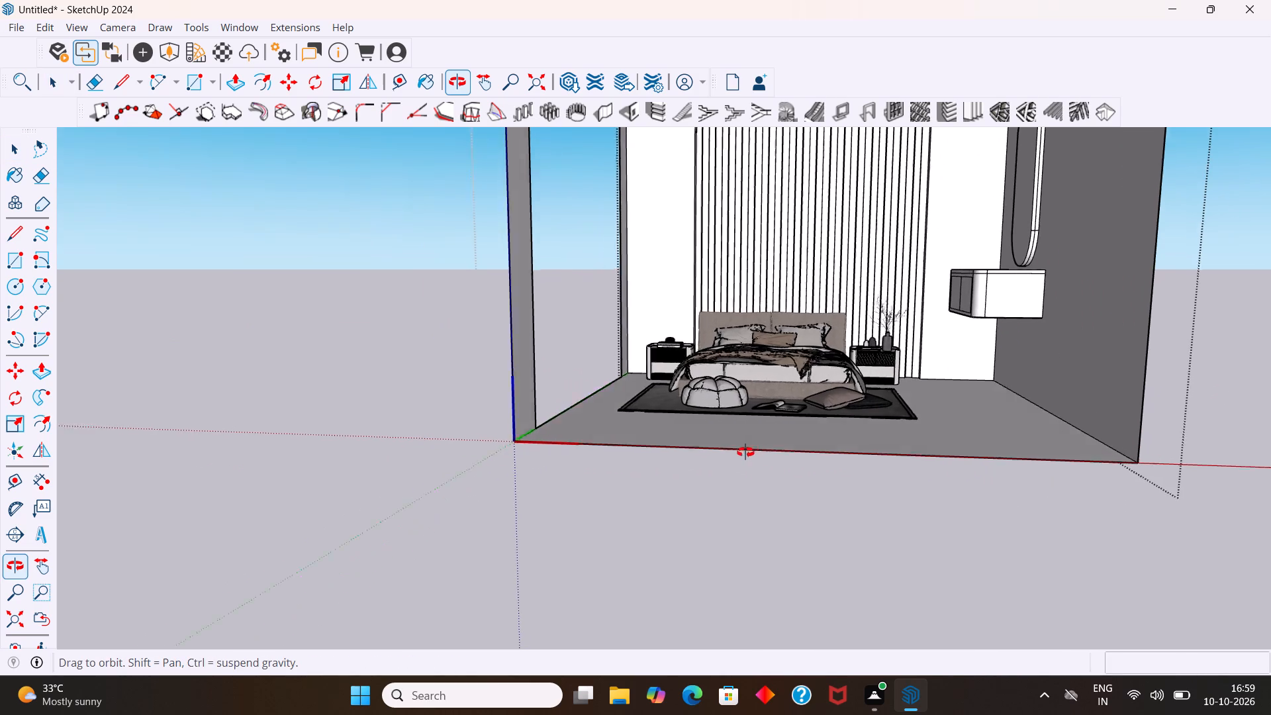
{"action": "middle_click_drag", "start_coordinate": [745, 452], "coordinate": [732, 436]}
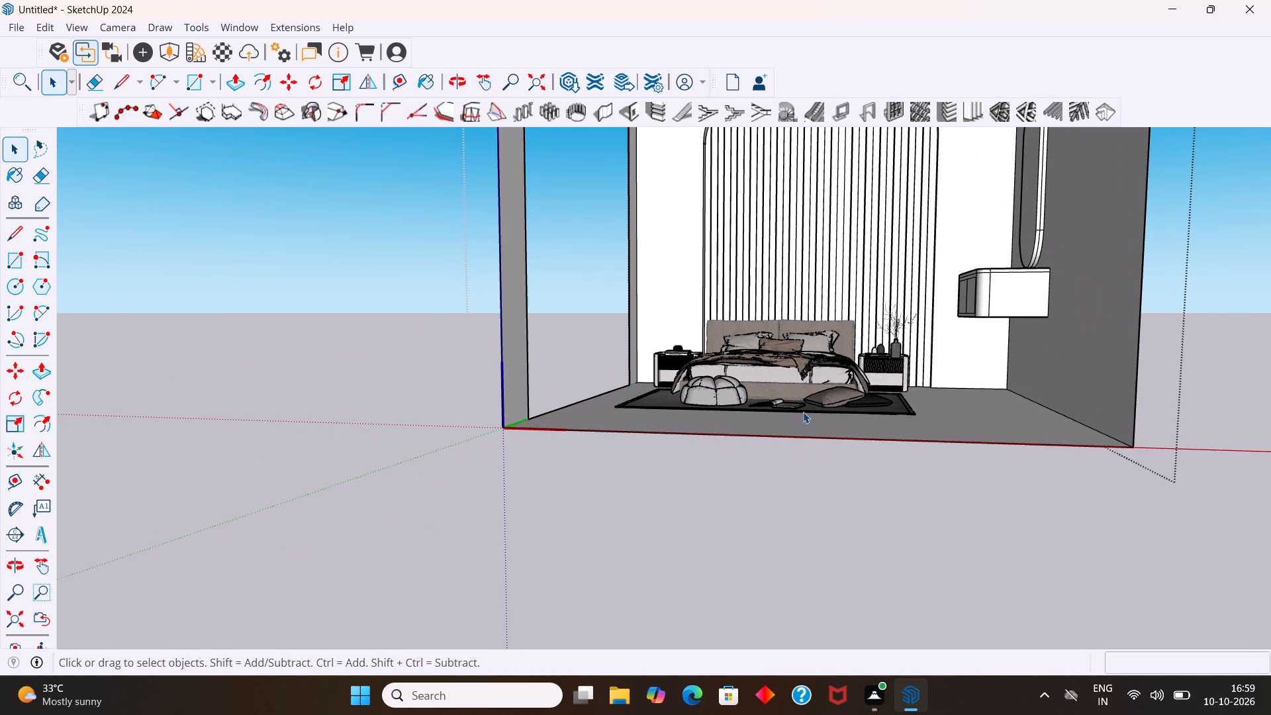
Scale the bed set up uniformly by a factor of about 1.16 from its upper front corner.
{"action": "left_click", "coordinate": [819, 400]}
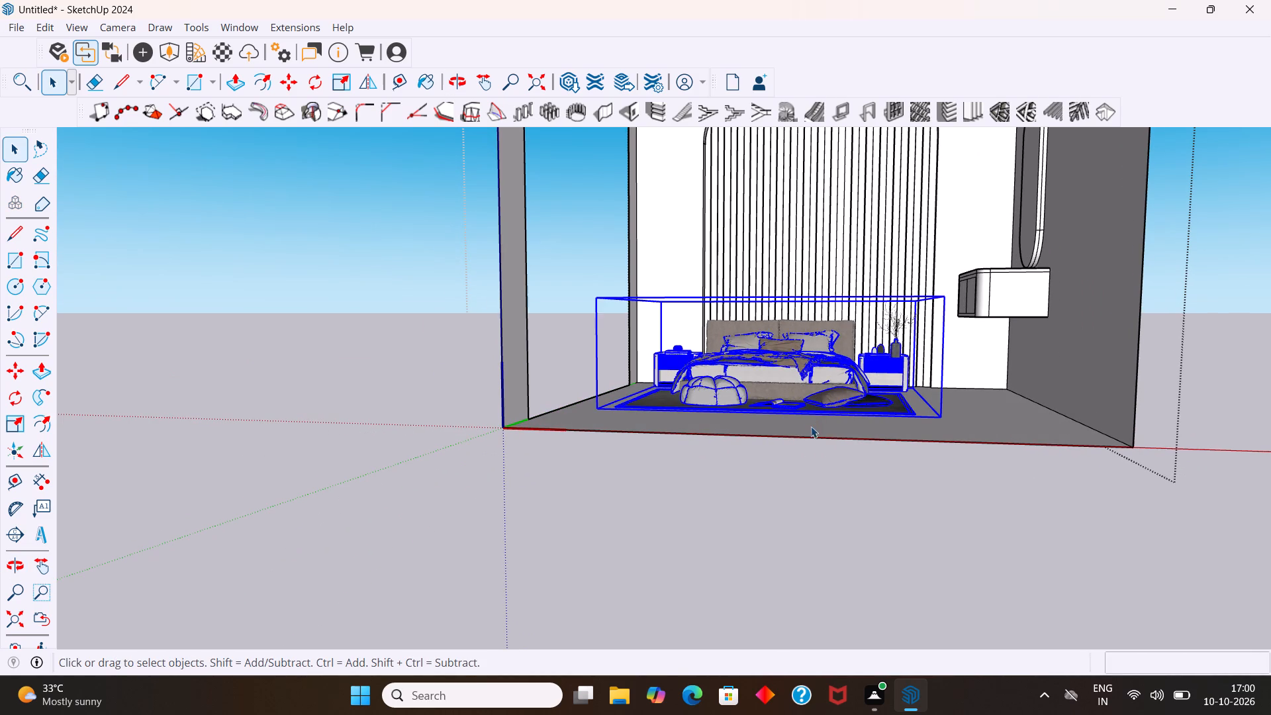
{"action": "key", "text": "s"}
{"action": "middle_click_drag", "start_coordinate": [649, 297], "coordinate": [692, 431]}
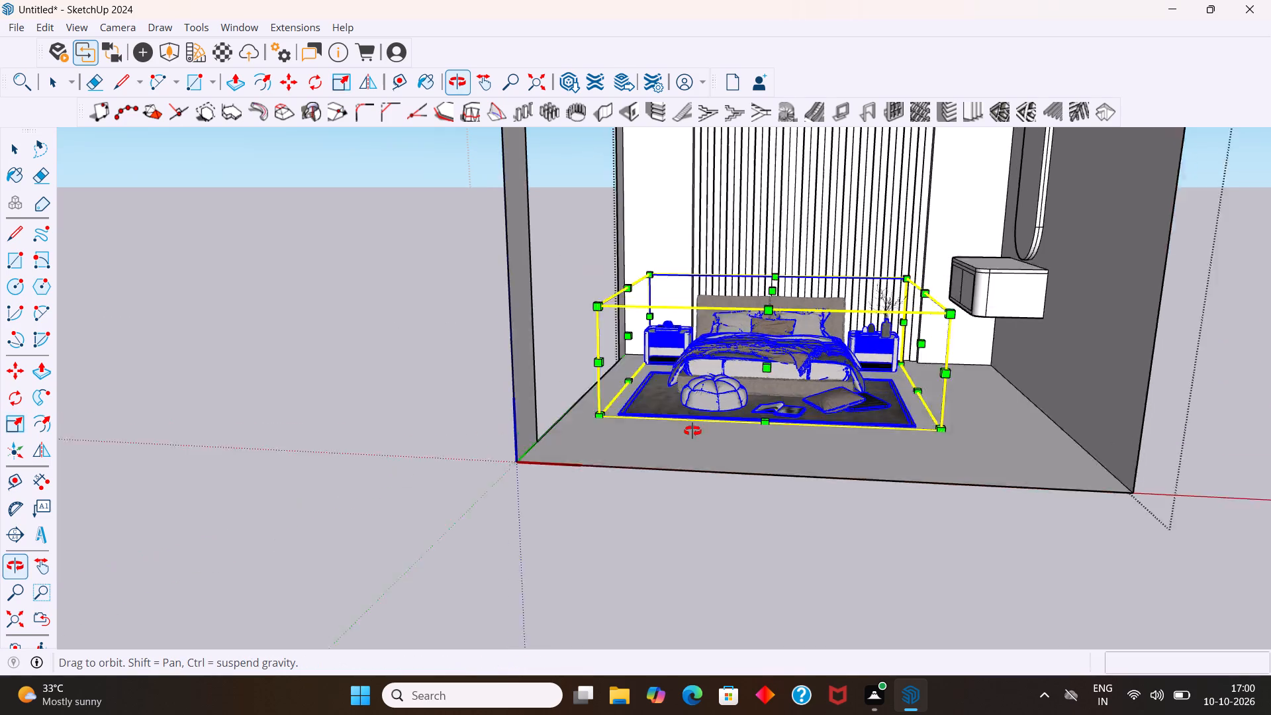
{"action": "middle_click_drag", "start_coordinate": [692, 431], "coordinate": [686, 551]}
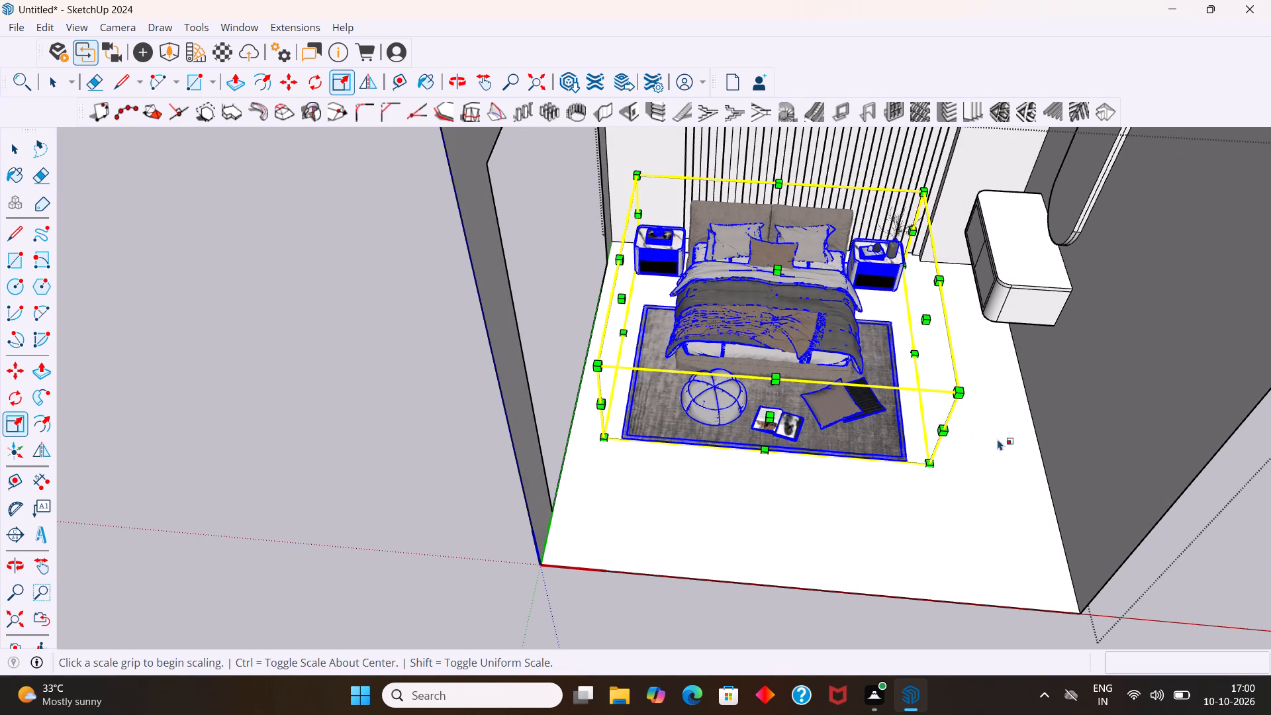
{"action": "left_click_drag", "start_coordinate": [953, 391], "coordinate": [1021, 406]}
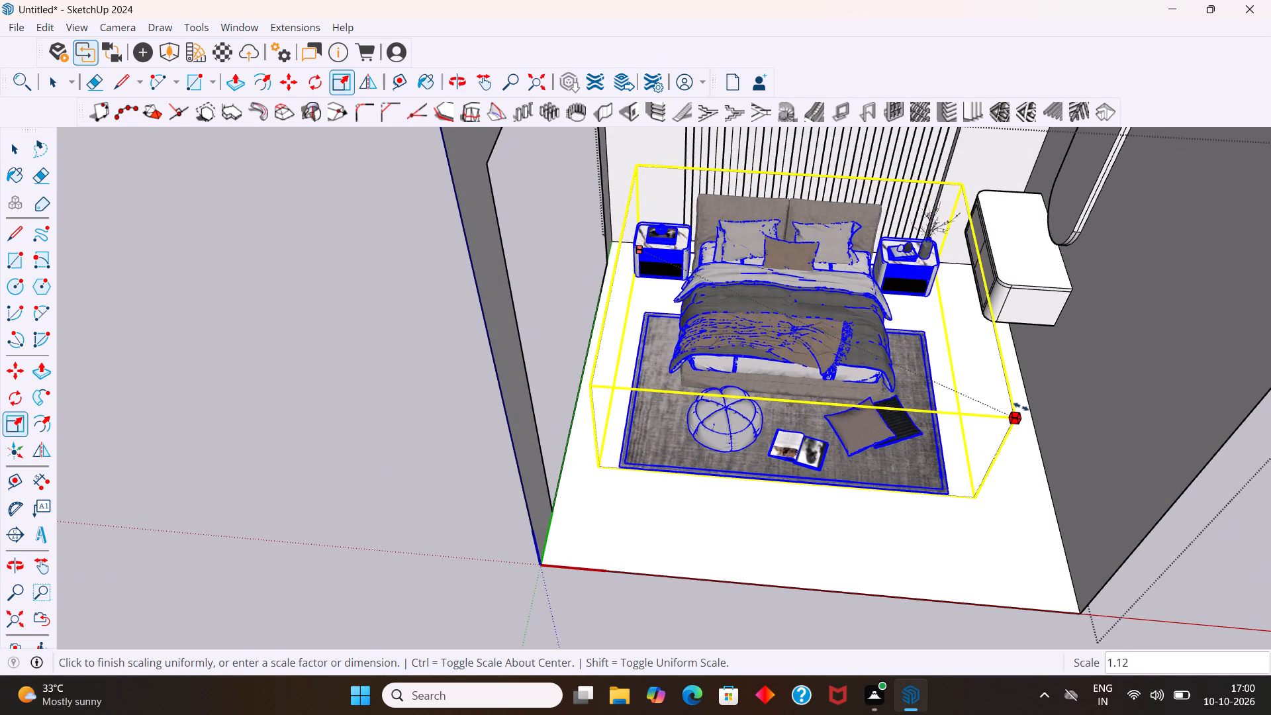
{"action": "left_click_drag", "start_coordinate": [1021, 406], "coordinate": [1045, 404]}
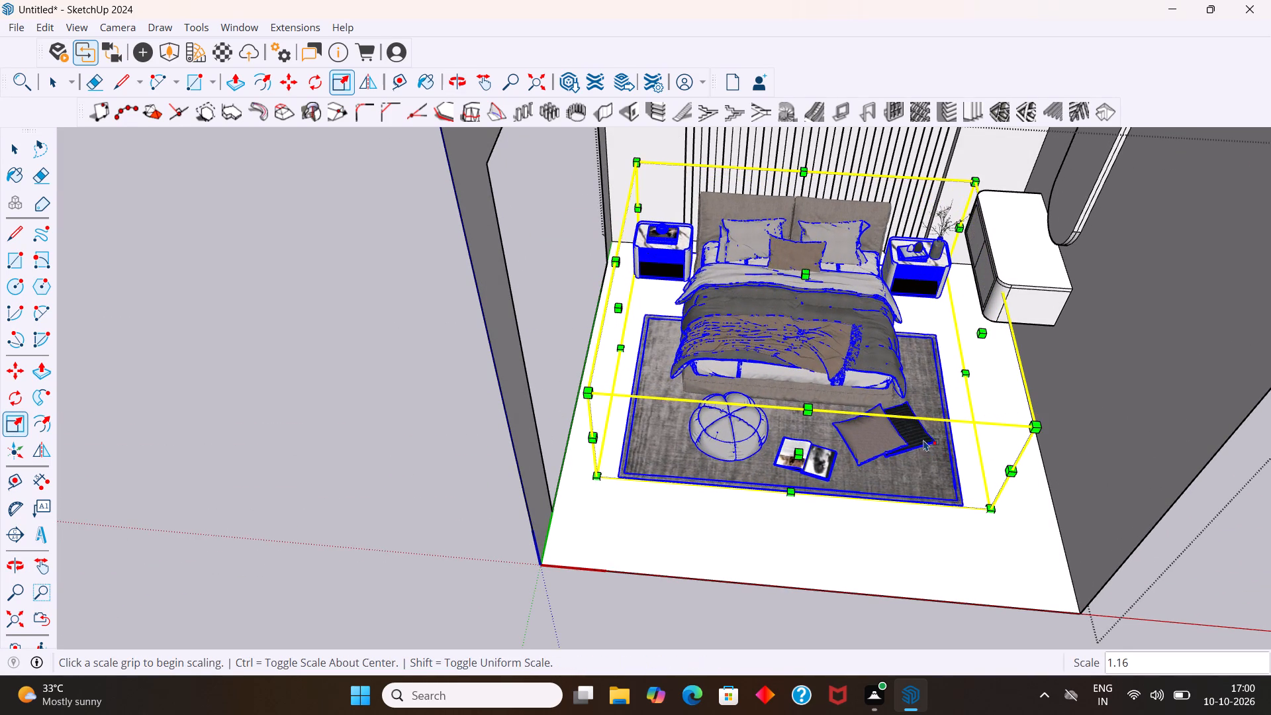
Stretch the bed set upward along the blue axis by a factor of about 1.47.
{"action": "scroll", "coordinate": [917, 430], "scroll_direction": "down", "scroll_amount": 5}
{"action": "middle_click_drag", "start_coordinate": [951, 493], "coordinate": [899, 263]}
{"action": "scroll", "coordinate": [921, 494], "scroll_direction": "up", "scroll_amount": 3}
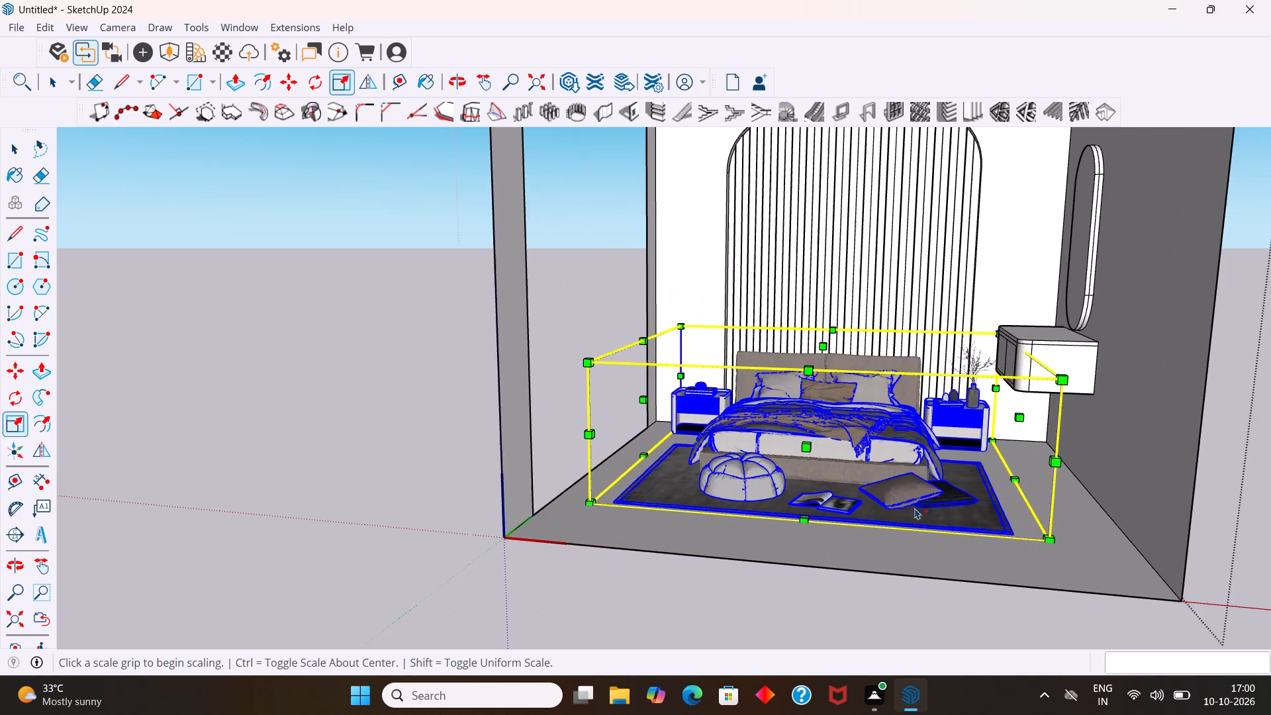
{"action": "middle_click_drag", "start_coordinate": [915, 508], "coordinate": [919, 515]}
{"action": "scroll", "coordinate": [840, 403], "scroll_direction": "up", "scroll_amount": 2}
{"action": "left_click_drag", "start_coordinate": [818, 334], "coordinate": [818, 332]}
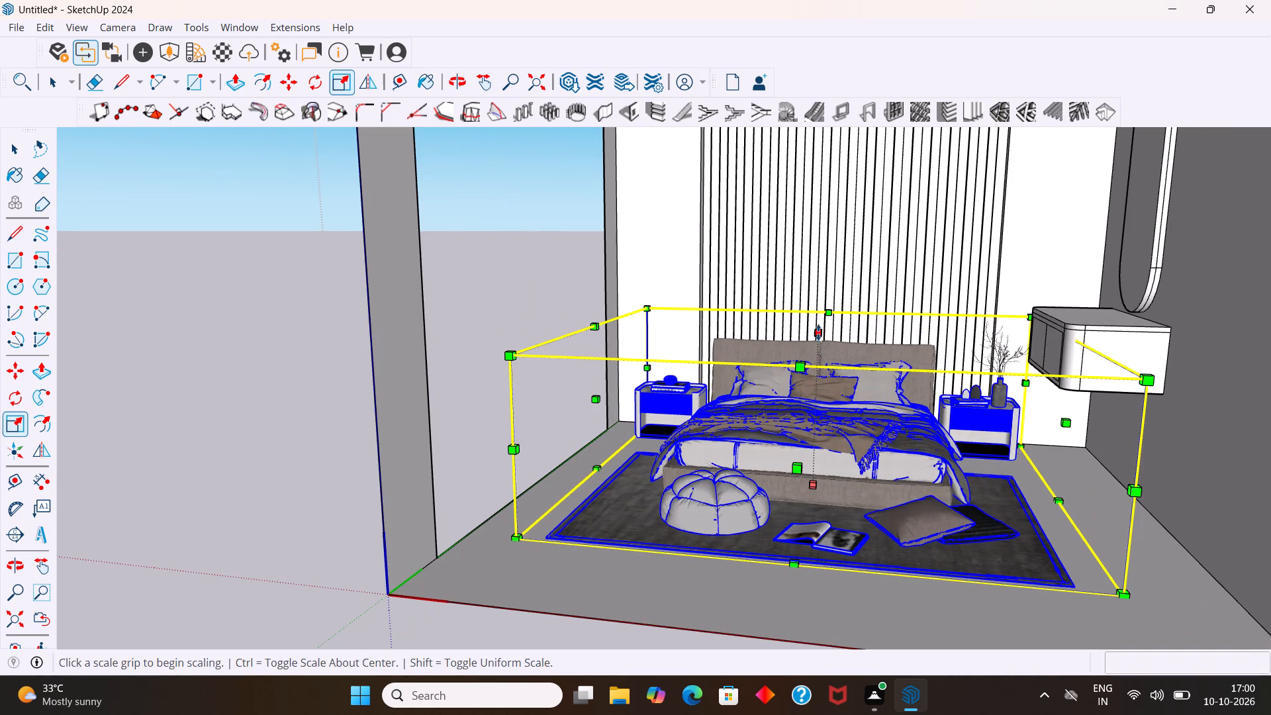
{"action": "left_click_drag", "start_coordinate": [818, 332], "coordinate": [815, 258]}
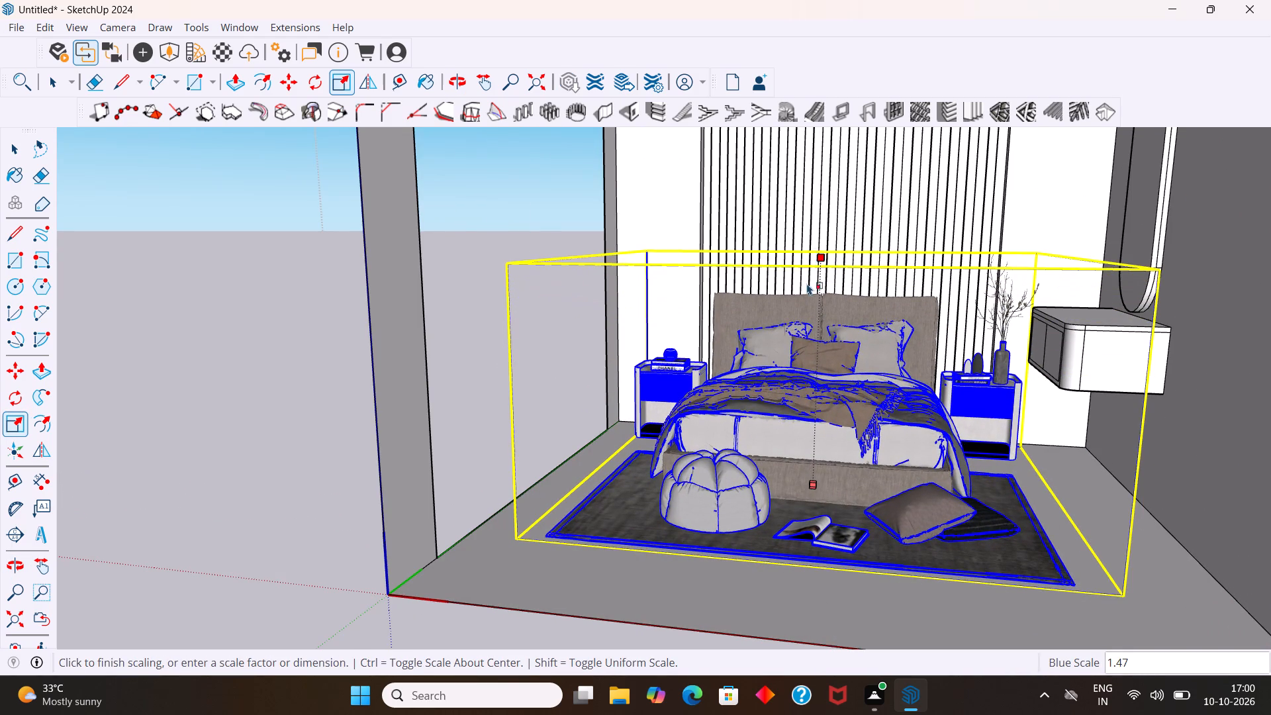
Widen the bed set slightly along the red axis toward the wall with the large opening.
{"action": "middle_click_drag", "start_coordinate": [803, 300], "coordinate": [847, 424]}
{"action": "left_click_drag", "start_coordinate": [606, 381], "coordinate": [596, 380]}
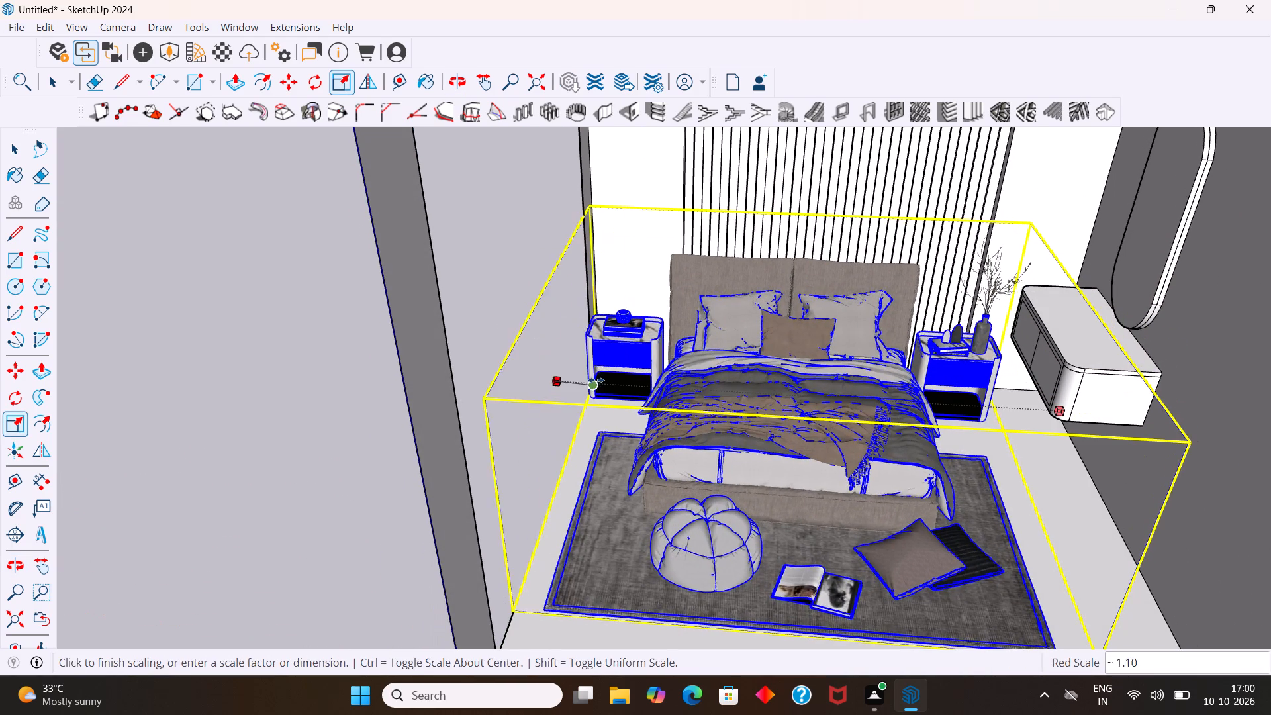
{"action": "left_click_drag", "start_coordinate": [596, 380], "coordinate": [590, 379]}
{"action": "scroll", "coordinate": [596, 375], "scroll_direction": "down", "scroll_amount": 8}
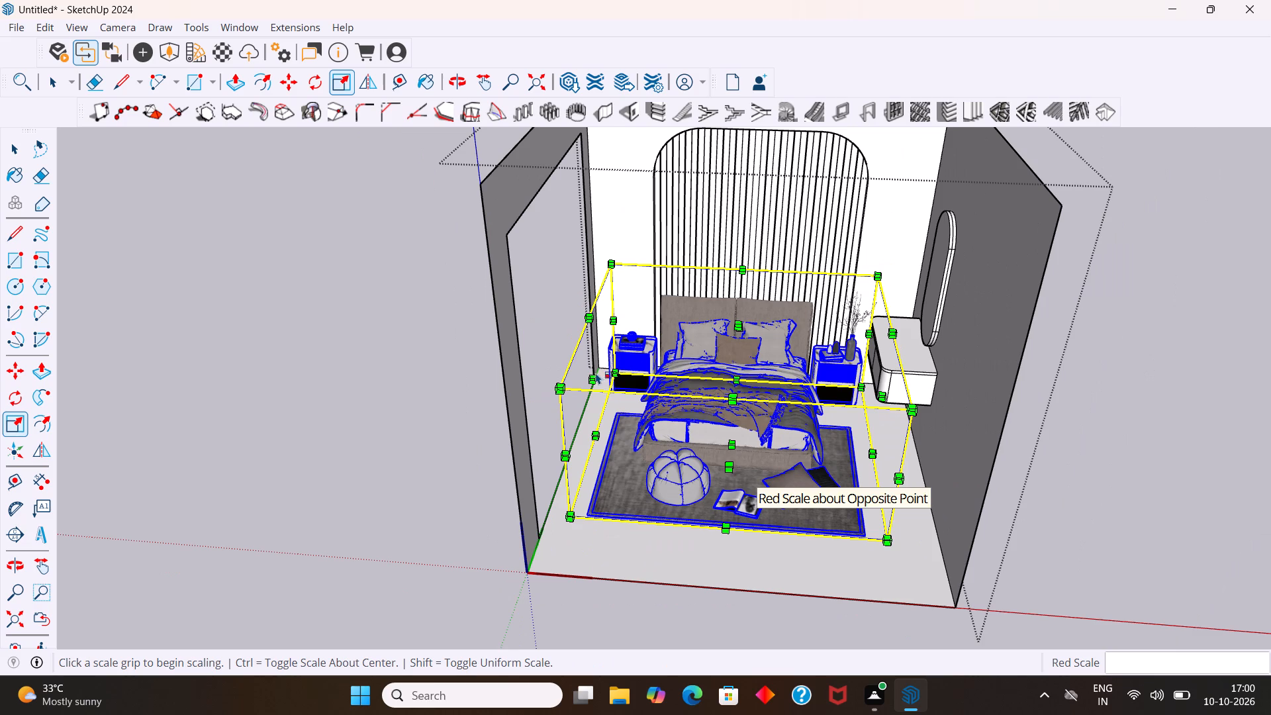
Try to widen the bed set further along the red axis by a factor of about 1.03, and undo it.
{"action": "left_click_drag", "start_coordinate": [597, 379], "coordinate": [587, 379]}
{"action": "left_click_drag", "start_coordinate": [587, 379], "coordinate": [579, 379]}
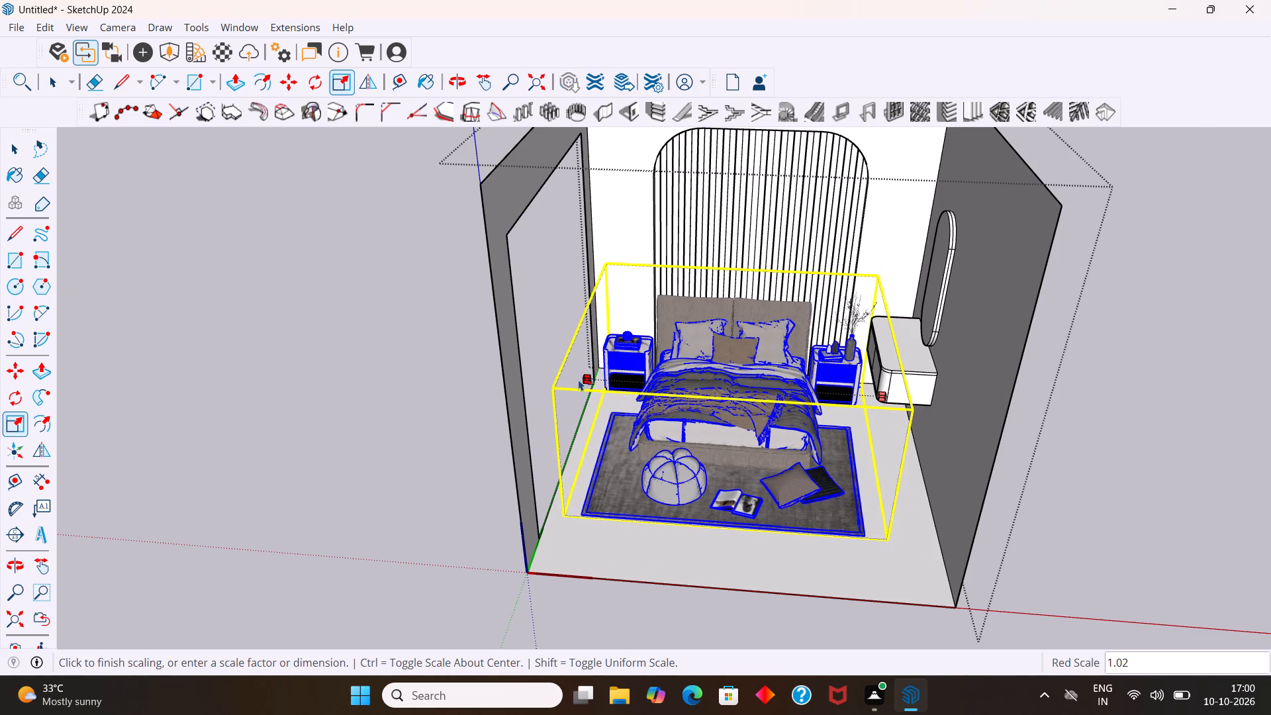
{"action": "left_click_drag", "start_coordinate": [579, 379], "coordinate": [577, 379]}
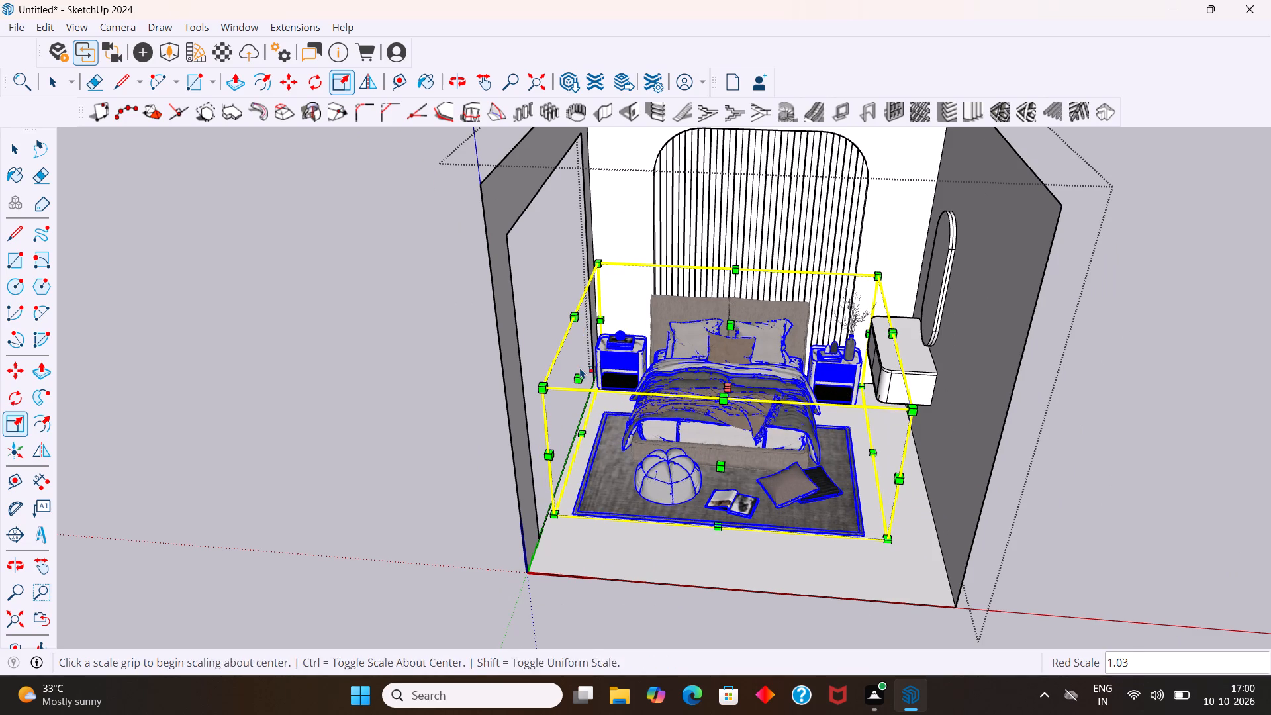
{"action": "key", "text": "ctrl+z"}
Examine how the resized bed set fits the room, from the front and from above.
{"action": "middle_click_drag", "start_coordinate": [635, 384], "coordinate": [728, 385]}
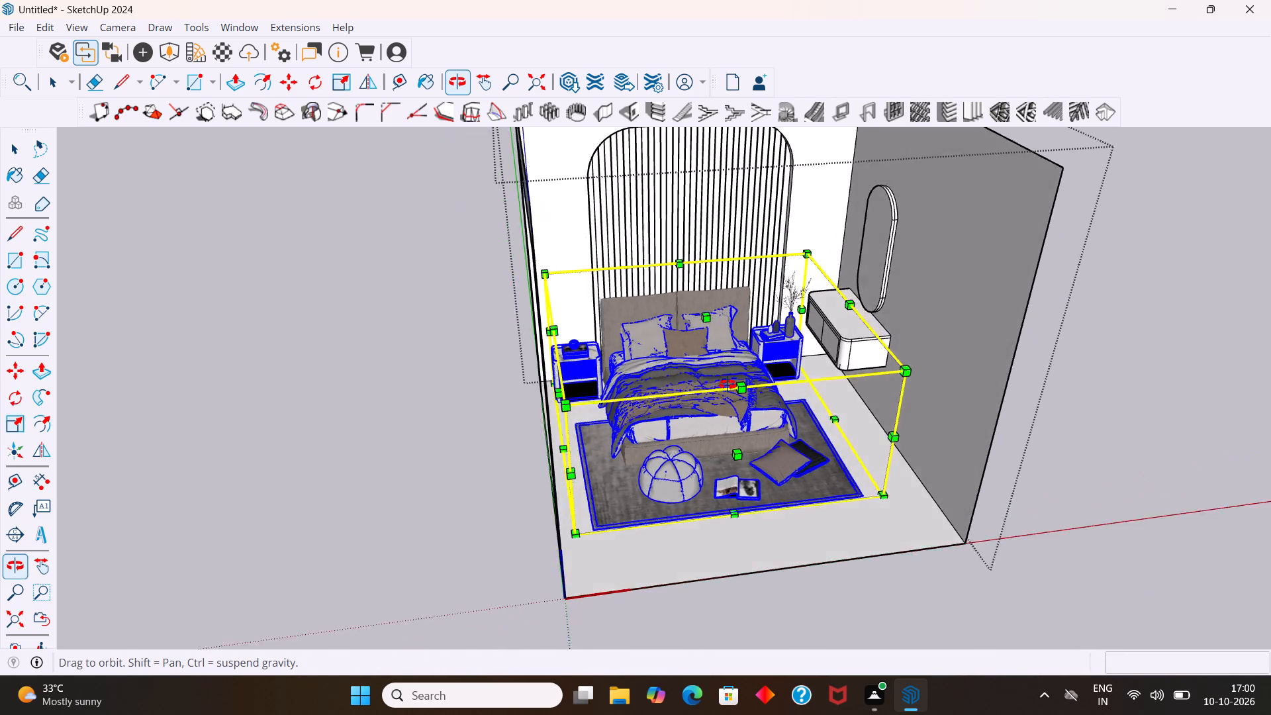
{"action": "middle_click_drag", "start_coordinate": [728, 385], "coordinate": [692, 386]}
{"action": "key", "text": "space"}
{"action": "scroll", "coordinate": [688, 387], "scroll_direction": "down", "scroll_amount": 4}
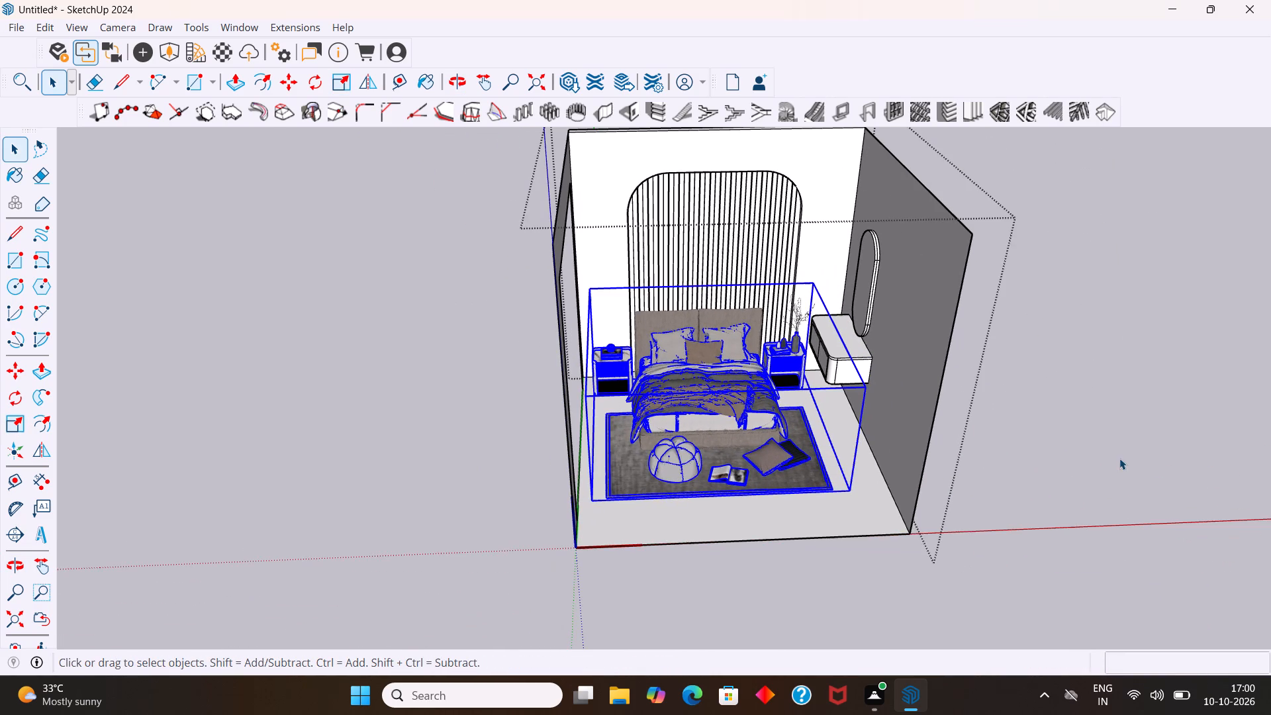
{"action": "left_click", "coordinate": [1119, 458]}
{"action": "middle_click_drag", "start_coordinate": [892, 493], "coordinate": [827, 340]}
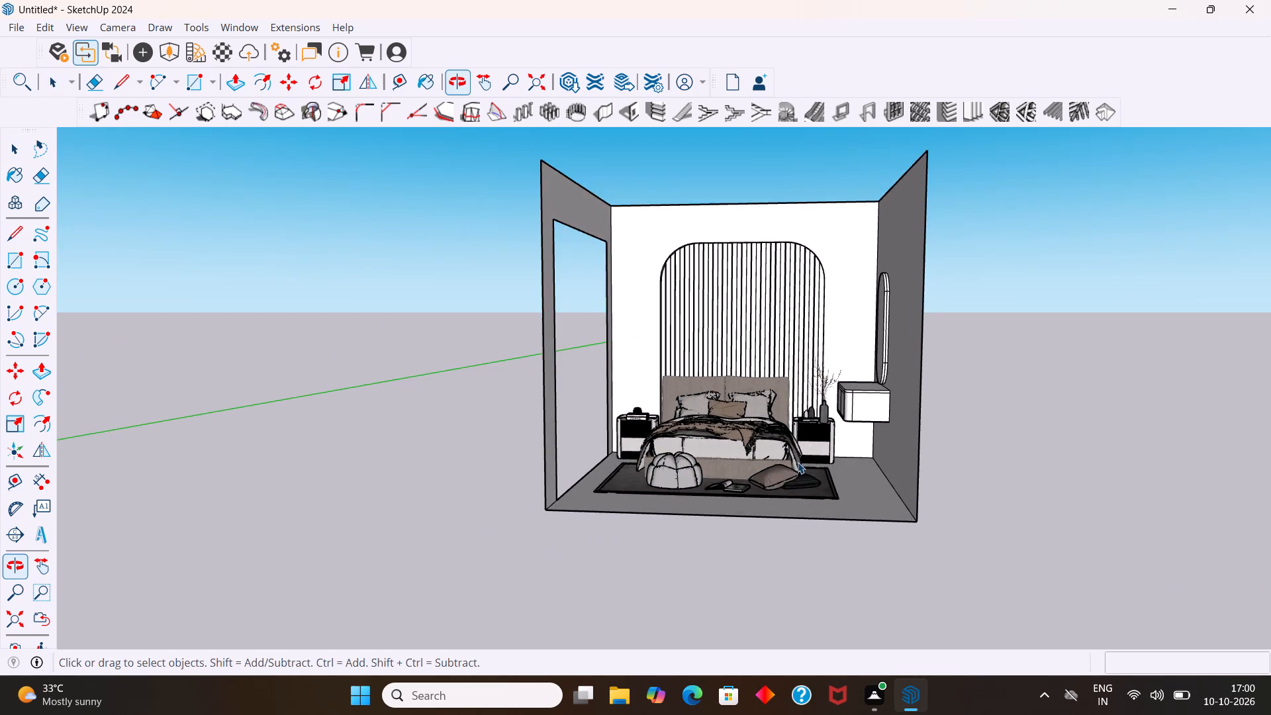
{"action": "scroll", "coordinate": [798, 462], "scroll_direction": "up", "scroll_amount": 2}
{"action": "middle_click_drag", "start_coordinate": [803, 469], "coordinate": [918, 714]}
{"action": "scroll", "coordinate": [829, 408], "scroll_direction": "up", "scroll_amount": 3}
{"action": "middle_click_drag", "start_coordinate": [822, 400], "coordinate": [818, 589]}
{"action": "scroll", "coordinate": [794, 449], "scroll_direction": "up", "scroll_amount": 1}
{"action": "middle_click_drag", "start_coordinate": [786, 435], "coordinate": [773, 524]}
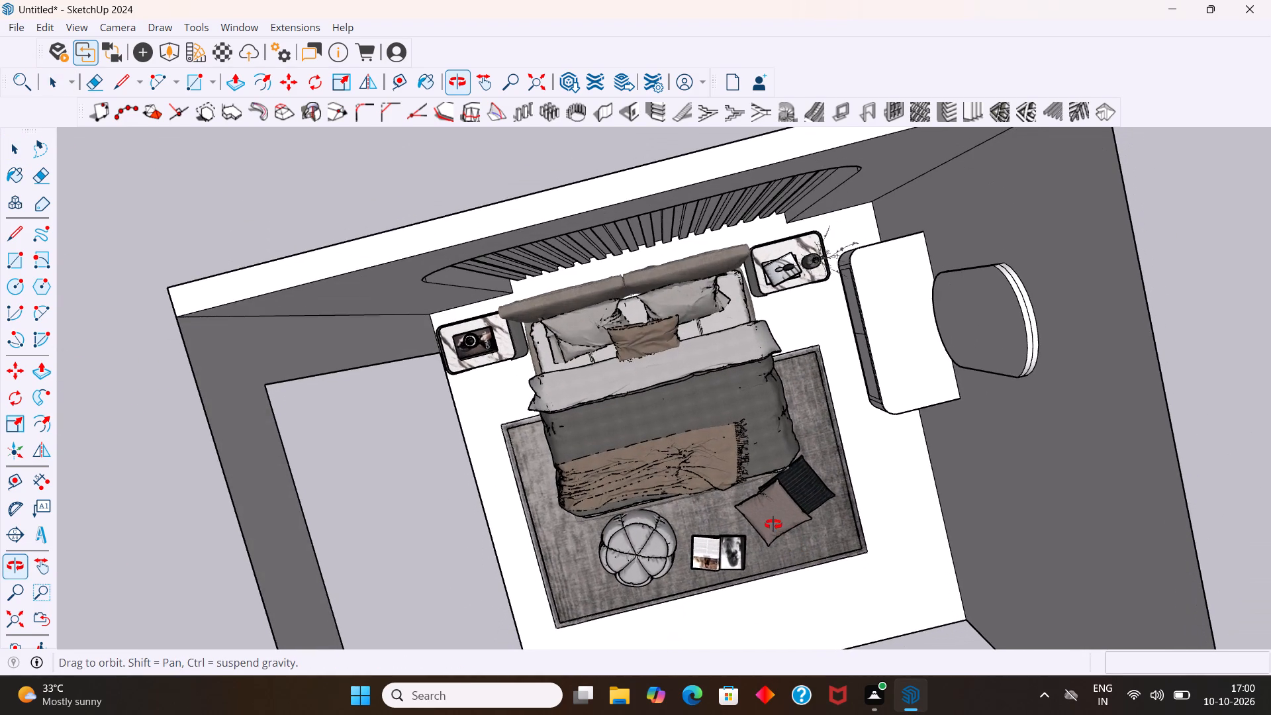
{"action": "middle_click_drag", "start_coordinate": [773, 524], "coordinate": [770, 521]}
Reopen the room group containing the bed set for editing.
{"action": "left_click", "coordinate": [738, 421]}
{"action": "scroll", "coordinate": [741, 429], "scroll_direction": "down", "scroll_amount": 5}
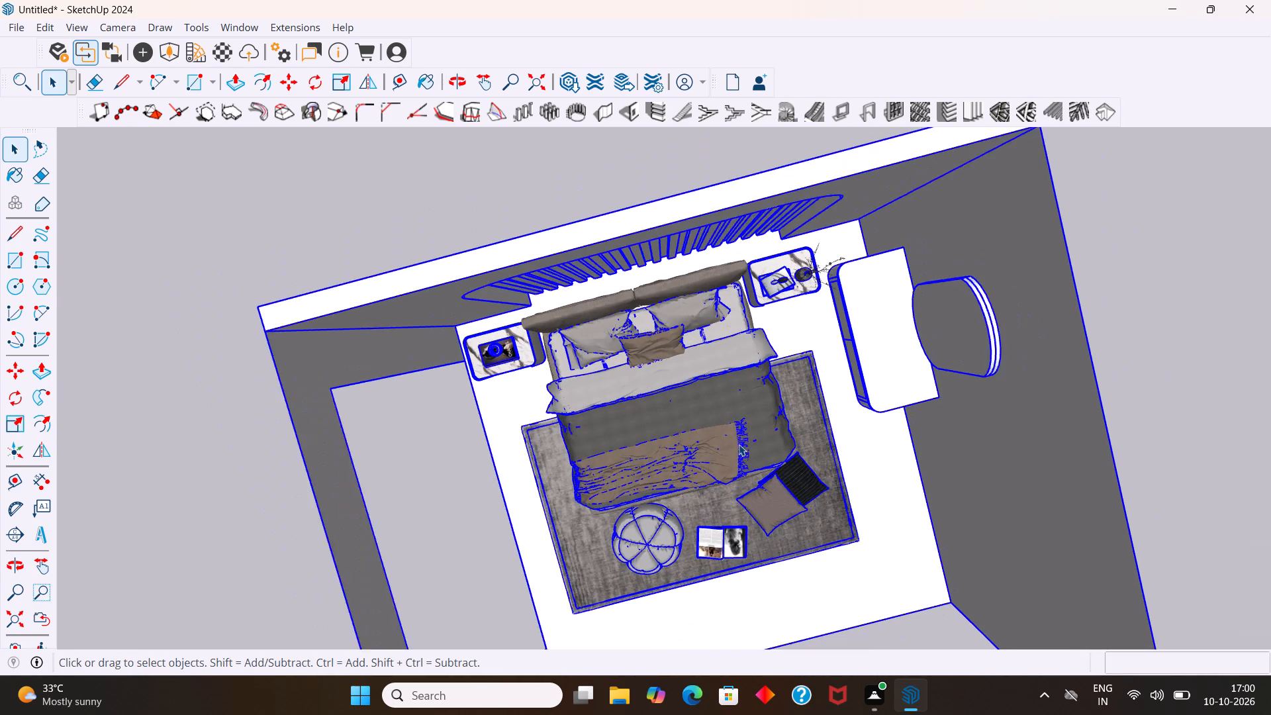
{"action": "left_click", "coordinate": [475, 495]}
{"action": "double_click", "coordinate": [564, 495]}
{"action": "left_click", "coordinate": [566, 495]}
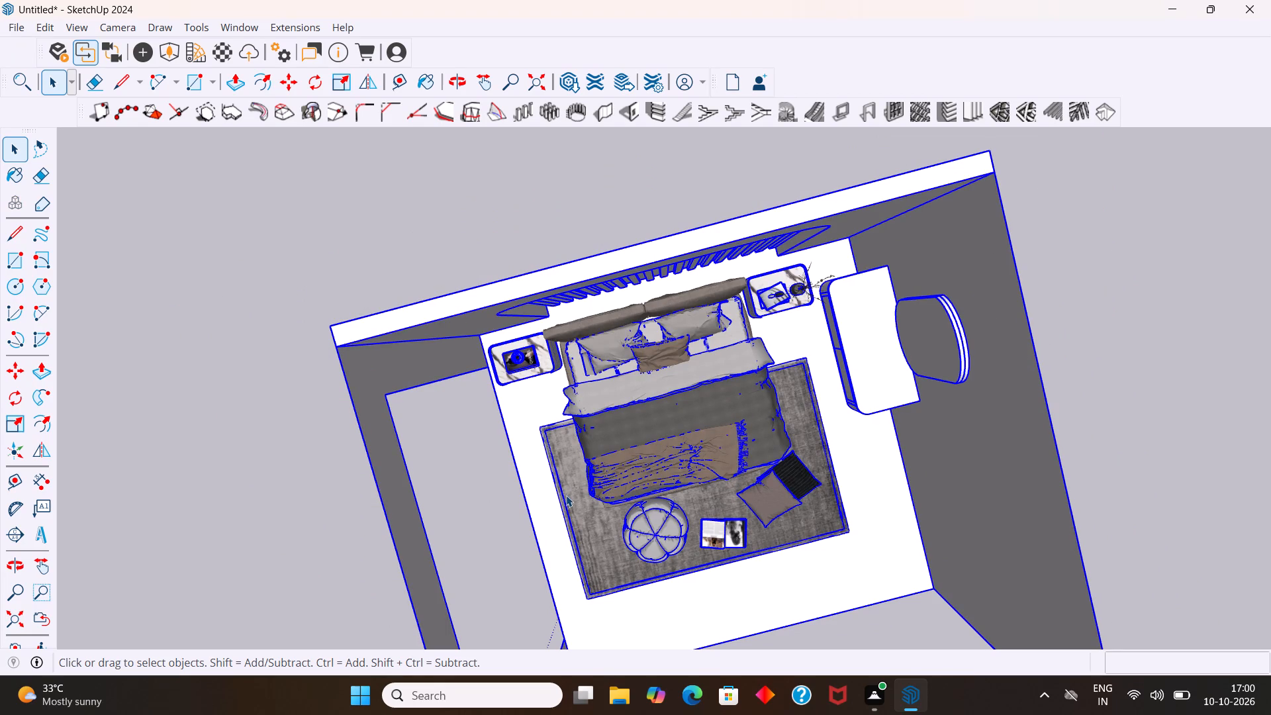
{"action": "left_click", "coordinate": [516, 510]}
{"action": "double_click", "coordinate": [543, 501]}
{"action": "left_click", "coordinate": [502, 526]}
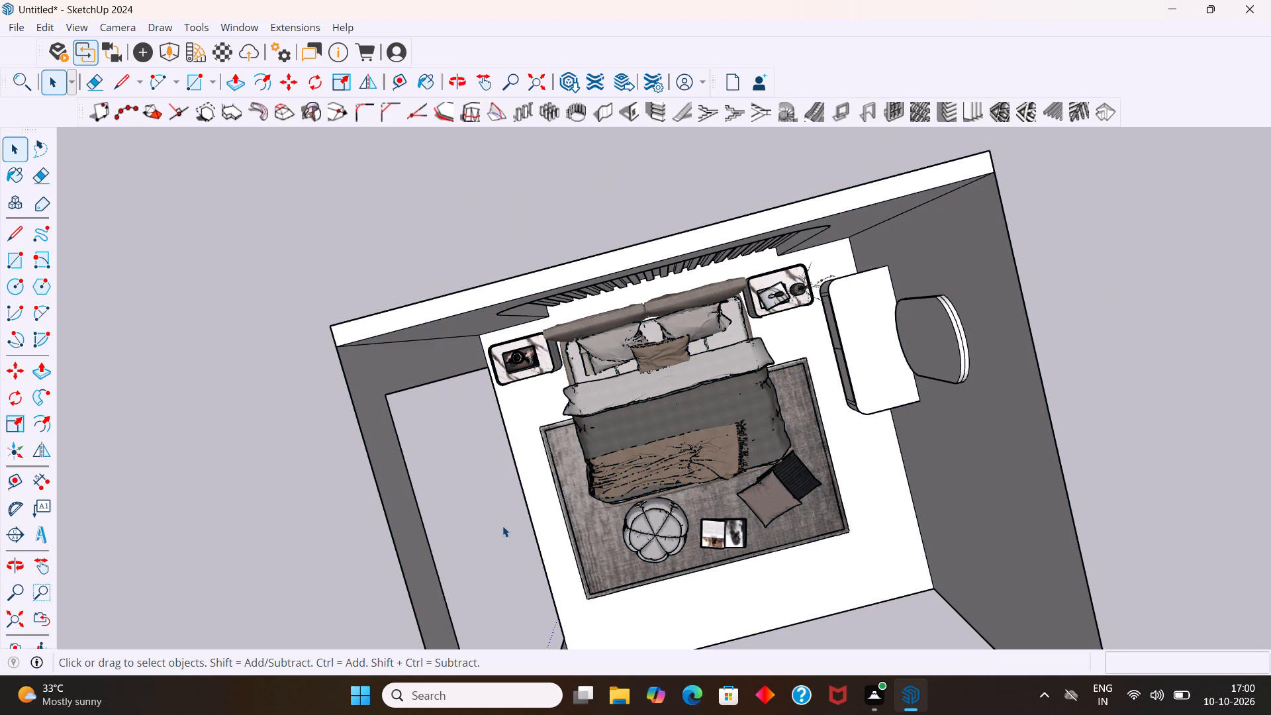
{"action": "left_click", "coordinate": [529, 526]}
{"action": "left_click", "coordinate": [548, 516]}
{"action": "double_click", "coordinate": [548, 520]}
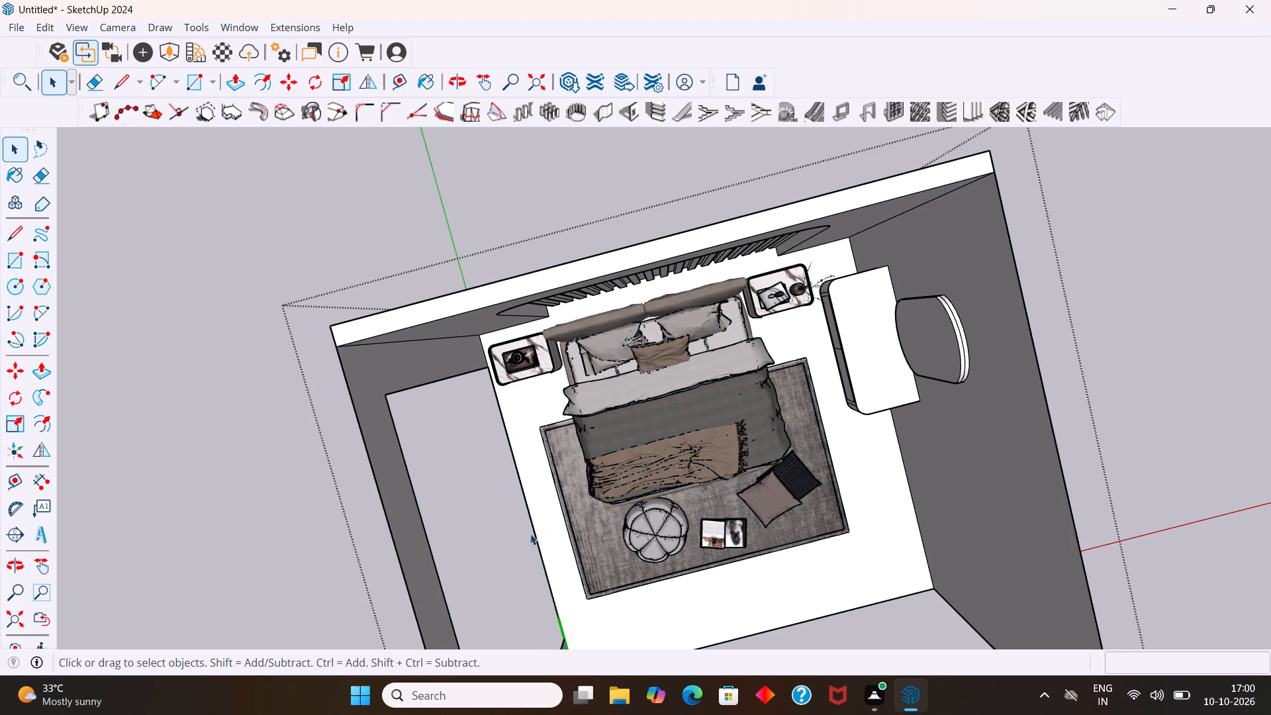
Move the bed set about 3" back toward the fluted headboard wall and close the room group.
{"action": "left_click", "coordinate": [620, 482]}
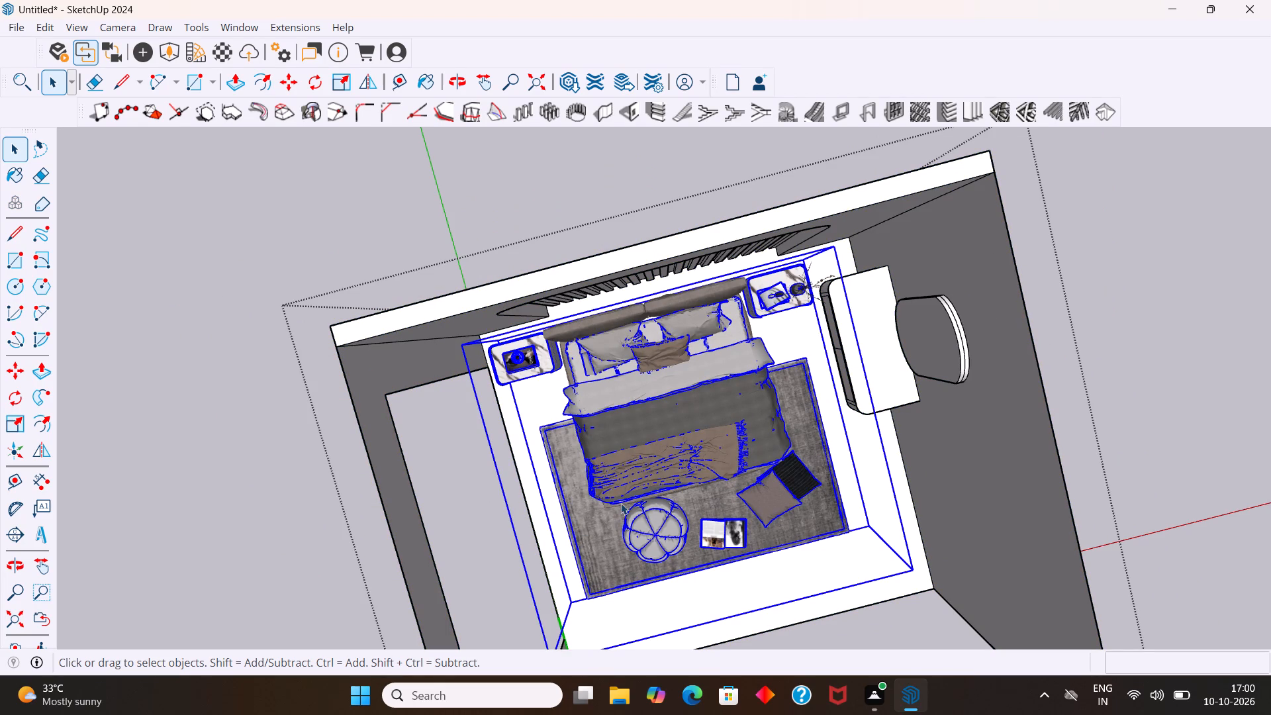
{"action": "key", "text": "space"}
{"action": "key", "text": "m"}
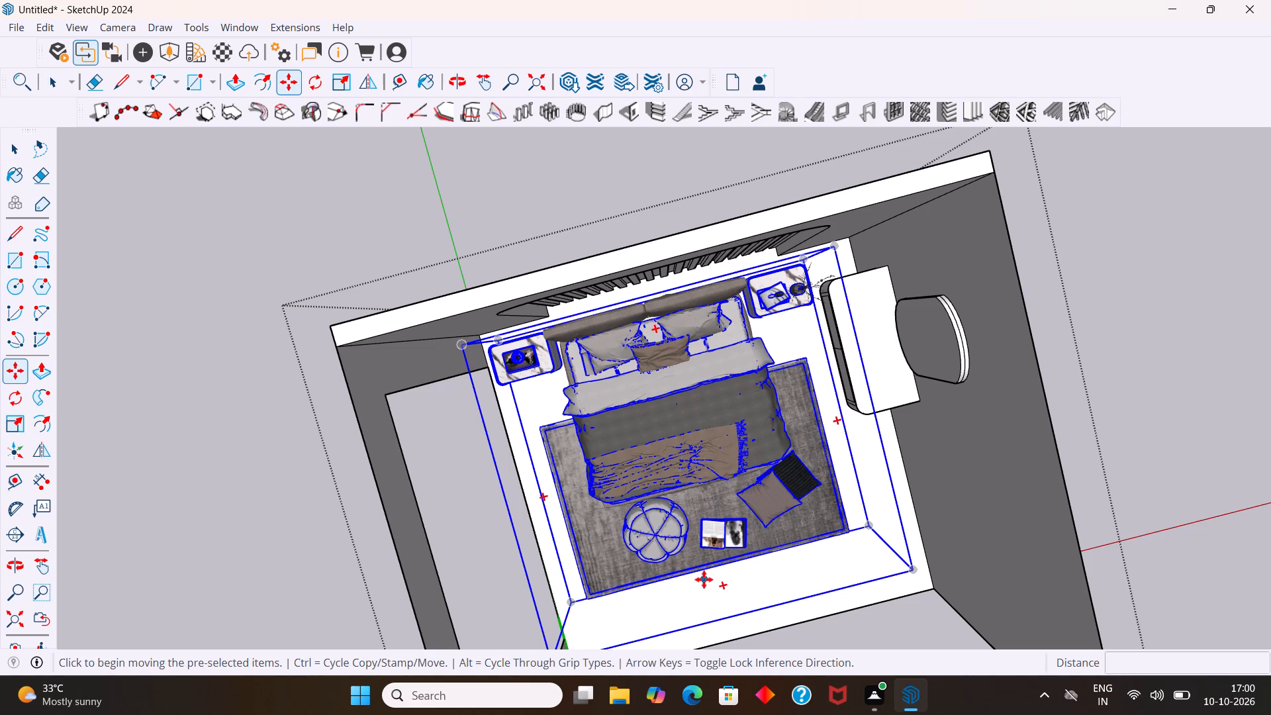
{"action": "left_click", "coordinate": [704, 579]}
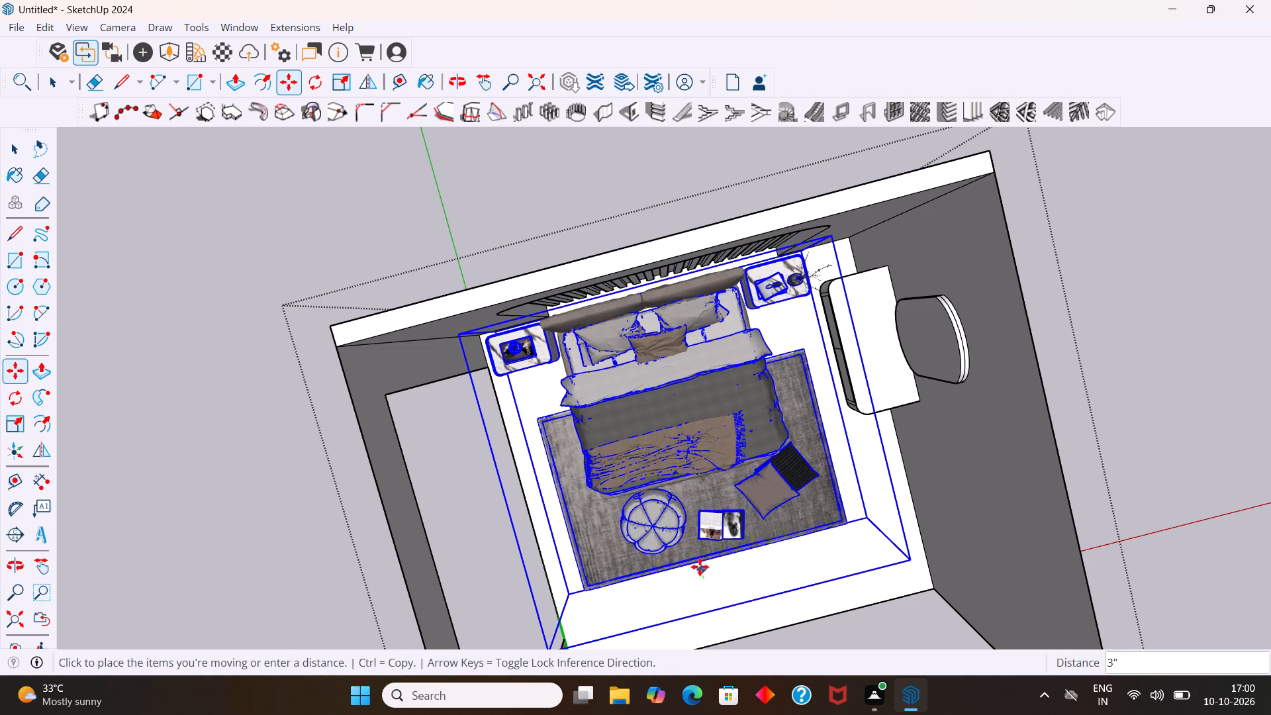
{"action": "left_click", "coordinate": [702, 569]}
{"action": "key", "text": "space"}
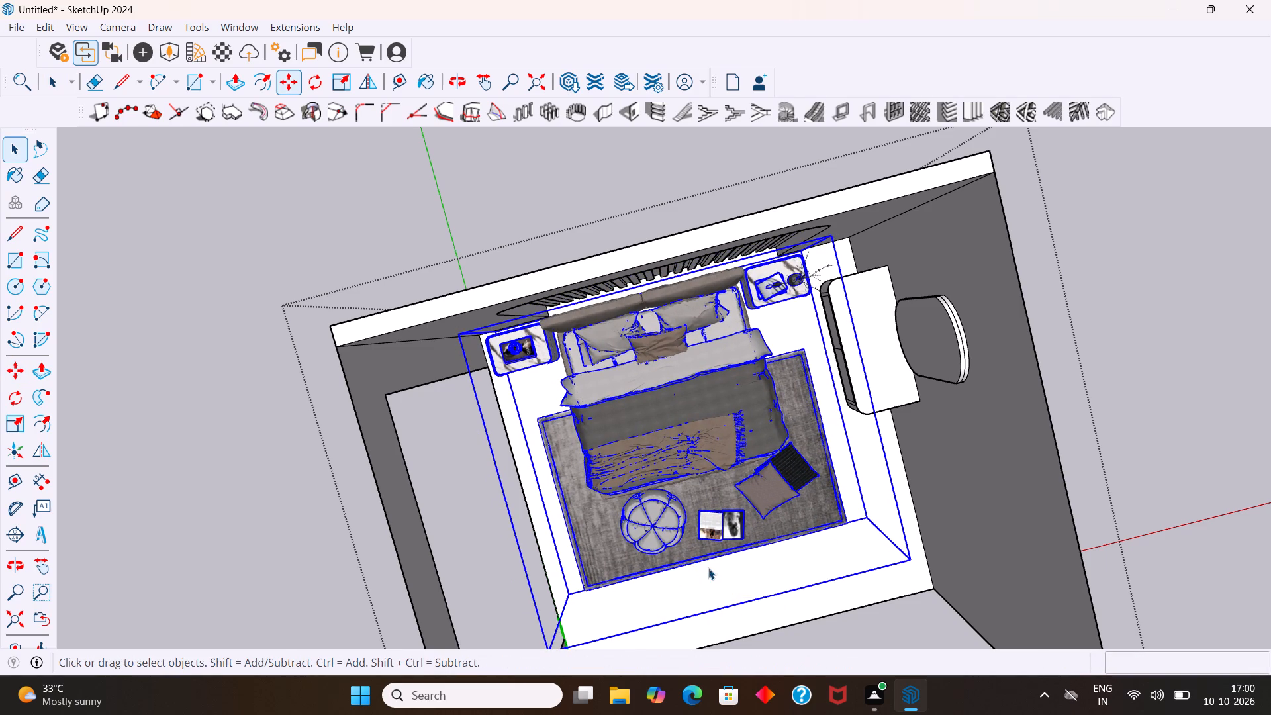
{"action": "left_click", "coordinate": [1128, 410]}
Open the room group for editing again.
{"action": "left_click", "coordinate": [1011, 450]}
{"action": "left_click", "coordinate": [1008, 443]}
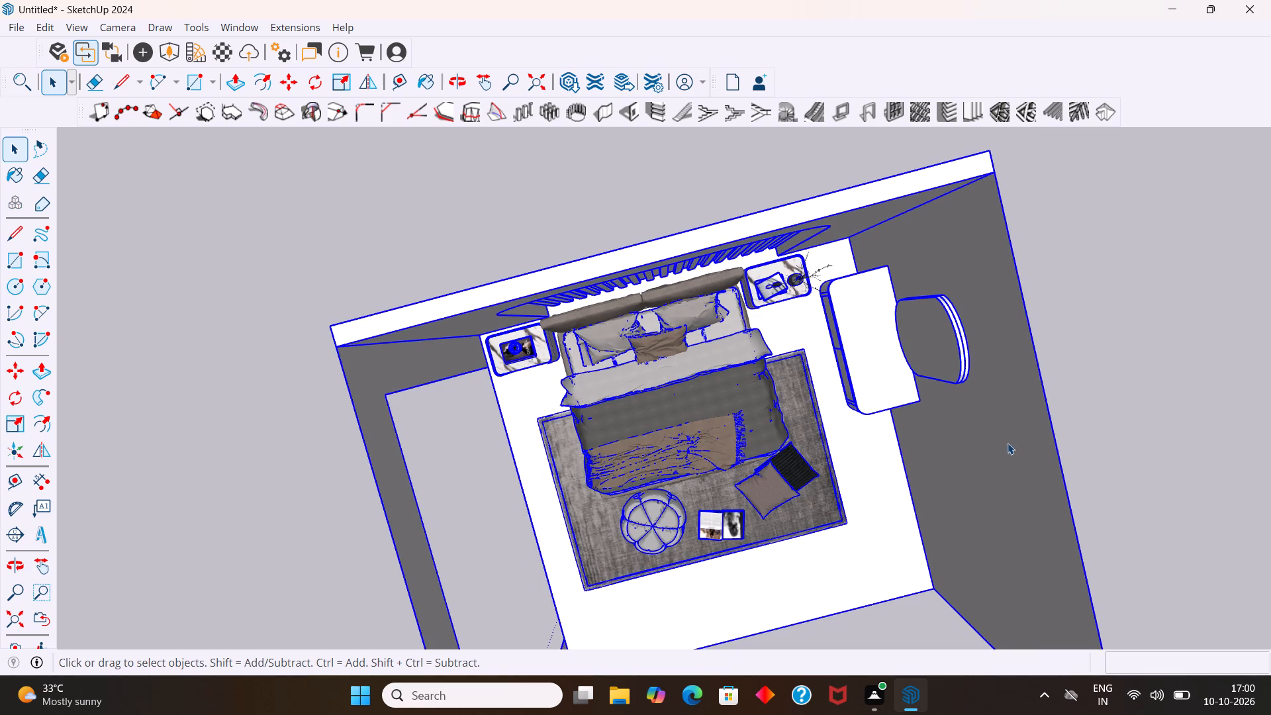
{"action": "left_click", "coordinate": [1005, 451]}
{"action": "left_click", "coordinate": [1129, 438]}
{"action": "left_click_drag", "start_coordinate": [952, 504], "coordinate": [945, 497]}
{"action": "left_click_drag", "start_coordinate": [943, 497], "coordinate": [931, 501]}
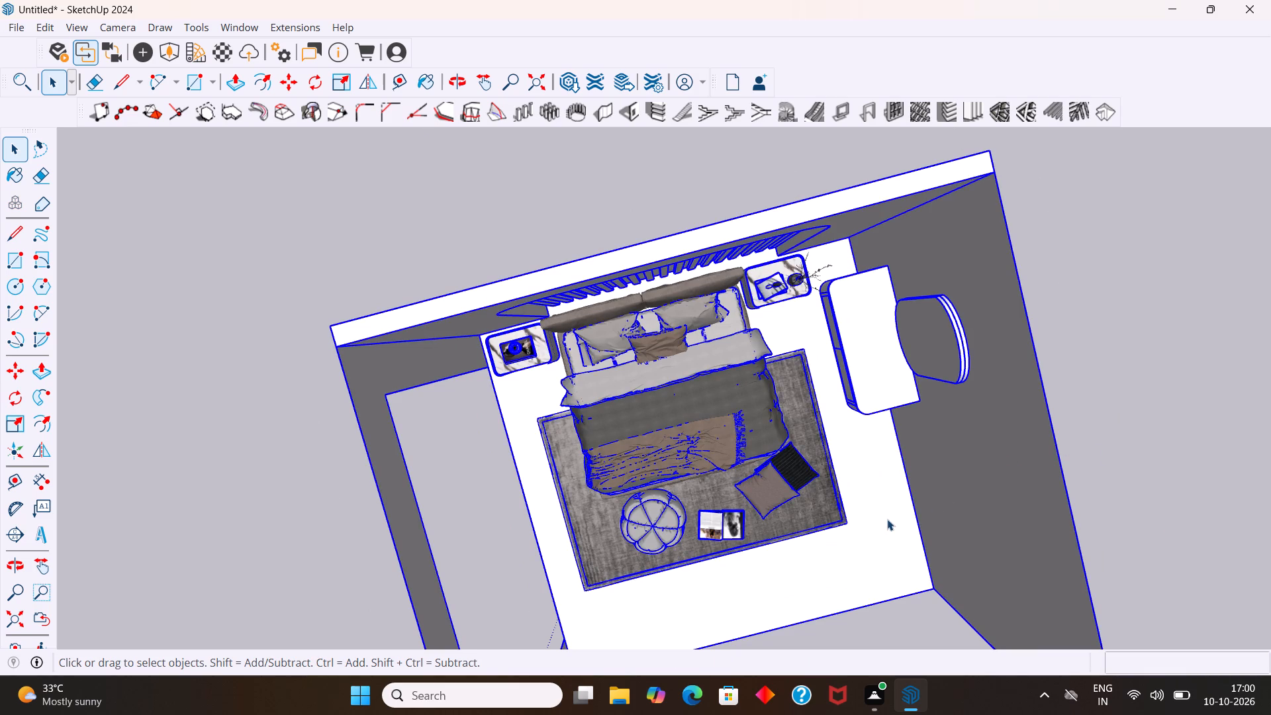
{"action": "double_click", "coordinate": [886, 520]}
Examine the repositioned bed set against the fluted headboard wall from above and from the front.
{"action": "middle_click_drag", "start_coordinate": [864, 512], "coordinate": [802, 512]}
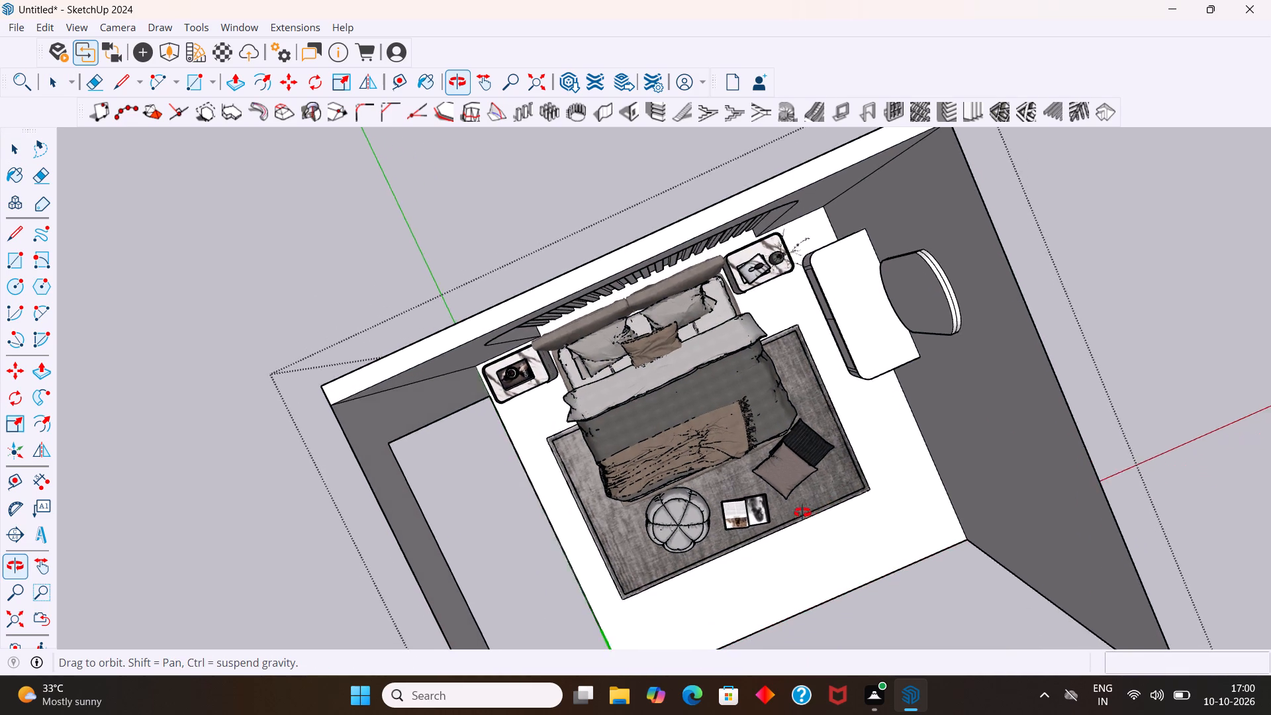
{"action": "middle_click_drag", "start_coordinate": [802, 512], "coordinate": [678, 326]}
{"action": "scroll", "coordinate": [737, 380], "scroll_direction": "down", "scroll_amount": 4}
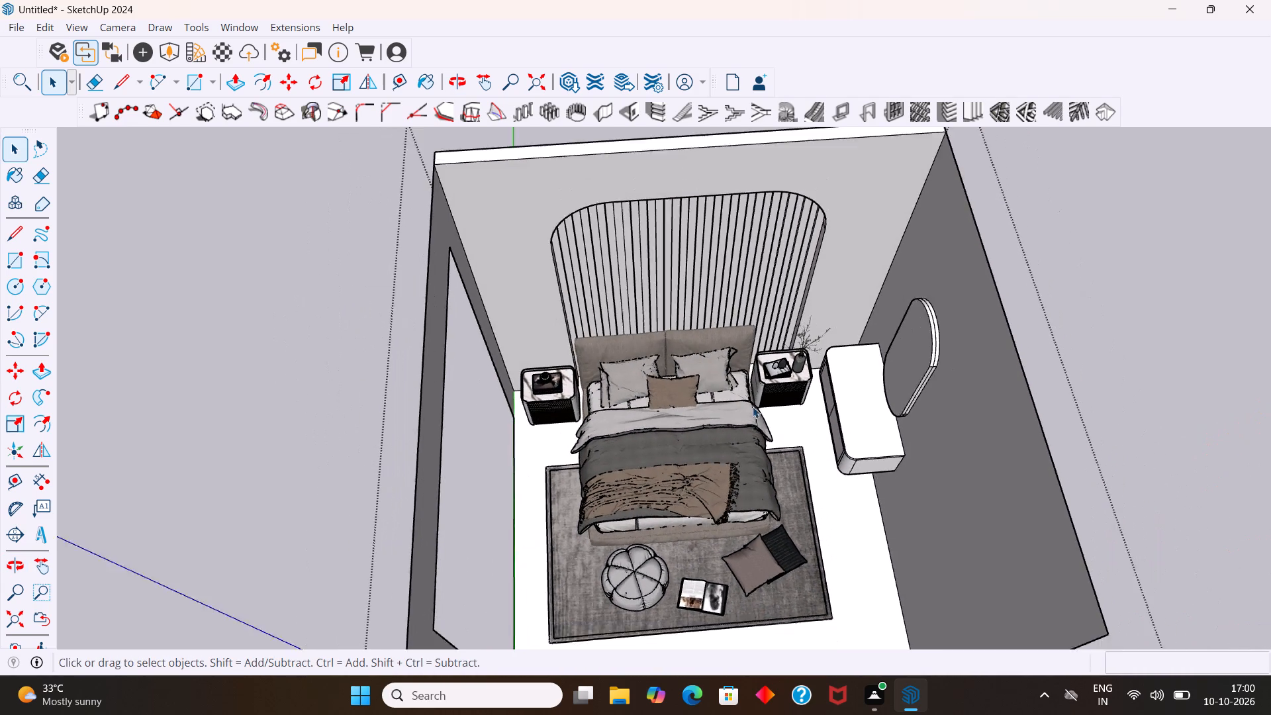
{"action": "scroll", "coordinate": [753, 406], "scroll_direction": "down", "scroll_amount": 4}
{"action": "middle_click_drag", "start_coordinate": [780, 533], "coordinate": [753, 303]}
{"action": "scroll", "coordinate": [744, 295], "scroll_direction": "down", "scroll_amount": 4}
{"action": "middle_click_drag", "start_coordinate": [751, 402], "coordinate": [736, 387]}
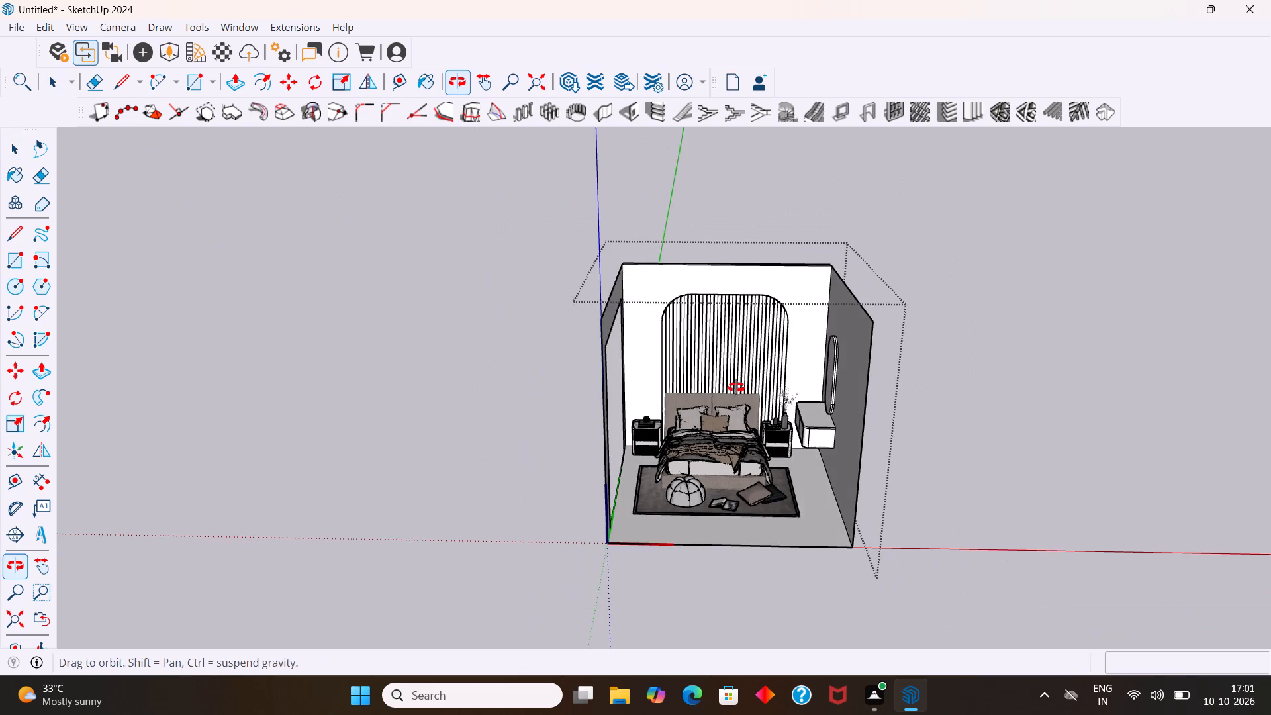
{"action": "middle_click_drag", "start_coordinate": [736, 387], "coordinate": [647, 433]}
Copy the vertical front edge of the fluted recess 2" inward on its side face nearest the large wall opening.
{"action": "scroll", "coordinate": [712, 340], "scroll_direction": "up", "scroll_amount": 7}
{"action": "middle_click_drag", "start_coordinate": [720, 360], "coordinate": [700, 396]}
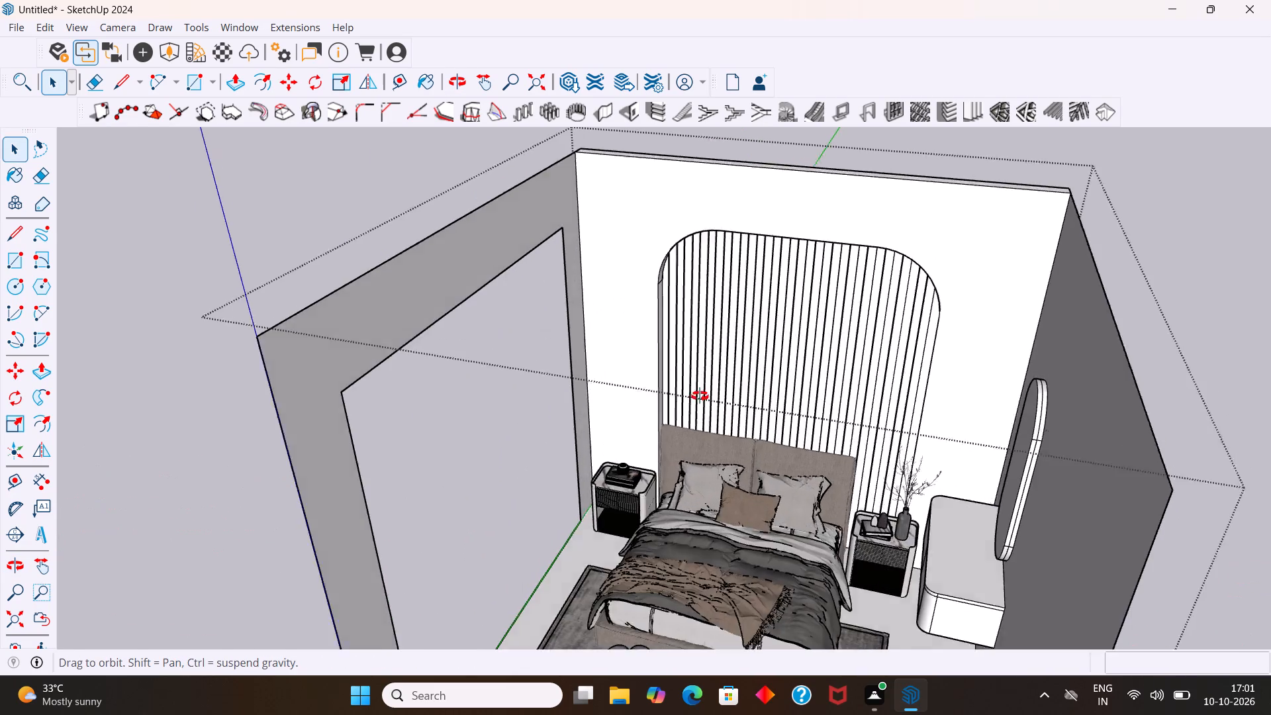
{"action": "middle_click_drag", "start_coordinate": [700, 396], "coordinate": [607, 426]}
{"action": "scroll", "coordinate": [678, 348], "scroll_direction": "up", "scroll_amount": 2}
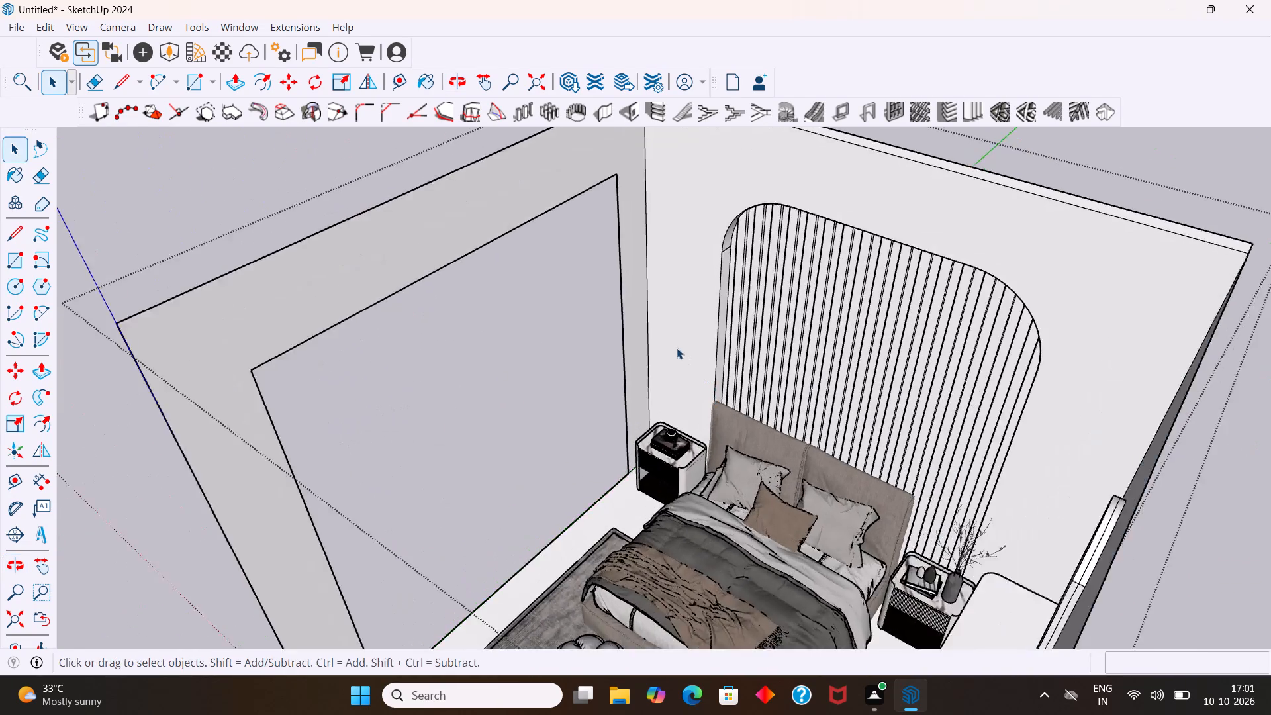
{"action": "scroll", "coordinate": [677, 348], "scroll_direction": "up", "scroll_amount": 1}
{"action": "scroll", "coordinate": [852, 306], "scroll_direction": "up", "scroll_amount": 2}
{"action": "middle_click_drag", "start_coordinate": [845, 301], "coordinate": [777, 301]}
{"action": "scroll", "coordinate": [755, 281], "scroll_direction": "up", "scroll_amount": 1}
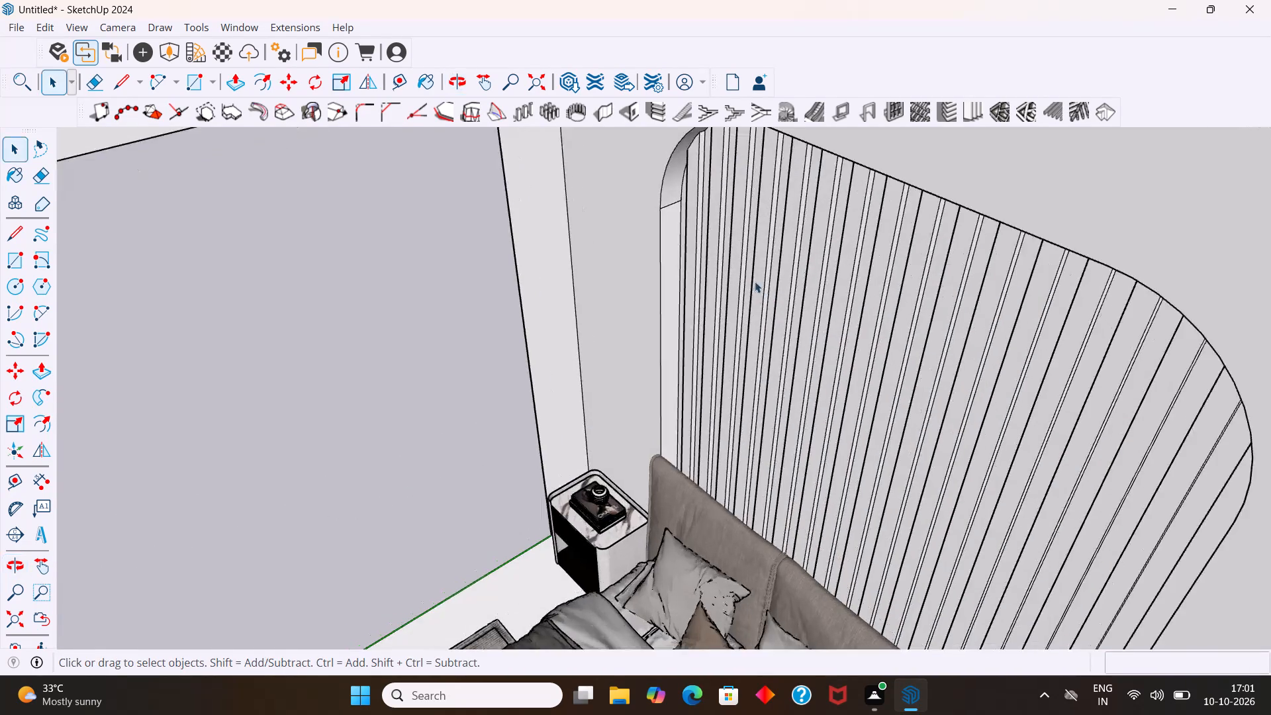
{"action": "middle_click_drag", "start_coordinate": [755, 285], "coordinate": [764, 312]}
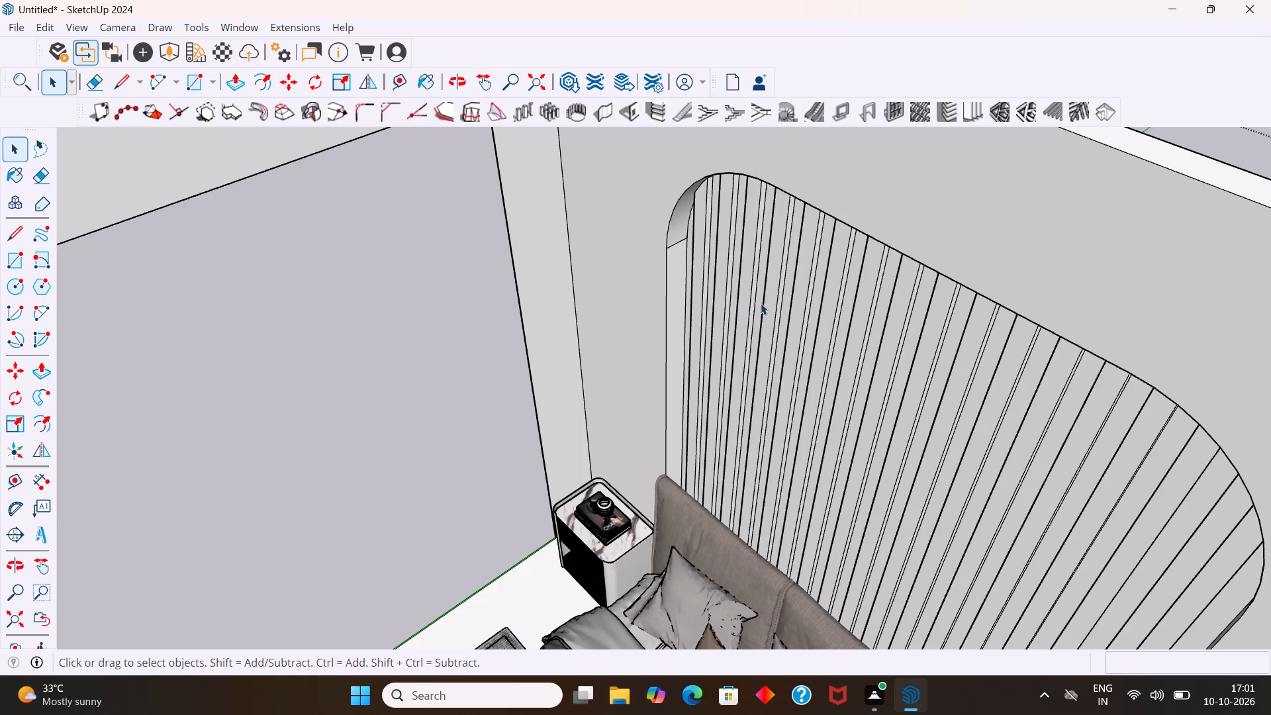
{"action": "middle_click_drag", "start_coordinate": [753, 297], "coordinate": [731, 295]}
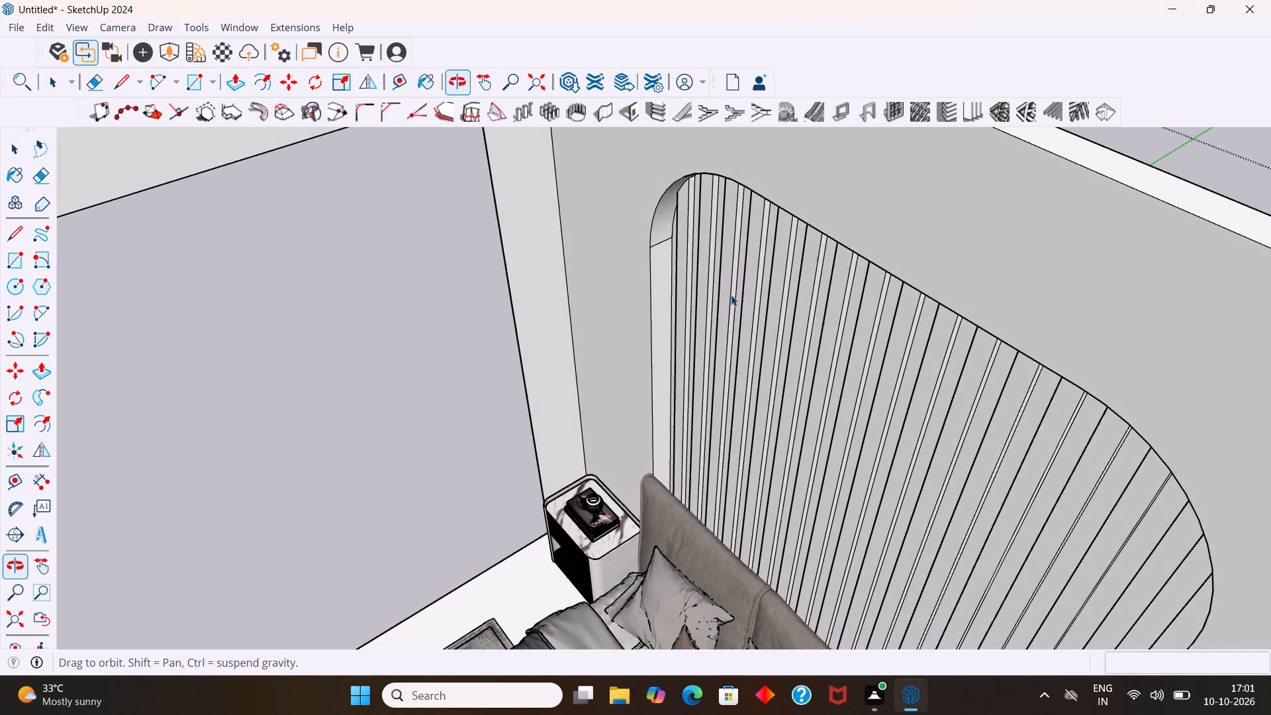
{"action": "middle_click_drag", "start_coordinate": [731, 295], "coordinate": [732, 295]}
{"action": "middle_click_drag", "start_coordinate": [729, 291], "coordinate": [692, 287]}
{"action": "scroll", "coordinate": [684, 283], "scroll_direction": "up", "scroll_amount": 3}
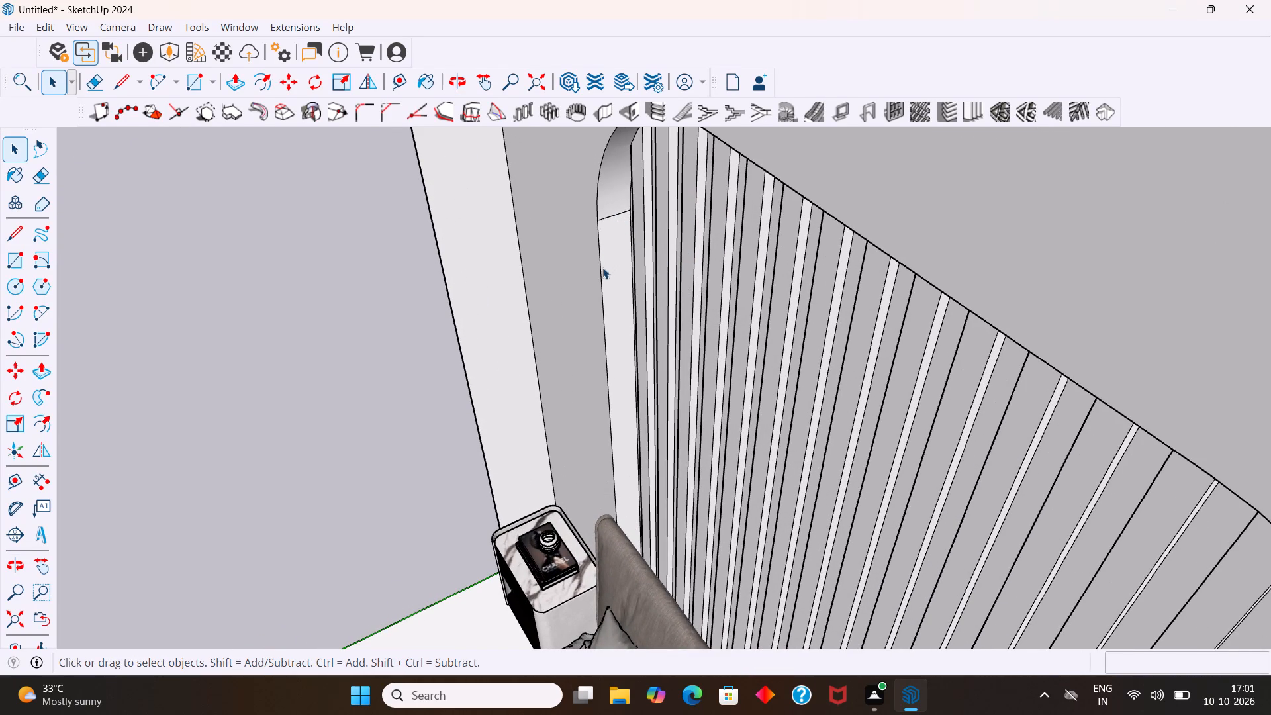
{"action": "left_click", "coordinate": [604, 303]}
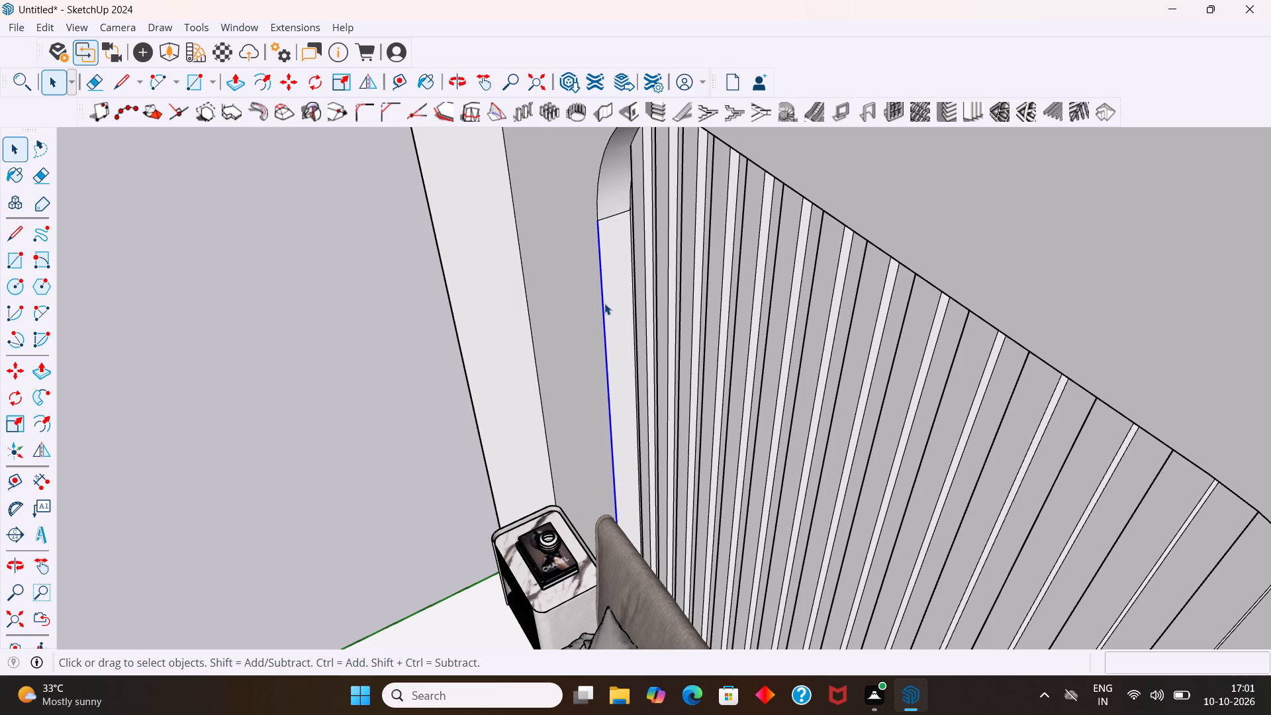
{"action": "key", "text": "m"}
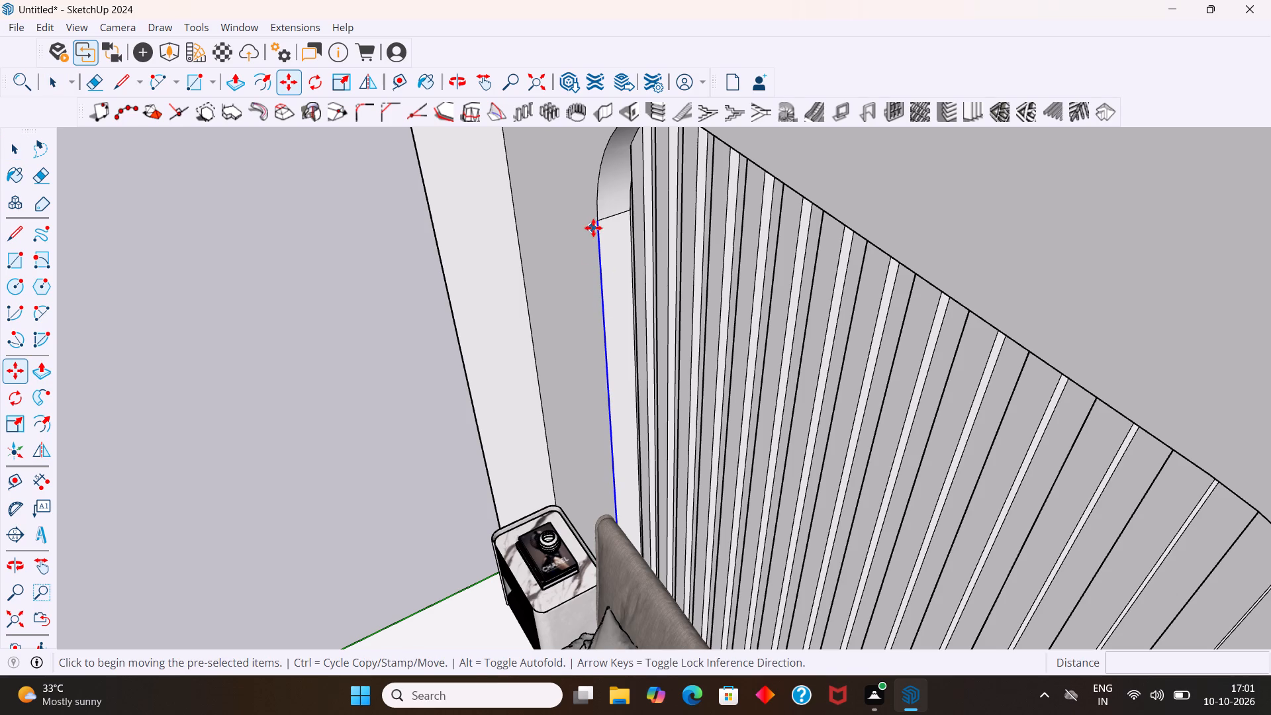
{"action": "left_click", "coordinate": [594, 225]}
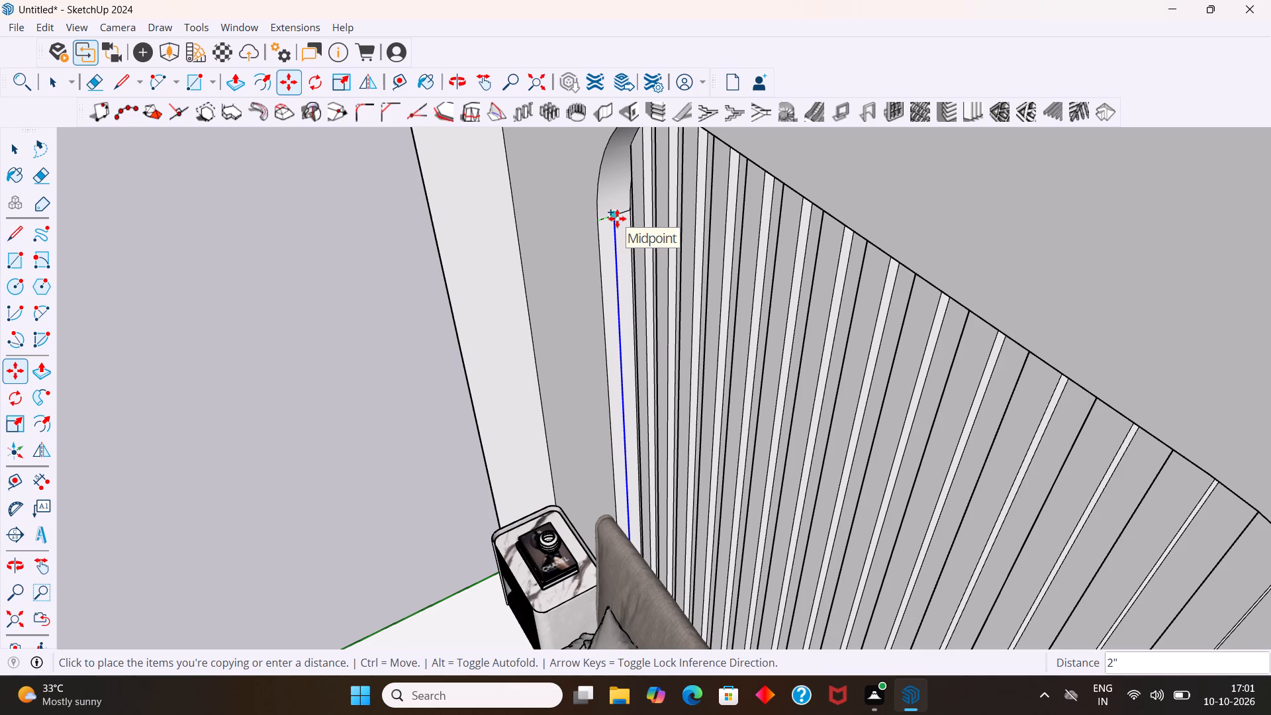
{"action": "key", "text": "2"}
{"action": "key", "text": "Return"}
{"action": "key", "text": "space"}
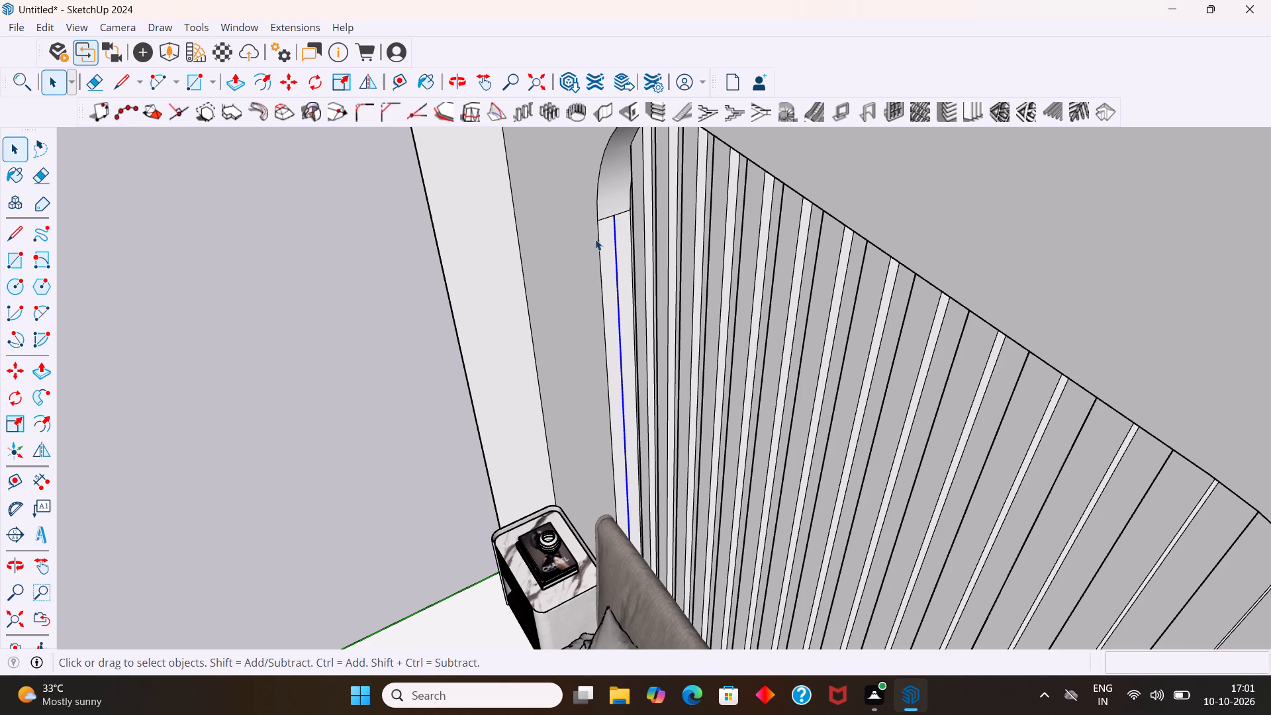
{"action": "middle_click_drag", "start_coordinate": [592, 243], "coordinate": [603, 247]}
{"action": "scroll", "coordinate": [583, 243], "scroll_direction": "down", "scroll_amount": 7}
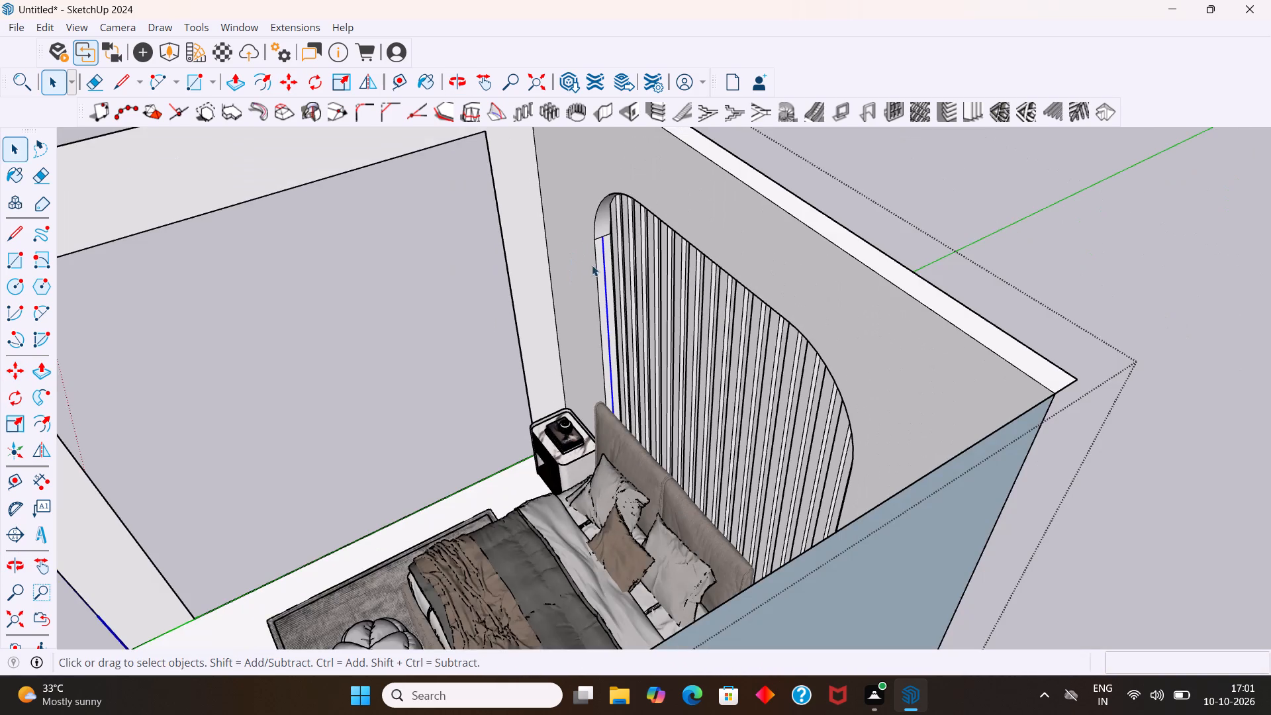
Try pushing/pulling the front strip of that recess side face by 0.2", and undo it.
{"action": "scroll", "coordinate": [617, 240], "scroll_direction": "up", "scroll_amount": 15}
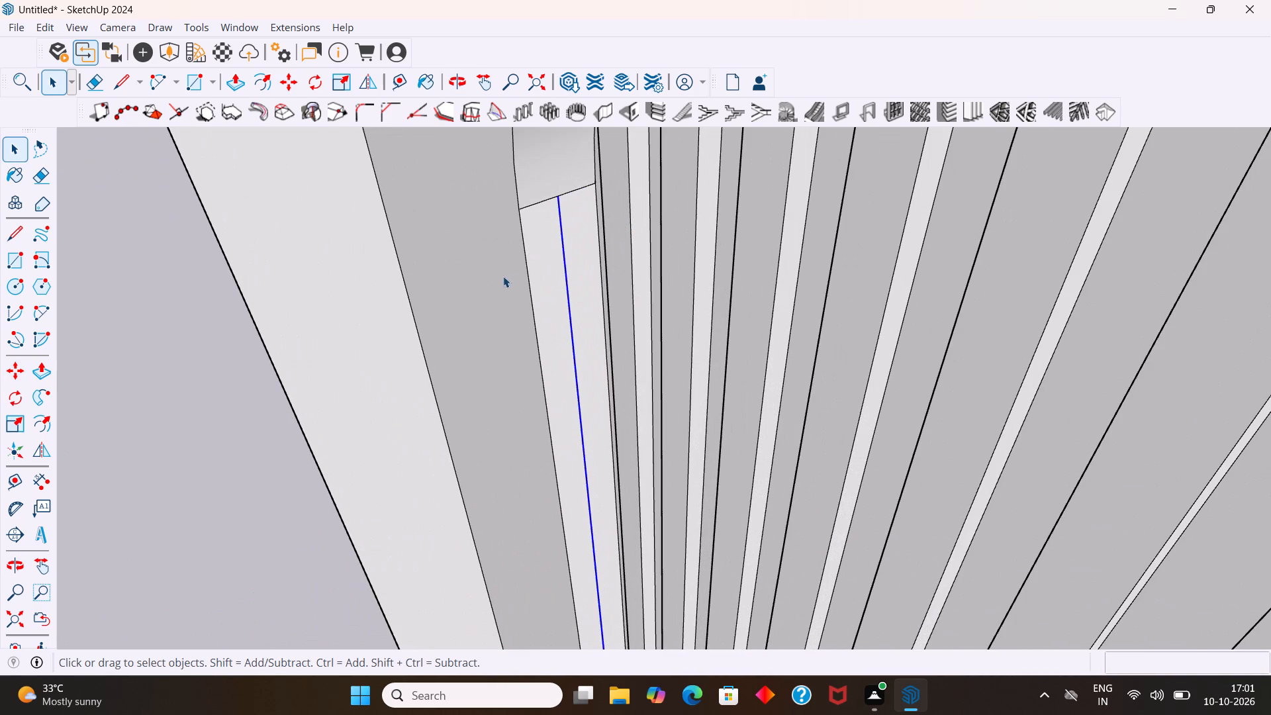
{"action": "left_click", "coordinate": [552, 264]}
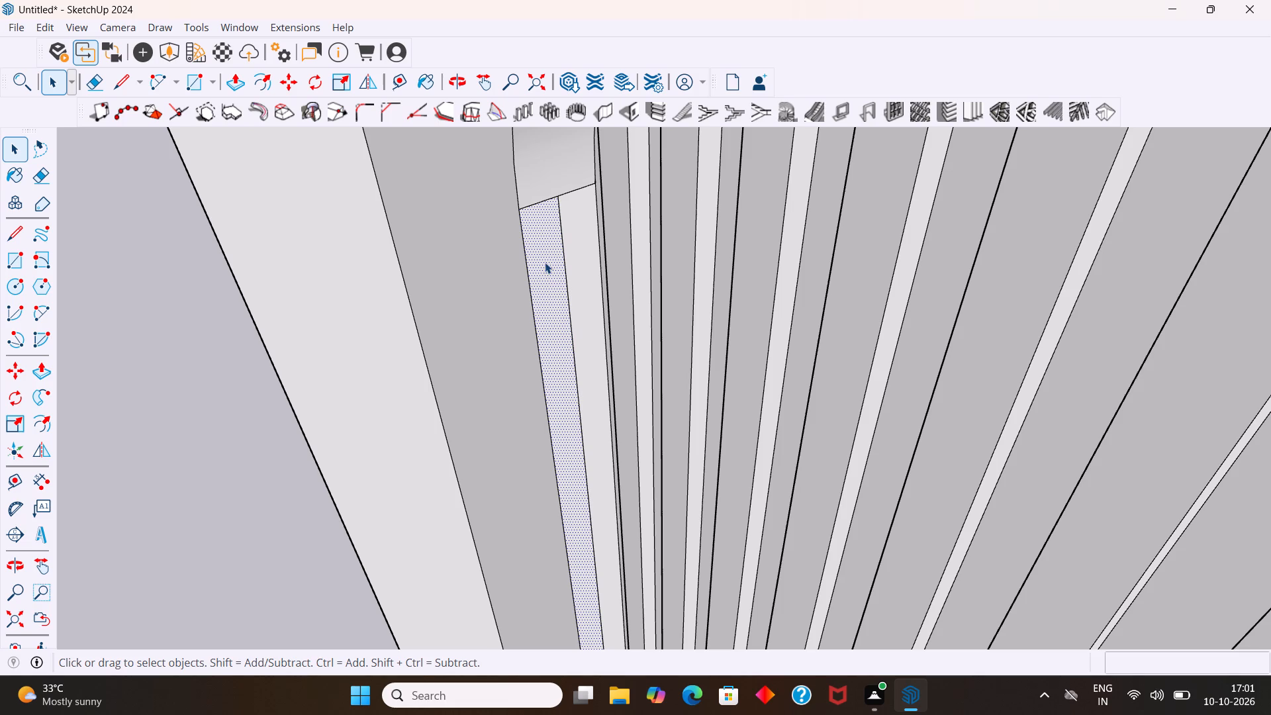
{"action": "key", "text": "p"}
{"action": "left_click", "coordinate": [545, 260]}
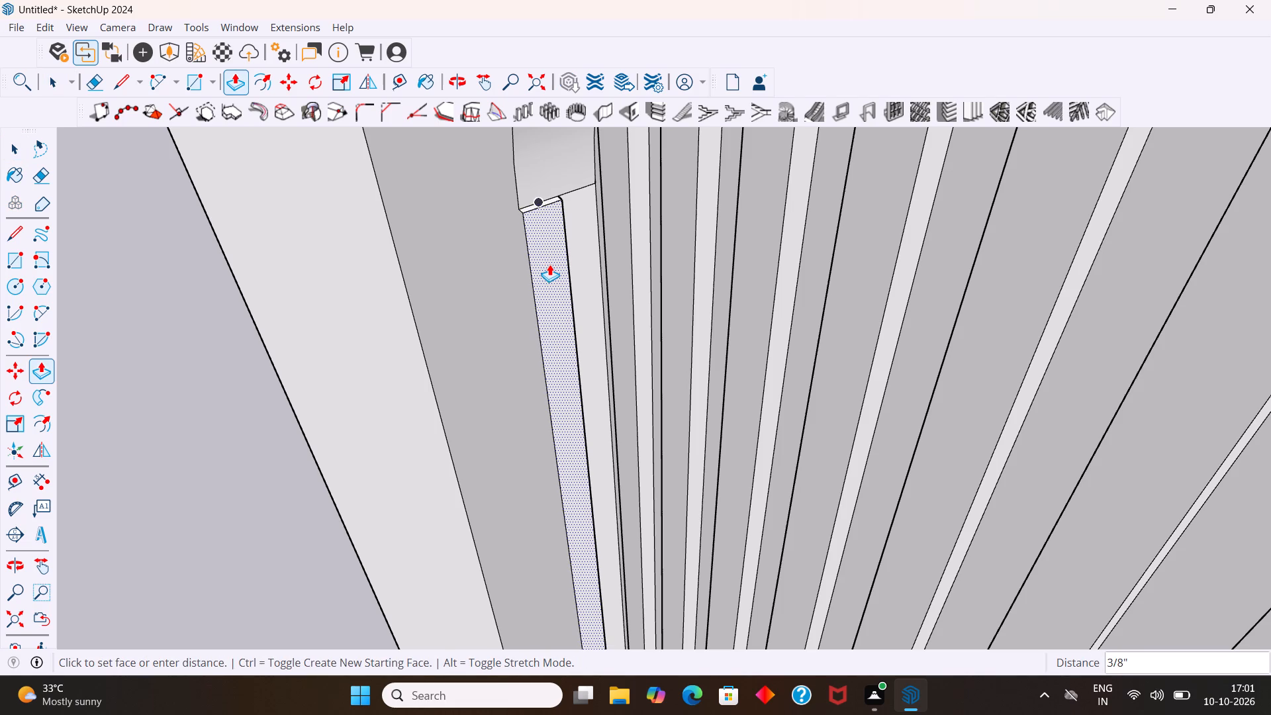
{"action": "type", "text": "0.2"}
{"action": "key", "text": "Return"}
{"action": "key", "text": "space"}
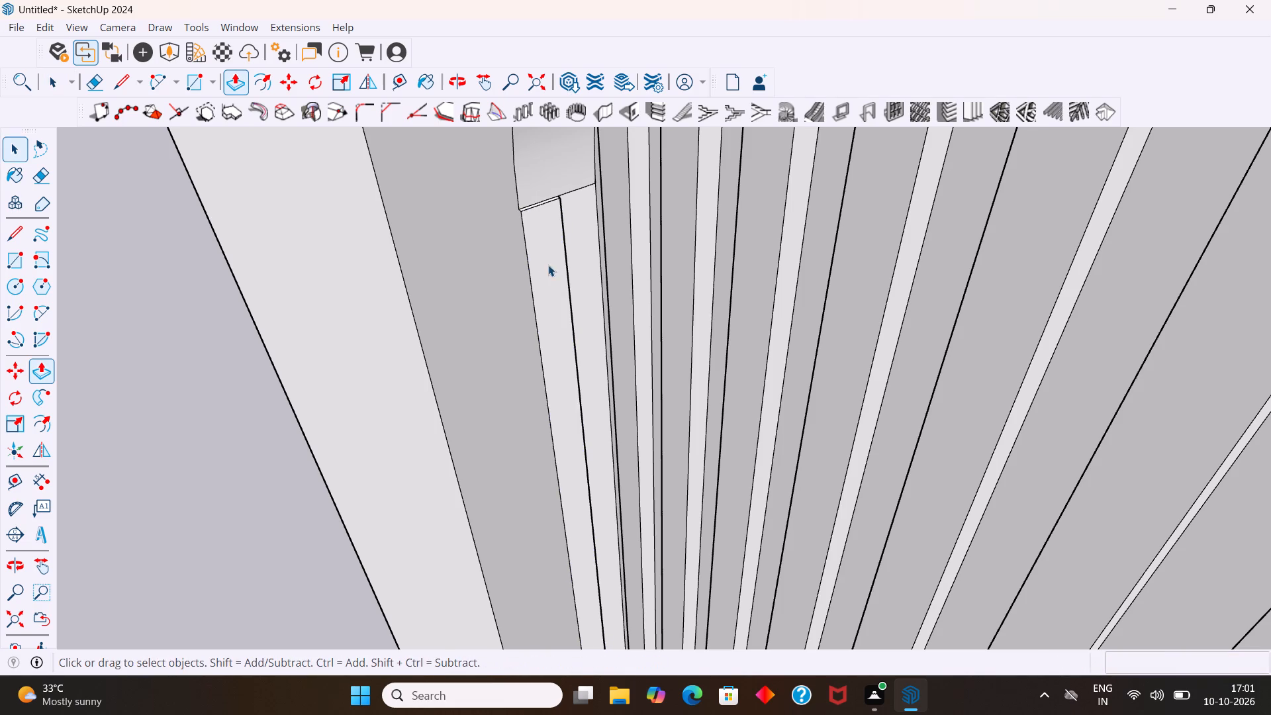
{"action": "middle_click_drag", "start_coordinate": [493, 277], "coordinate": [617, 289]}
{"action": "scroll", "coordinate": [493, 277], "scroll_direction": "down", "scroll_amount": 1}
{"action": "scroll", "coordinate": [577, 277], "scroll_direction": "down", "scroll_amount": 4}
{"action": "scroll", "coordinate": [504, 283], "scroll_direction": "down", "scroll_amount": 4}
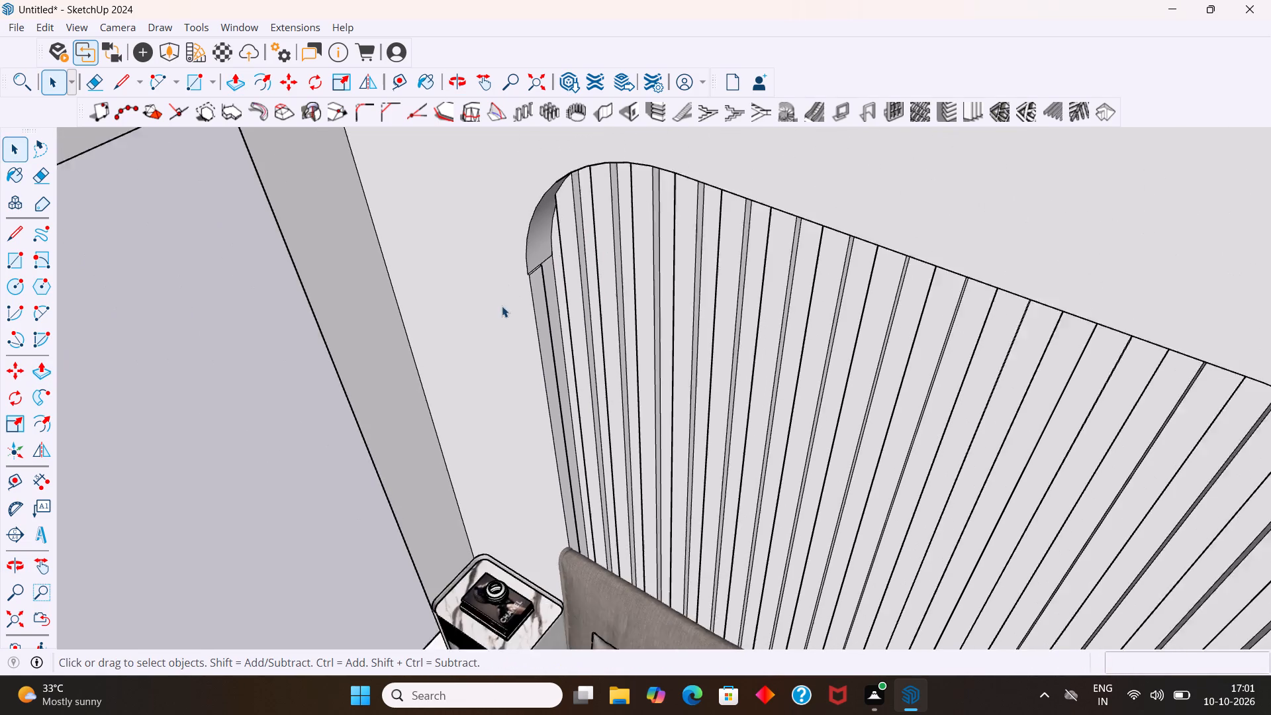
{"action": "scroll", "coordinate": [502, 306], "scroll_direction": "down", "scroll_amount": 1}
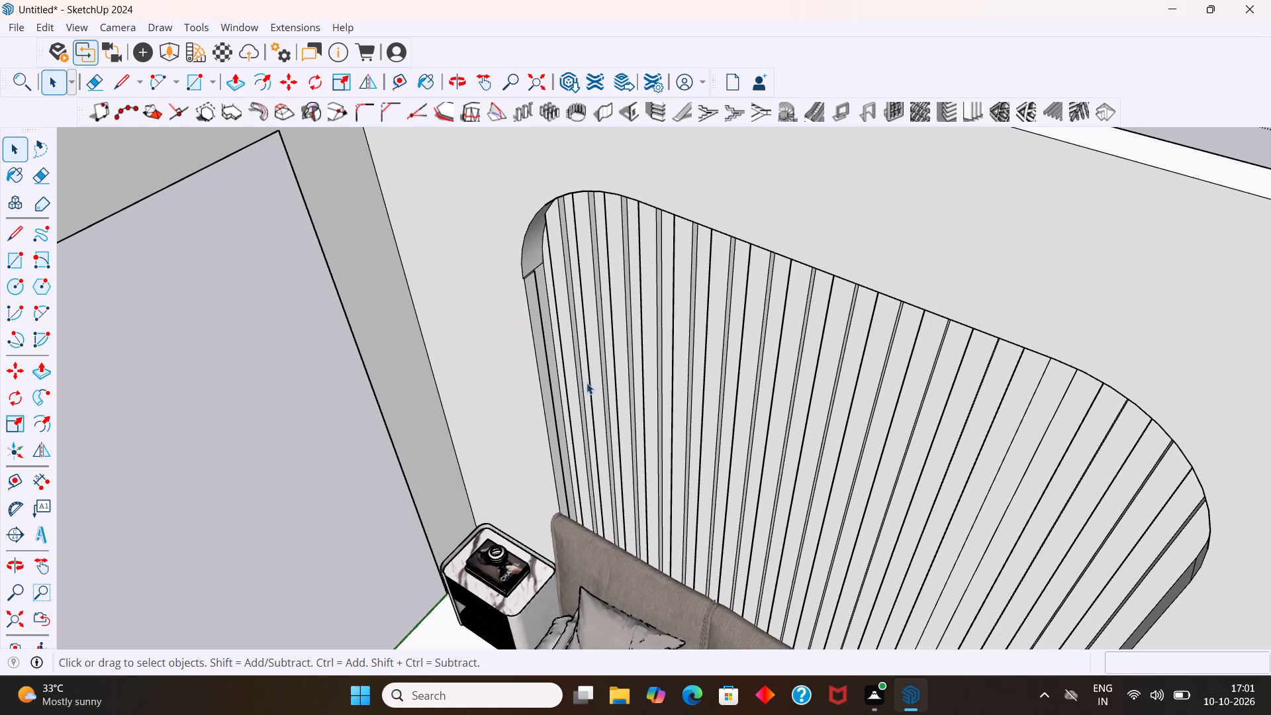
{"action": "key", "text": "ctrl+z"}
Push/Pull the front strip of the recess side face 0.2" with a new starting face.
{"action": "middle_click_drag", "start_coordinate": [533, 367], "coordinate": [464, 363]}
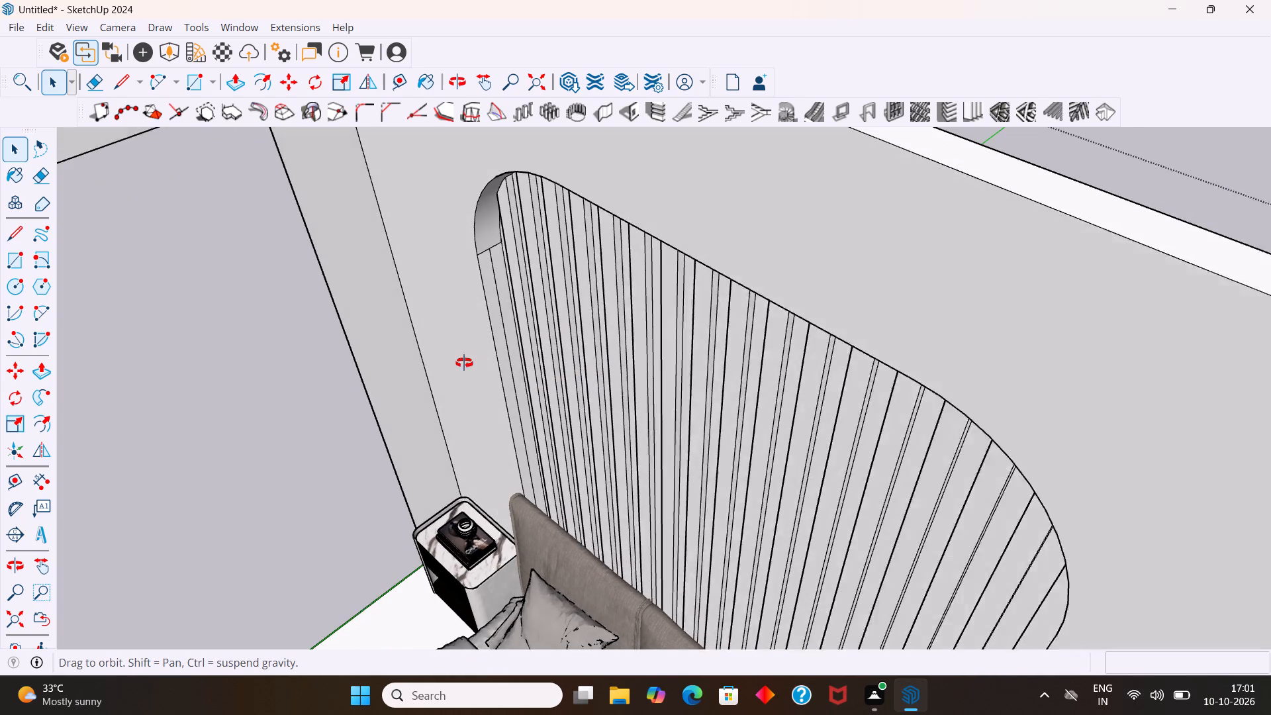
{"action": "middle_click_drag", "start_coordinate": [464, 363], "coordinate": [457, 363]}
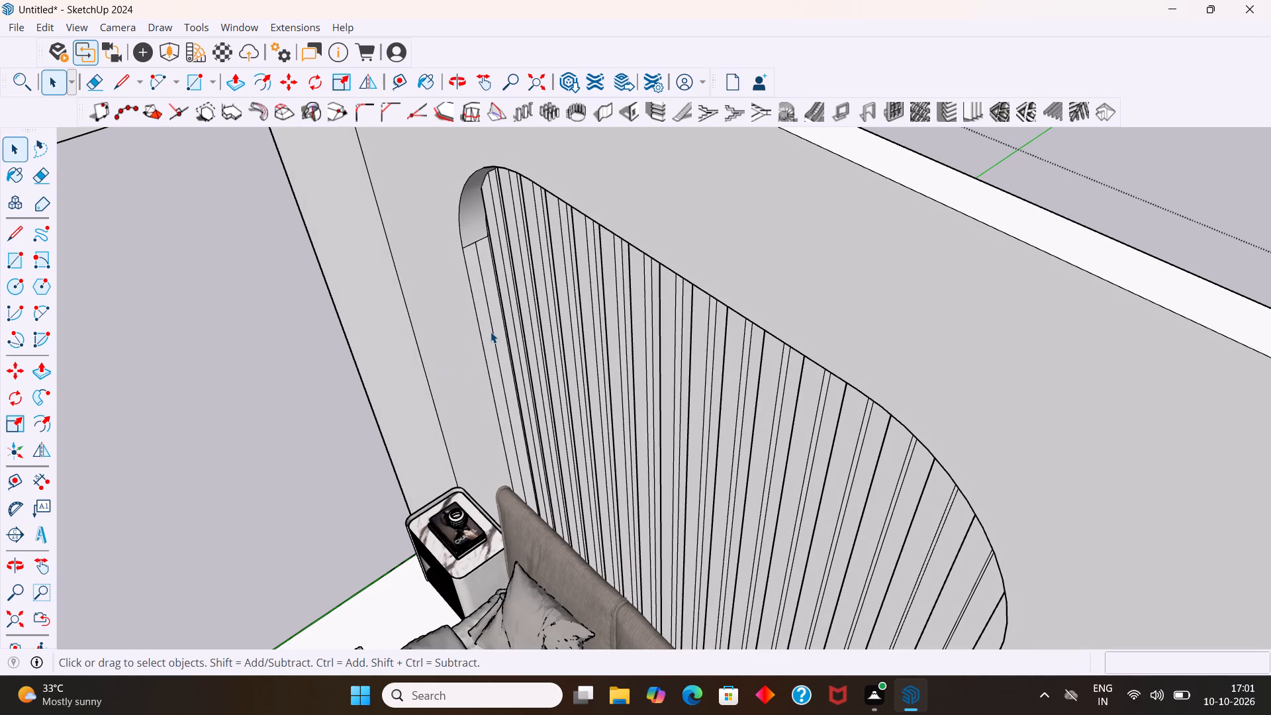
{"action": "key", "text": "p"}
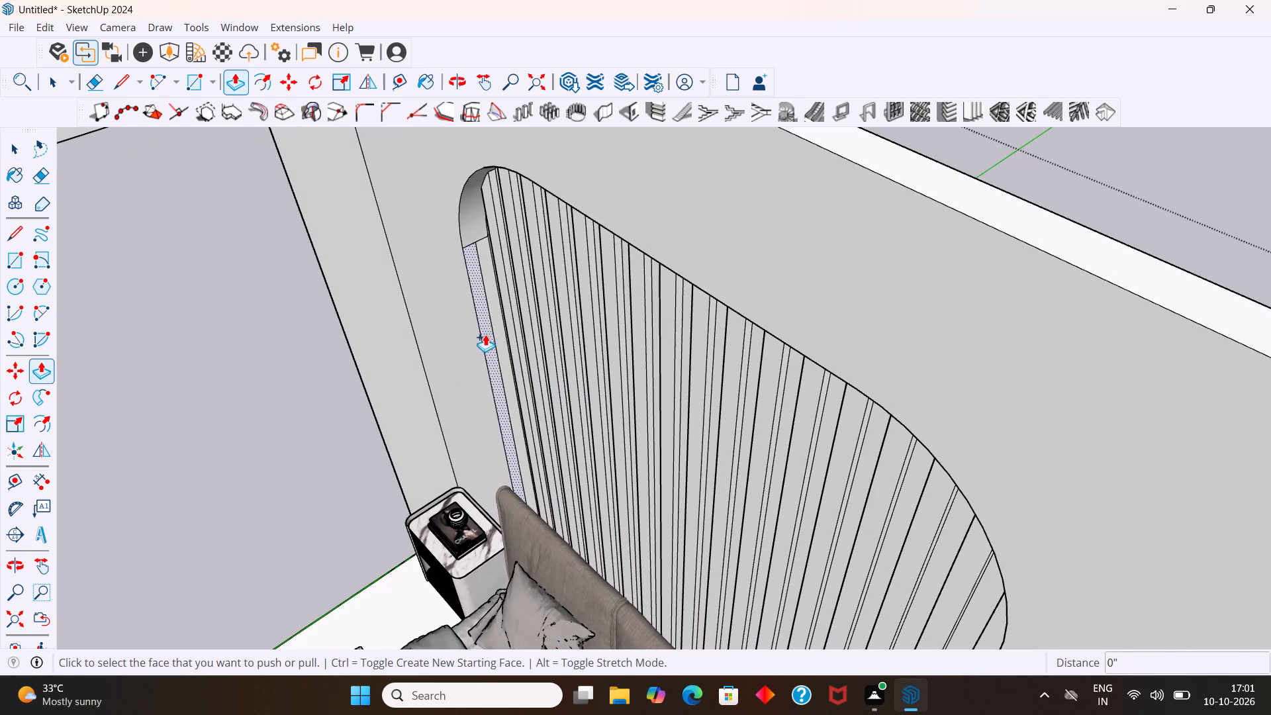
{"action": "scroll", "coordinate": [492, 326], "scroll_direction": "up", "scroll_amount": 3}
{"action": "left_click_drag", "start_coordinate": [486, 324], "coordinate": [492, 332]}
{"action": "type", "text": "0.2"}
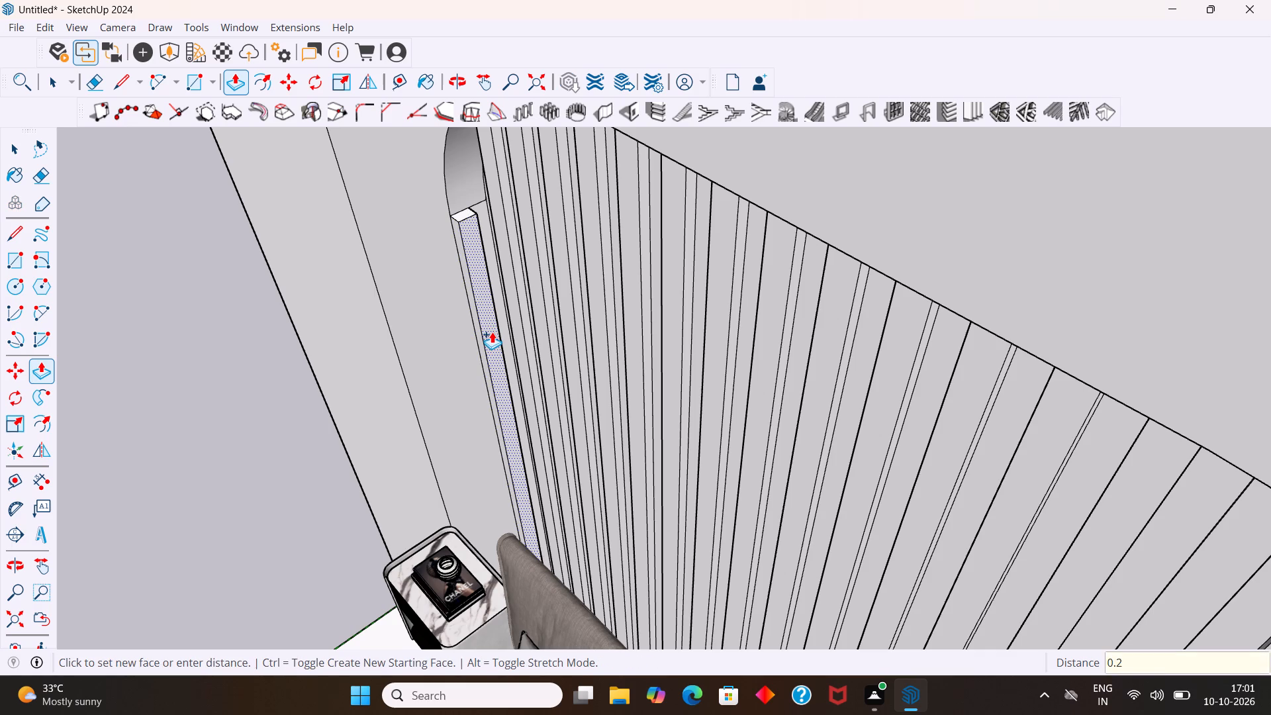
{"action": "left_click_drag", "start_coordinate": [492, 332], "coordinate": [492, 335]}
{"action": "key", "text": "Return"}
Copy the vertical front edge of the fluted recess 2" inward on its opposite side face, nearest the mirror wall.
{"action": "middle_click_drag", "start_coordinate": [424, 333], "coordinate": [471, 349]}
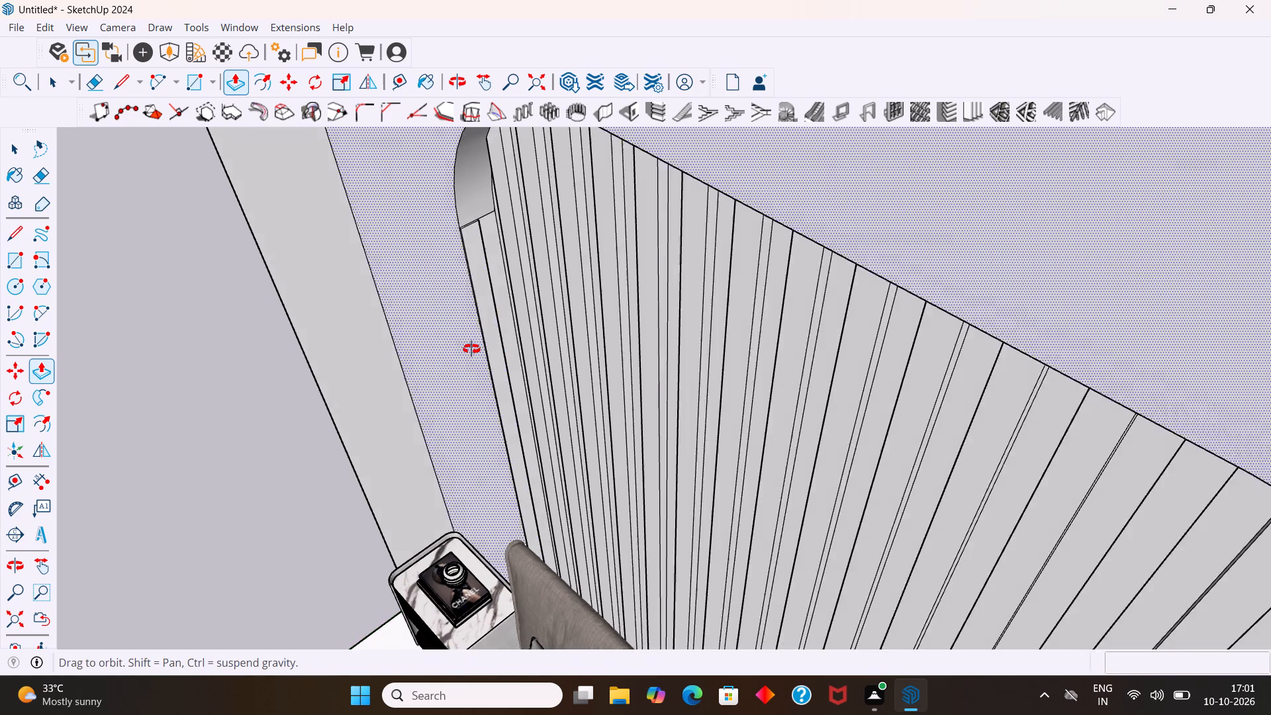
{"action": "middle_click_drag", "start_coordinate": [471, 349], "coordinate": [491, 359]}
{"action": "scroll", "coordinate": [443, 354], "scroll_direction": "down", "scroll_amount": 4}
{"action": "scroll", "coordinate": [391, 330], "scroll_direction": "down", "scroll_amount": 6}
{"action": "middle_click_drag", "start_coordinate": [601, 416], "coordinate": [830, 393]}
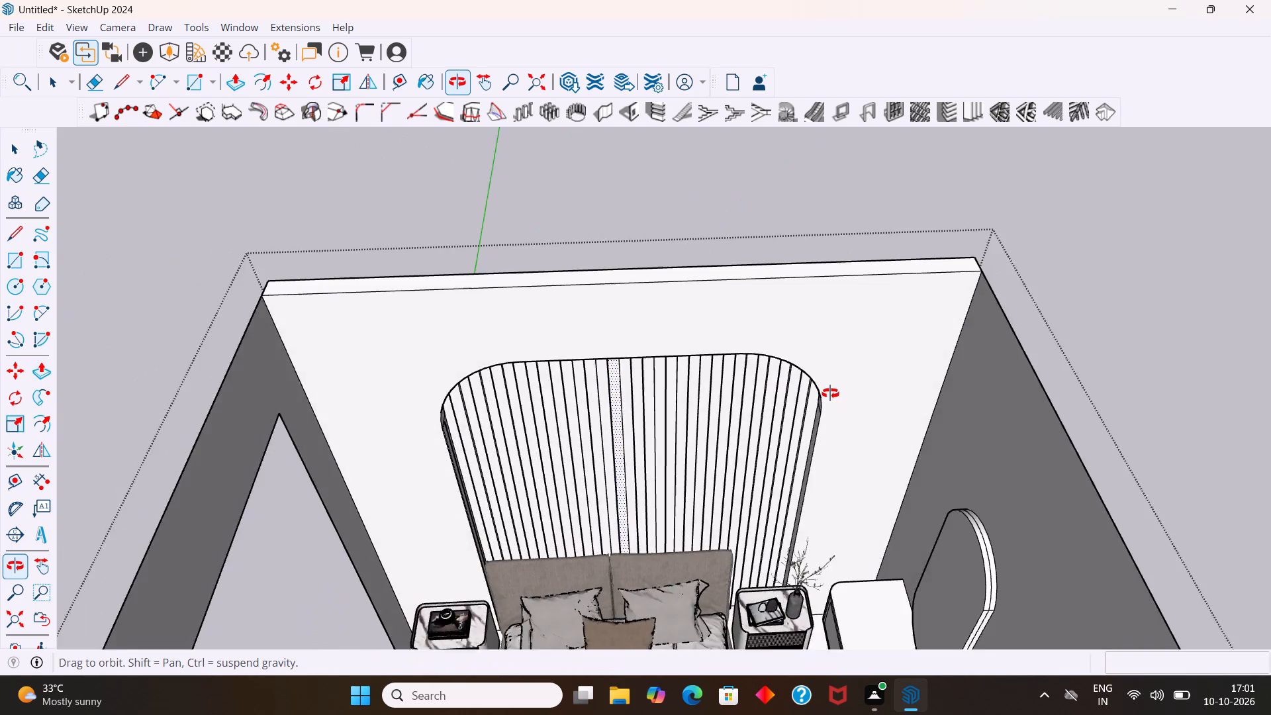
{"action": "middle_click_drag", "start_coordinate": [830, 393], "coordinate": [919, 399]}
{"action": "key", "text": "space"}
{"action": "scroll", "coordinate": [822, 405], "scroll_direction": "up", "scroll_amount": 7}
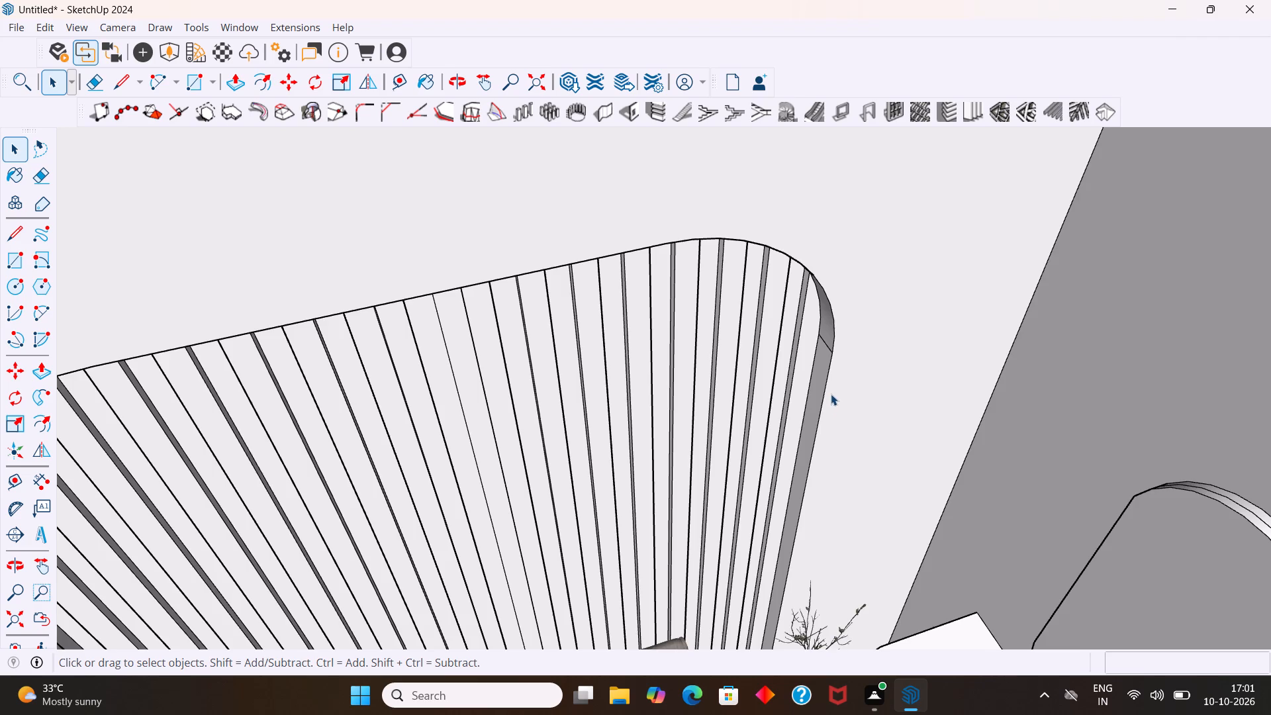
{"action": "scroll", "coordinate": [838, 385], "scroll_direction": "up", "scroll_amount": 3}
{"action": "left_click", "coordinate": [816, 416]}
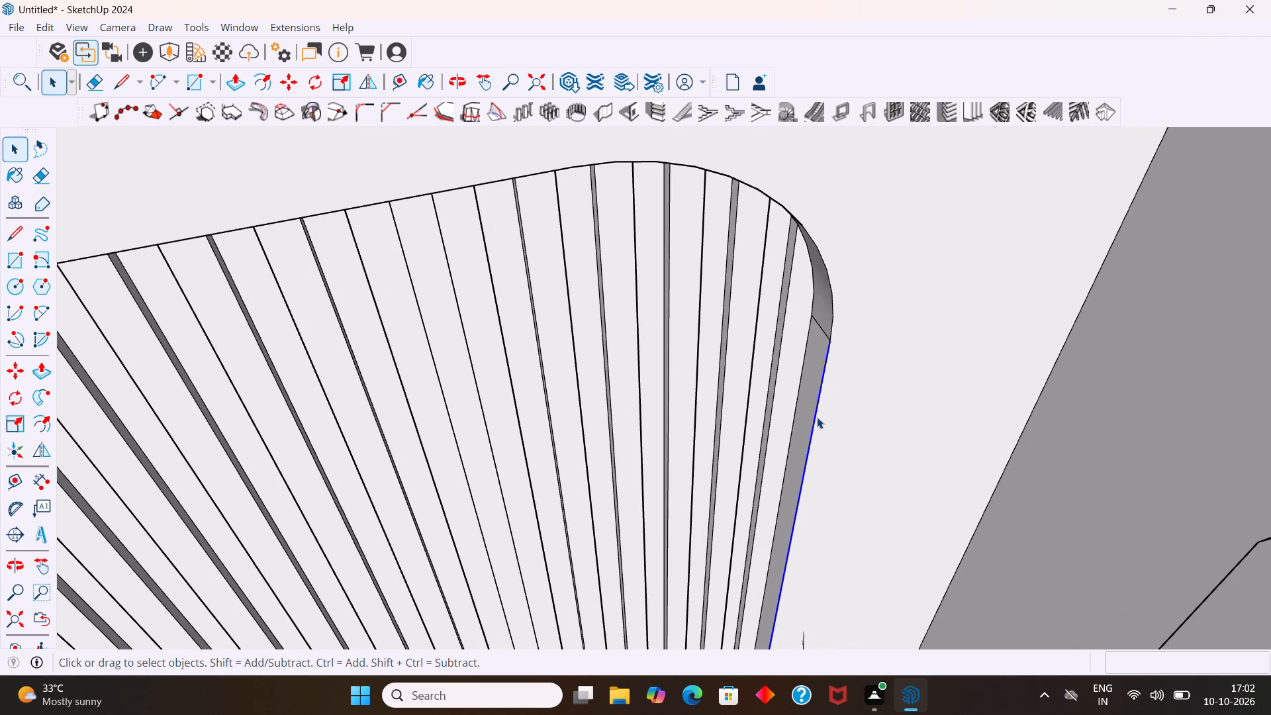
{"action": "key", "text": "m"}
{"action": "left_click", "coordinate": [829, 345]}
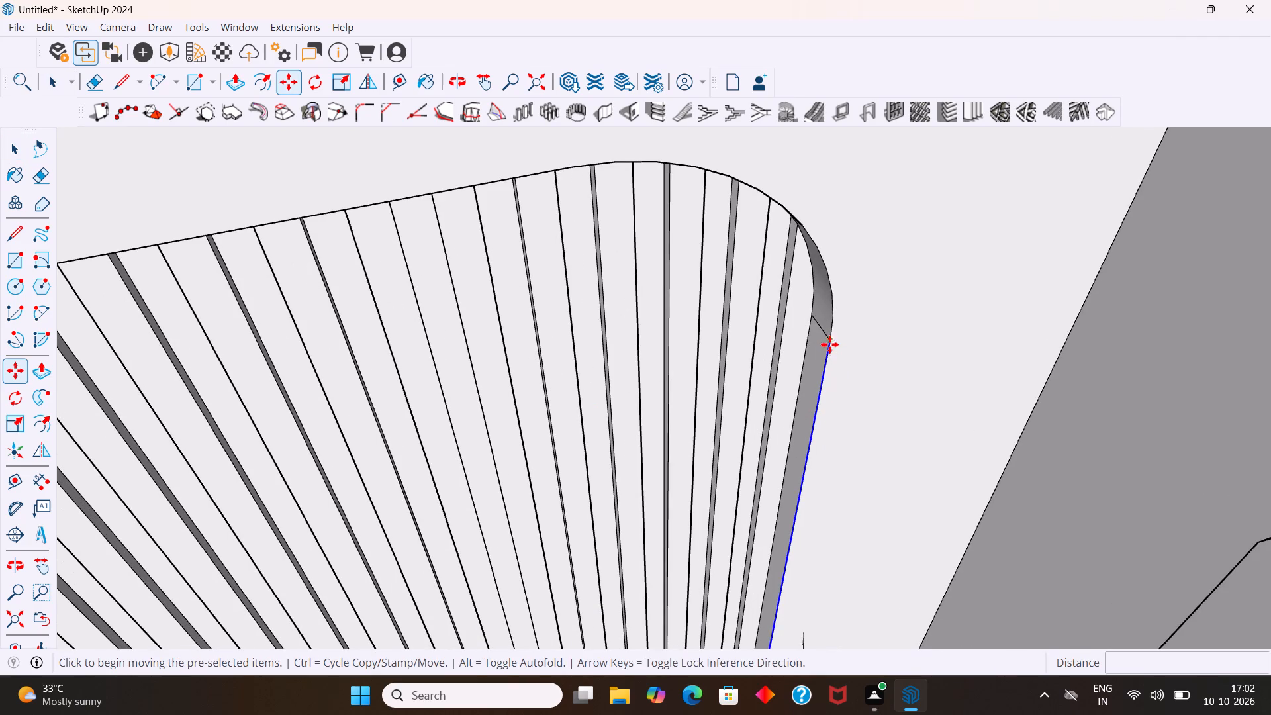
{"action": "scroll", "coordinate": [814, 333], "scroll_direction": "up", "scroll_amount": 4}
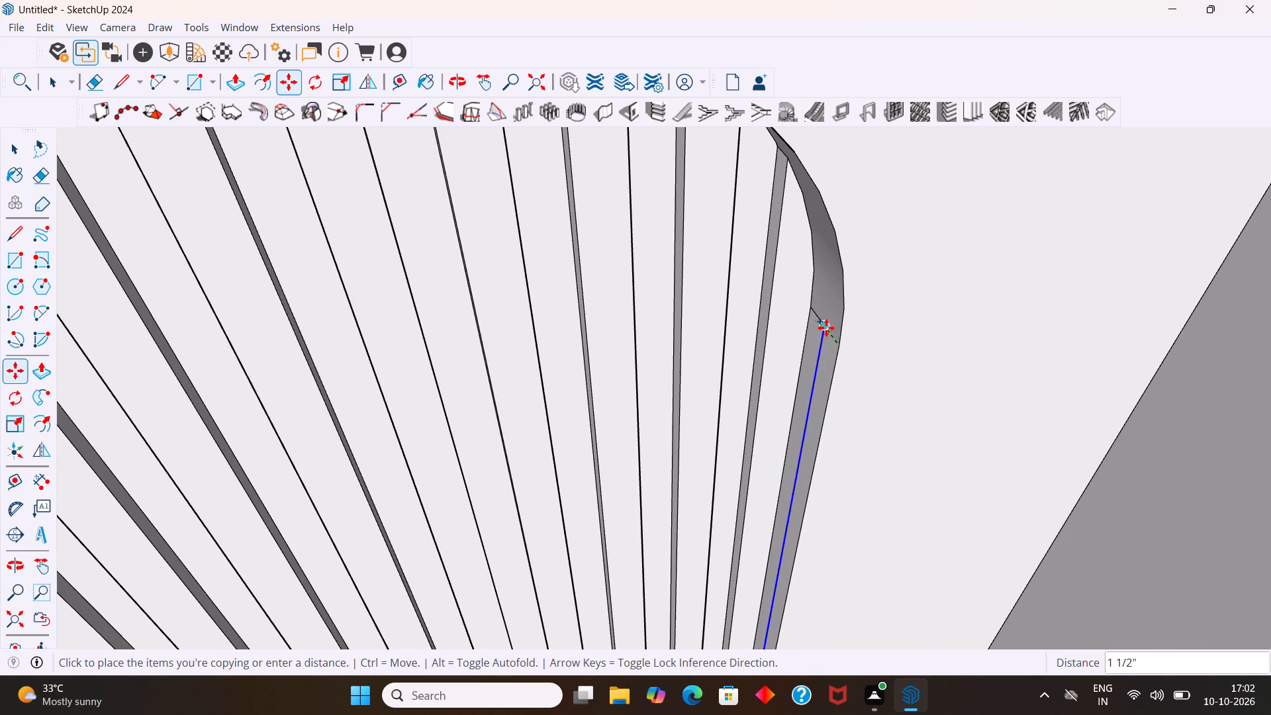
{"action": "key", "text": "2"}
{"action": "key", "text": "Return"}
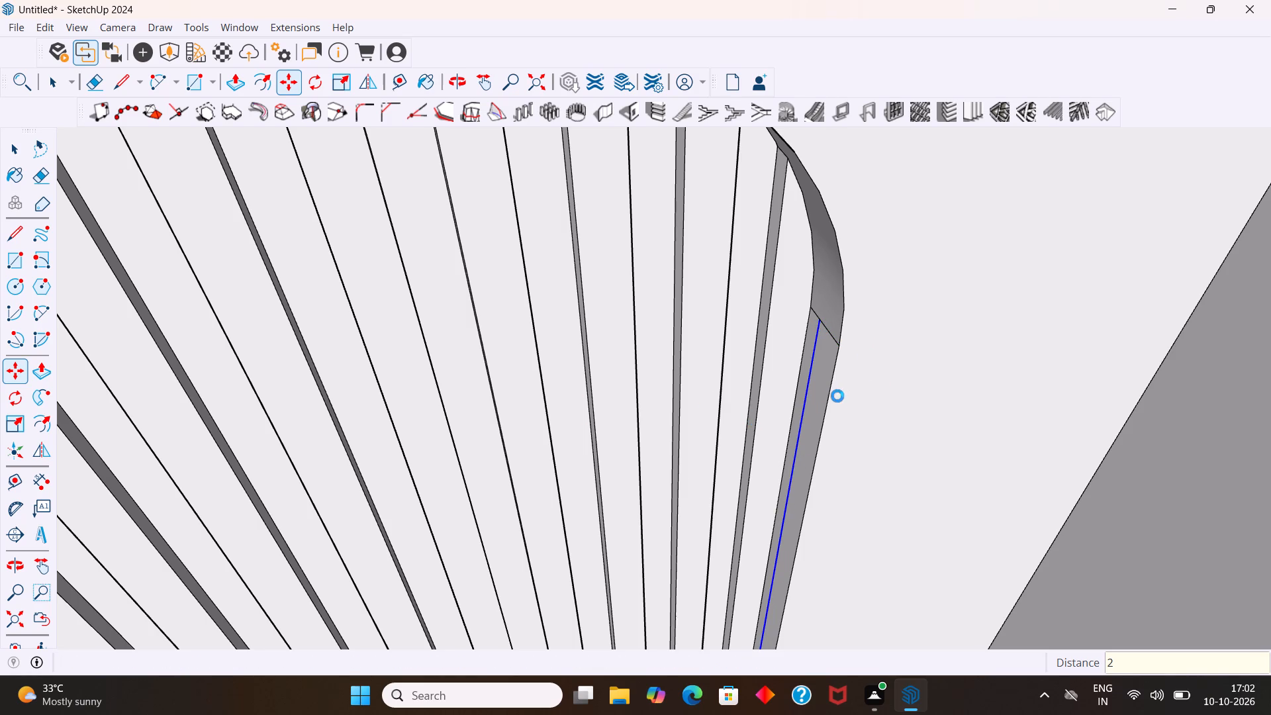
{"action": "scroll", "coordinate": [647, 381], "scroll_direction": "down", "scroll_amount": 8}
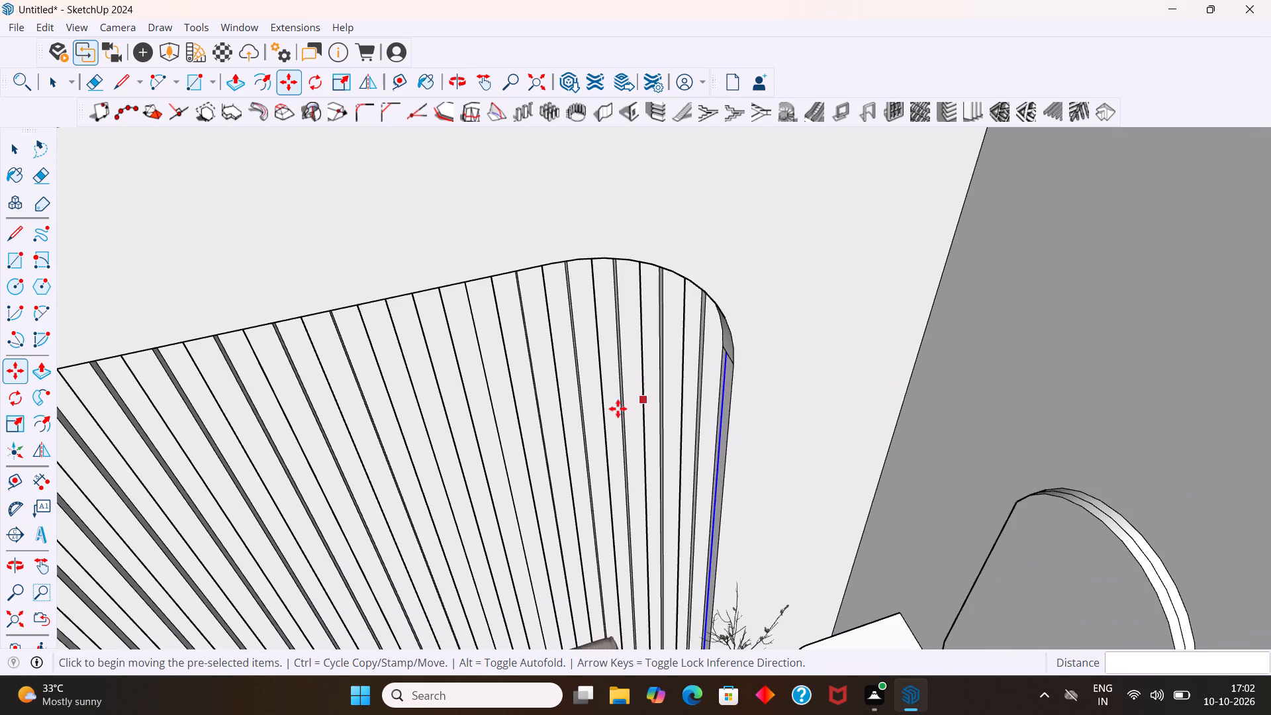
{"action": "middle_click_drag", "start_coordinate": [608, 412], "coordinate": [694, 430]}
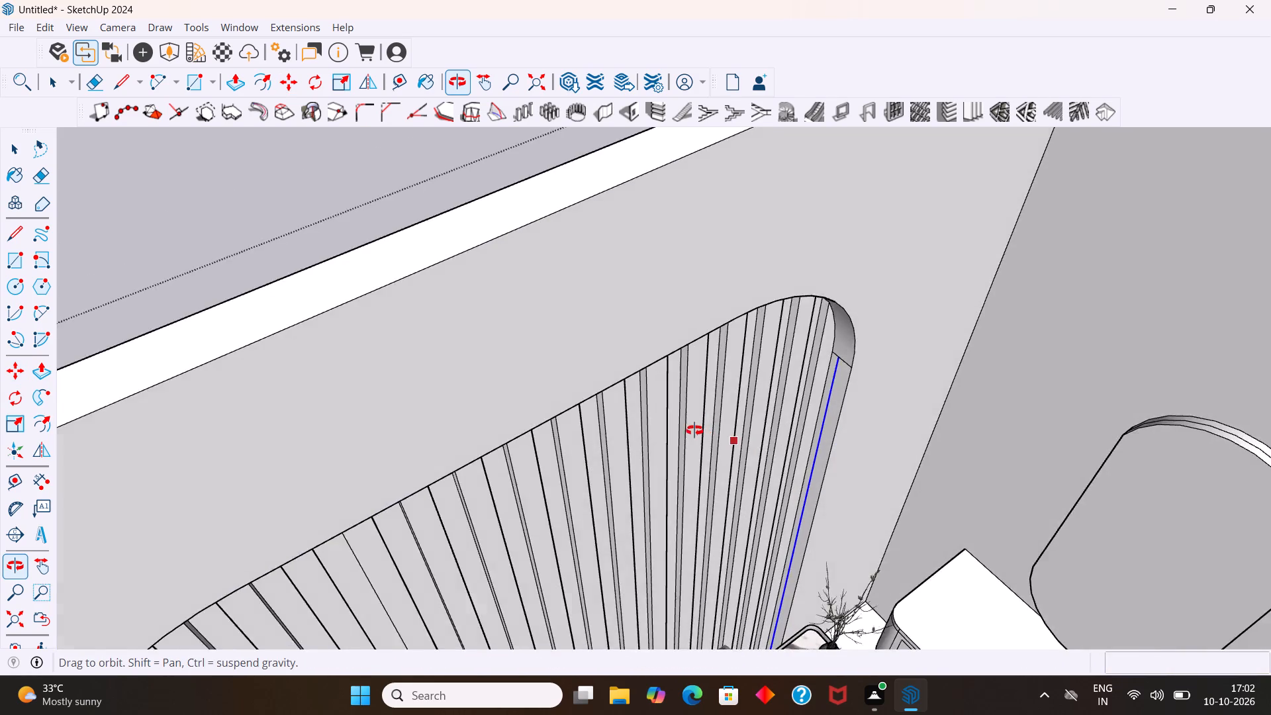
{"action": "middle_click_drag", "start_coordinate": [694, 430], "coordinate": [683, 433]}
{"action": "scroll", "coordinate": [369, 478], "scroll_direction": "down", "scroll_amount": 1}
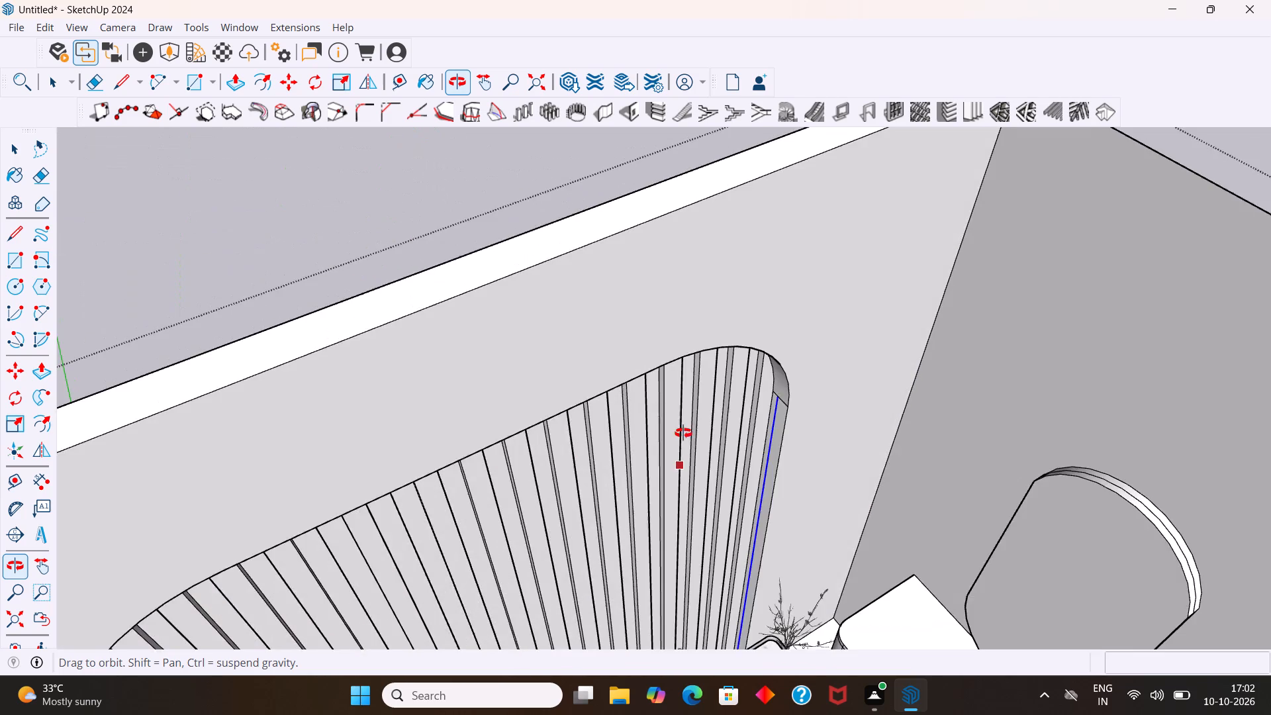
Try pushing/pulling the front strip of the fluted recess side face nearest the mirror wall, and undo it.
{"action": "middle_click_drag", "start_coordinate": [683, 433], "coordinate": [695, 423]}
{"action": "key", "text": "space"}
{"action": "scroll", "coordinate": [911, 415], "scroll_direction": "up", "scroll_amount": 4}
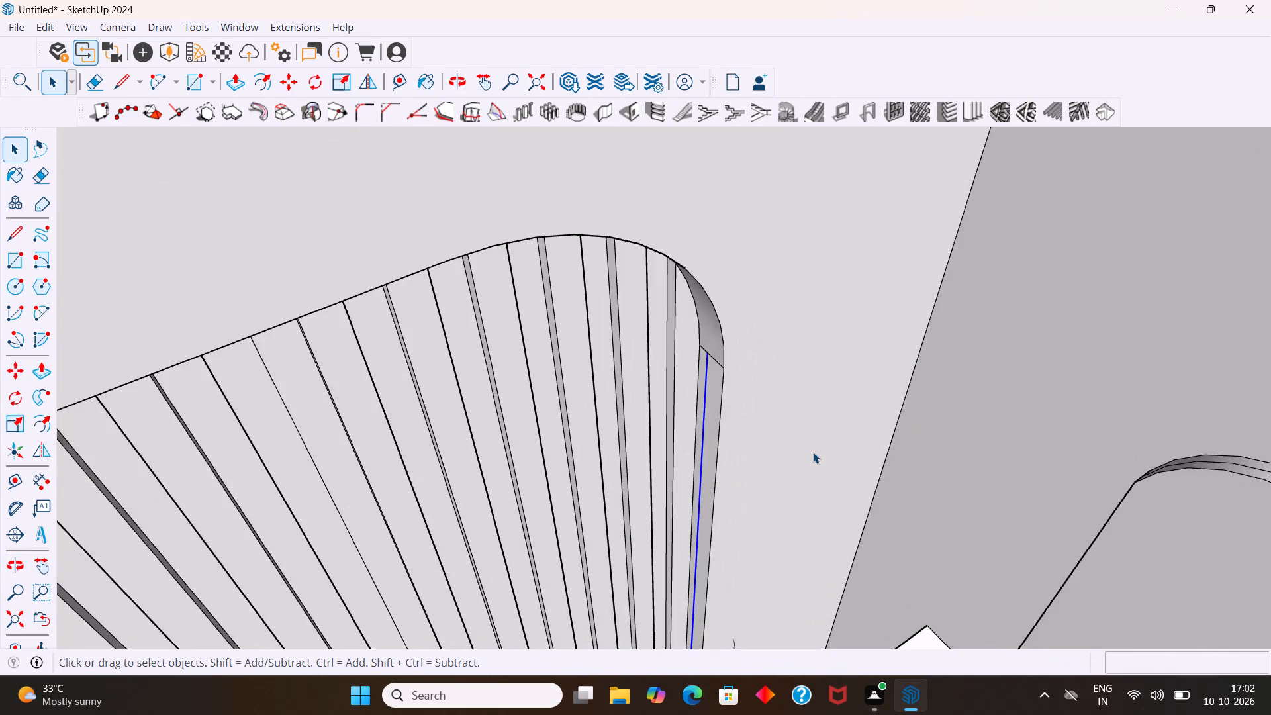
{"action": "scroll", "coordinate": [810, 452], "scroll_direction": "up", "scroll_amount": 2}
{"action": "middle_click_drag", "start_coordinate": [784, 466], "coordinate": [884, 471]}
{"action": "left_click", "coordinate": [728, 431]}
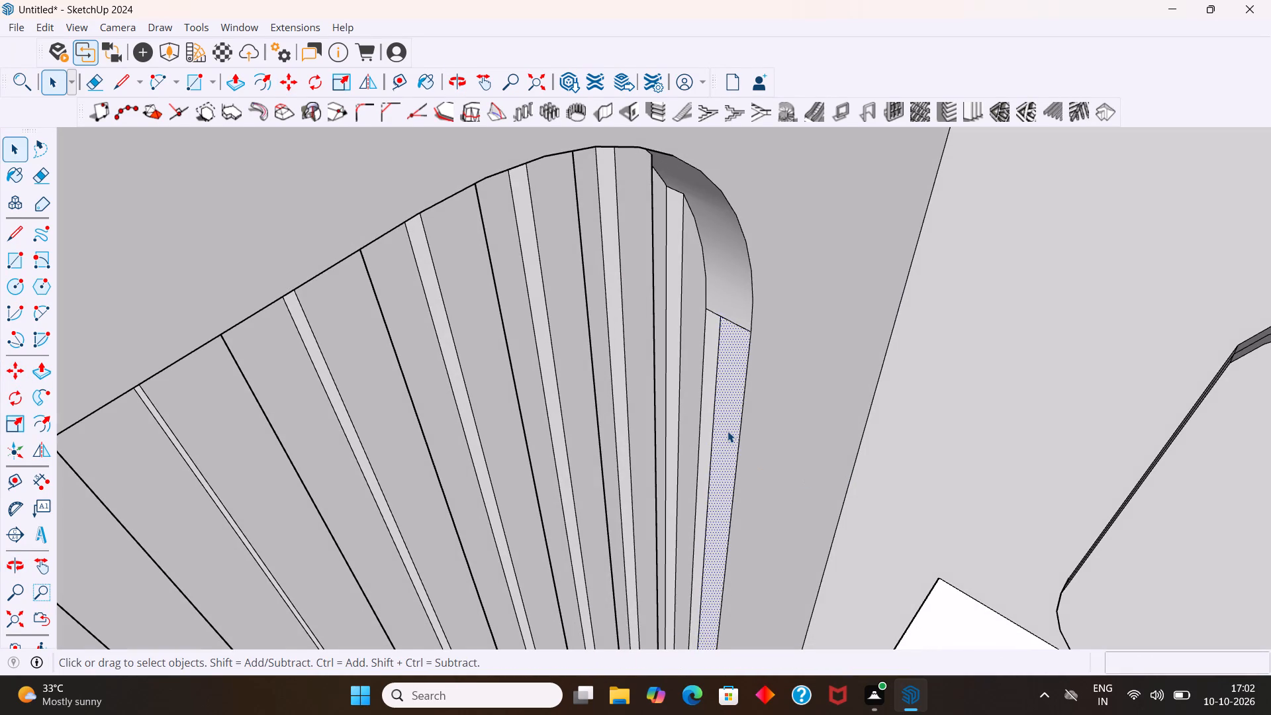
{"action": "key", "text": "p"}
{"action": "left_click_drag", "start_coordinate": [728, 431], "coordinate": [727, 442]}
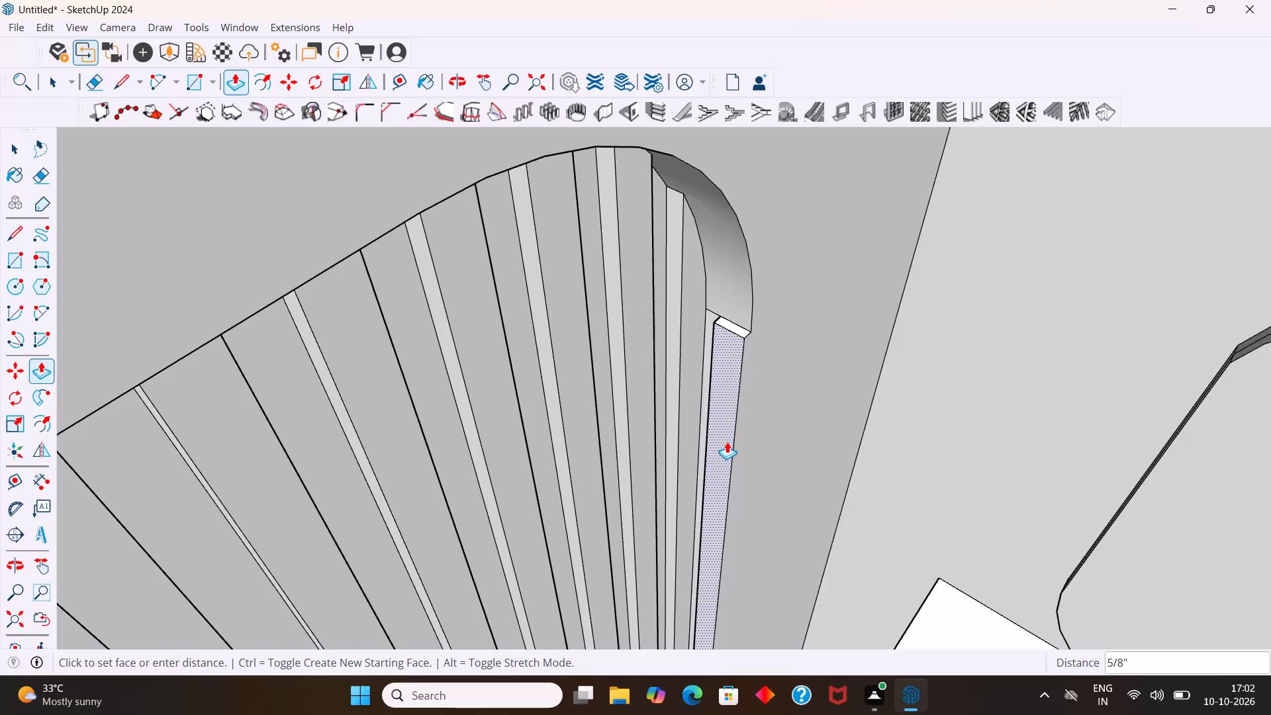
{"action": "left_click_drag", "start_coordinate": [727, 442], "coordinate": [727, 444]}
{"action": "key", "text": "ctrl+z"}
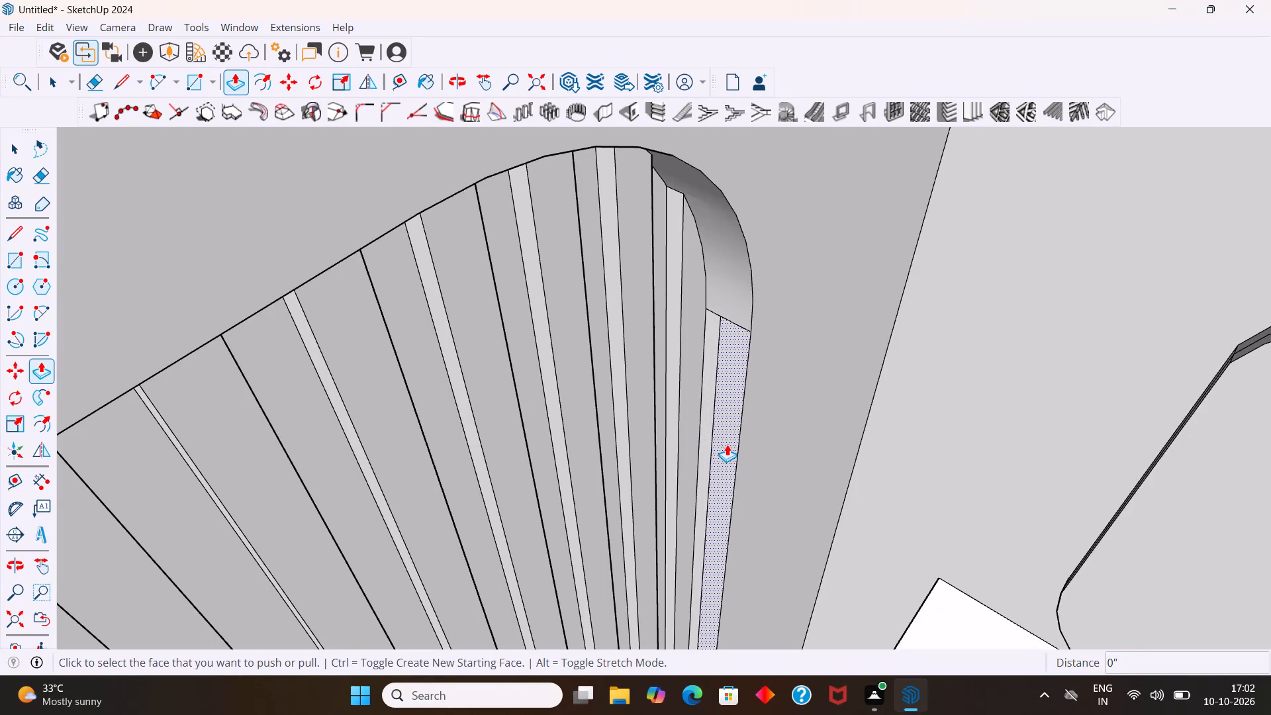
Push/Pull the front strip of the fluted recess side face nearest the mirror wall 0.2".
{"action": "left_click", "coordinate": [727, 444]}
{"action": "type", "text": "0.2"}
{"action": "key", "text": "Return"}
{"action": "key", "text": "space"}
Copy the straight top front edge of the fluted recess 2" inward on its top face.
{"action": "scroll", "coordinate": [718, 448], "scroll_direction": "down", "scroll_amount": 4}
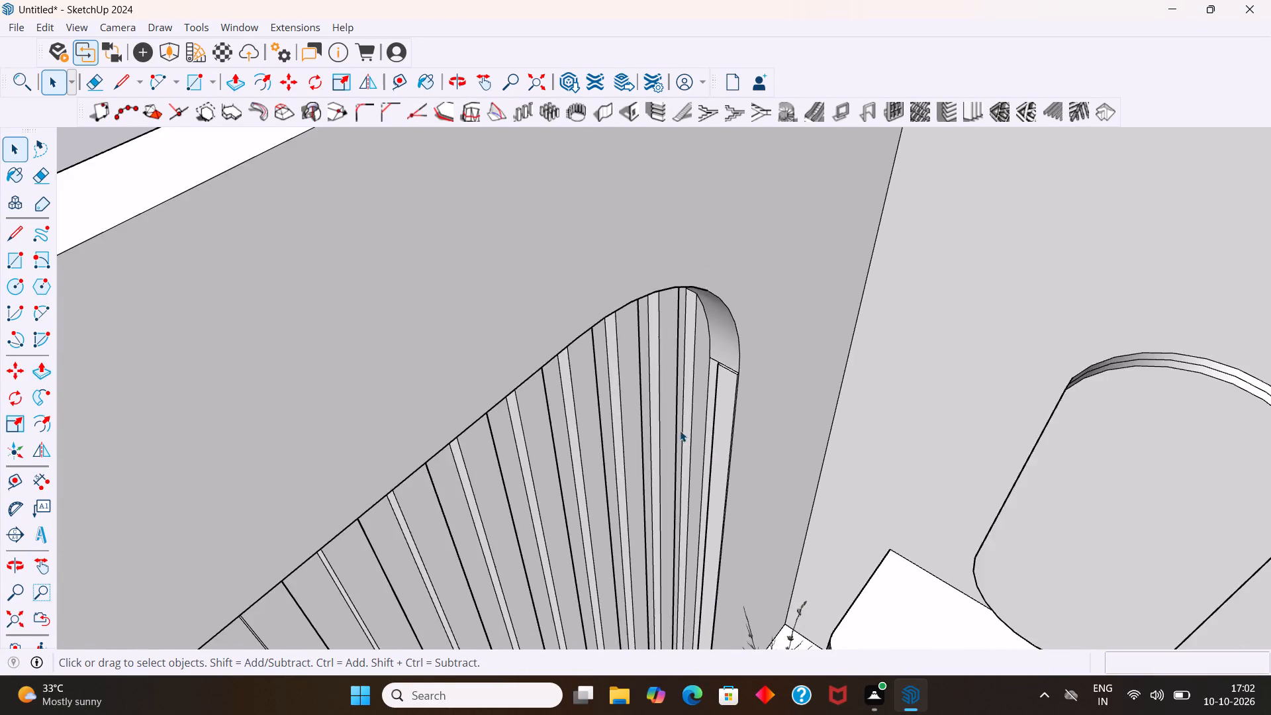
{"action": "scroll", "coordinate": [668, 441], "scroll_direction": "down", "scroll_amount": 9}
{"action": "middle_click_drag", "start_coordinate": [694, 444], "coordinate": [409, 410]}
{"action": "scroll", "coordinate": [399, 405], "scroll_direction": "down", "scroll_amount": 9}
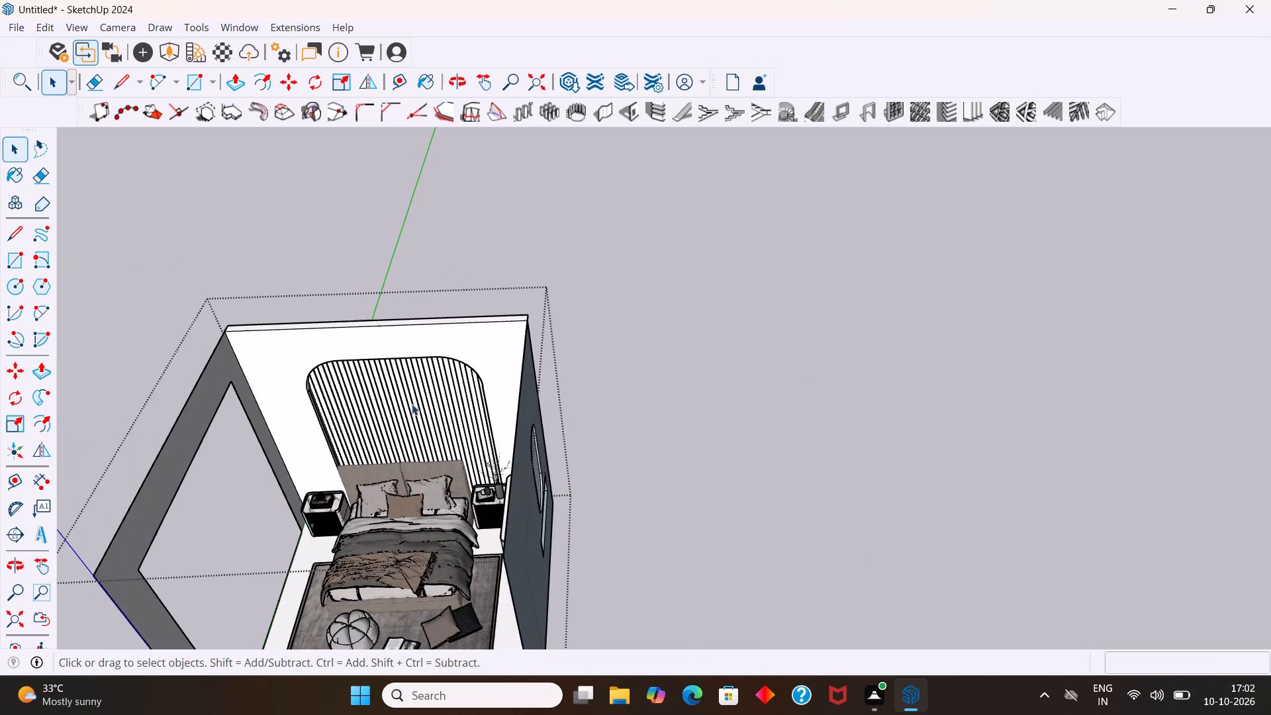
{"action": "scroll", "coordinate": [489, 375], "scroll_direction": "down", "scroll_amount": 5}
{"action": "scroll", "coordinate": [546, 446], "scroll_direction": "down", "scroll_amount": 4}
{"action": "scroll", "coordinate": [455, 642], "scroll_direction": "up", "scroll_amount": 8}
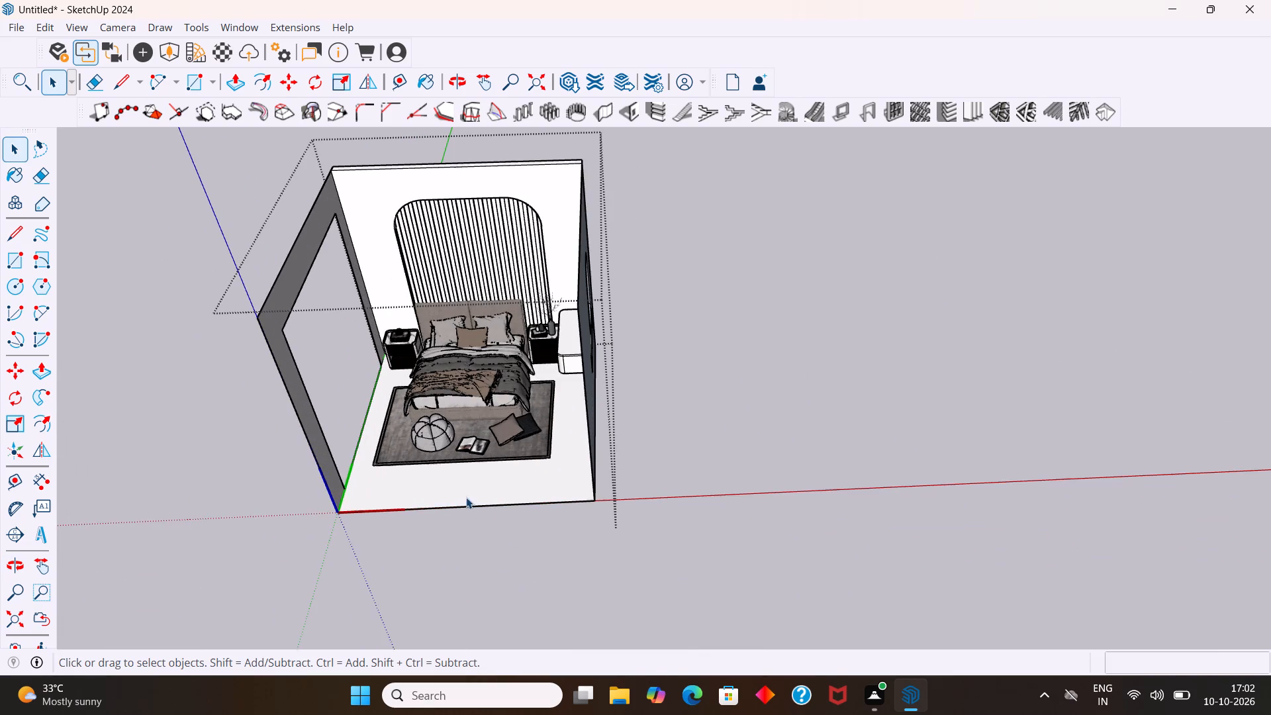
{"action": "middle_click_drag", "start_coordinate": [495, 430], "coordinate": [540, 291]}
{"action": "scroll", "coordinate": [430, 573], "scroll_direction": "up", "scroll_amount": 3}
{"action": "middle_click_drag", "start_coordinate": [432, 569], "coordinate": [432, 563]}
{"action": "scroll", "coordinate": [432, 569], "scroll_direction": "up", "scroll_amount": 1}
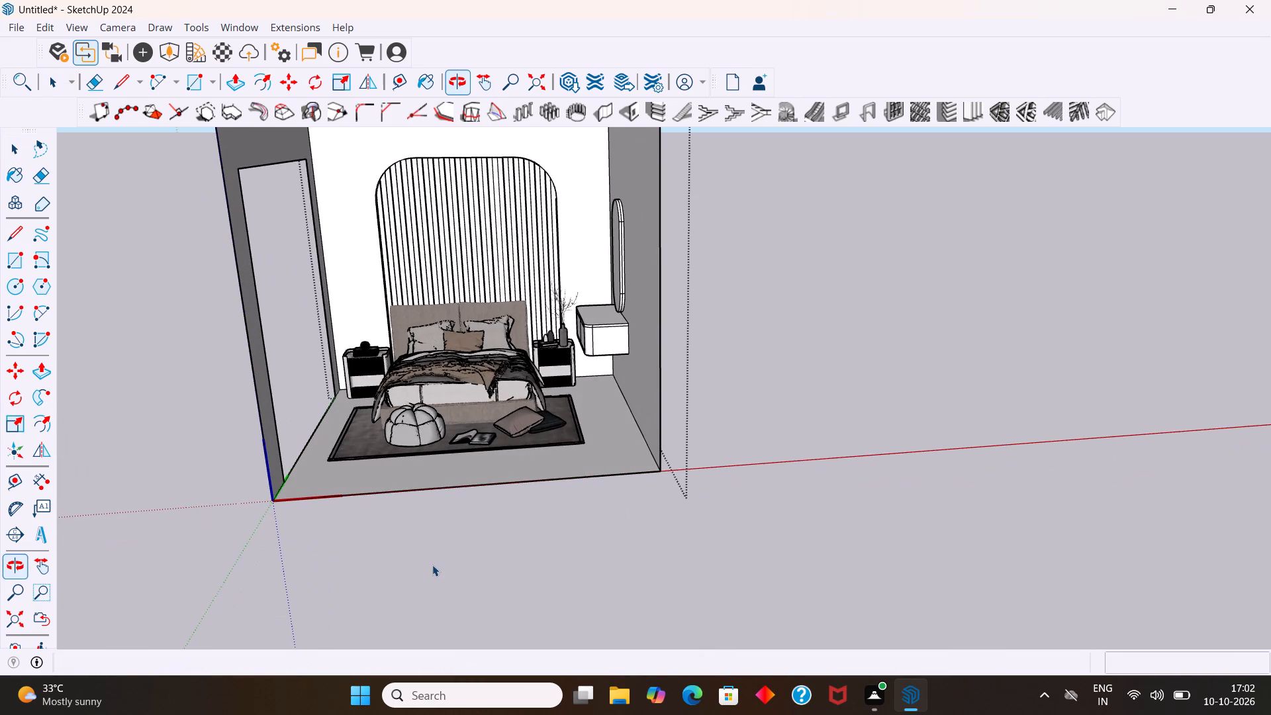
{"action": "middle_click_drag", "start_coordinate": [508, 444], "coordinate": [466, 274]}
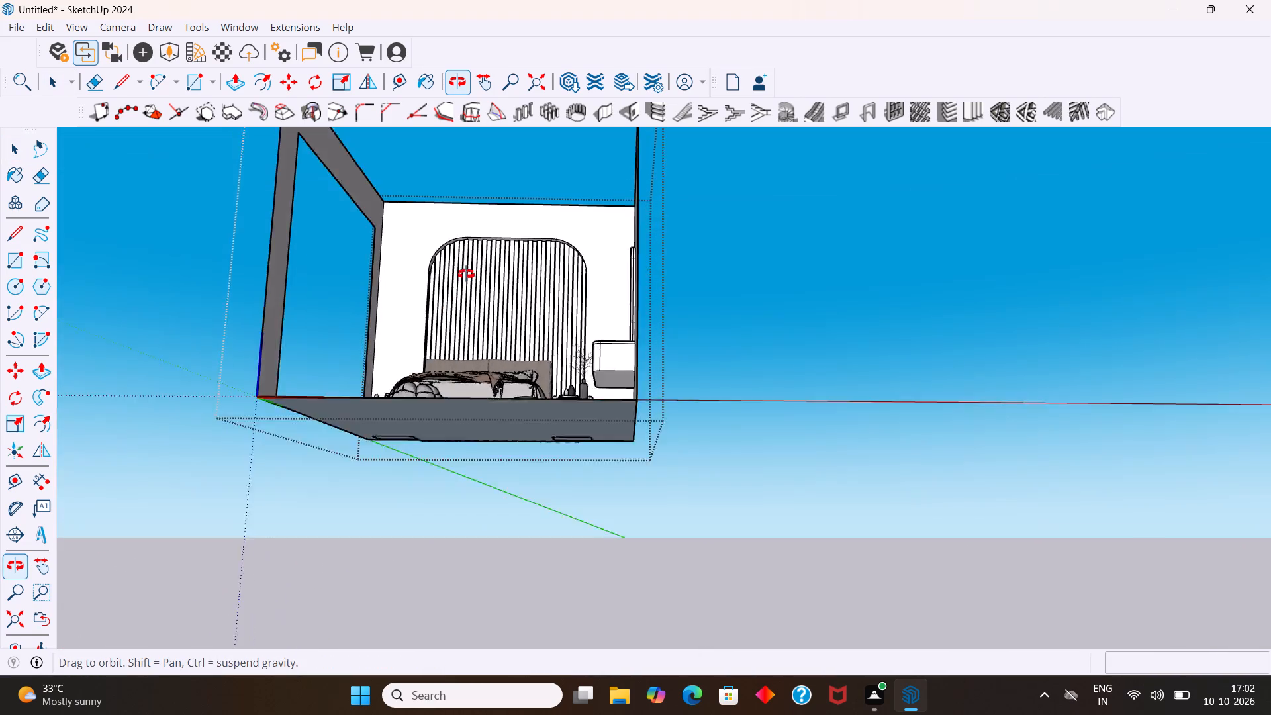
{"action": "middle_click_drag", "start_coordinate": [466, 274], "coordinate": [423, 241]}
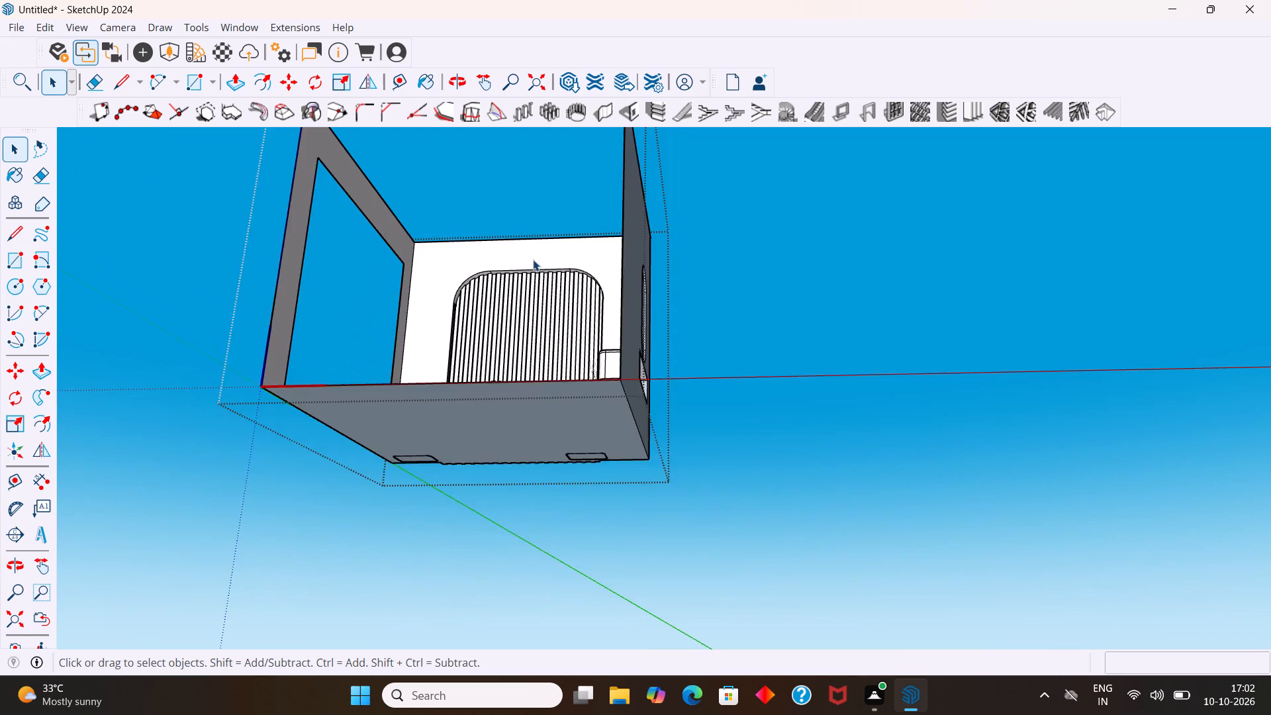
{"action": "scroll", "coordinate": [533, 260], "scroll_direction": "up", "scroll_amount": 15}
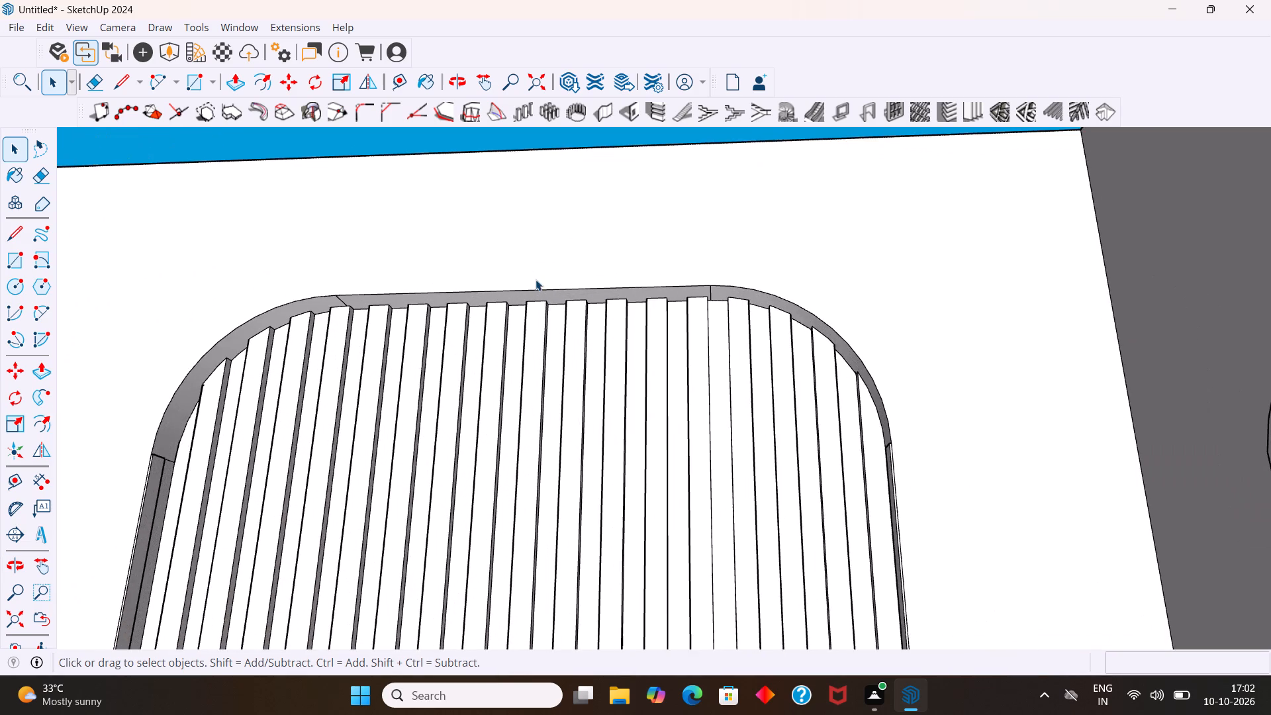
{"action": "scroll", "coordinate": [536, 279], "scroll_direction": "up", "scroll_amount": 3}
{"action": "middle_click_drag", "start_coordinate": [536, 279], "coordinate": [526, 180]}
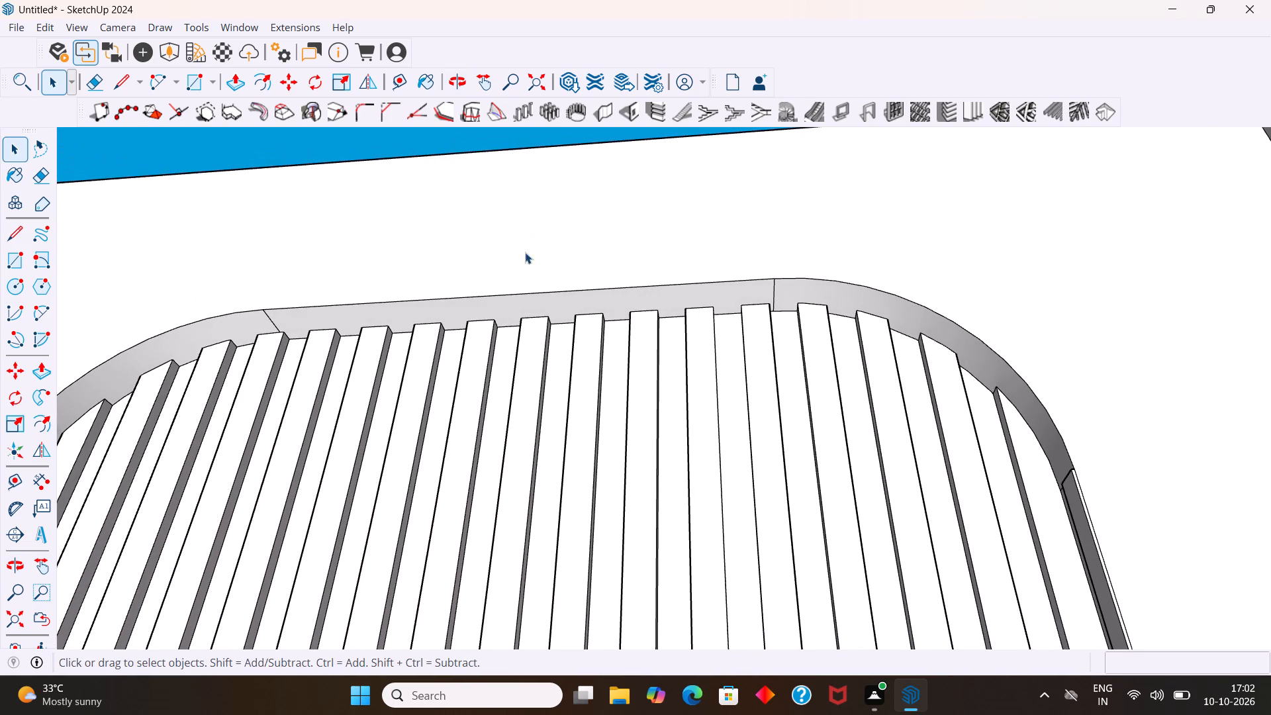
{"action": "left_click", "coordinate": [531, 293]}
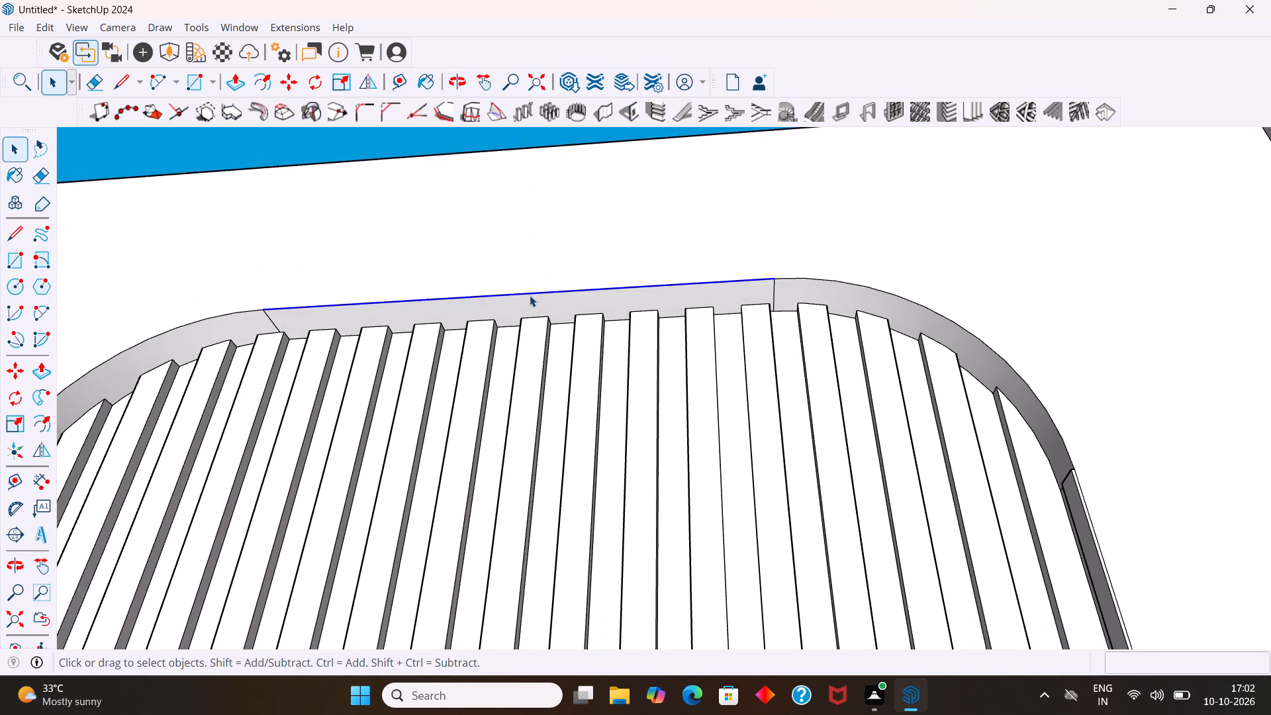
{"action": "key", "text": "m"}
{"action": "left_click", "coordinate": [530, 297]}
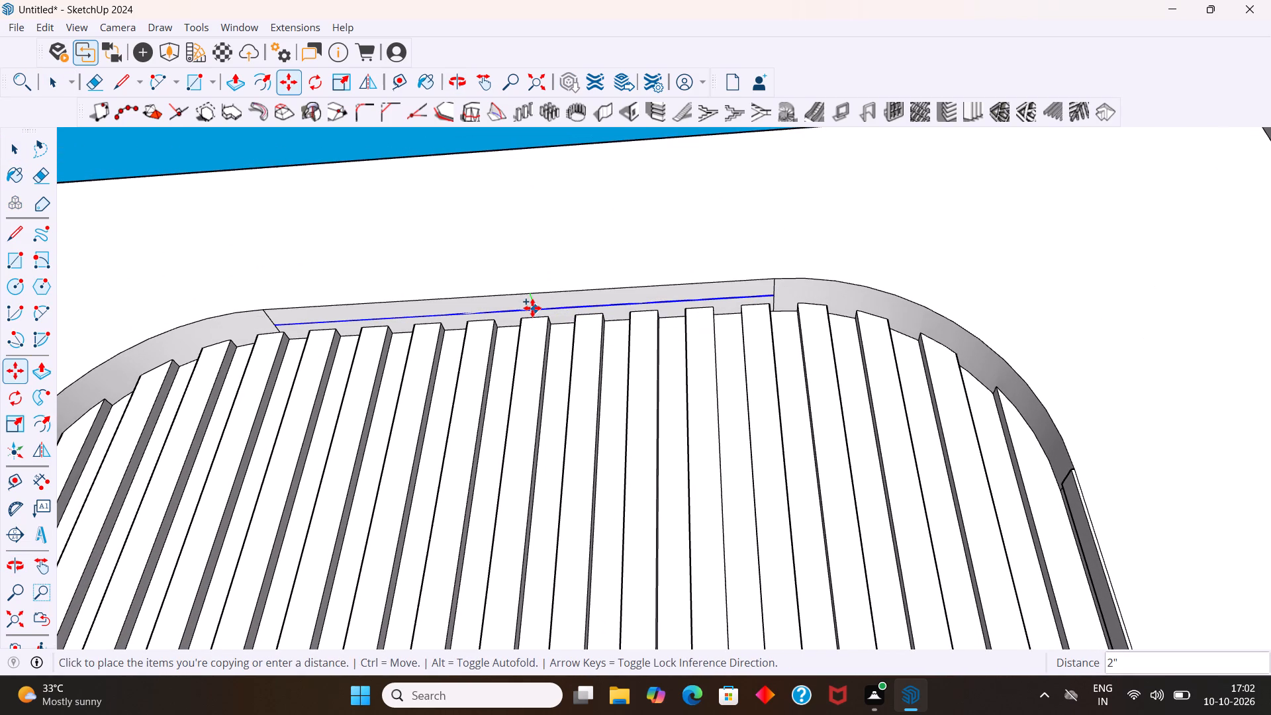
{"action": "key", "text": "2"}
{"action": "key", "text": "Return"}
{"action": "key", "text": "space"}
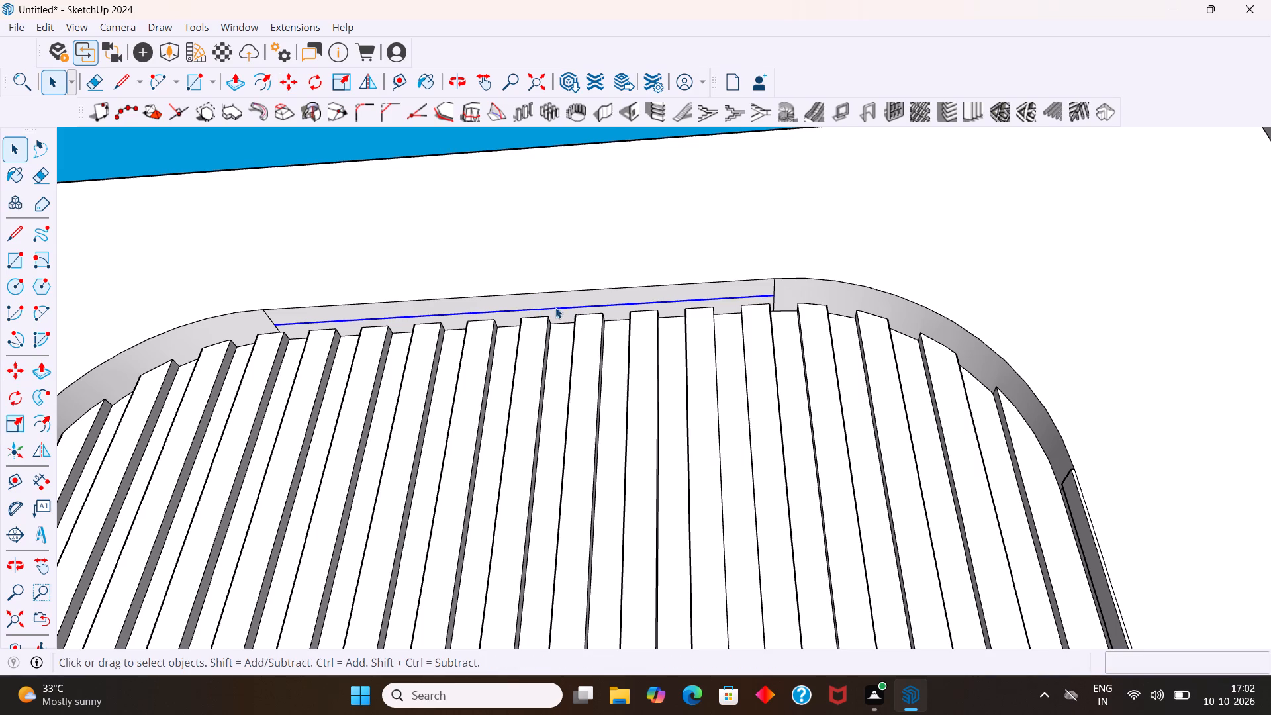
Push/Pull the front strip of the recess top face 0.2" with a new starting face.
{"action": "scroll", "coordinate": [573, 297], "scroll_direction": "up", "scroll_amount": 3}
{"action": "left_click", "coordinate": [587, 296]}
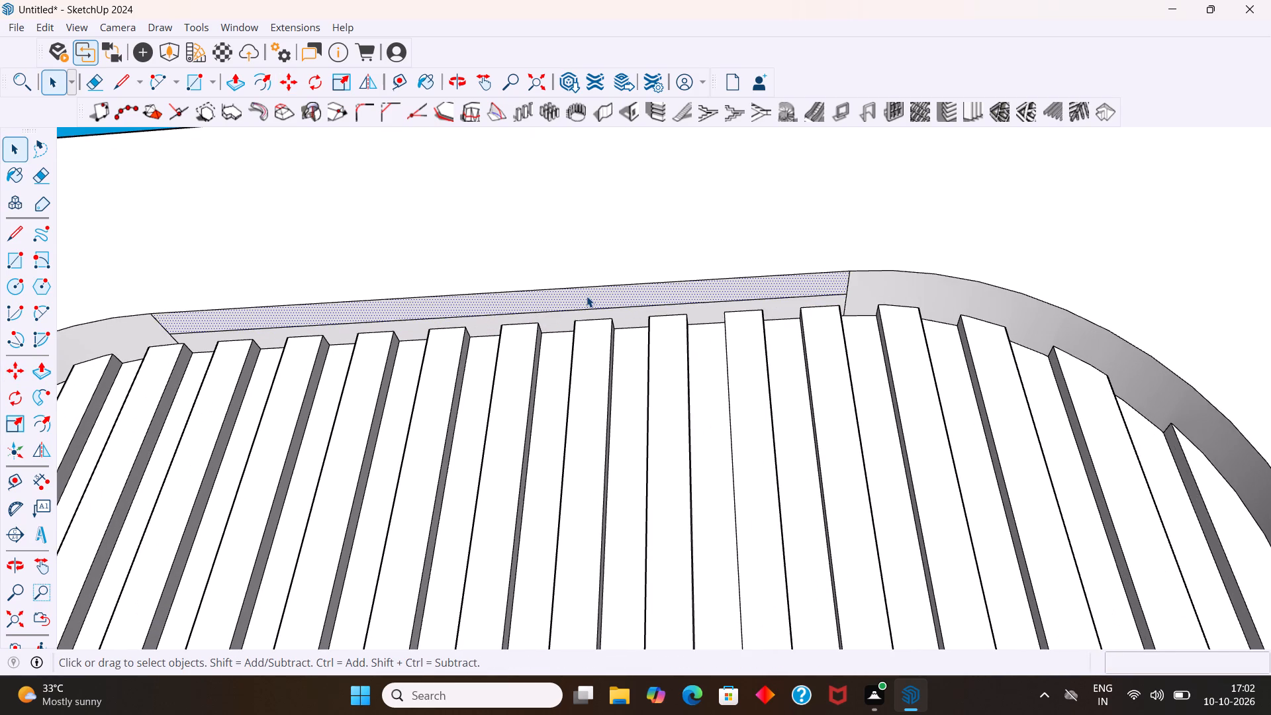
{"action": "key", "text": "p"}
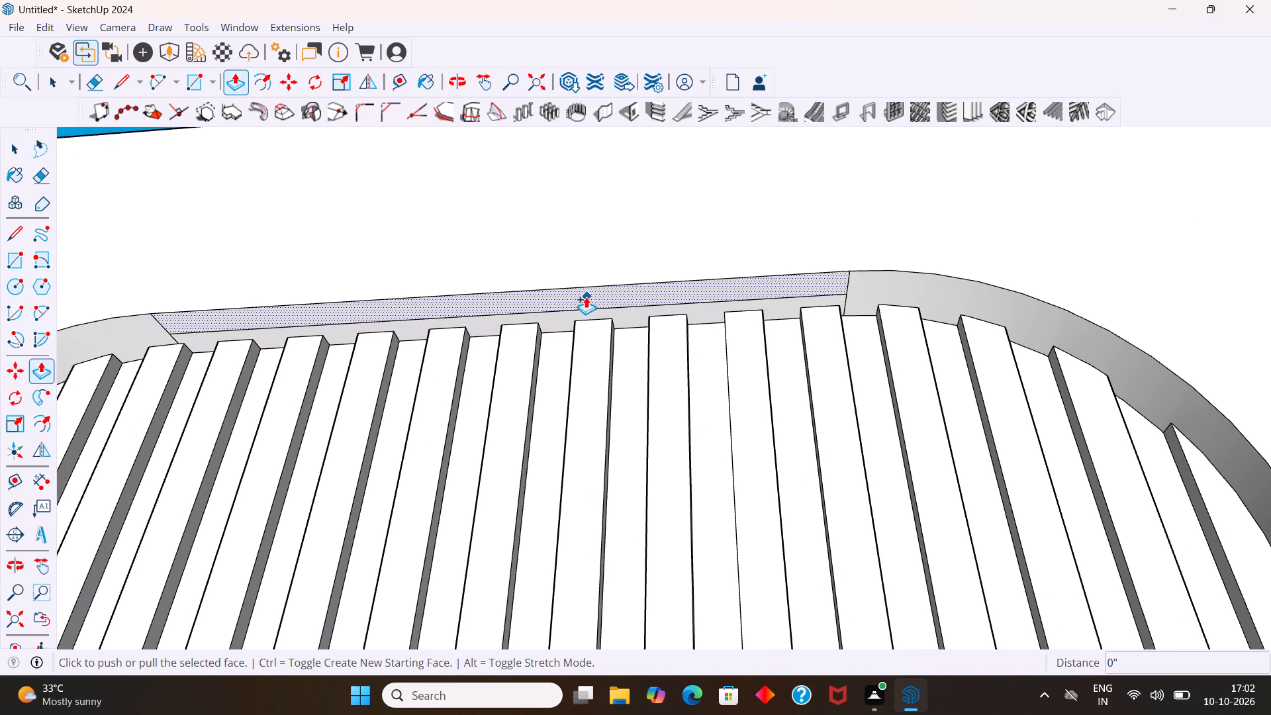
{"action": "left_click_drag", "start_coordinate": [586, 294], "coordinate": [587, 302]}
{"action": "key", "text": "0"}
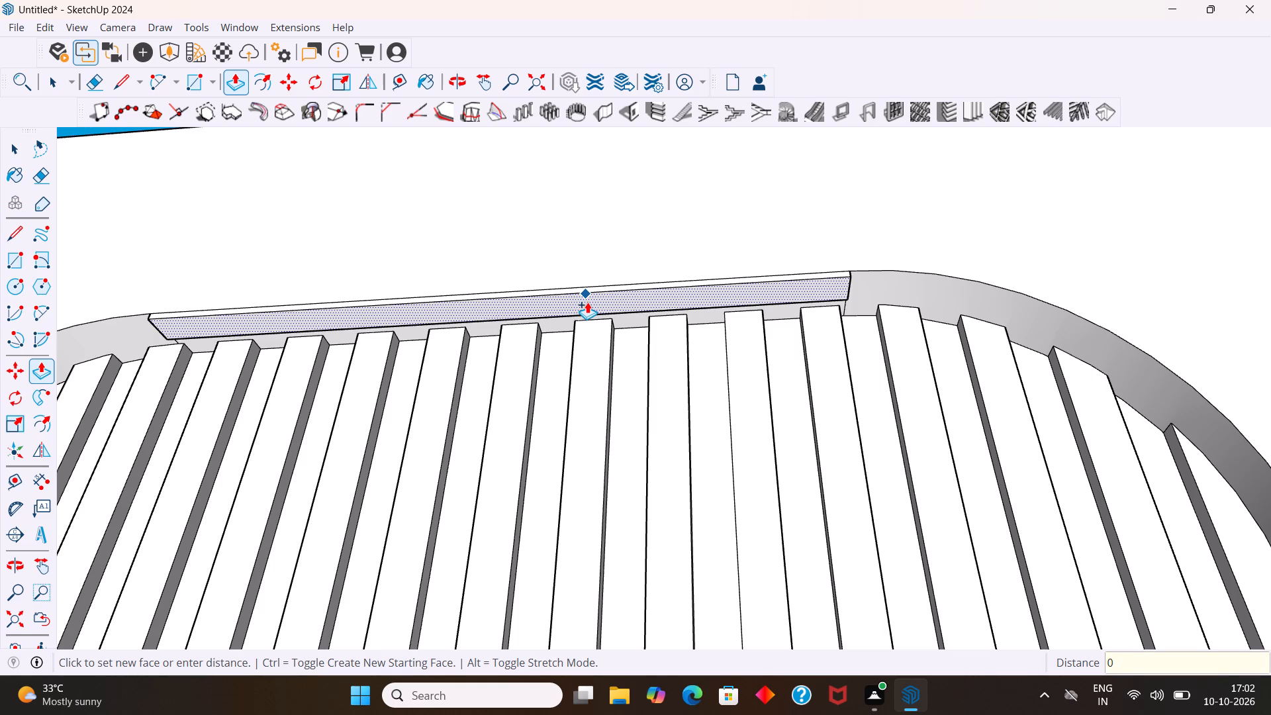
{"action": "left_click_drag", "start_coordinate": [587, 302], "coordinate": [588, 306]}
{"action": "key", "text": "period"}
{"action": "key", "text": "2"}
{"action": "key", "text": "Return"}
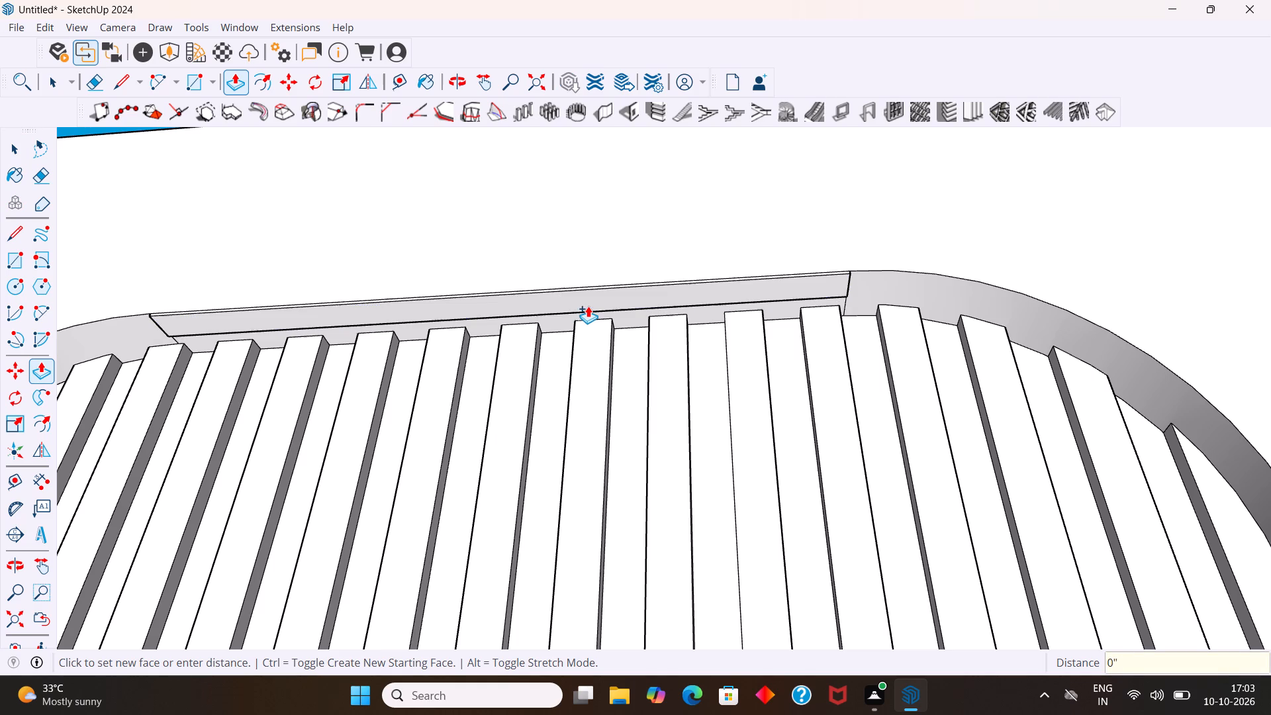
{"action": "left_click_drag", "start_coordinate": [588, 306], "coordinate": [588, 309]}
{"action": "key", "text": "space"}
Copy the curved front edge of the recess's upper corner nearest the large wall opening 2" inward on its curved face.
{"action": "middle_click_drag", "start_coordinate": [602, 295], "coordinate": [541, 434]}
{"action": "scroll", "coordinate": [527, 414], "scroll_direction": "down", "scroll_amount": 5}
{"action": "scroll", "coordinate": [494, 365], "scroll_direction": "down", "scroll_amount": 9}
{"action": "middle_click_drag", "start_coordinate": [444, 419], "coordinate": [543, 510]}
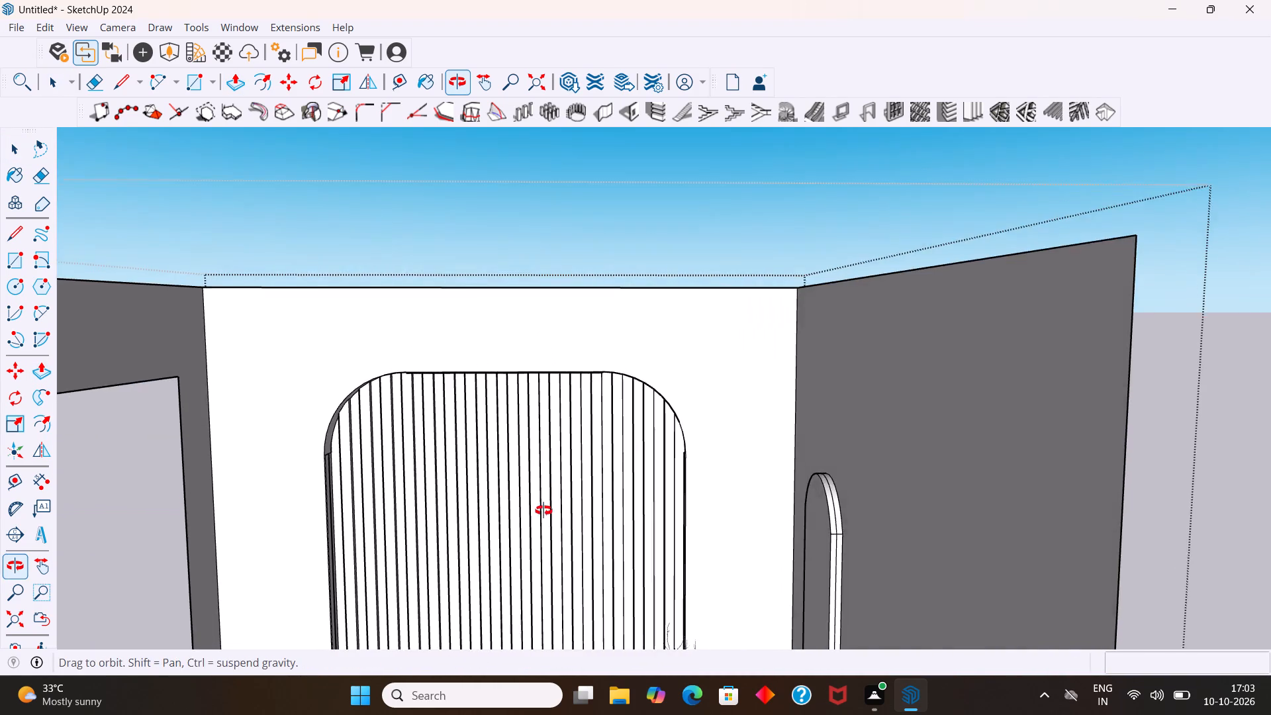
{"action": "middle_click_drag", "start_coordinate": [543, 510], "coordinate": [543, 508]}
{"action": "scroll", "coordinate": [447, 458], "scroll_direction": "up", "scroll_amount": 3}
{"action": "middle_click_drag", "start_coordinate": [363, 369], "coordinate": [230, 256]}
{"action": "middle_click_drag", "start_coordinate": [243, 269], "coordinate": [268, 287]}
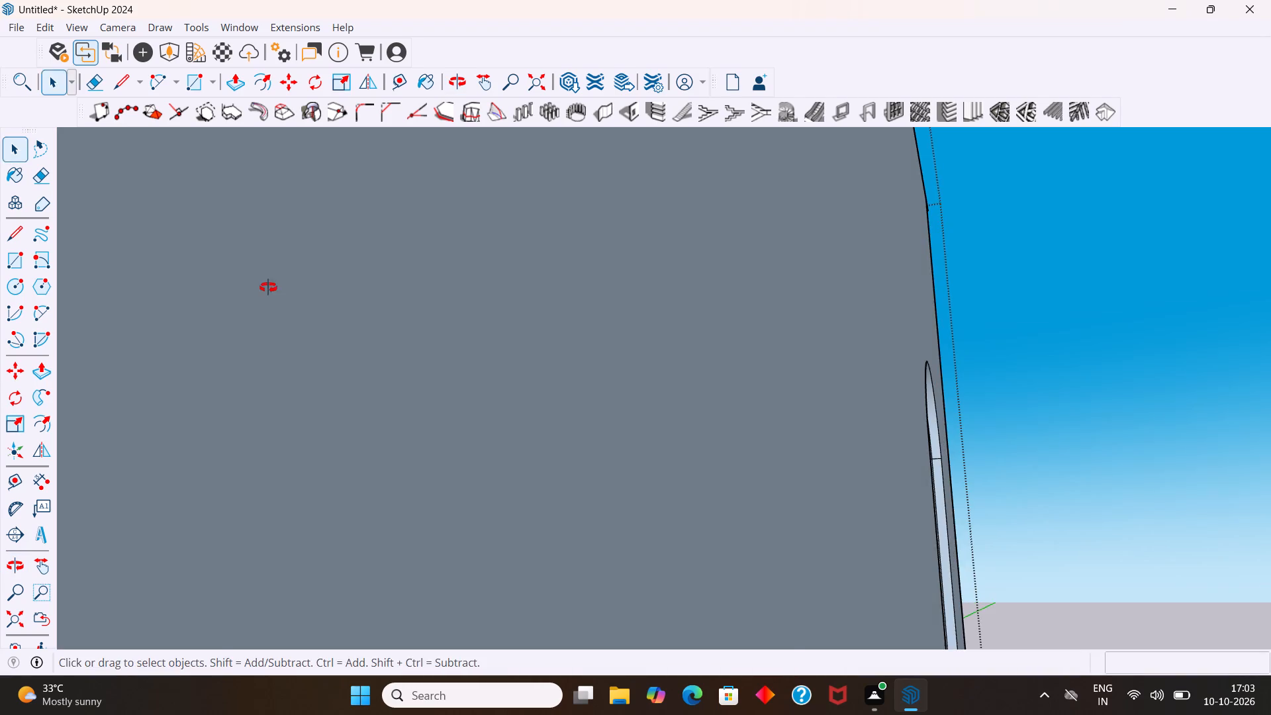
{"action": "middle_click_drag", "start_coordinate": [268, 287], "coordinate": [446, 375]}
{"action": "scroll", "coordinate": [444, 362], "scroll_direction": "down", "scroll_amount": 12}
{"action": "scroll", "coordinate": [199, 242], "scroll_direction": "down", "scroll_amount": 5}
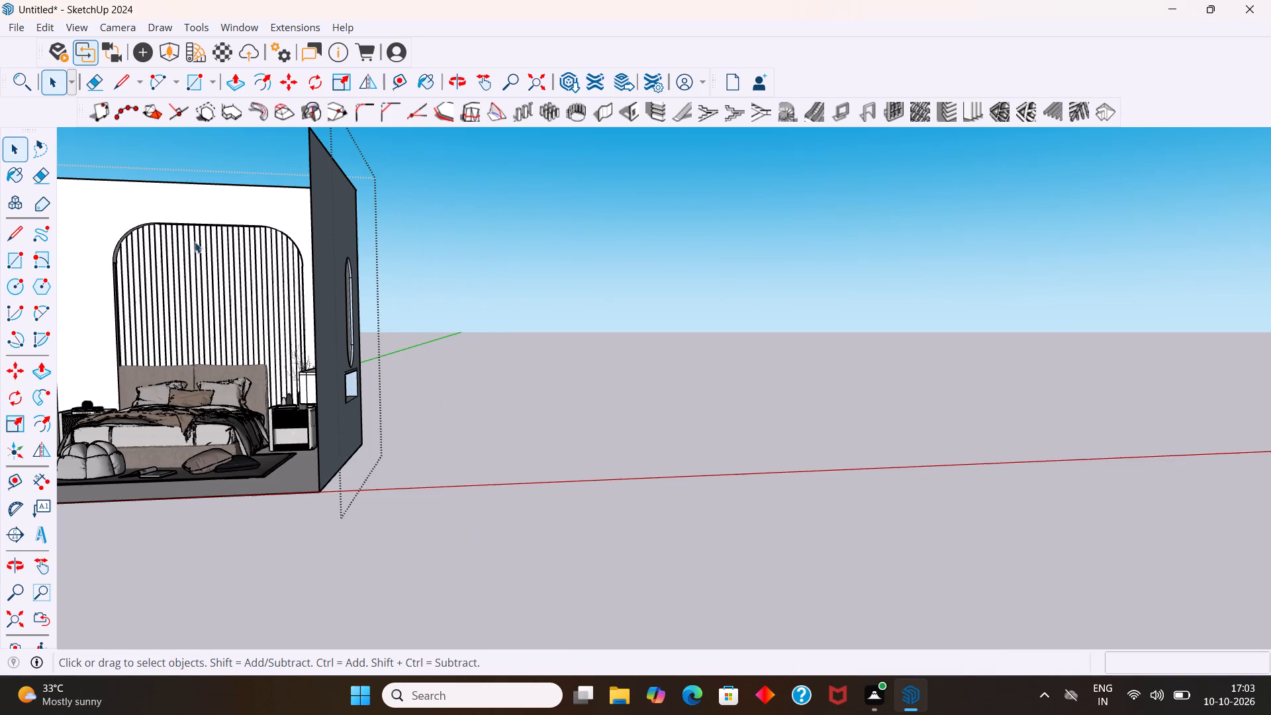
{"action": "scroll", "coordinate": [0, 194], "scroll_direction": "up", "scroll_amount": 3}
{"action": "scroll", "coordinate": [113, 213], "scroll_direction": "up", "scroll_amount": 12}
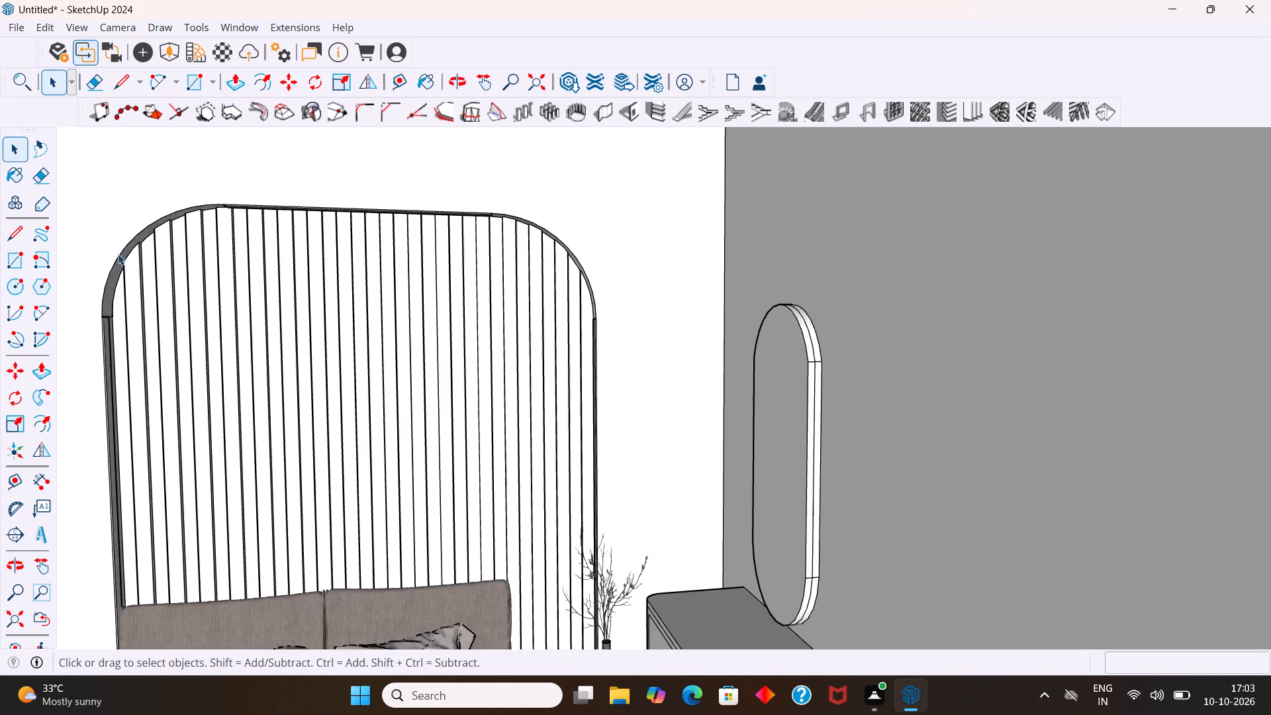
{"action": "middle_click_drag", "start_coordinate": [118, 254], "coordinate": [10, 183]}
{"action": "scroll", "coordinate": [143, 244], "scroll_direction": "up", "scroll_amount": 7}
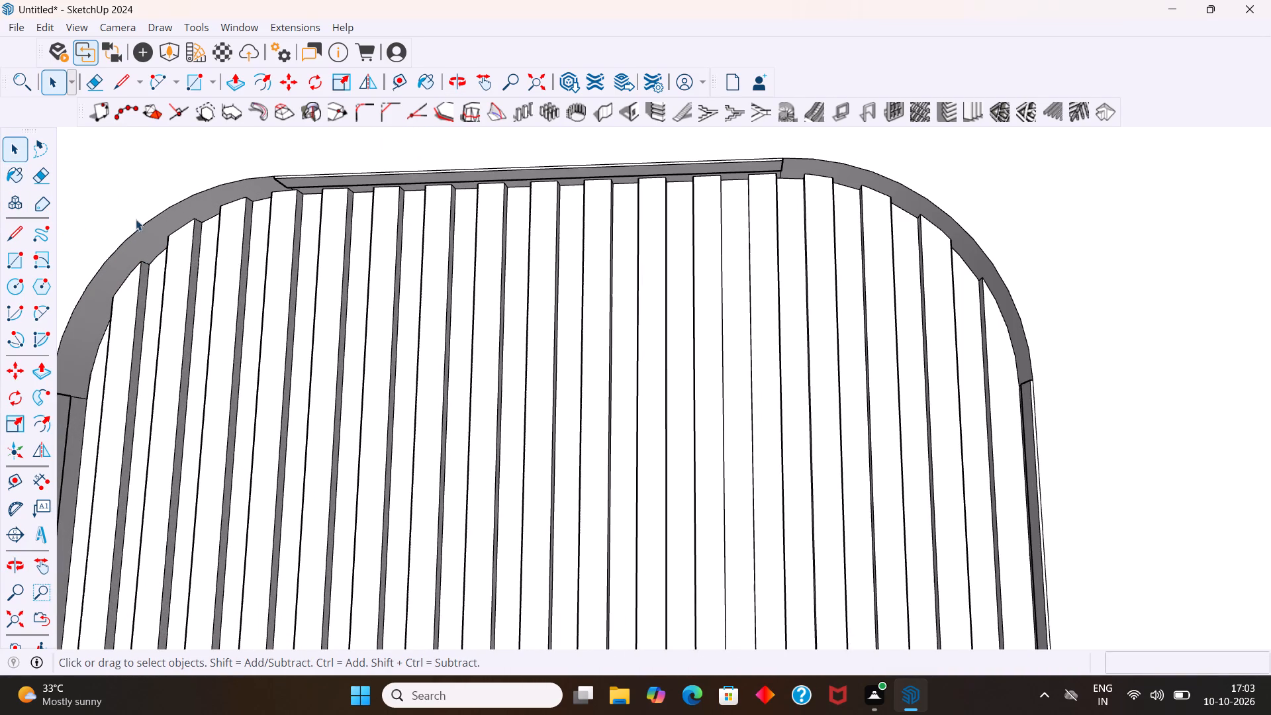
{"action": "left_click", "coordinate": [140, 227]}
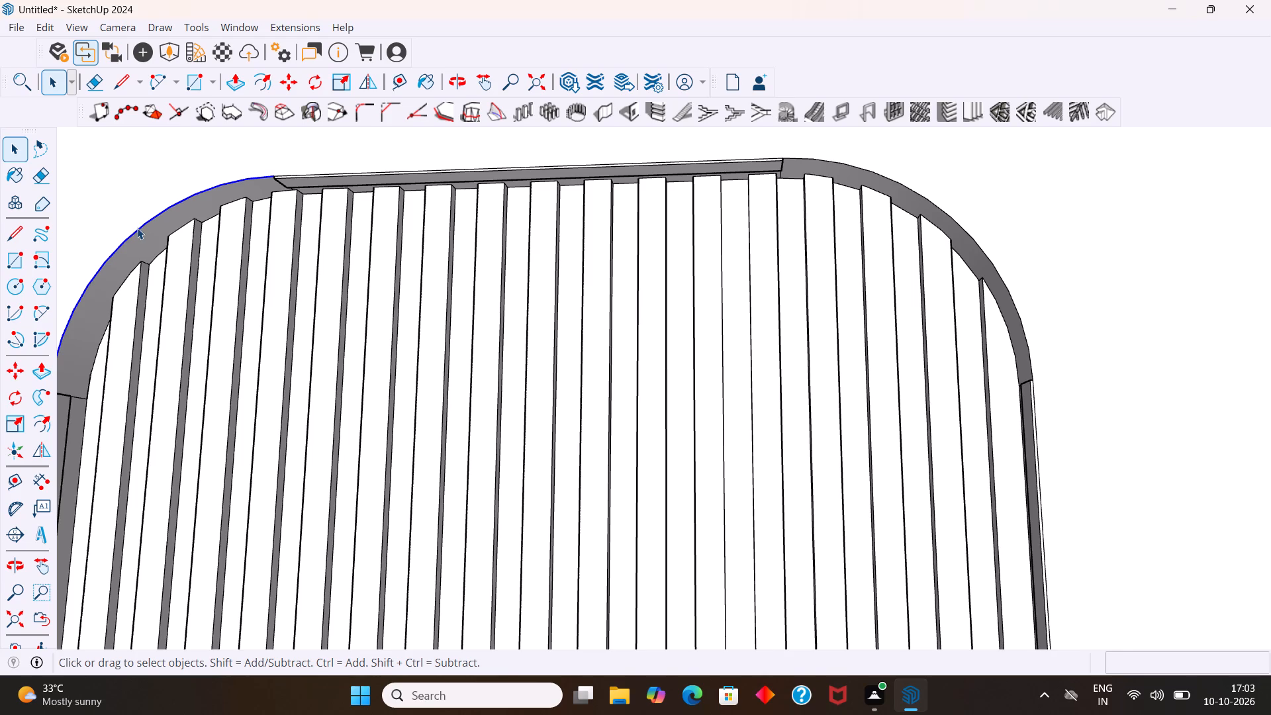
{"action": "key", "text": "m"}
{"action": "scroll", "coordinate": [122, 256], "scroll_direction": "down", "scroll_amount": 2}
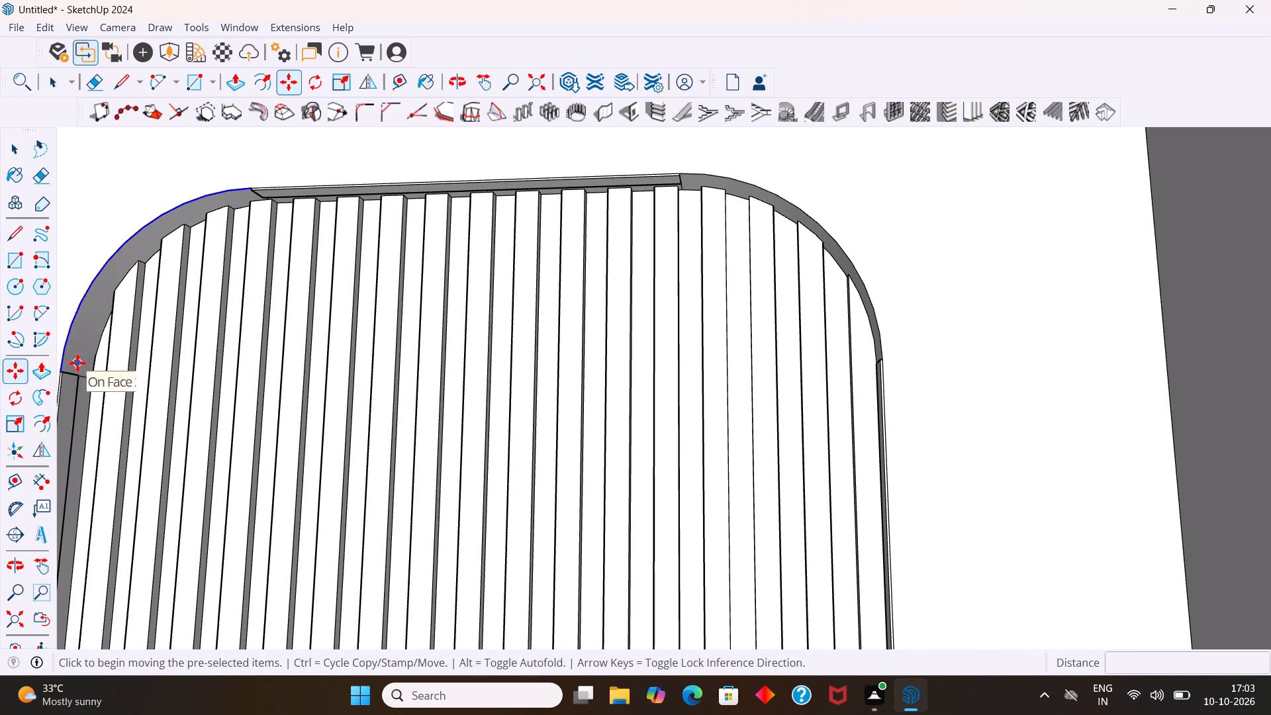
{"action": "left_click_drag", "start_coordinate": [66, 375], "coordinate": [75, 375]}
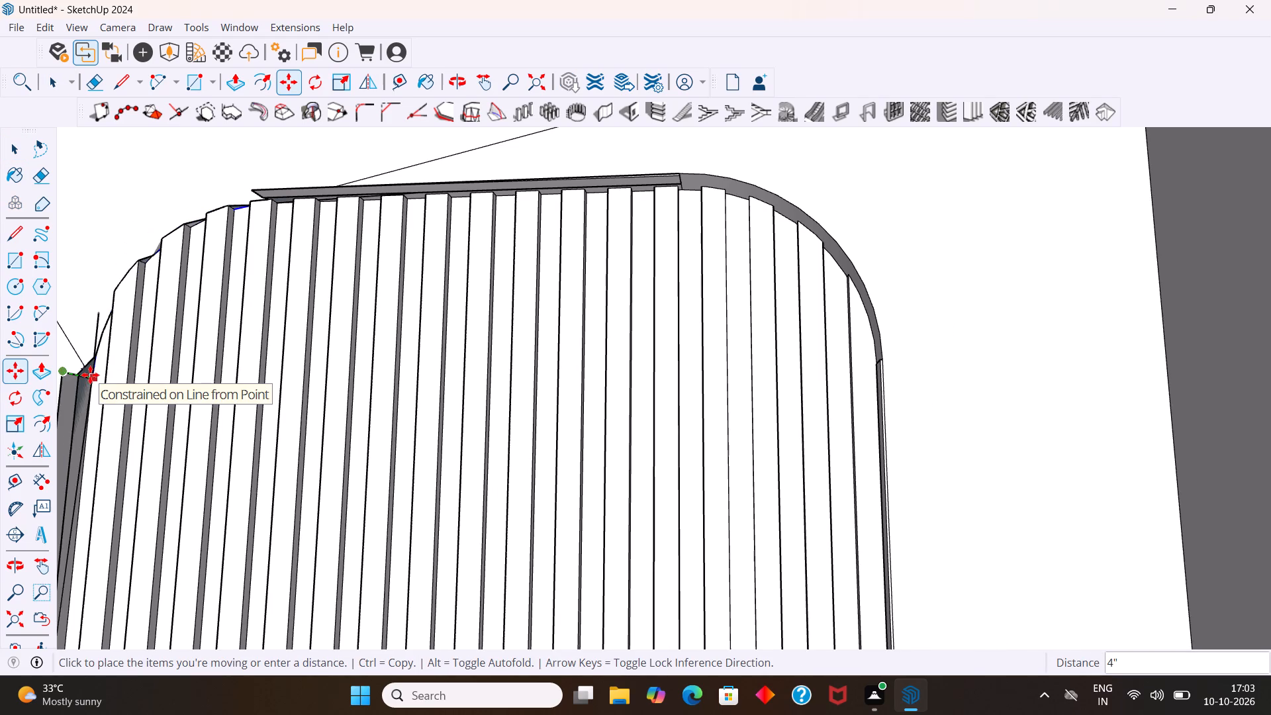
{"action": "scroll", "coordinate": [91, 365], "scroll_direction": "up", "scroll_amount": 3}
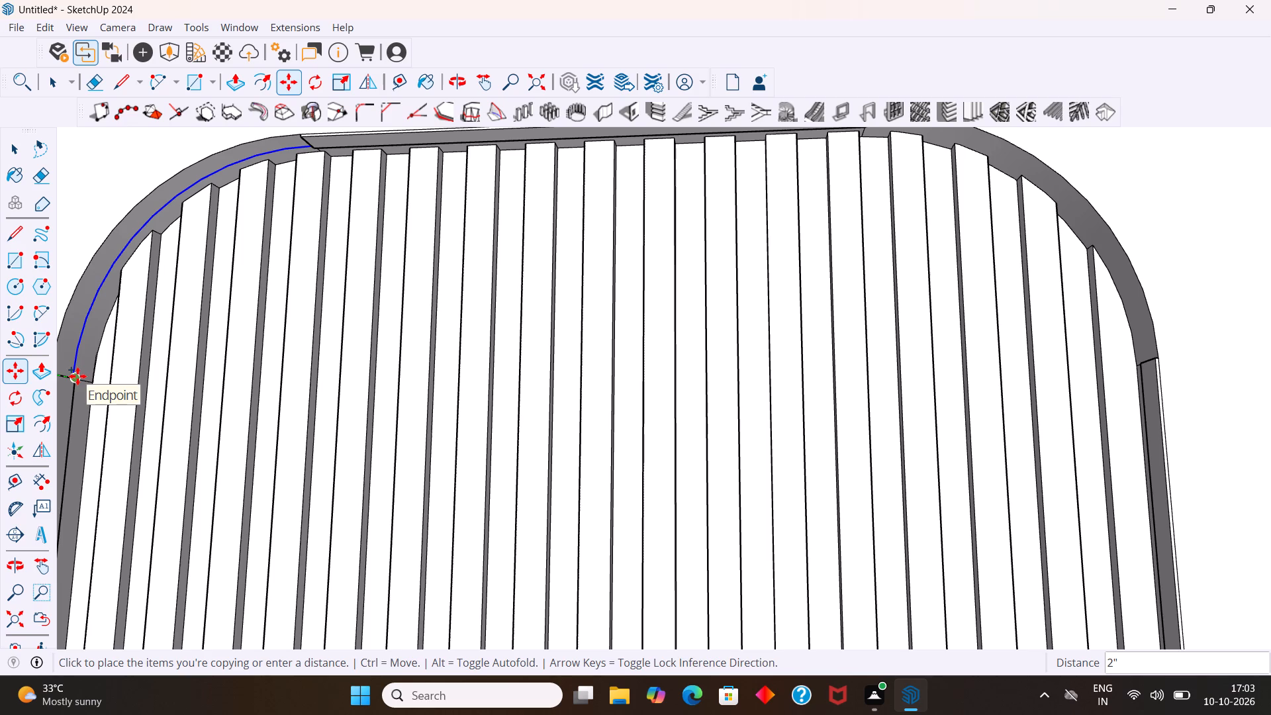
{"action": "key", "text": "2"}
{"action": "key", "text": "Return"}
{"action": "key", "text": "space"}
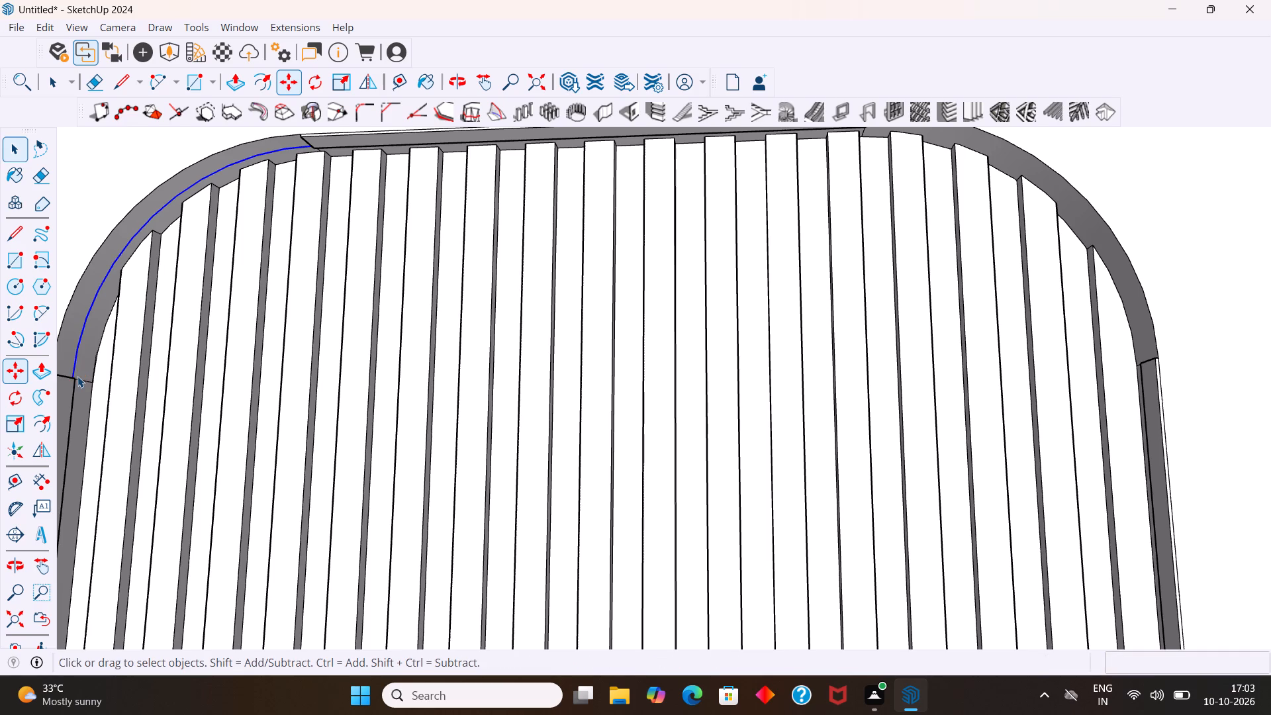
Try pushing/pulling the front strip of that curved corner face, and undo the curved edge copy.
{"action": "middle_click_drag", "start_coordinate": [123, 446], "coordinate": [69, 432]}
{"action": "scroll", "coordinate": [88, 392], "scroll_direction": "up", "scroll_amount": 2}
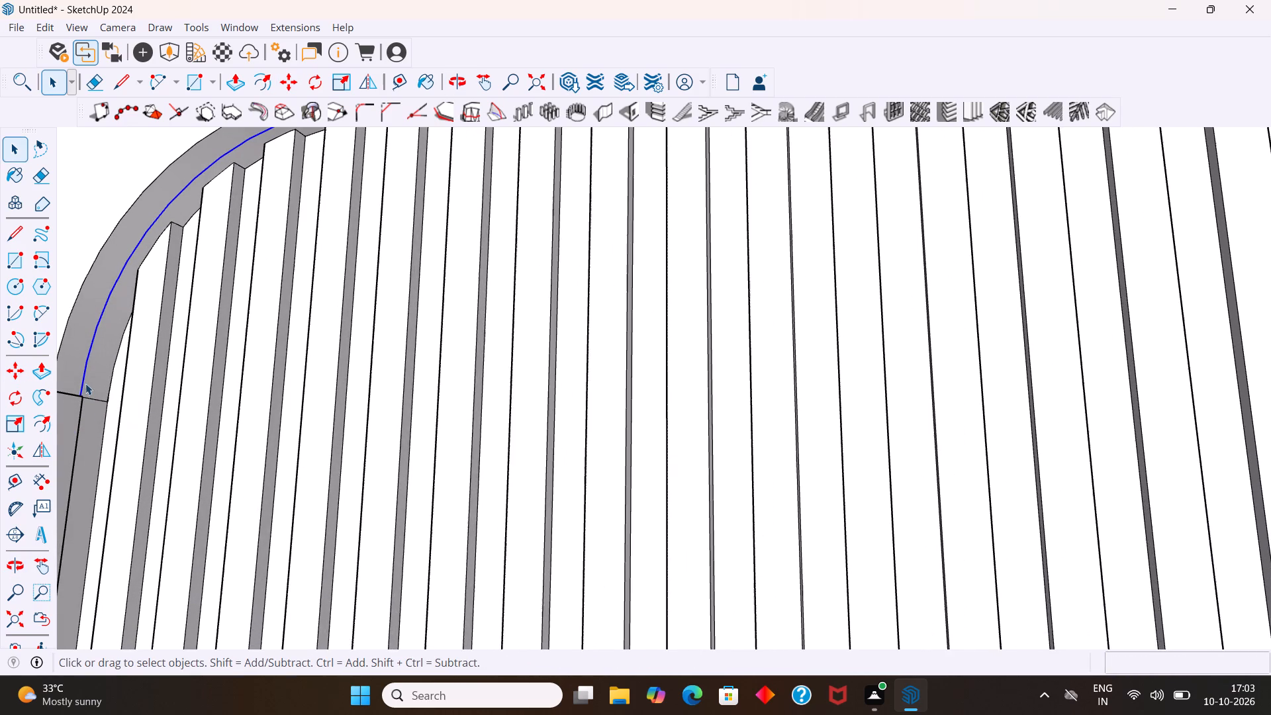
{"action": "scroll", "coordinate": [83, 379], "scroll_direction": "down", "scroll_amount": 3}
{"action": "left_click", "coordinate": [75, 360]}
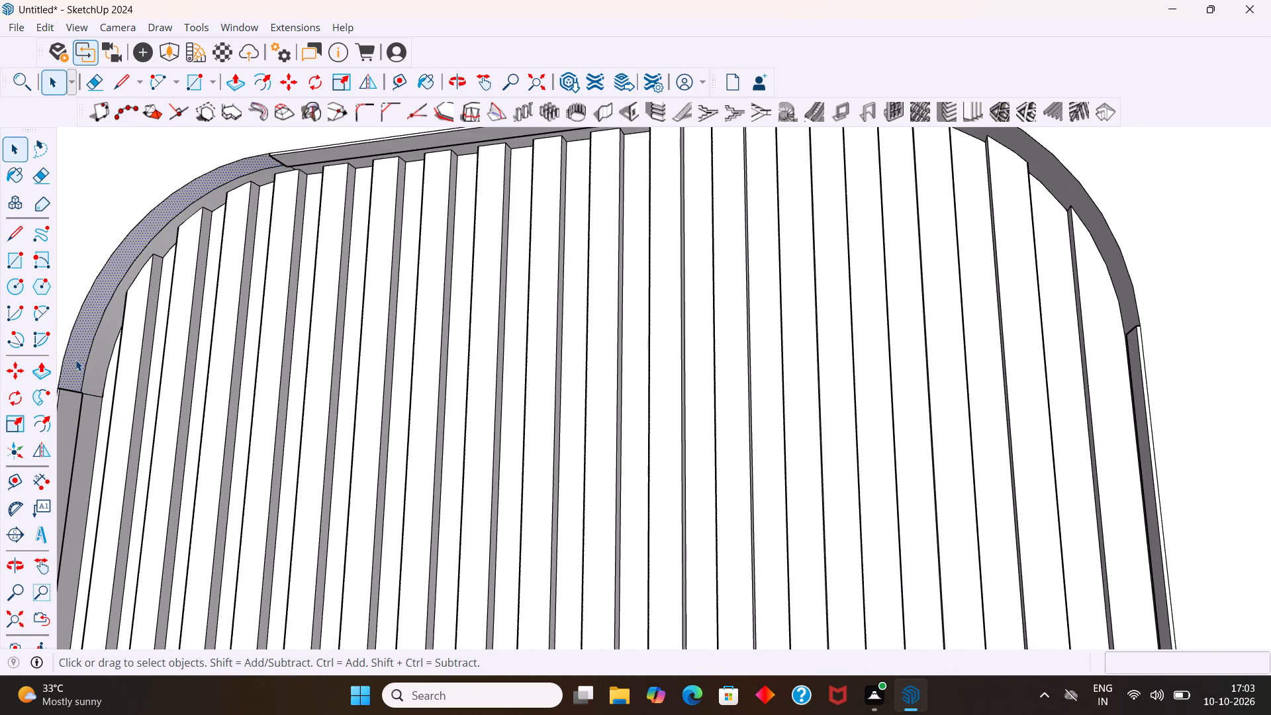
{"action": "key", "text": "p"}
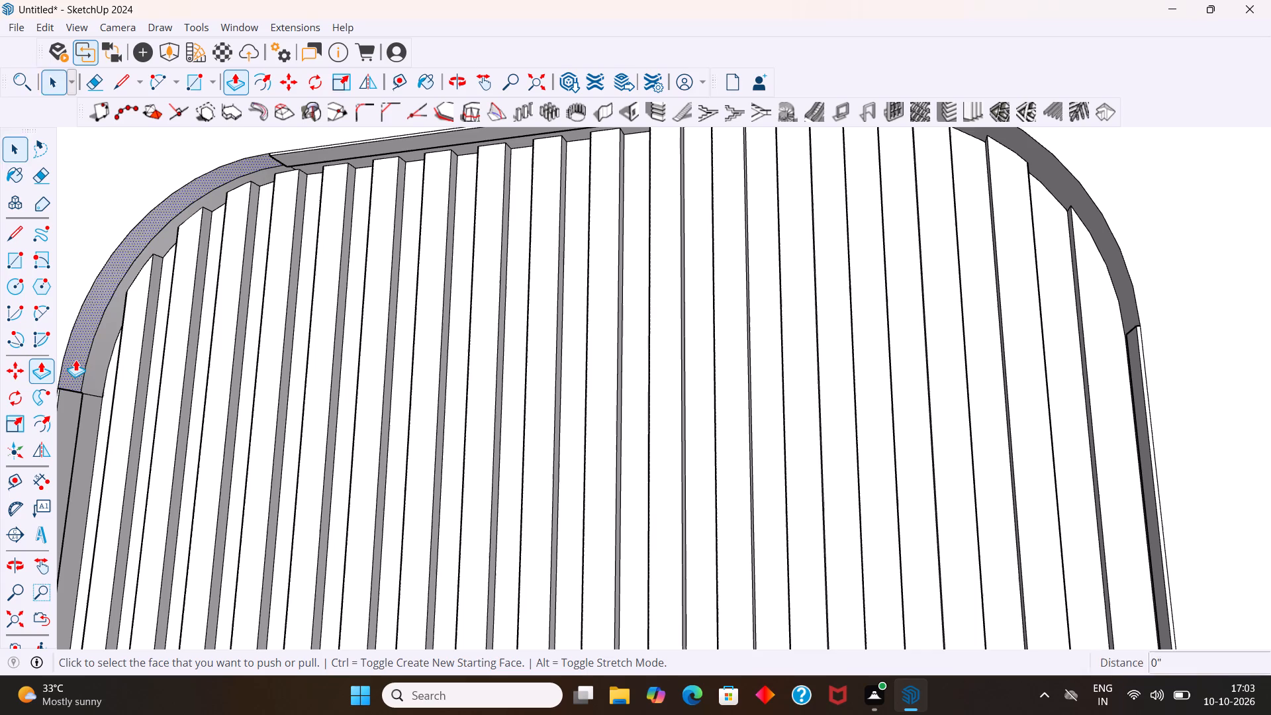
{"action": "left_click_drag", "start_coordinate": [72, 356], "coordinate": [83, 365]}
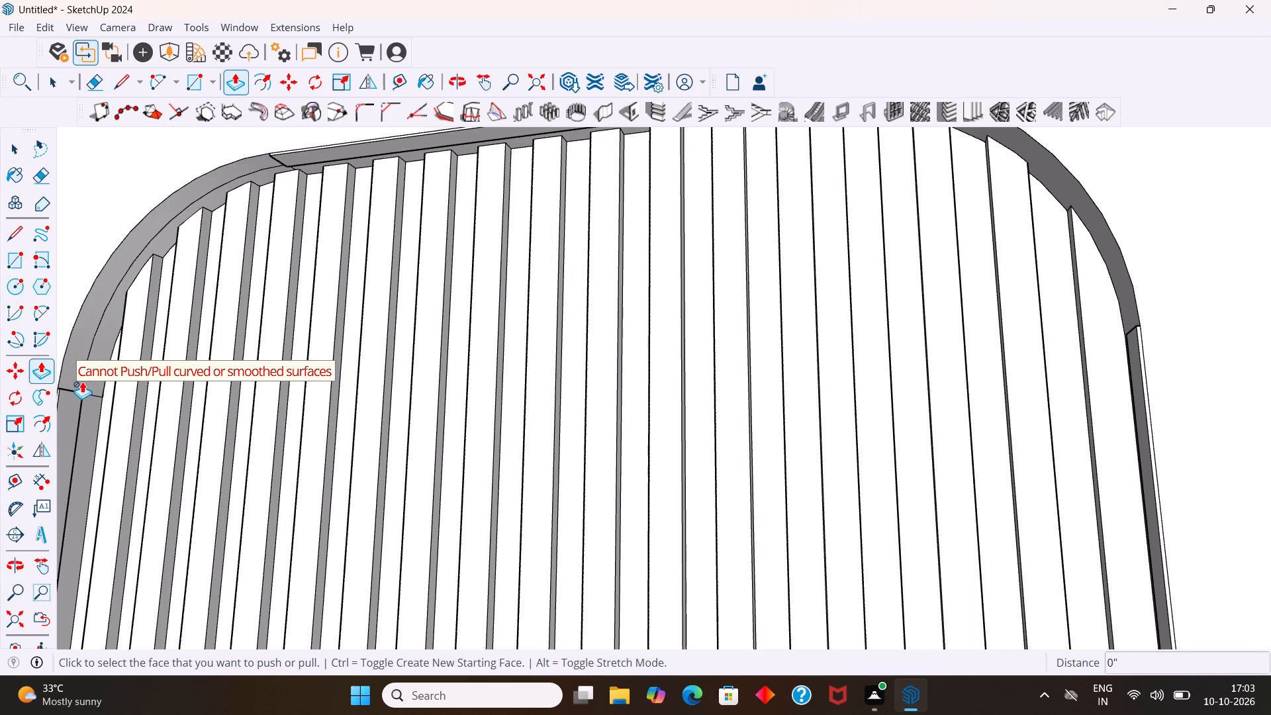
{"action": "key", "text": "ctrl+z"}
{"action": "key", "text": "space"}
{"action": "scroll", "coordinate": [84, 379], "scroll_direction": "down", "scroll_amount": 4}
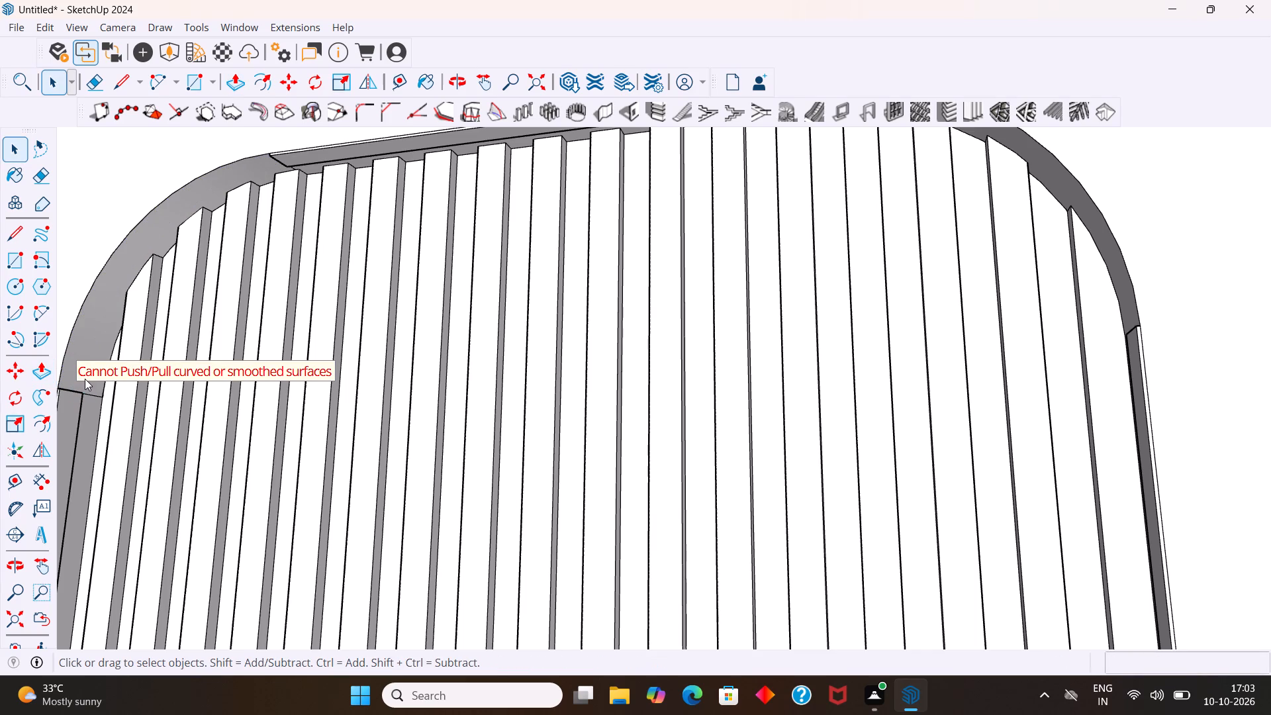
Examine the split edge strip around the rounded top of the oval wall mirror above the floating console from both sides.
{"action": "scroll", "coordinate": [90, 372], "scroll_direction": "down", "scroll_amount": 4}
{"action": "scroll", "coordinate": [295, 279], "scroll_direction": "down", "scroll_amount": 9}
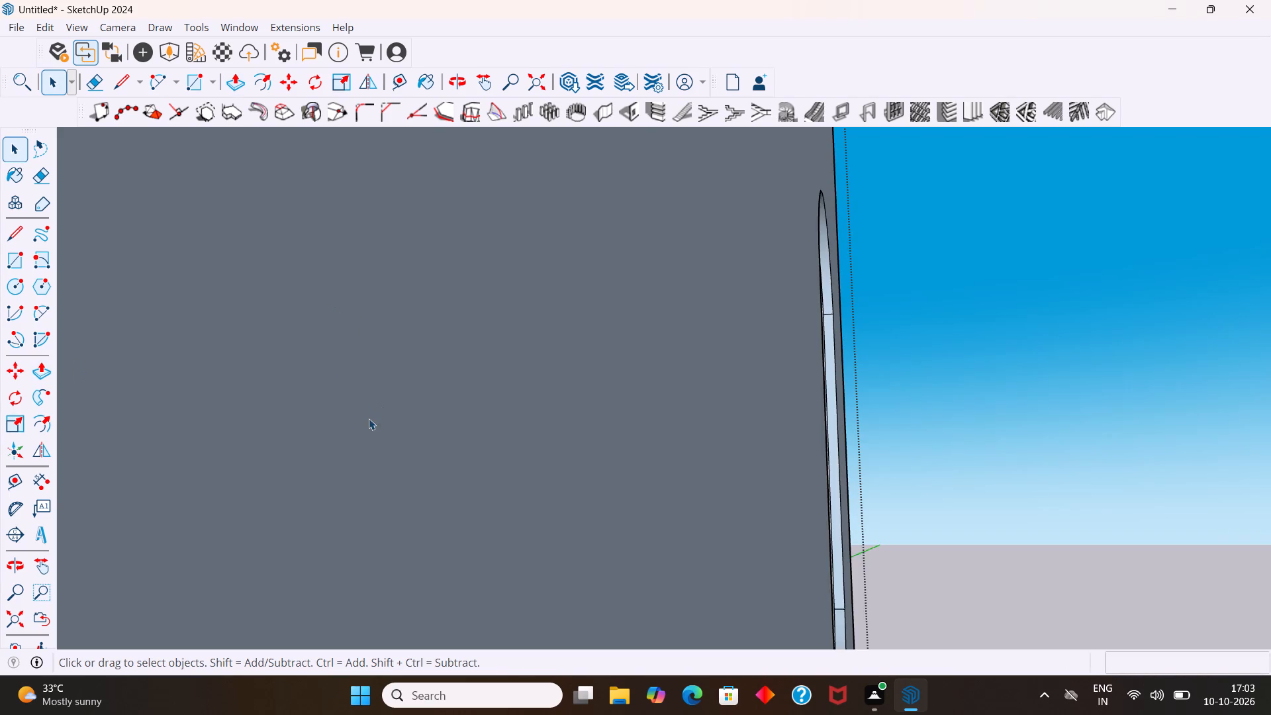
{"action": "scroll", "coordinate": [369, 418], "scroll_direction": "down", "scroll_amount": 1}
{"action": "middle_click_drag", "start_coordinate": [369, 418], "coordinate": [741, 430]}
{"action": "scroll", "coordinate": [731, 424], "scroll_direction": "down", "scroll_amount": 10}
{"action": "scroll", "coordinate": [598, 318], "scroll_direction": "down", "scroll_amount": 4}
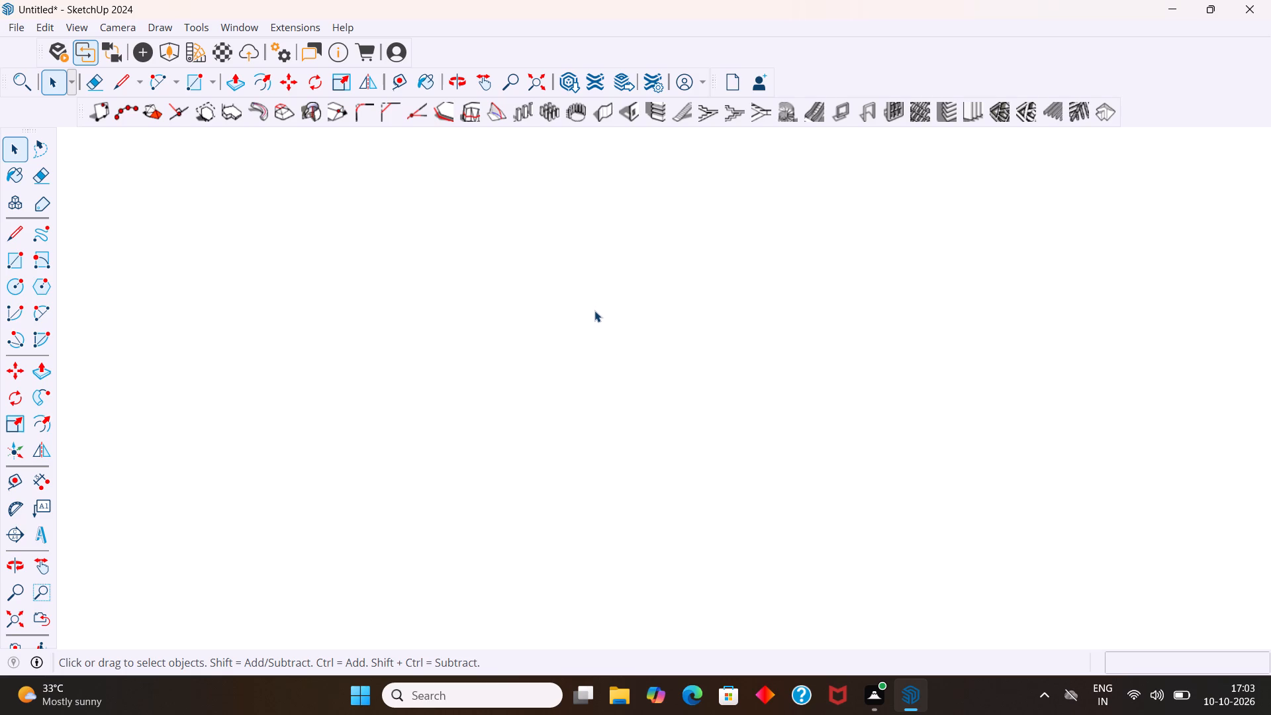
{"action": "scroll", "coordinate": [574, 324], "scroll_direction": "down", "scroll_amount": 5}
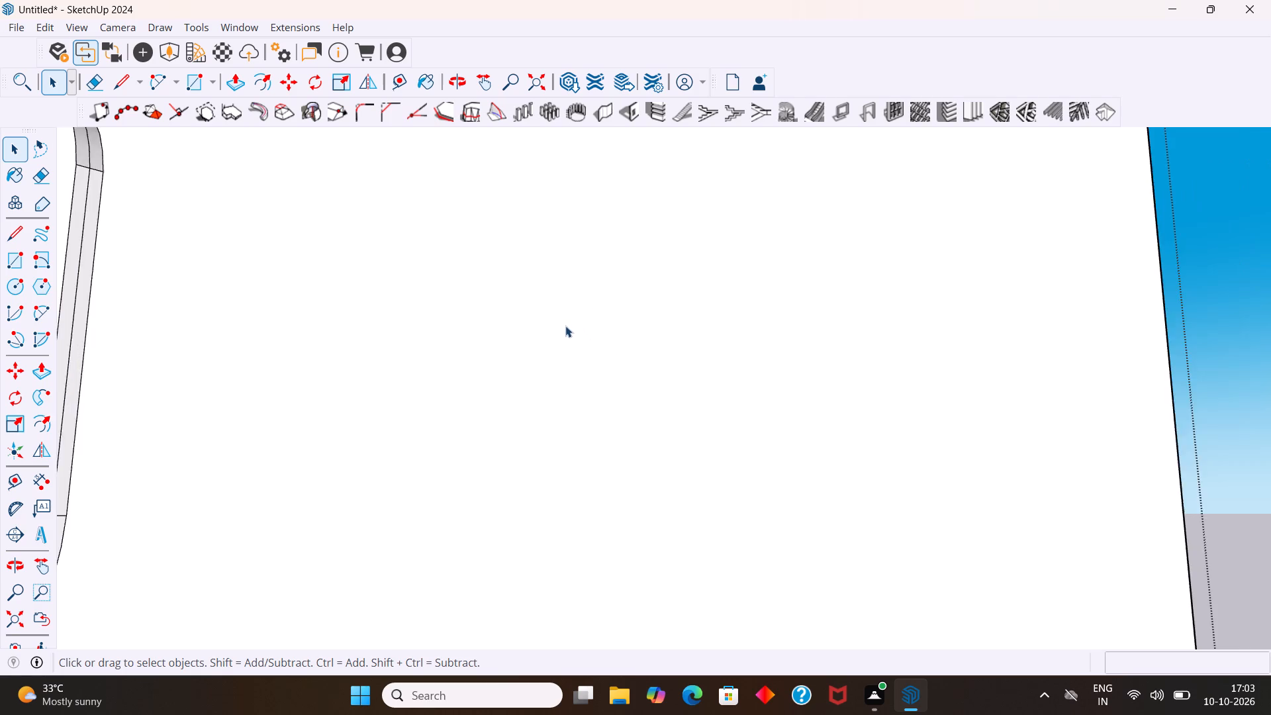
{"action": "scroll", "coordinate": [561, 321], "scroll_direction": "down", "scroll_amount": 9}
{"action": "scroll", "coordinate": [463, 326], "scroll_direction": "down", "scroll_amount": 1}
{"action": "middle_click_drag", "start_coordinate": [463, 330], "coordinate": [597, 329]}
{"action": "scroll", "coordinate": [549, 325], "scroll_direction": "down", "scroll_amount": 5}
{"action": "scroll", "coordinate": [365, 313], "scroll_direction": "down", "scroll_amount": 4}
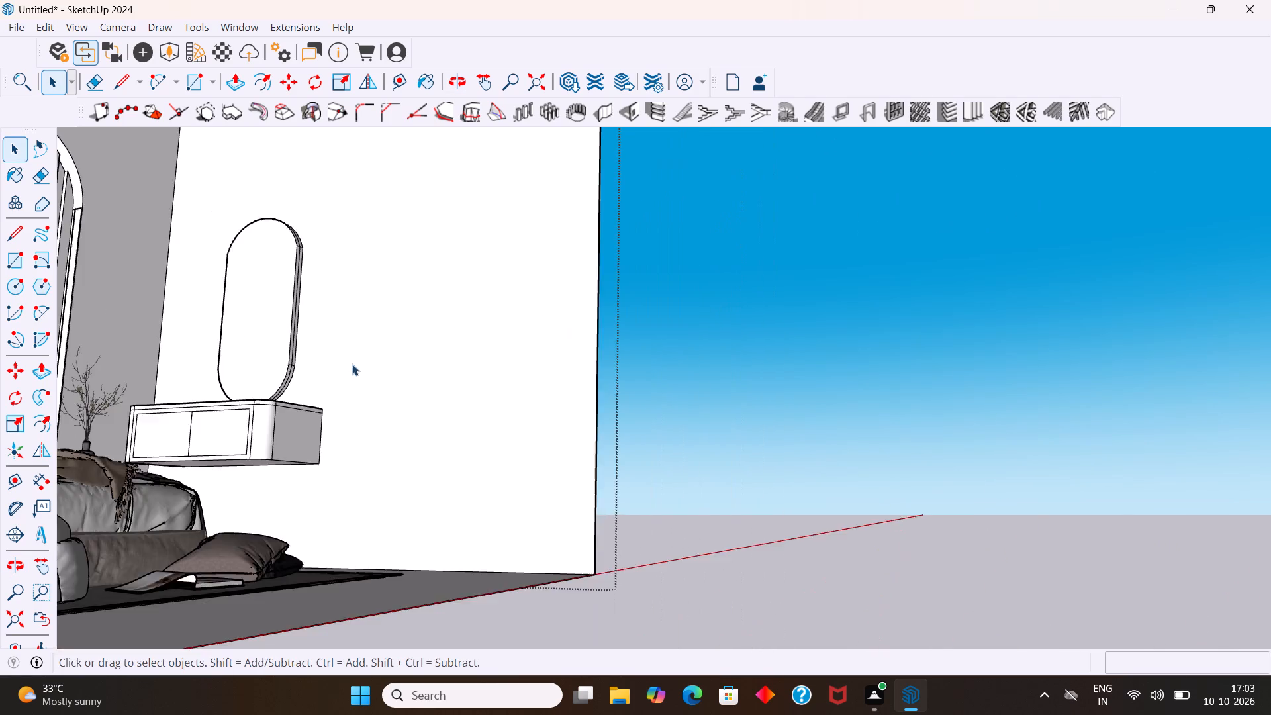
{"action": "middle_click_drag", "start_coordinate": [309, 355], "coordinate": [224, 430]}
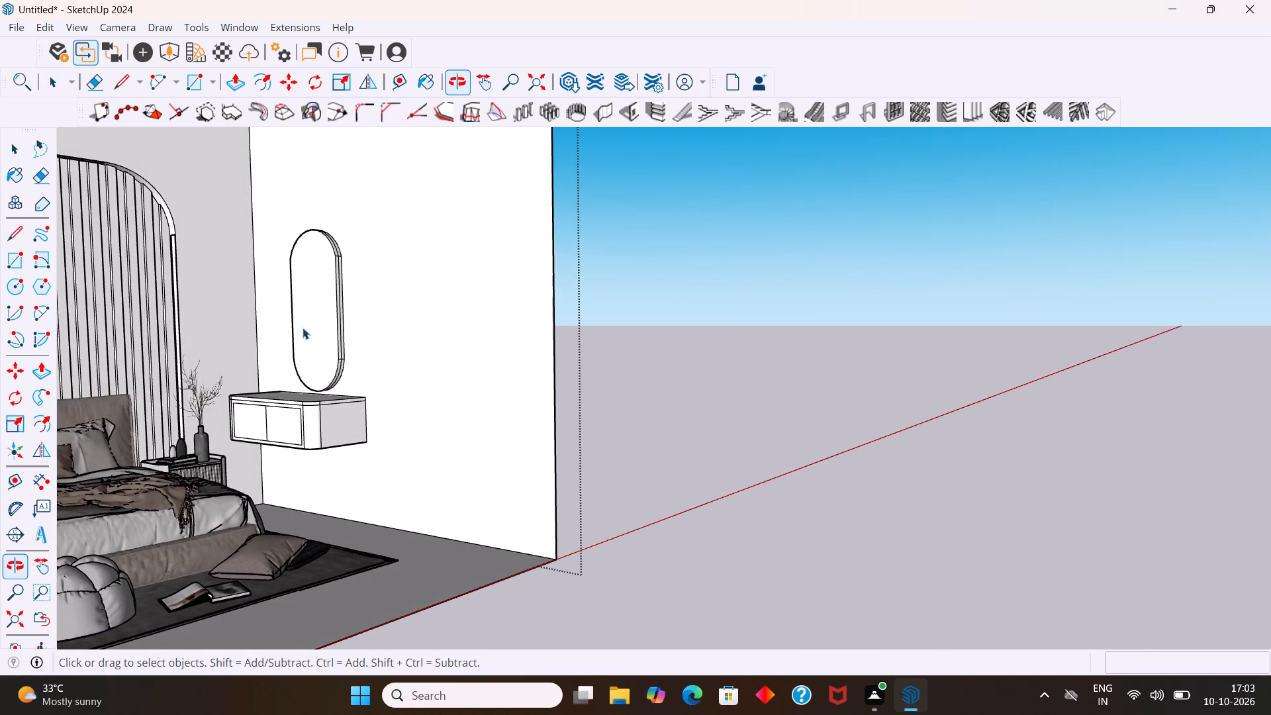
{"action": "scroll", "coordinate": [324, 229], "scroll_direction": "up", "scroll_amount": 8}
{"action": "middle_click_drag", "start_coordinate": [310, 211], "coordinate": [377, 400]}
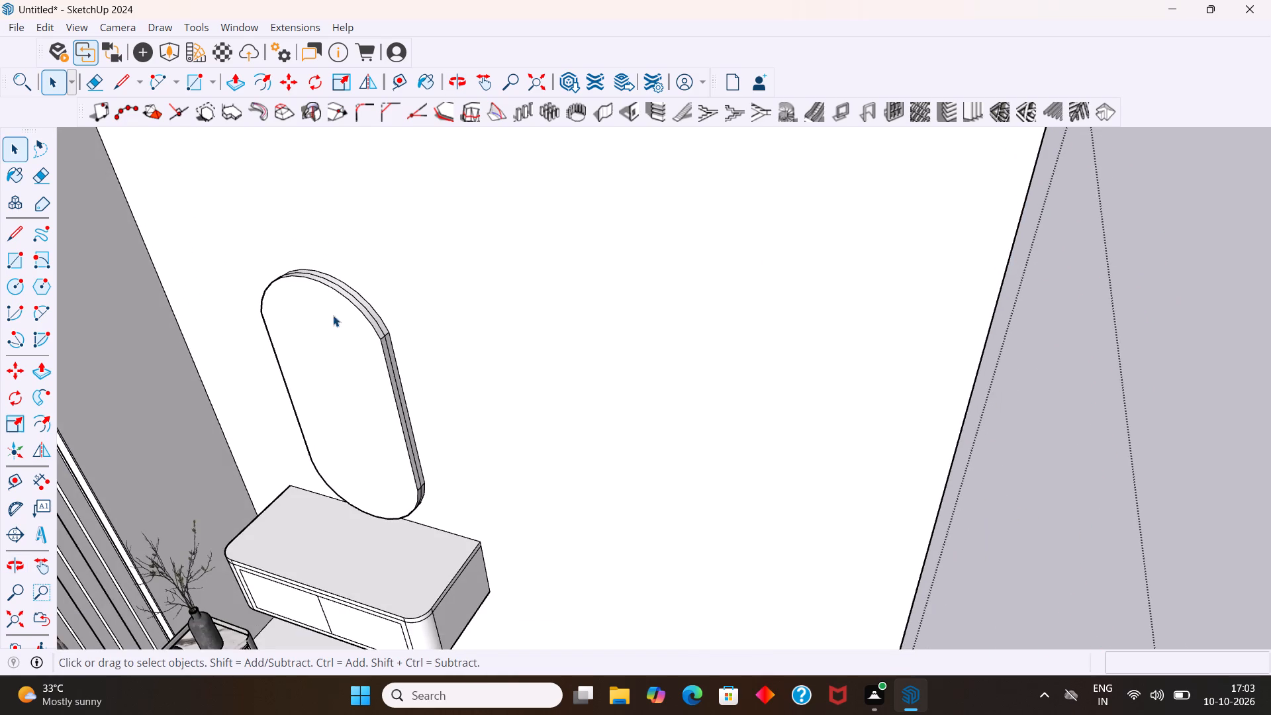
{"action": "scroll", "coordinate": [330, 284], "scroll_direction": "up", "scroll_amount": 16}
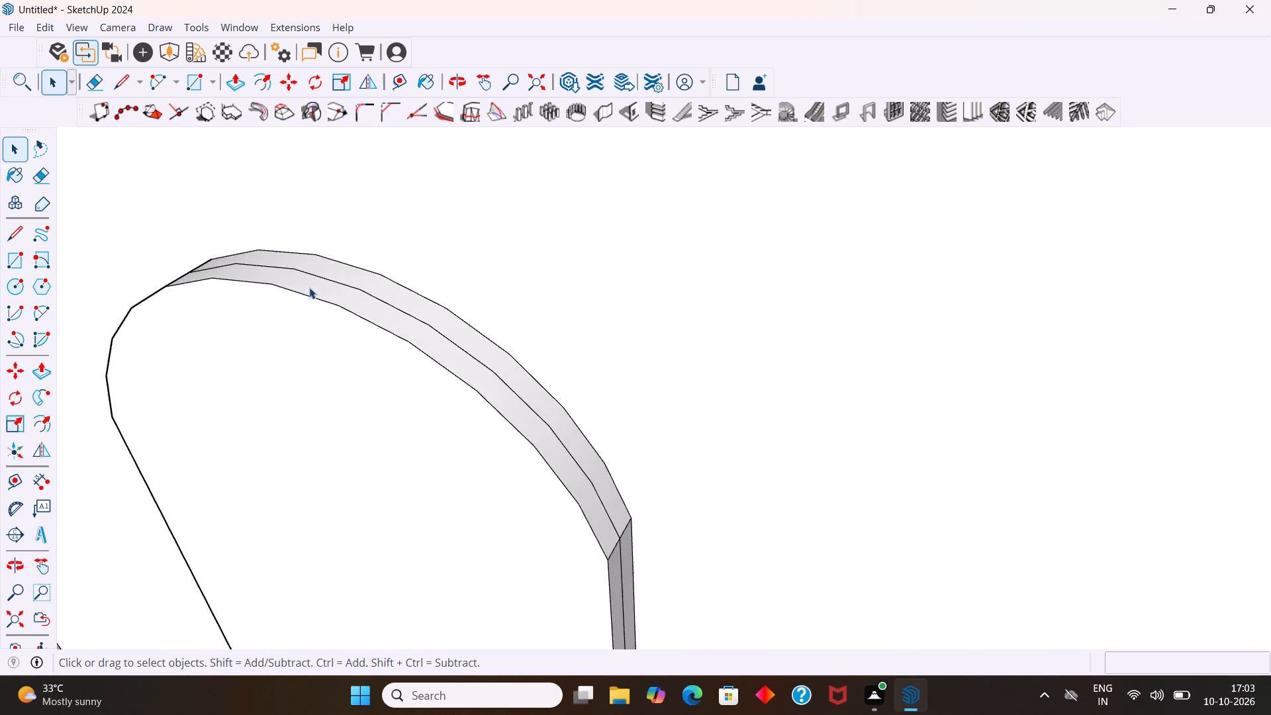
{"action": "middle_click_drag", "start_coordinate": [309, 287], "coordinate": [404, 232]}
{"action": "scroll", "coordinate": [399, 260], "scroll_direction": "down", "scroll_amount": 1}
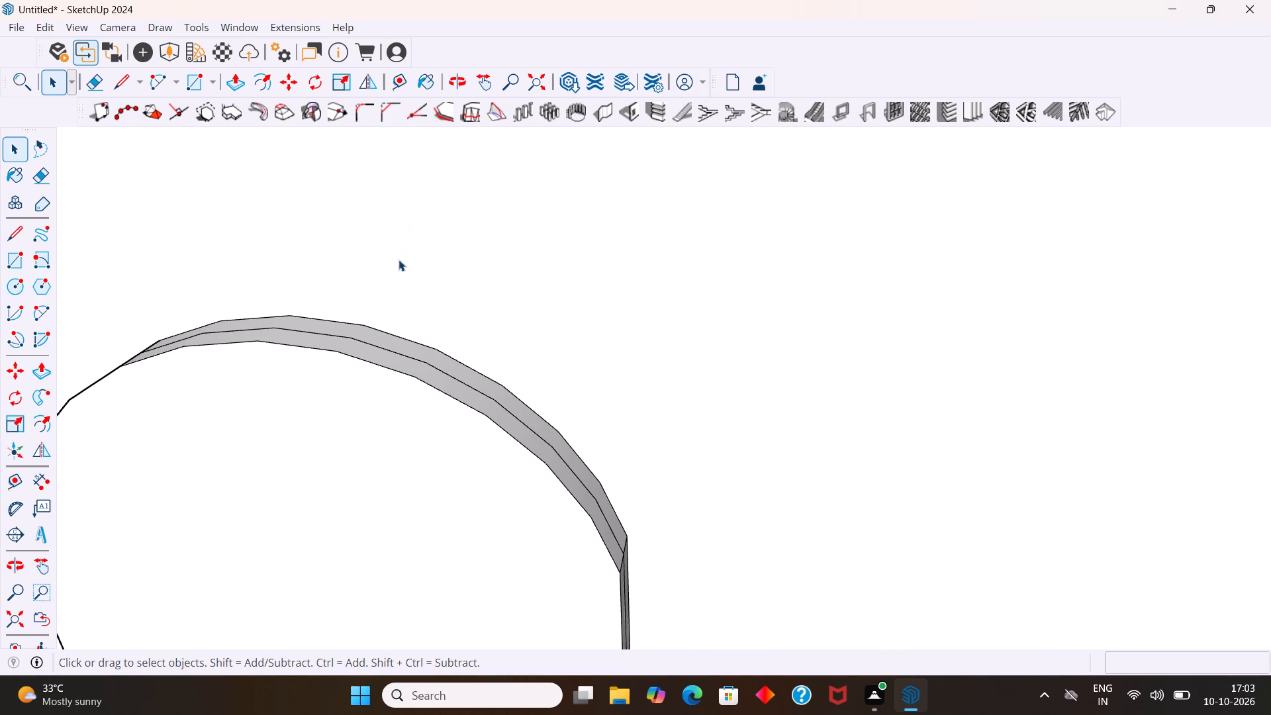
{"action": "scroll", "coordinate": [399, 260], "scroll_direction": "down", "scroll_amount": 1}
{"action": "middle_click_drag", "start_coordinate": [399, 288], "coordinate": [427, 350]}
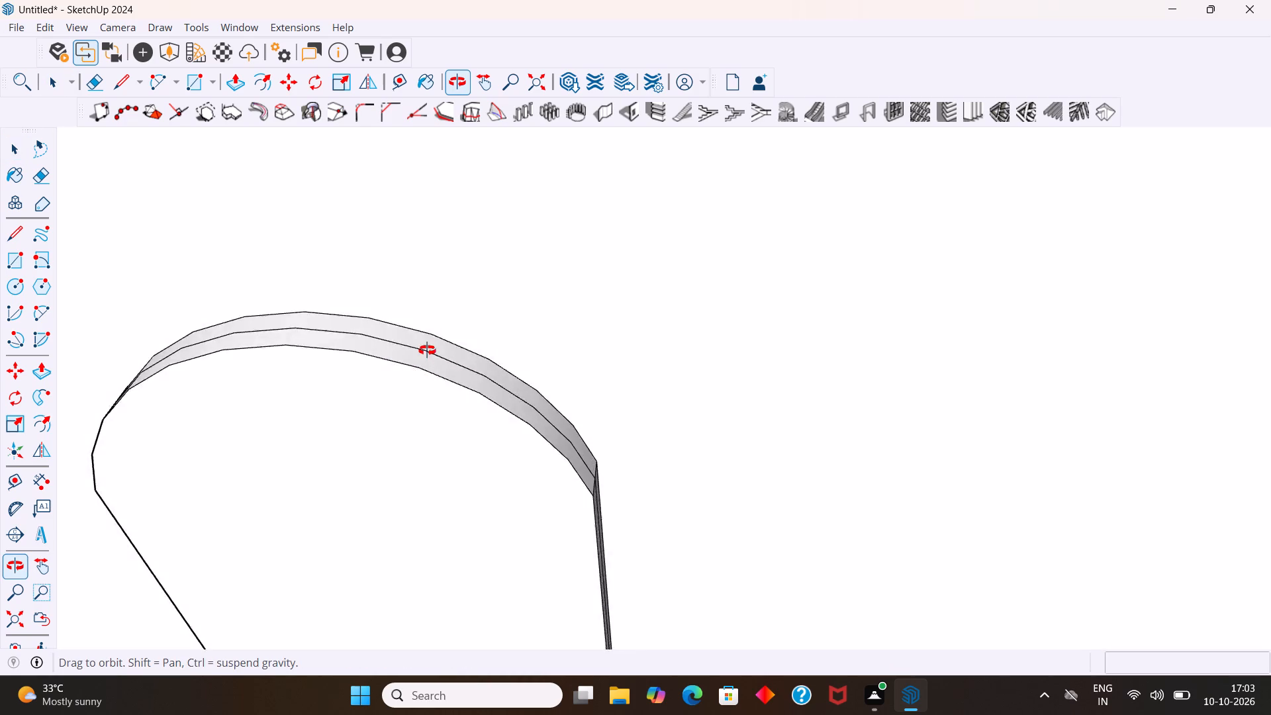
{"action": "middle_click_drag", "start_coordinate": [427, 350], "coordinate": [550, 289]}
{"action": "scroll", "coordinate": [541, 279], "scroll_direction": "down", "scroll_amount": 10}
{"action": "middle_click_drag", "start_coordinate": [437, 399], "coordinate": [420, 371]}
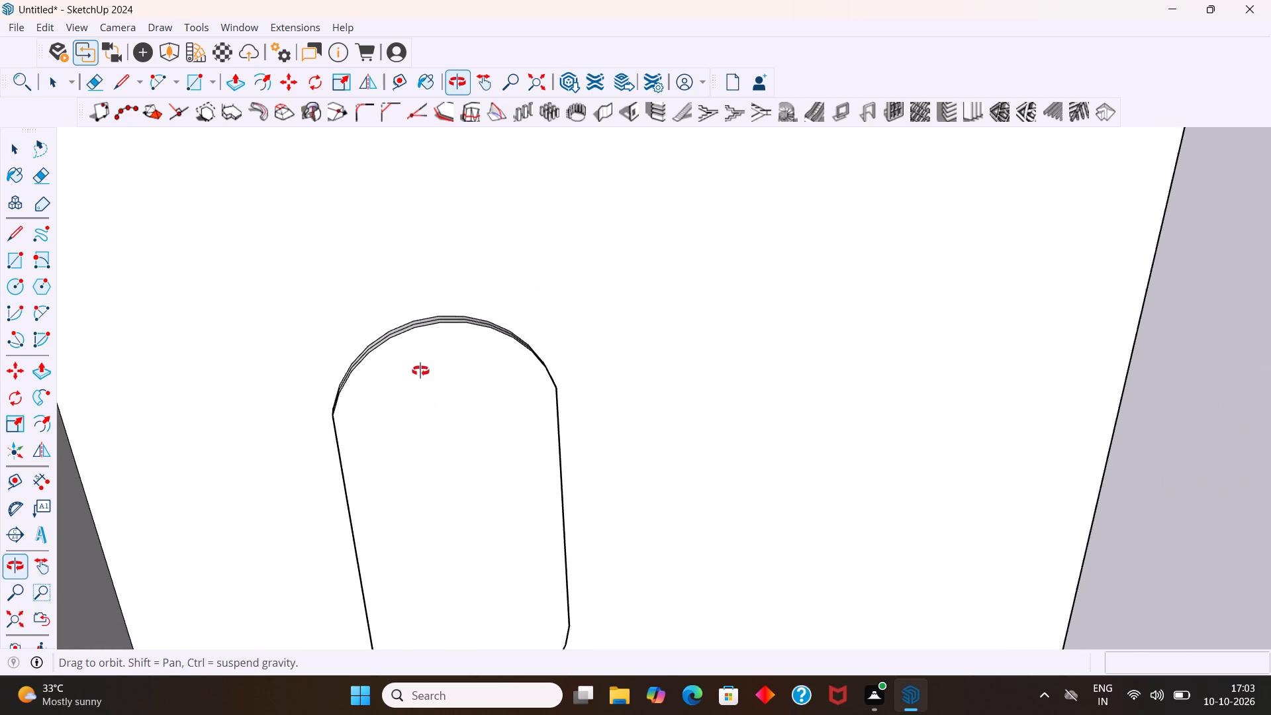
{"action": "middle_click_drag", "start_coordinate": [420, 371], "coordinate": [420, 371]}
{"action": "scroll", "coordinate": [351, 405], "scroll_direction": "up", "scroll_amount": 7}
{"action": "middle_click_drag", "start_coordinate": [335, 408], "coordinate": [549, 409]}
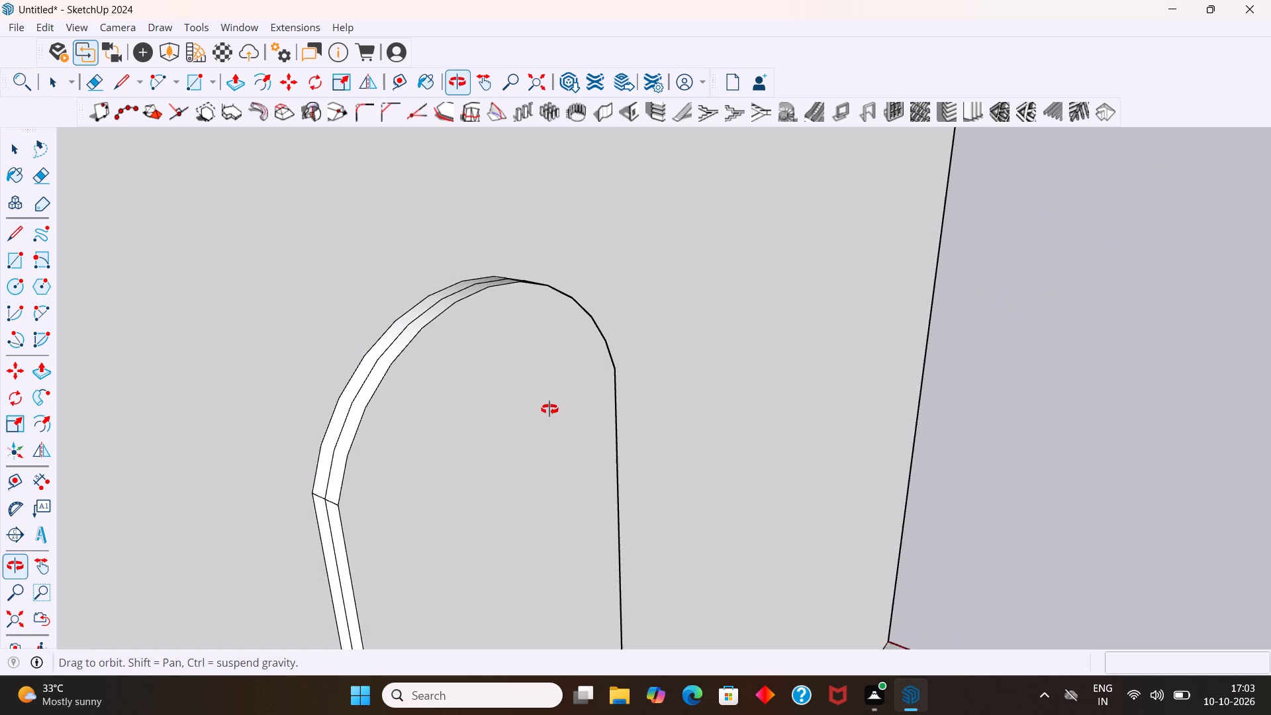
{"action": "middle_click_drag", "start_coordinate": [549, 409], "coordinate": [529, 421]}
{"action": "scroll", "coordinate": [521, 413], "scroll_direction": "up", "scroll_amount": 2}
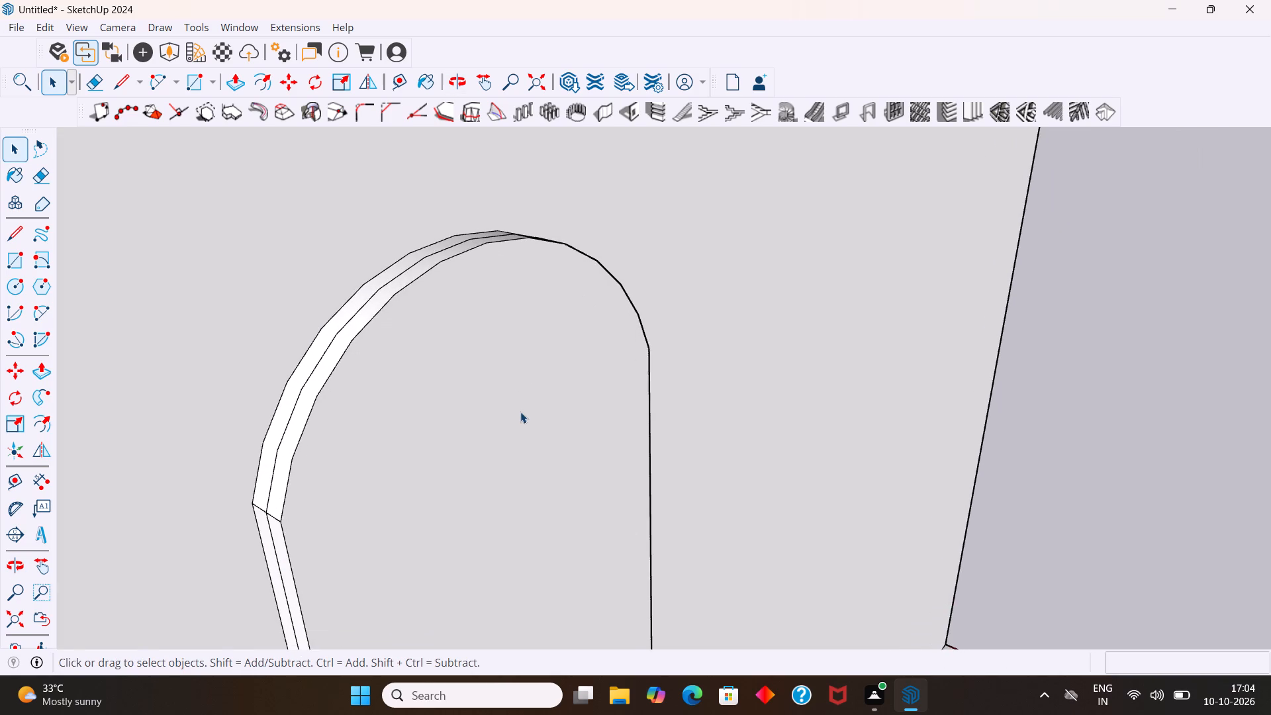
{"action": "middle_click_drag", "start_coordinate": [520, 412], "coordinate": [475, 421]}
{"action": "scroll", "coordinate": [465, 414], "scroll_direction": "up", "scroll_amount": 1}
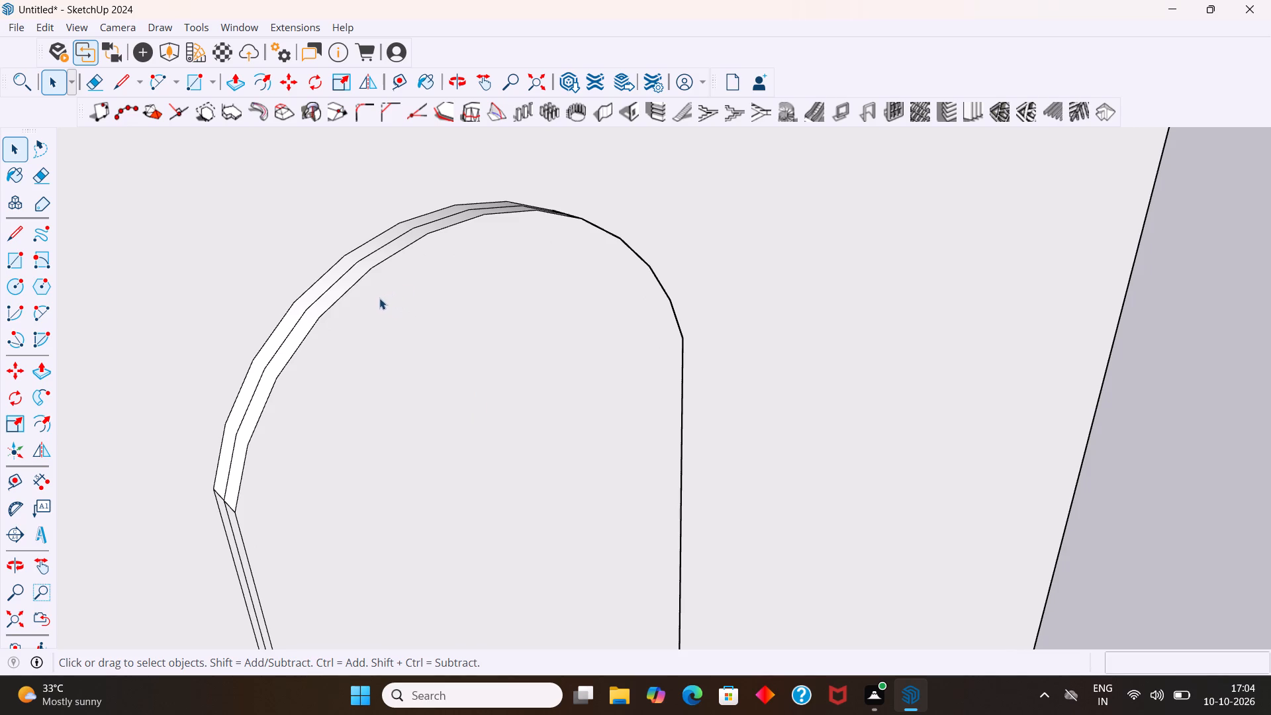
{"action": "middle_click_drag", "start_coordinate": [373, 339], "coordinate": [320, 325]}
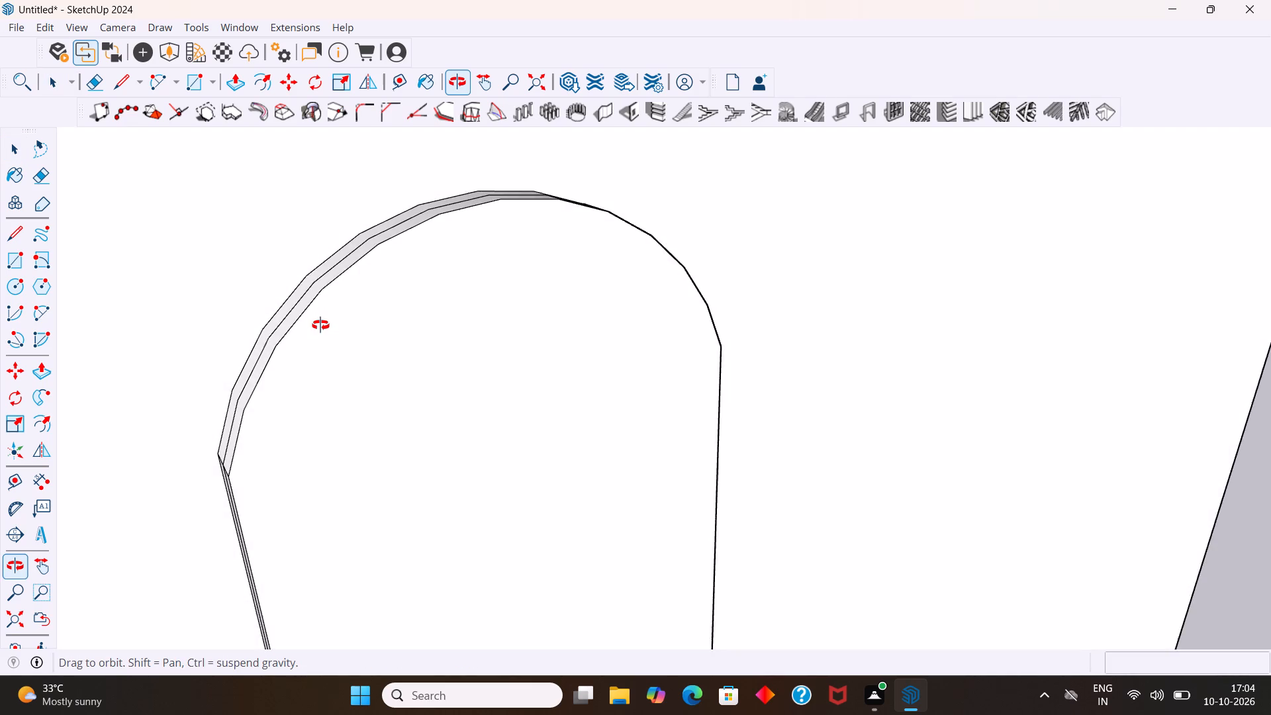
{"action": "middle_click_drag", "start_coordinate": [320, 325], "coordinate": [315, 319]}
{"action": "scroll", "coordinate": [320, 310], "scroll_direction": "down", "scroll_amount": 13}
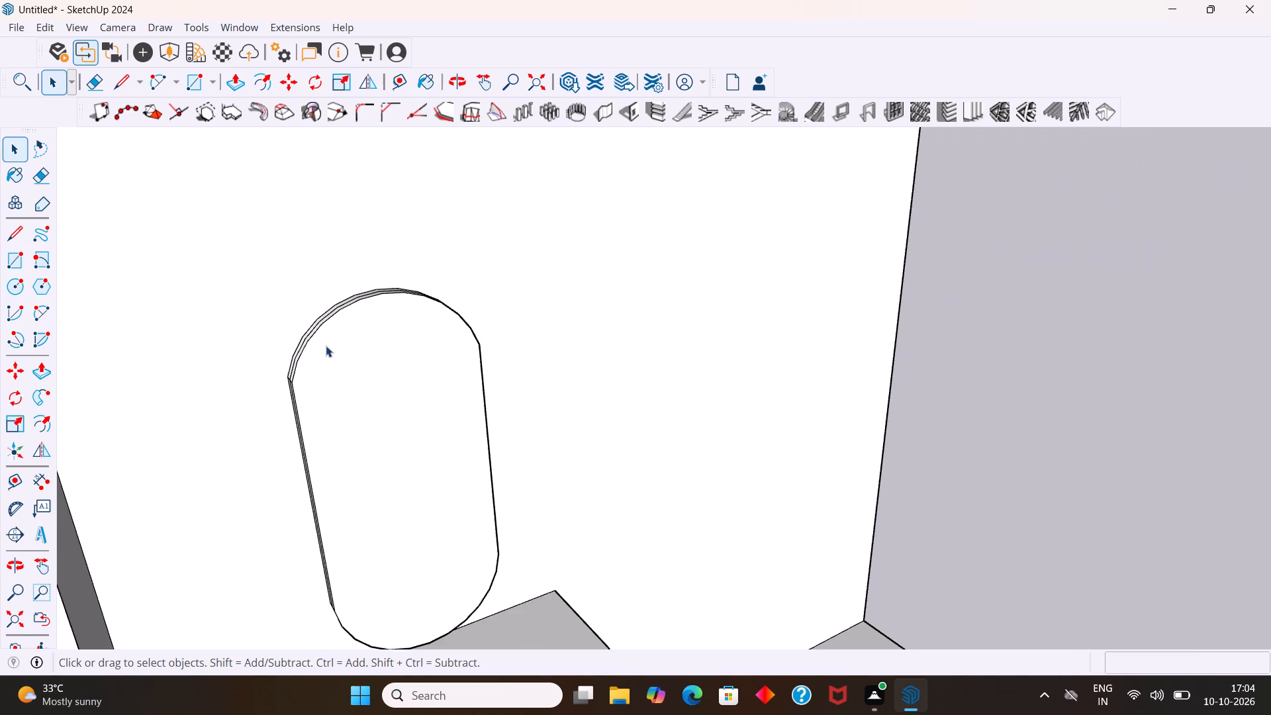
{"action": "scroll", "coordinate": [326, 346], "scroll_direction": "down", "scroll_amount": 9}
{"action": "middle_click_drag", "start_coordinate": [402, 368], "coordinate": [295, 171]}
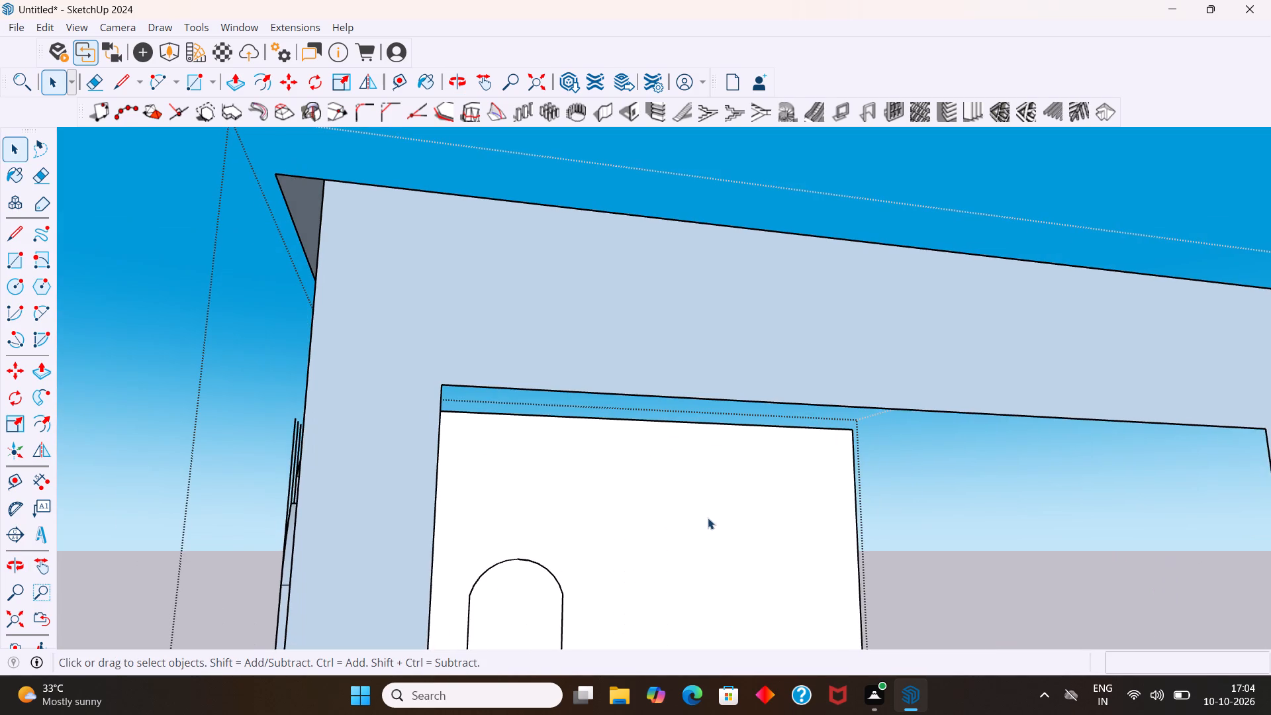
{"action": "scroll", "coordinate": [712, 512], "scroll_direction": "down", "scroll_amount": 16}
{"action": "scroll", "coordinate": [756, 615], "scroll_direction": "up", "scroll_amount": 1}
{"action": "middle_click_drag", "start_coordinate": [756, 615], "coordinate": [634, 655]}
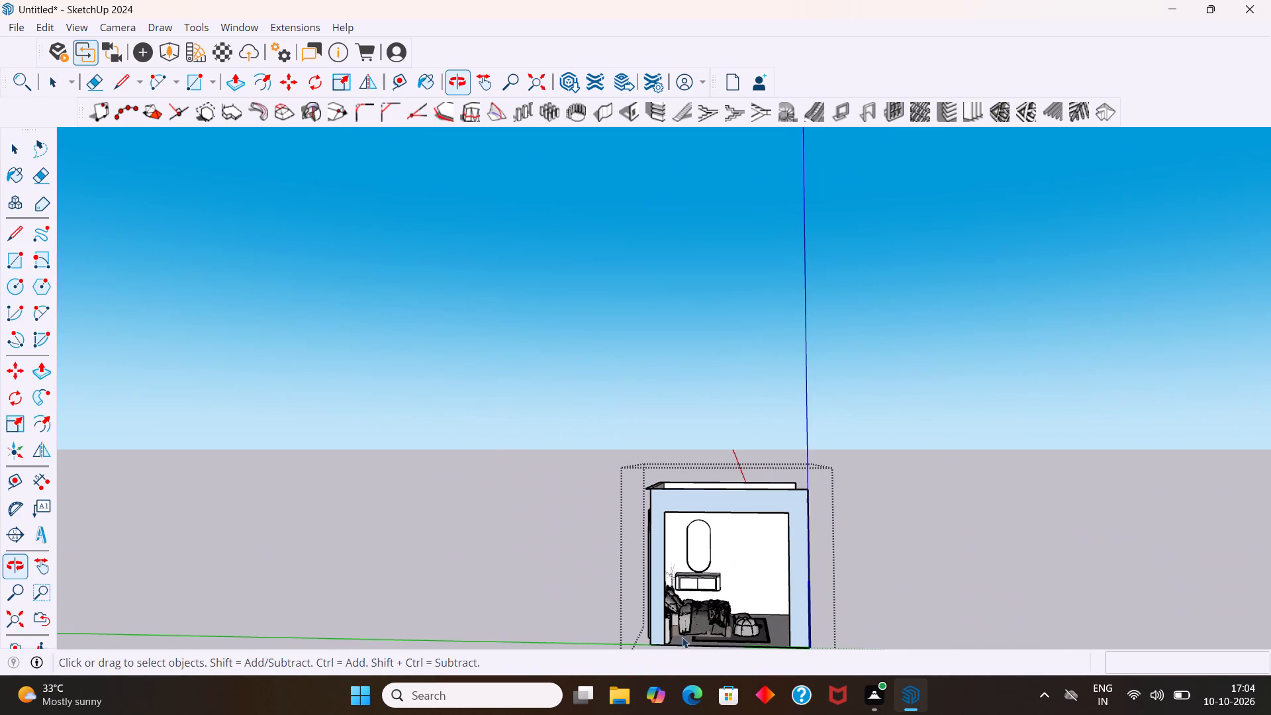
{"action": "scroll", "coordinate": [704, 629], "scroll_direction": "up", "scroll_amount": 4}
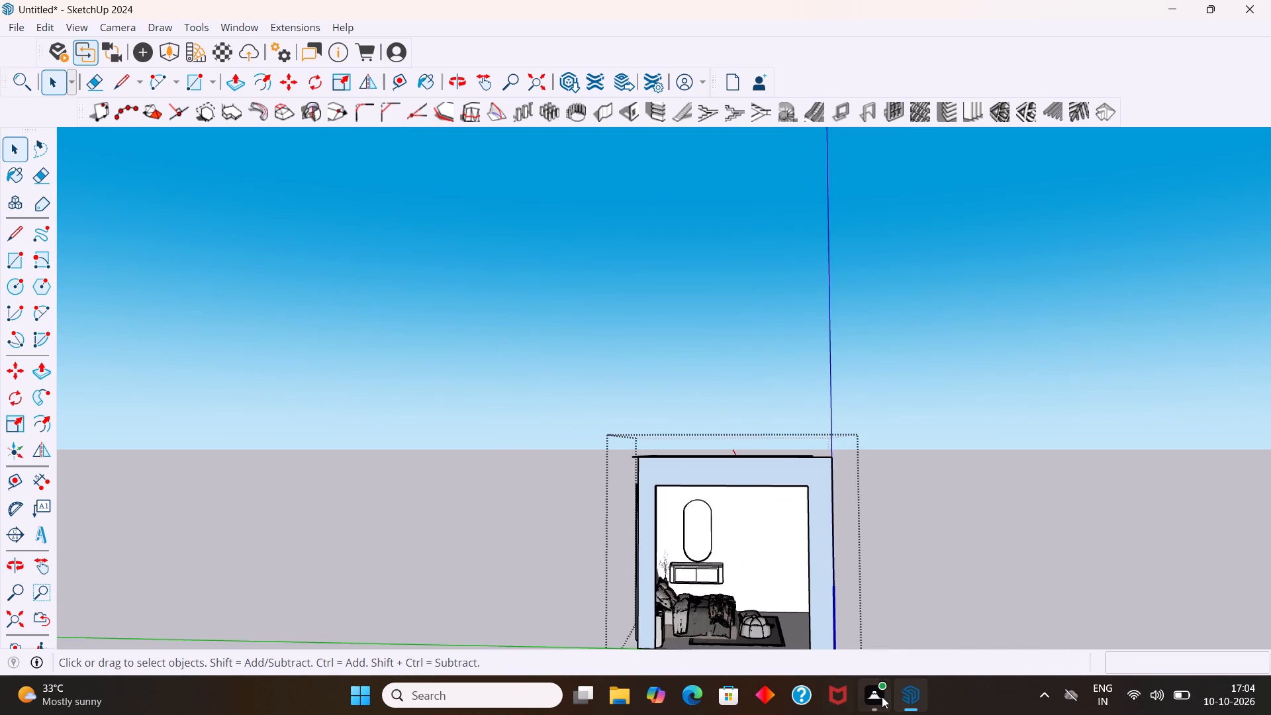
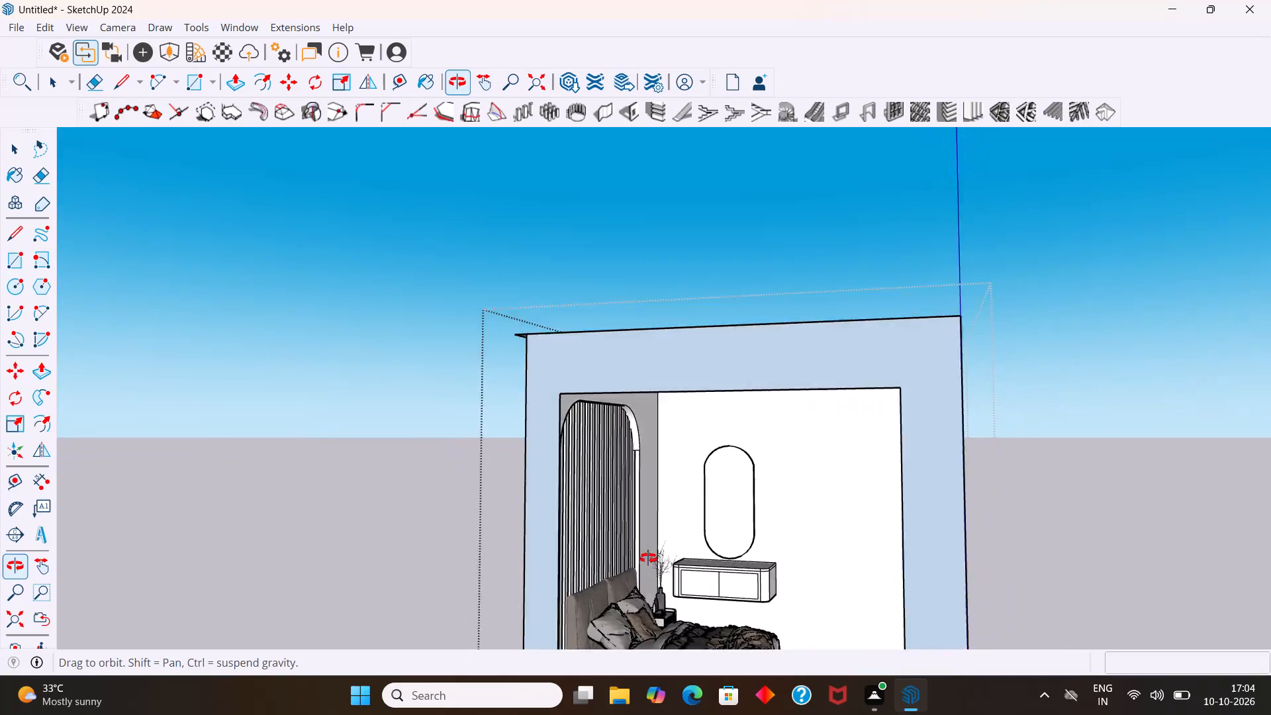
Look over the furnished bedroom from its open front, including the bed wall, mirror and floating console.
{"action": "scroll", "coordinate": [730, 533], "scroll_direction": "up", "scroll_amount": 3}
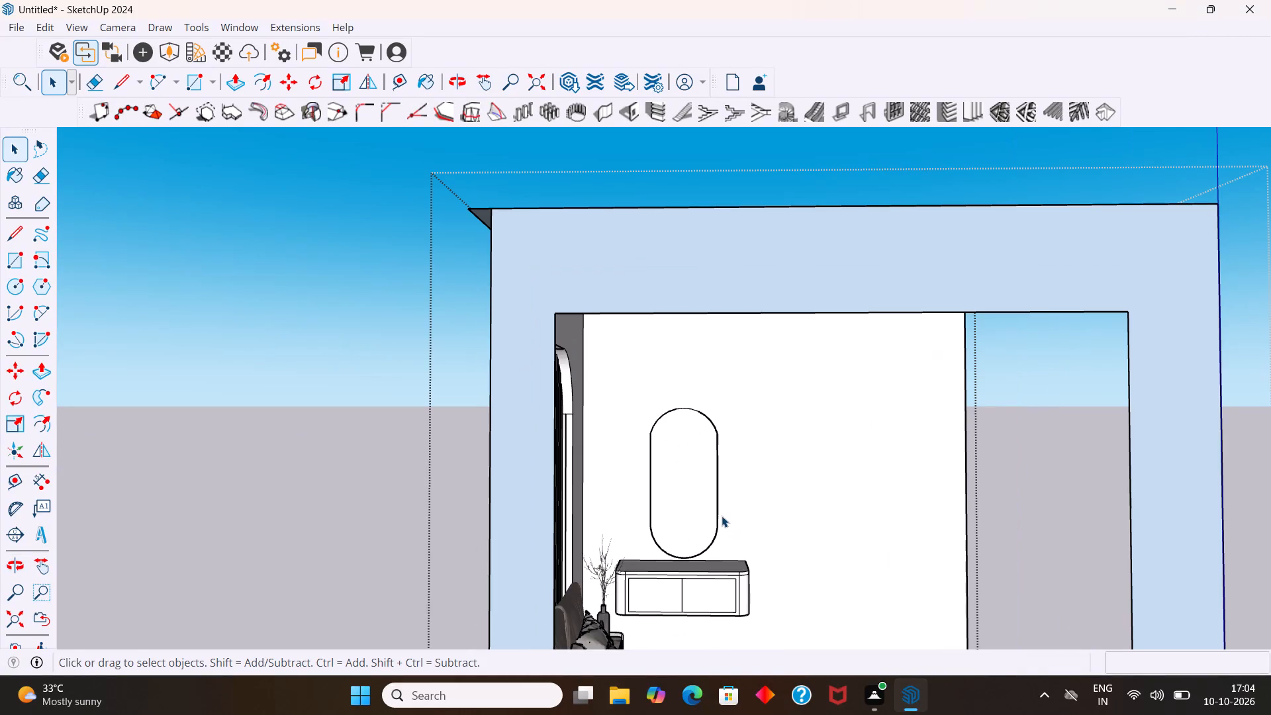
{"action": "scroll", "coordinate": [712, 516], "scroll_direction": "down", "scroll_amount": 8}
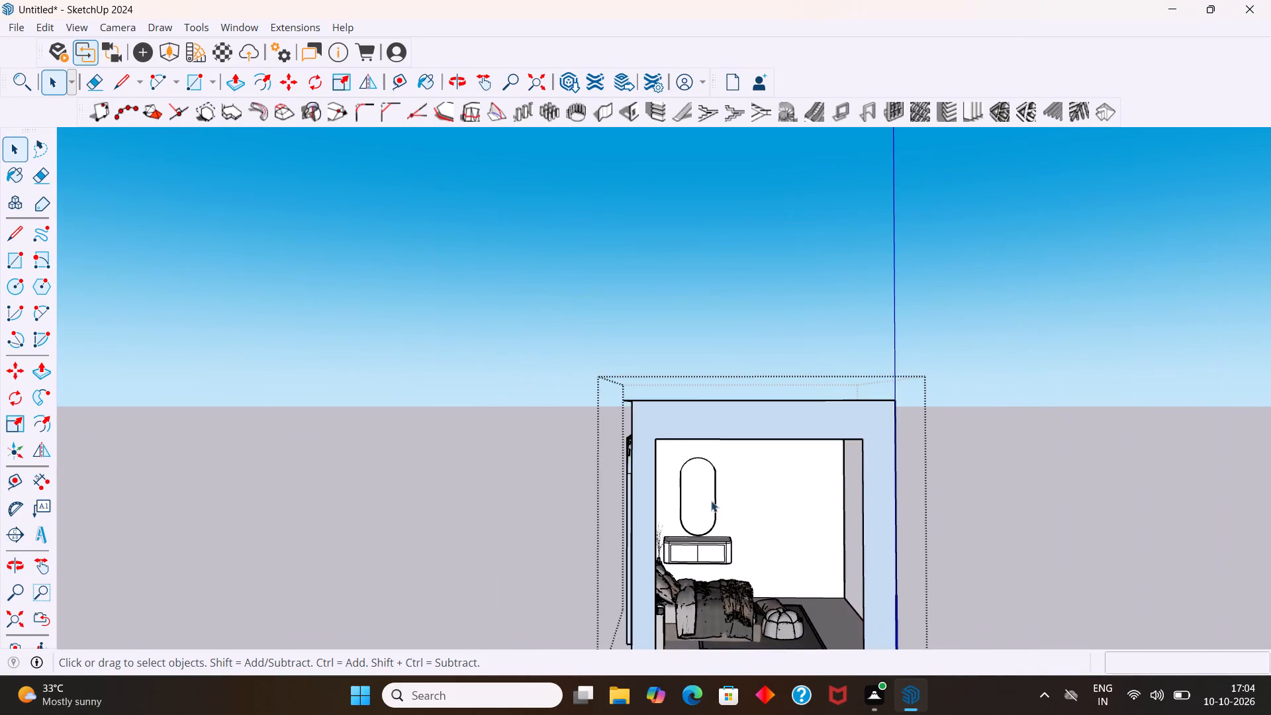
{"action": "middle_click_drag", "start_coordinate": [711, 501], "coordinate": [197, 512]}
{"action": "scroll", "coordinate": [925, 487], "scroll_direction": "down", "scroll_amount": 5}
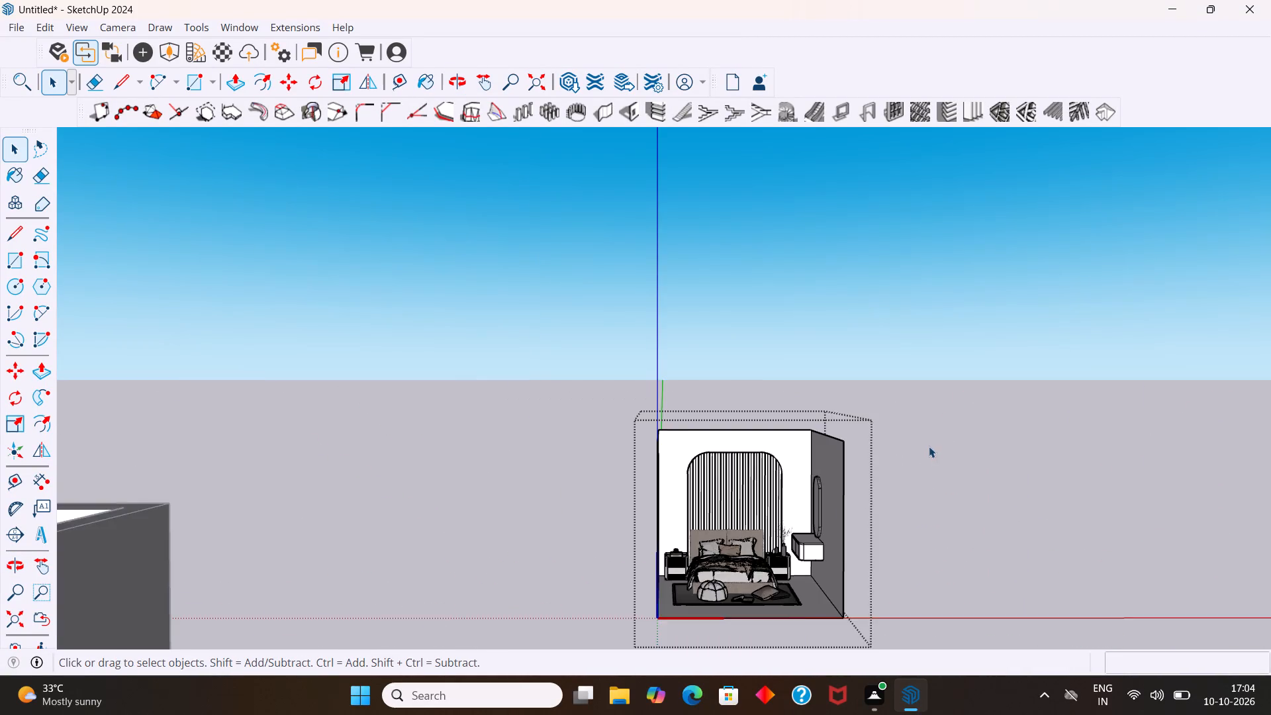
{"action": "scroll", "coordinate": [929, 446], "scroll_direction": "down", "scroll_amount": 4}
{"action": "scroll", "coordinate": [821, 620], "scroll_direction": "up", "scroll_amount": 4}
{"action": "middle_click_drag", "start_coordinate": [805, 618], "coordinate": [757, 681]}
{"action": "scroll", "coordinate": [777, 581], "scroll_direction": "up", "scroll_amount": 4}
{"action": "middle_click_drag", "start_coordinate": [784, 552], "coordinate": [808, 617]}
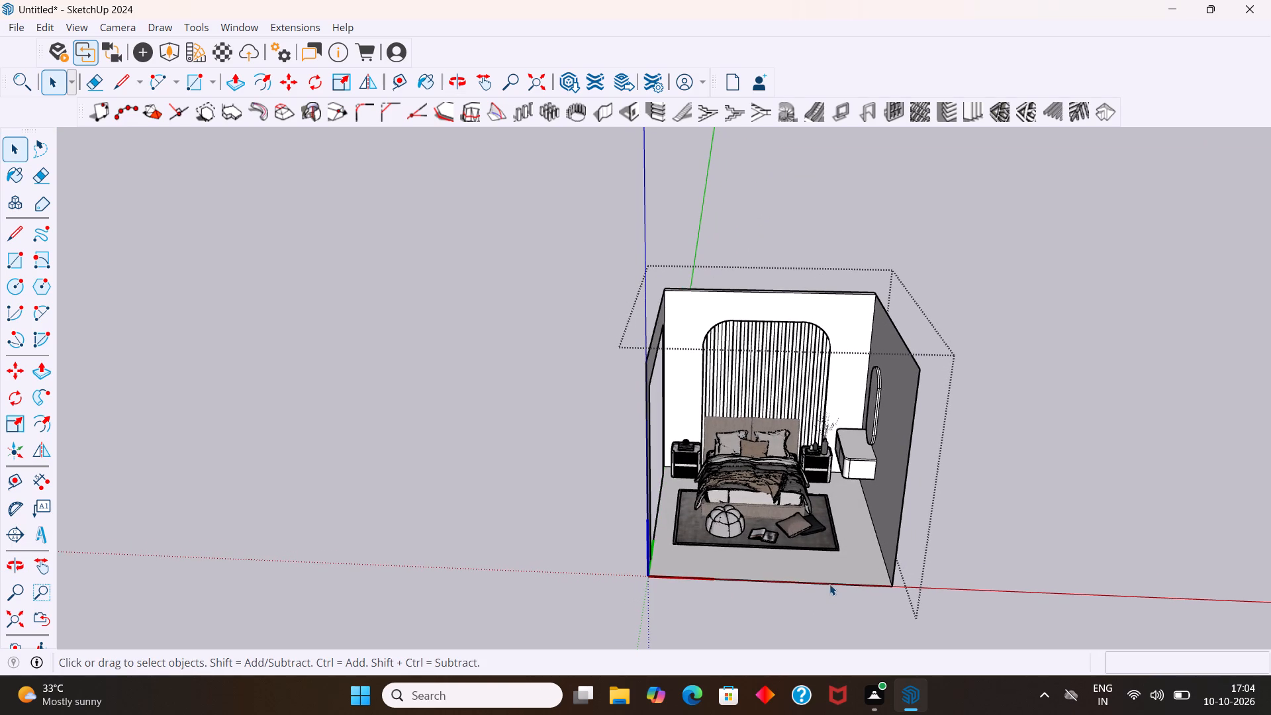
{"action": "scroll", "coordinate": [860, 445], "scroll_direction": "up", "scroll_amount": 4}
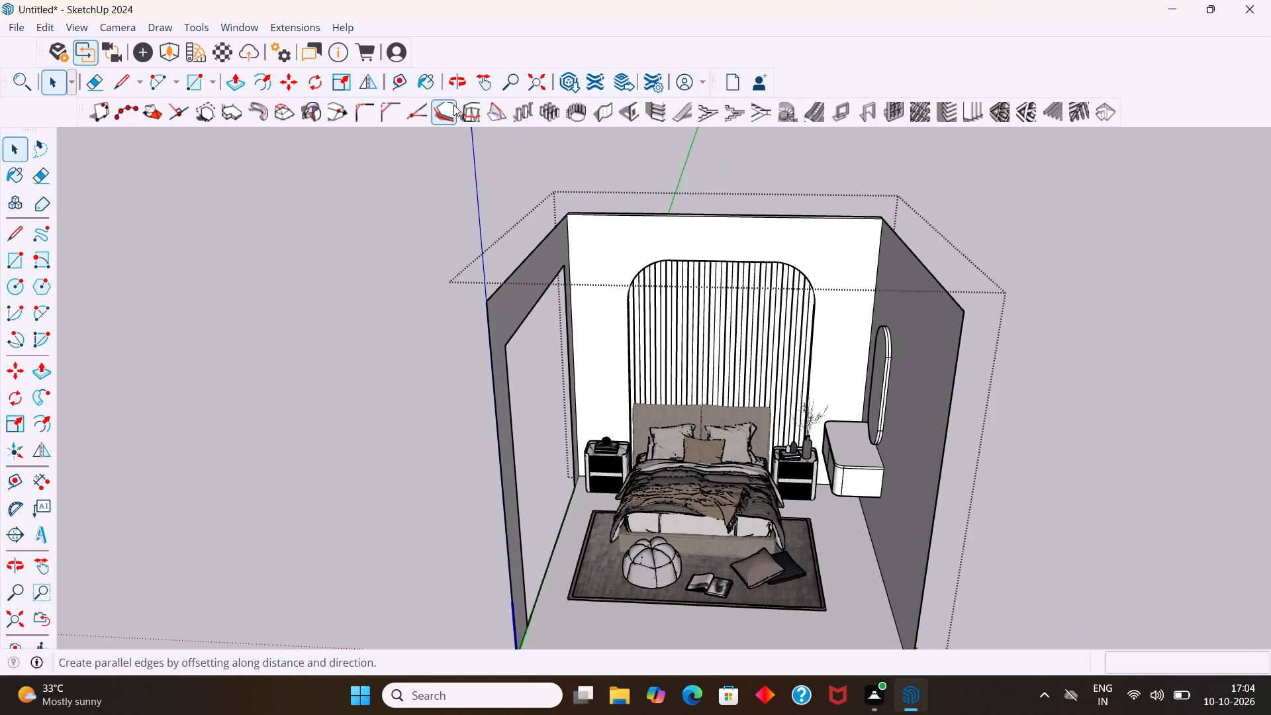
Paint the top face of the floating wall console with the in-model material 2106173_040.
{"action": "left_click", "coordinate": [421, 79]}
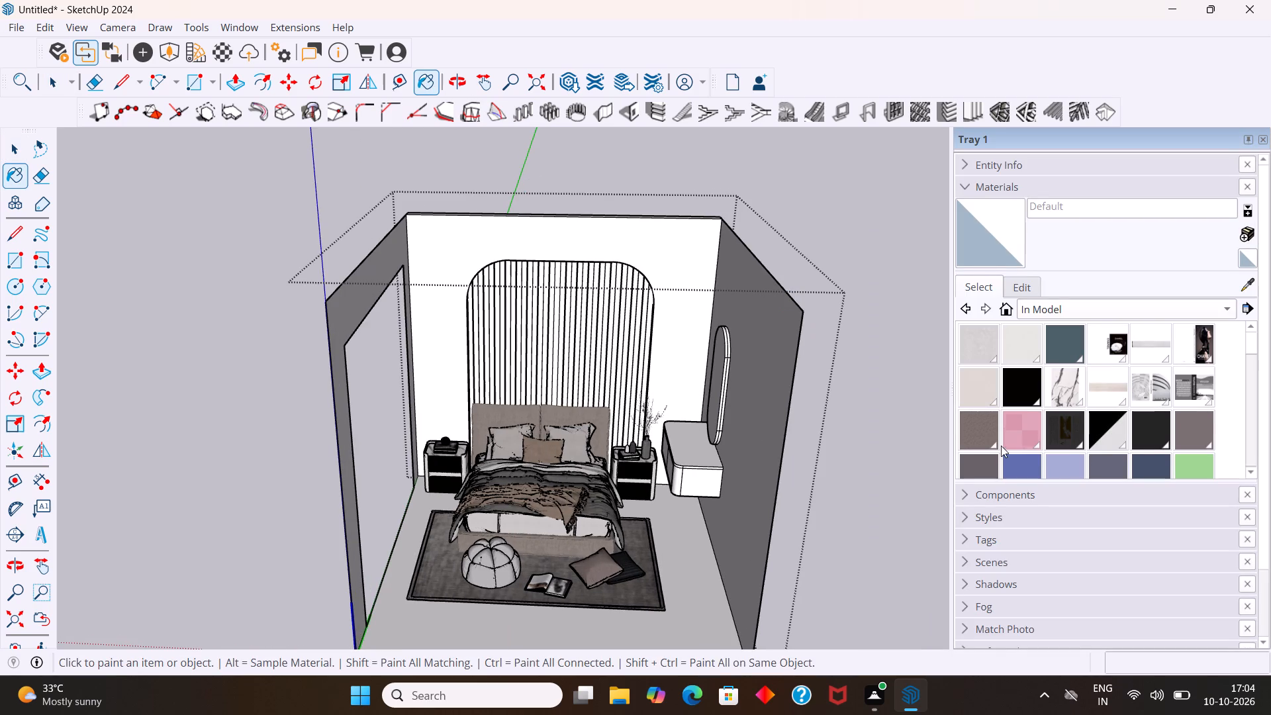
{"action": "key", "text": "space"}
{"action": "scroll", "coordinate": [1160, 446], "scroll_direction": "down", "scroll_amount": 10}
{"action": "scroll", "coordinate": [1145, 416], "scroll_direction": "up", "scroll_amount": 3}
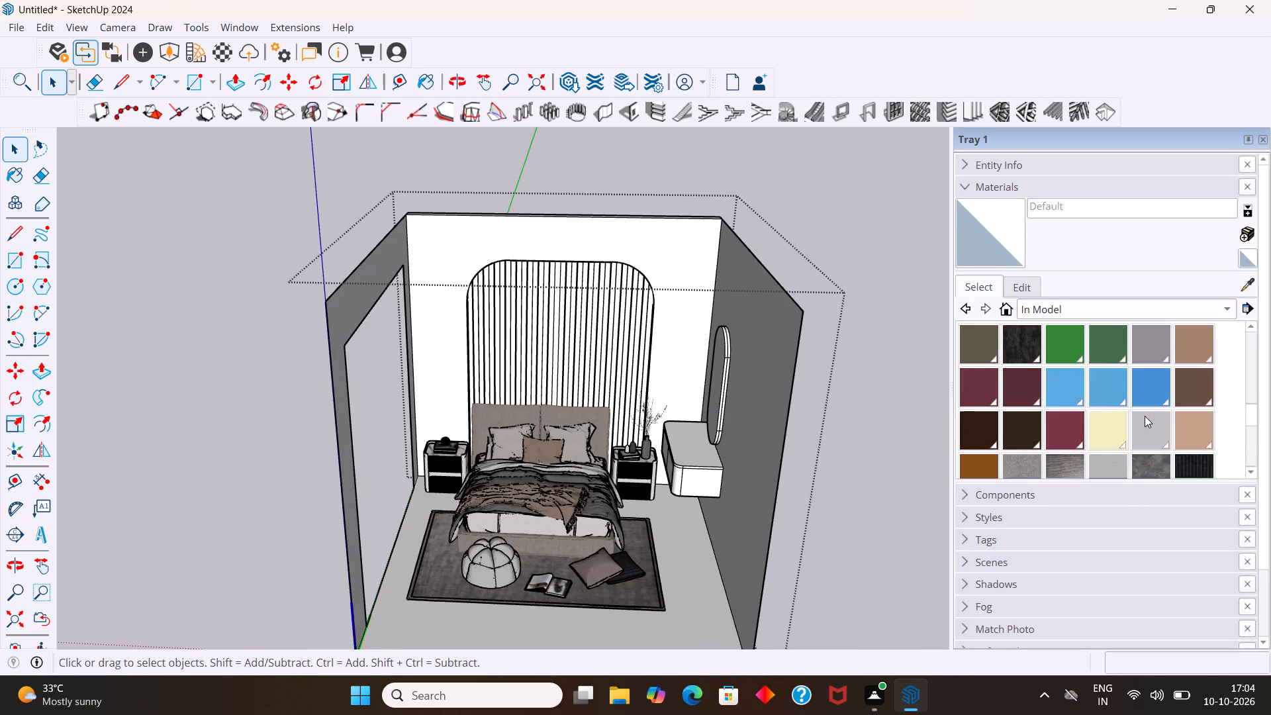
{"action": "scroll", "coordinate": [1145, 416], "scroll_direction": "up", "scroll_amount": 5}
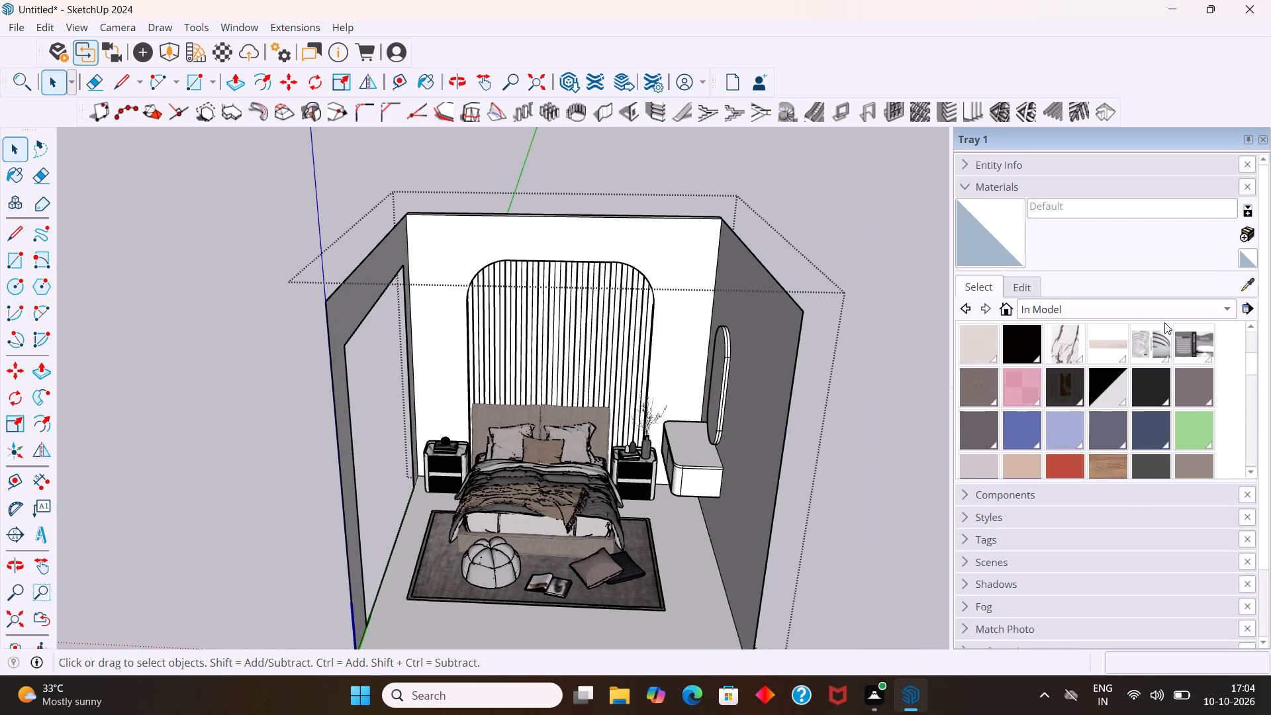
{"action": "left_click", "coordinate": [963, 351]}
{"action": "scroll", "coordinate": [939, 372], "scroll_direction": "up", "scroll_amount": 4}
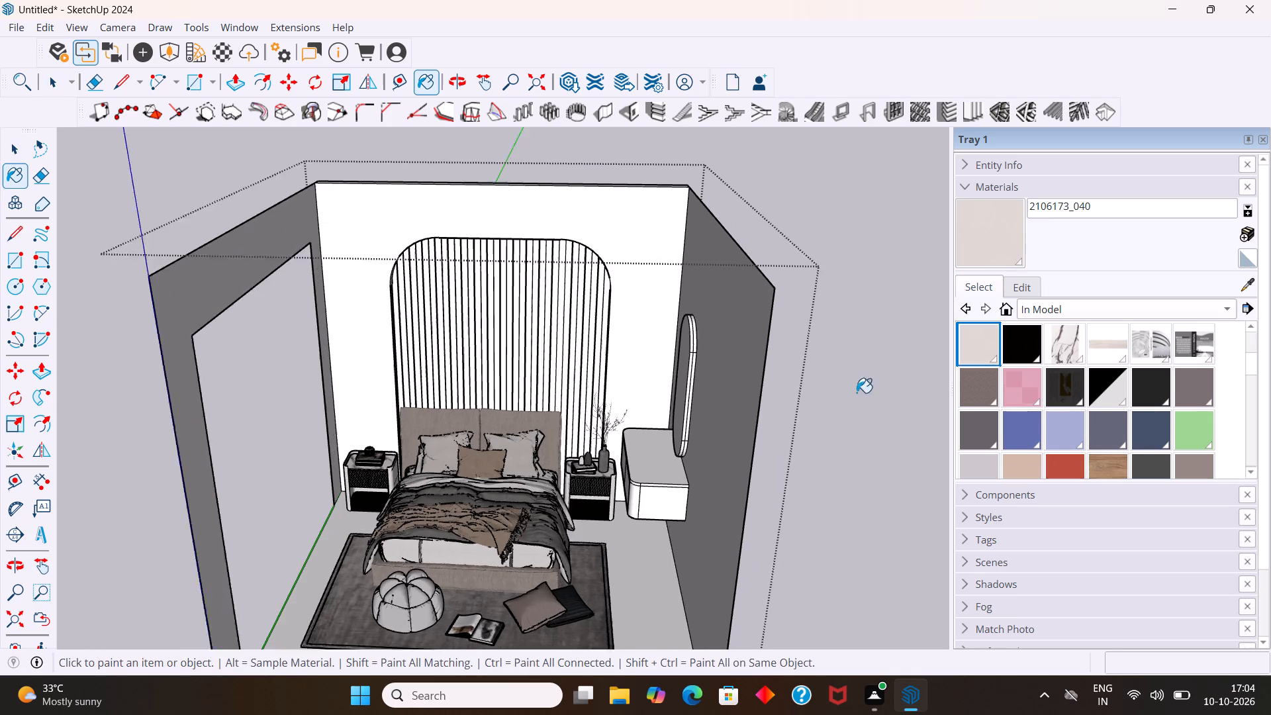
{"action": "scroll", "coordinate": [634, 483], "scroll_direction": "up", "scroll_amount": 4}
{"action": "left_click", "coordinate": [637, 466]}
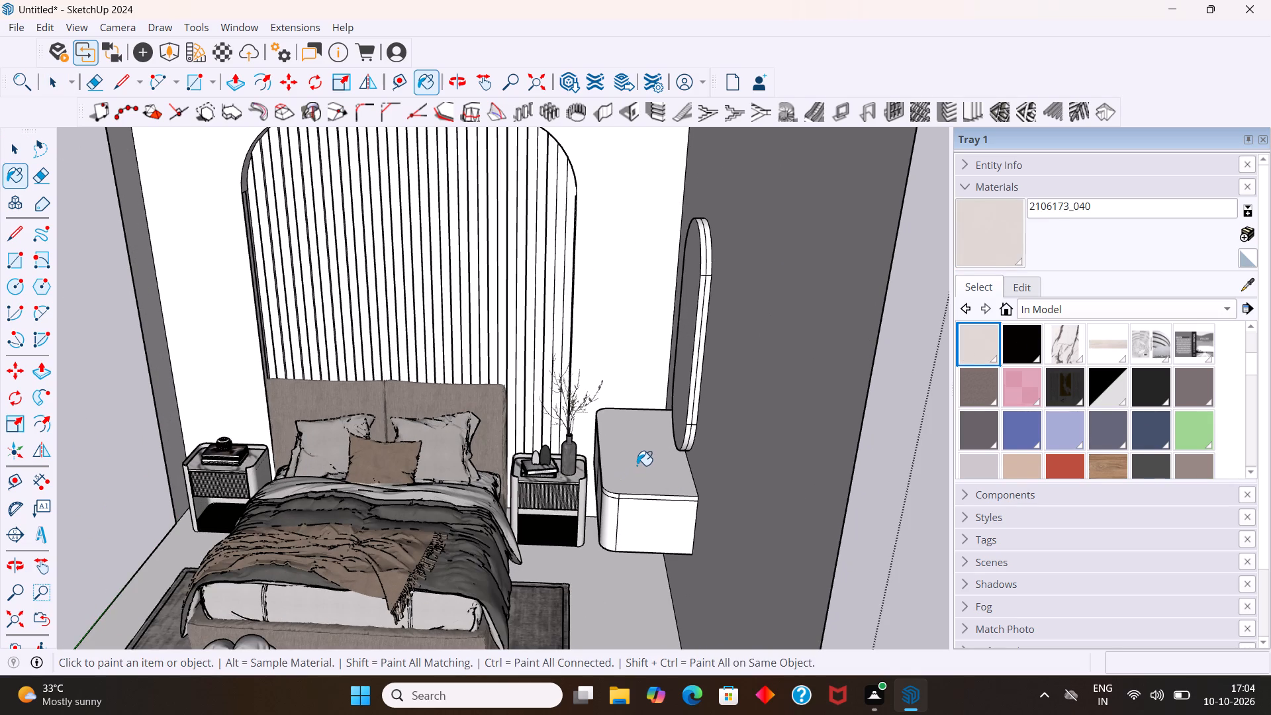
Paint the console's near end face, adjoining rounded corner and their upper edge strips with 2106173_040.
{"action": "middle_click_drag", "start_coordinate": [643, 499], "coordinate": [799, 397]}
{"action": "scroll", "coordinate": [779, 393], "scroll_direction": "up", "scroll_amount": 4}
{"action": "middle_click_drag", "start_coordinate": [771, 401], "coordinate": [712, 459]}
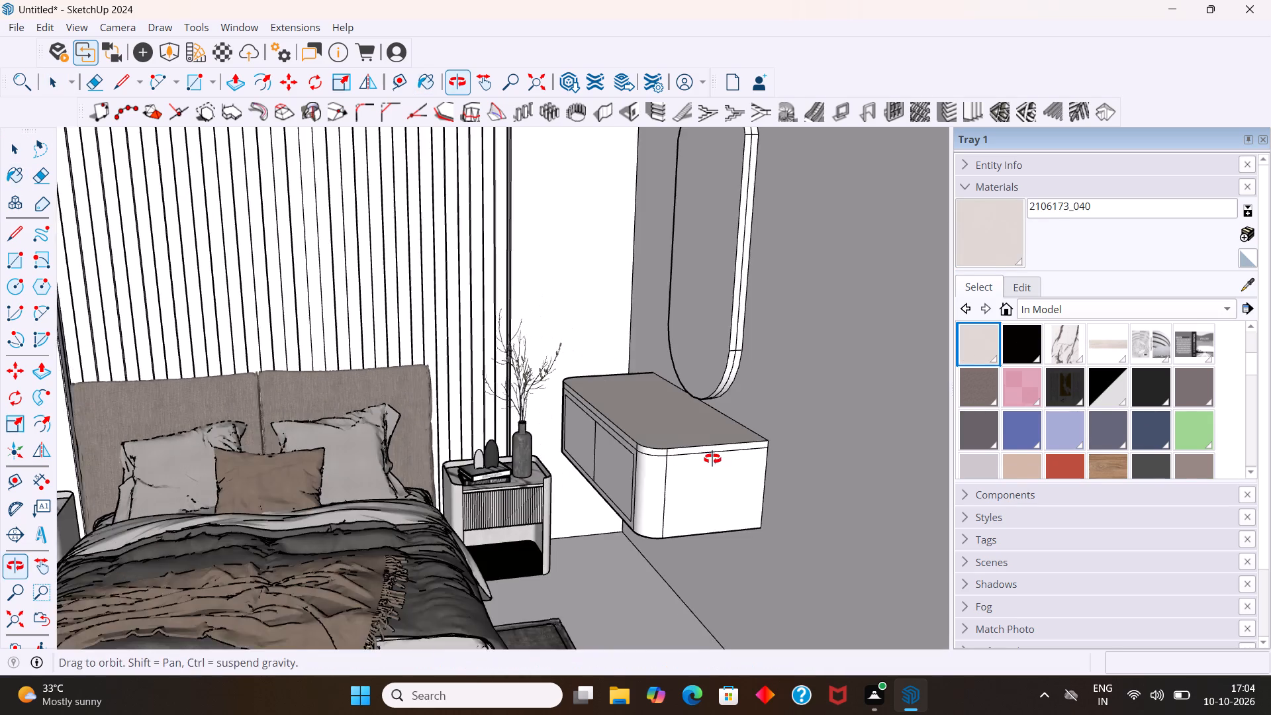
{"action": "middle_click_drag", "start_coordinate": [712, 459], "coordinate": [712, 459]}
{"action": "scroll", "coordinate": [712, 458], "scroll_direction": "up", "scroll_amount": 1}
{"action": "left_click", "coordinate": [713, 483]}
{"action": "middle_click_drag", "start_coordinate": [666, 493], "coordinate": [723, 465]}
{"action": "scroll", "coordinate": [725, 448], "scroll_direction": "up", "scroll_amount": 3}
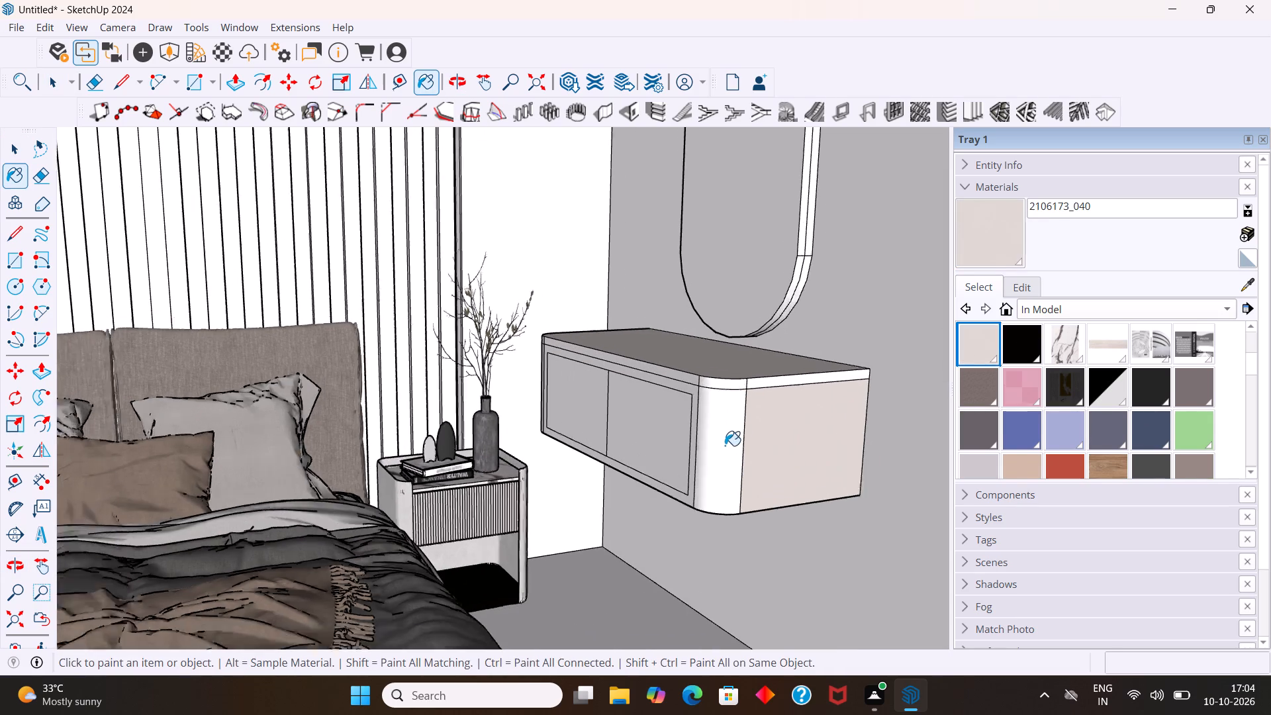
{"action": "scroll", "coordinate": [725, 446], "scroll_direction": "up", "scroll_amount": 1}
{"action": "left_click", "coordinate": [725, 439]}
{"action": "left_click", "coordinate": [725, 381]}
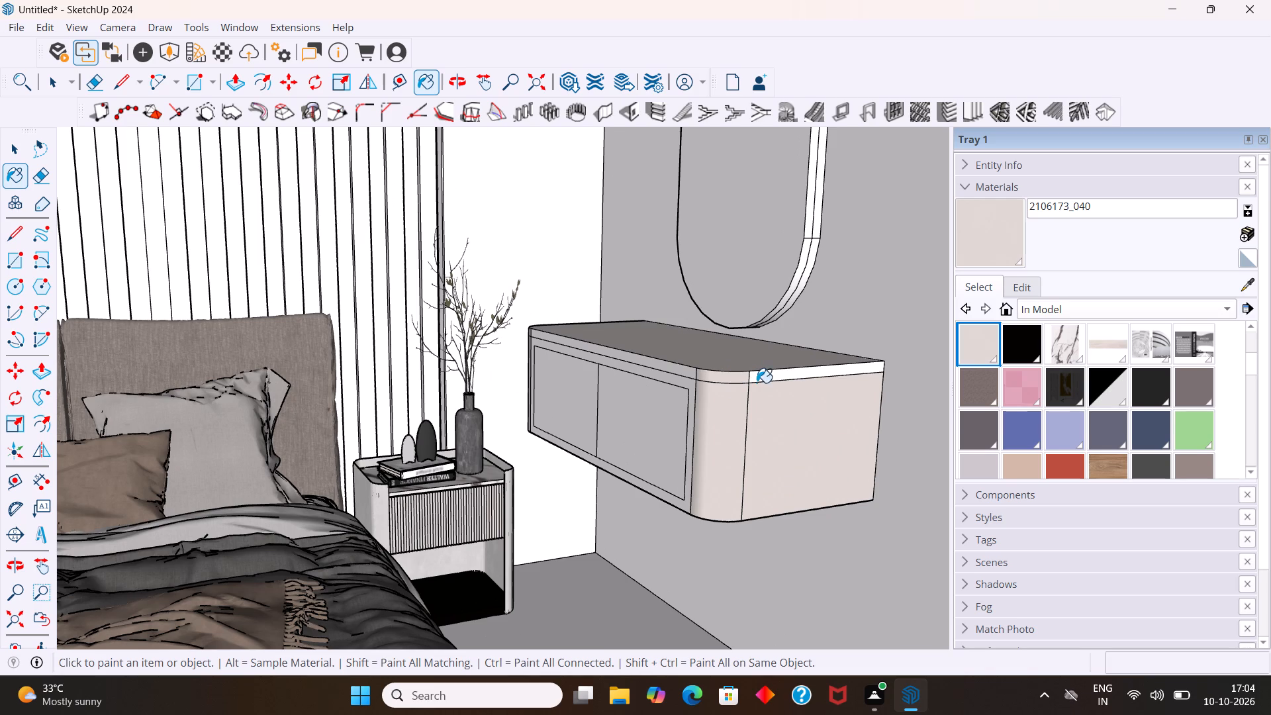
{"action": "left_click", "coordinate": [770, 381]}
Paint the console's front with 2106173_040, covering both door panels, the surrounding frame and the upper edge strip.
{"action": "middle_click_drag", "start_coordinate": [678, 412], "coordinate": [757, 434]}
{"action": "left_click", "coordinate": [760, 435]}
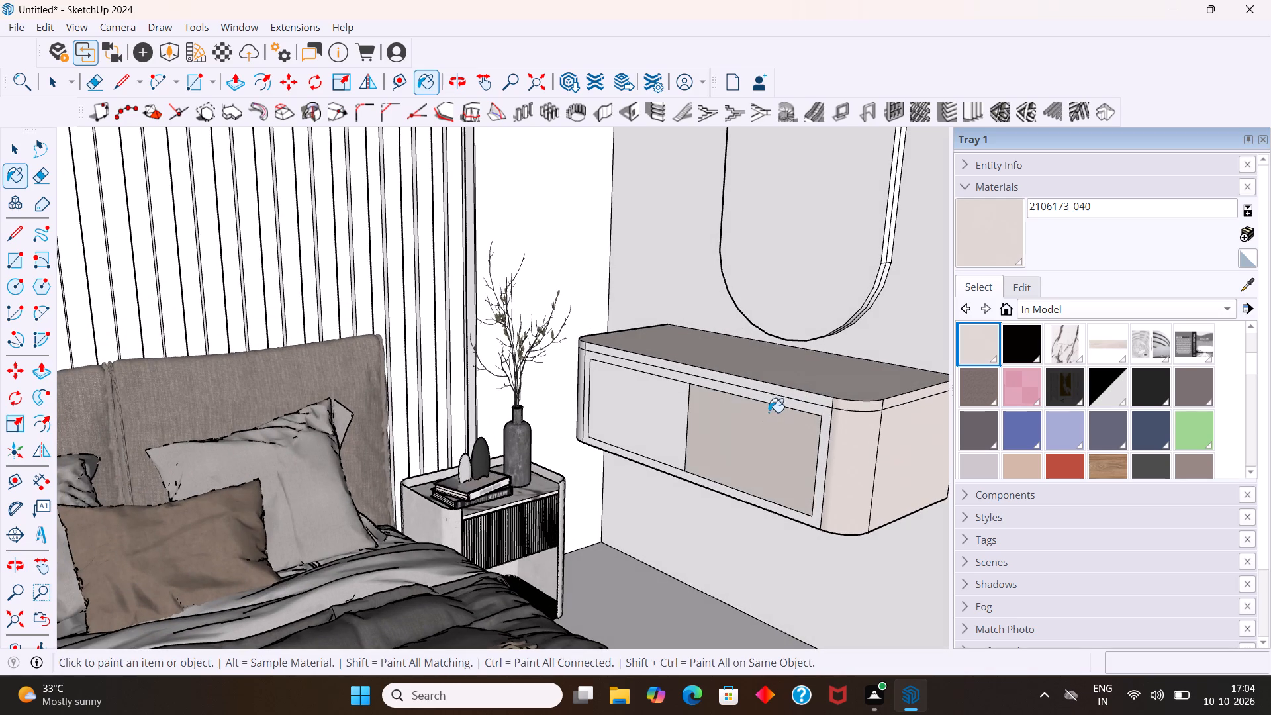
{"action": "left_click", "coordinate": [774, 400]}
{"action": "left_click", "coordinate": [775, 393]}
{"action": "middle_click_drag", "start_coordinate": [679, 414], "coordinate": [745, 429]}
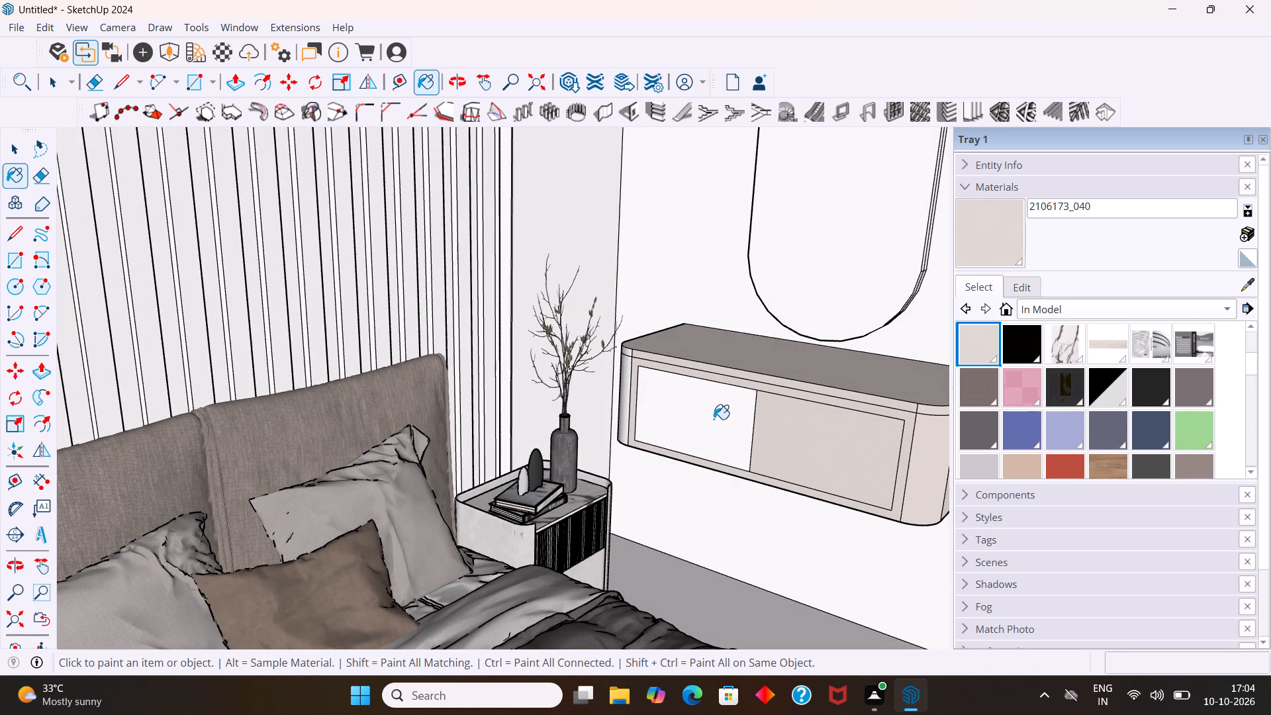
{"action": "left_click", "coordinate": [713, 419]}
Paint the console's far end face, its rounded corner beside the nightstand and their upper edge strips with 2106173_040.
{"action": "middle_click_drag", "start_coordinate": [602, 394], "coordinate": [743, 447]}
{"action": "scroll", "coordinate": [712, 411], "scroll_direction": "up", "scroll_amount": 5}
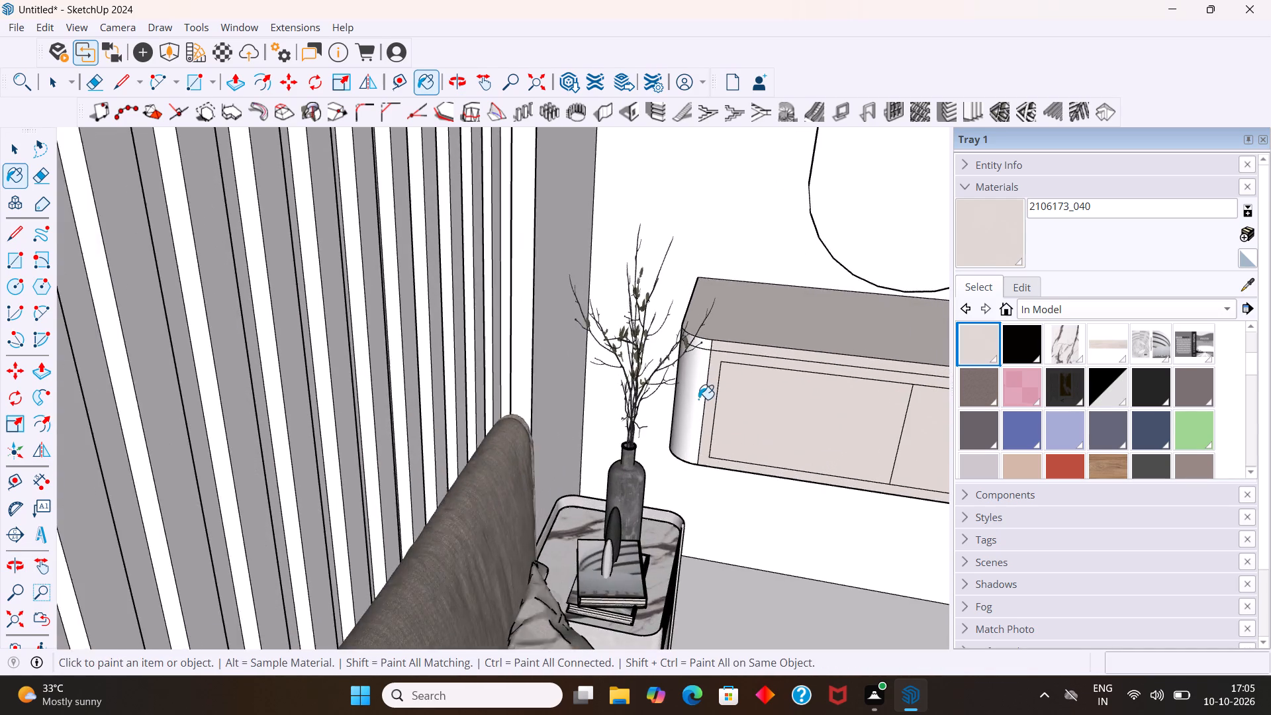
{"action": "scroll", "coordinate": [698, 399], "scroll_direction": "up", "scroll_amount": 11}
{"action": "middle_click_drag", "start_coordinate": [667, 354], "coordinate": [926, 551]}
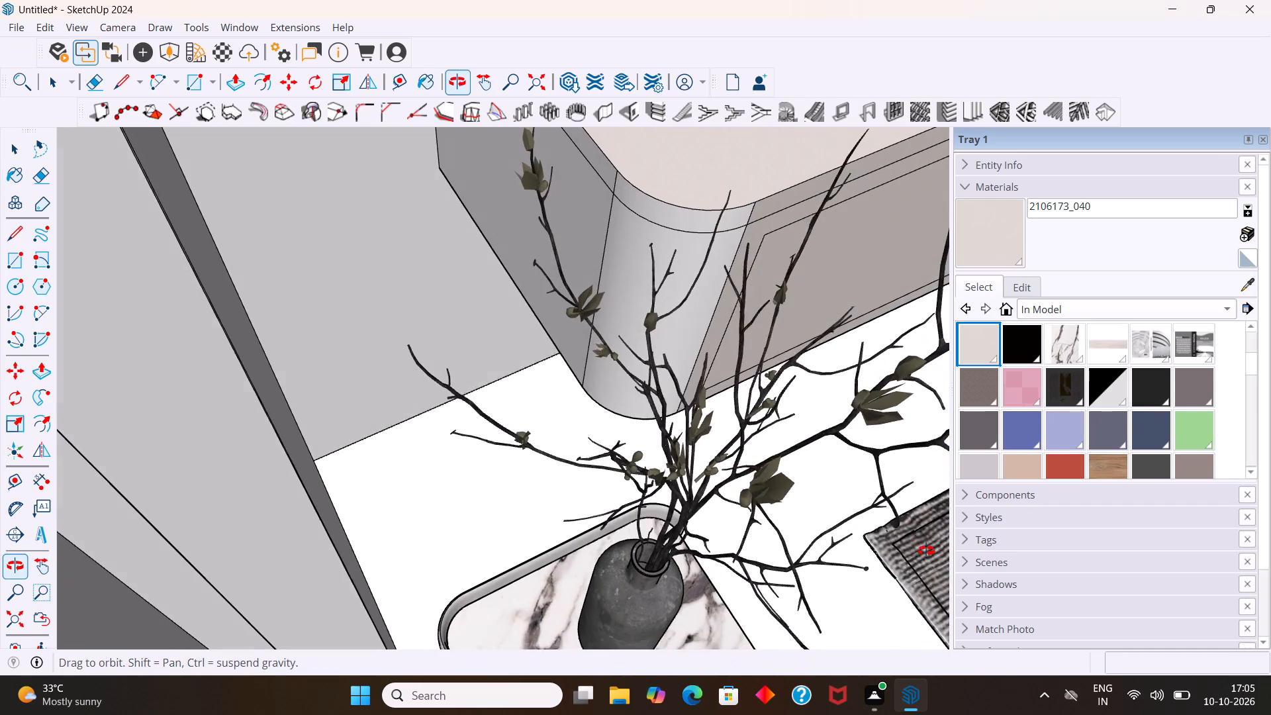
{"action": "middle_click_drag", "start_coordinate": [926, 551], "coordinate": [919, 542]}
{"action": "left_click", "coordinate": [586, 199]}
{"action": "left_click", "coordinate": [606, 177]}
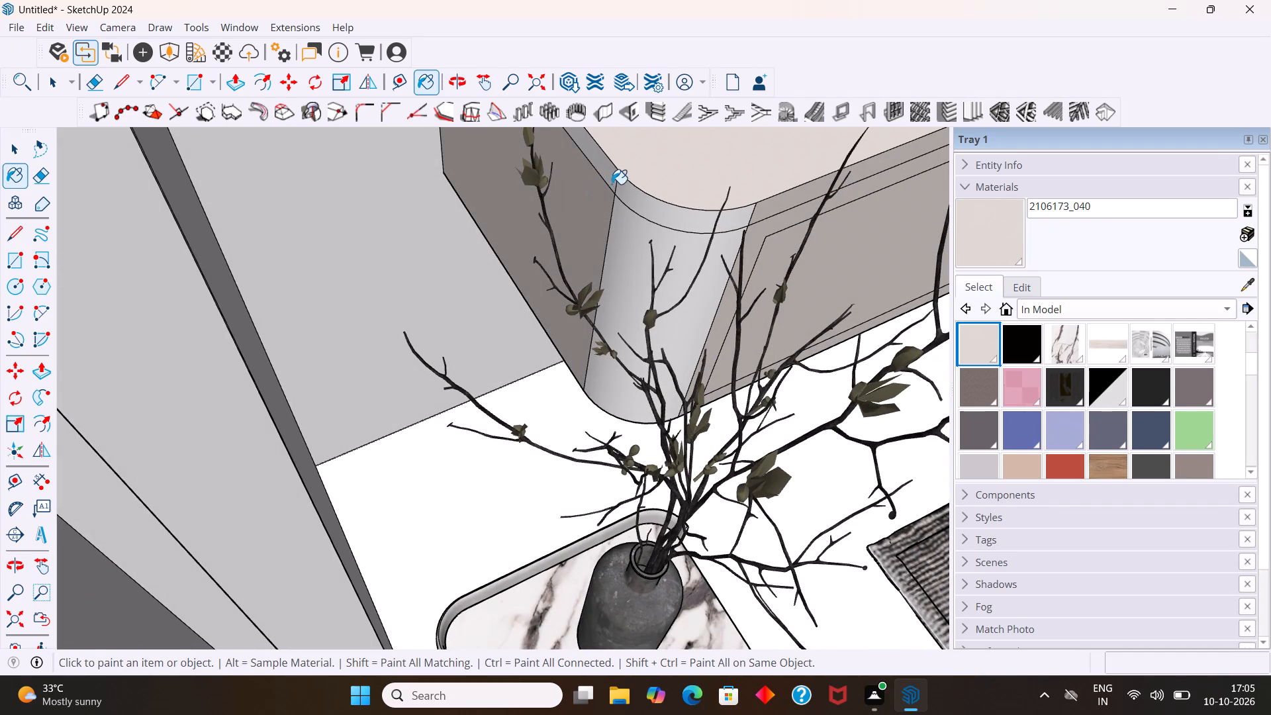
{"action": "left_click", "coordinate": [630, 252]}
{"action": "left_click", "coordinate": [651, 211]}
Inspect the painted console from above, from the room side and from a low angle near its underside.
{"action": "scroll", "coordinate": [635, 222], "scroll_direction": "down", "scroll_amount": 7}
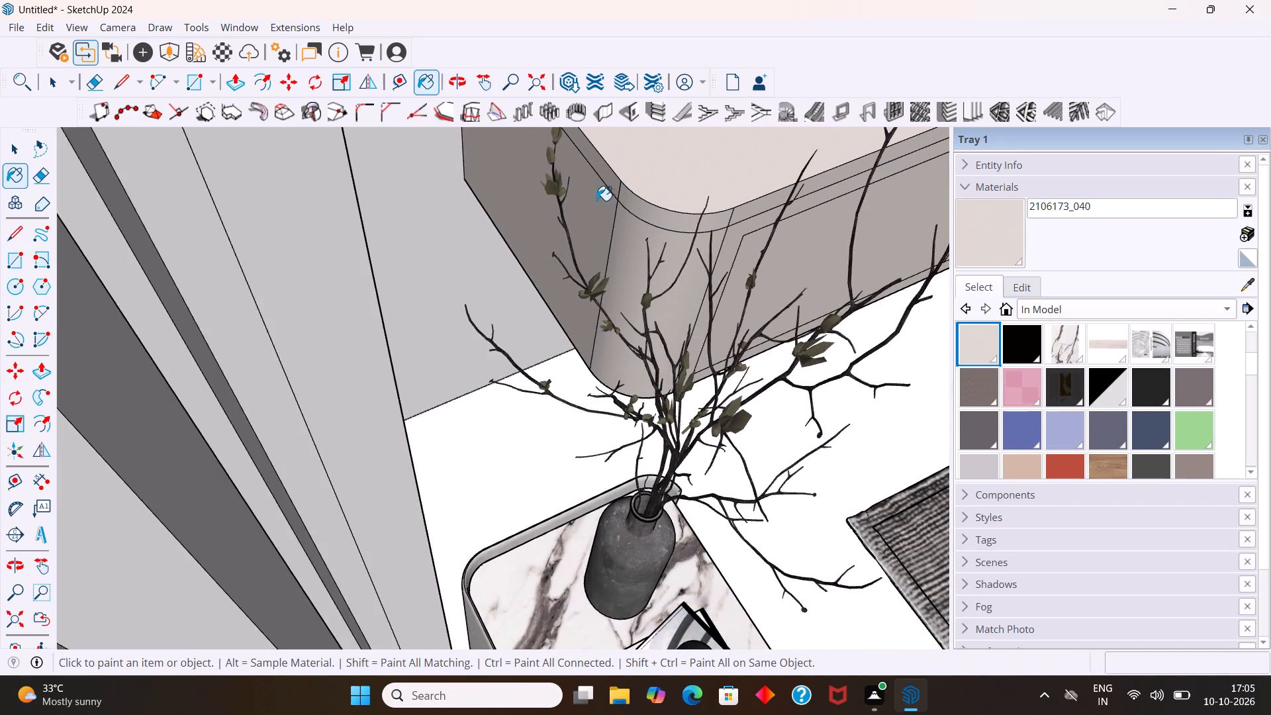
{"action": "scroll", "coordinate": [596, 201], "scroll_direction": "down", "scroll_amount": 3}
{"action": "scroll", "coordinate": [540, 255], "scroll_direction": "down", "scroll_amount": 4}
{"action": "scroll", "coordinate": [479, 330], "scroll_direction": "down", "scroll_amount": 18}
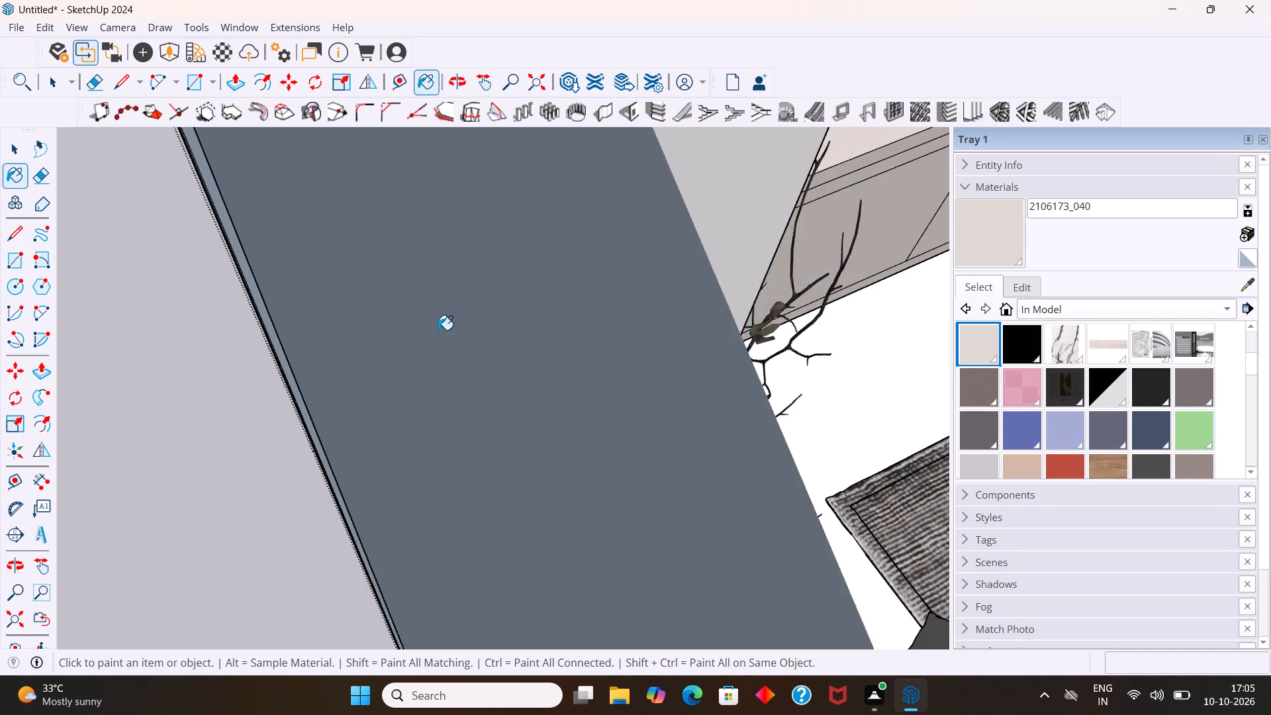
{"action": "scroll", "coordinate": [438, 330], "scroll_direction": "down", "scroll_amount": 8}
{"action": "middle_click_drag", "start_coordinate": [487, 352], "coordinate": [238, 344]}
{"action": "scroll", "coordinate": [218, 328], "scroll_direction": "down", "scroll_amount": 2}
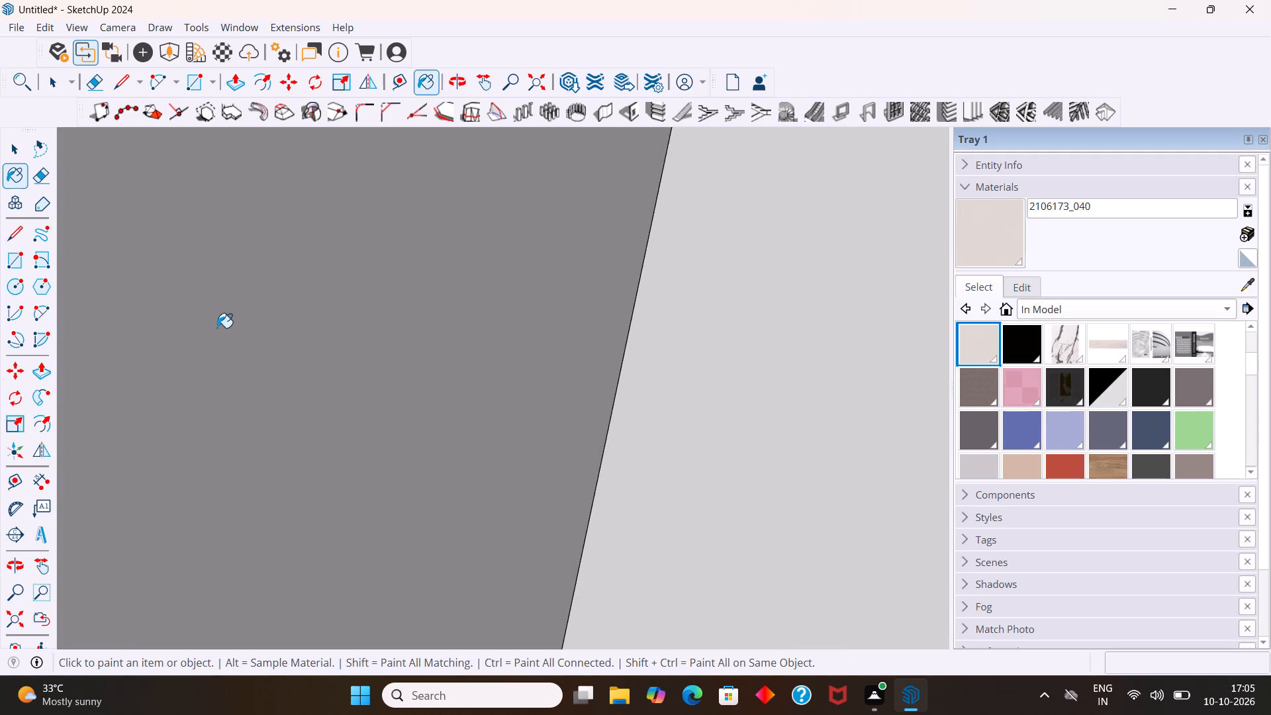
{"action": "scroll", "coordinate": [217, 328], "scroll_direction": "down", "scroll_amount": 19}
{"action": "scroll", "coordinate": [218, 310], "scroll_direction": "down", "scroll_amount": 11}
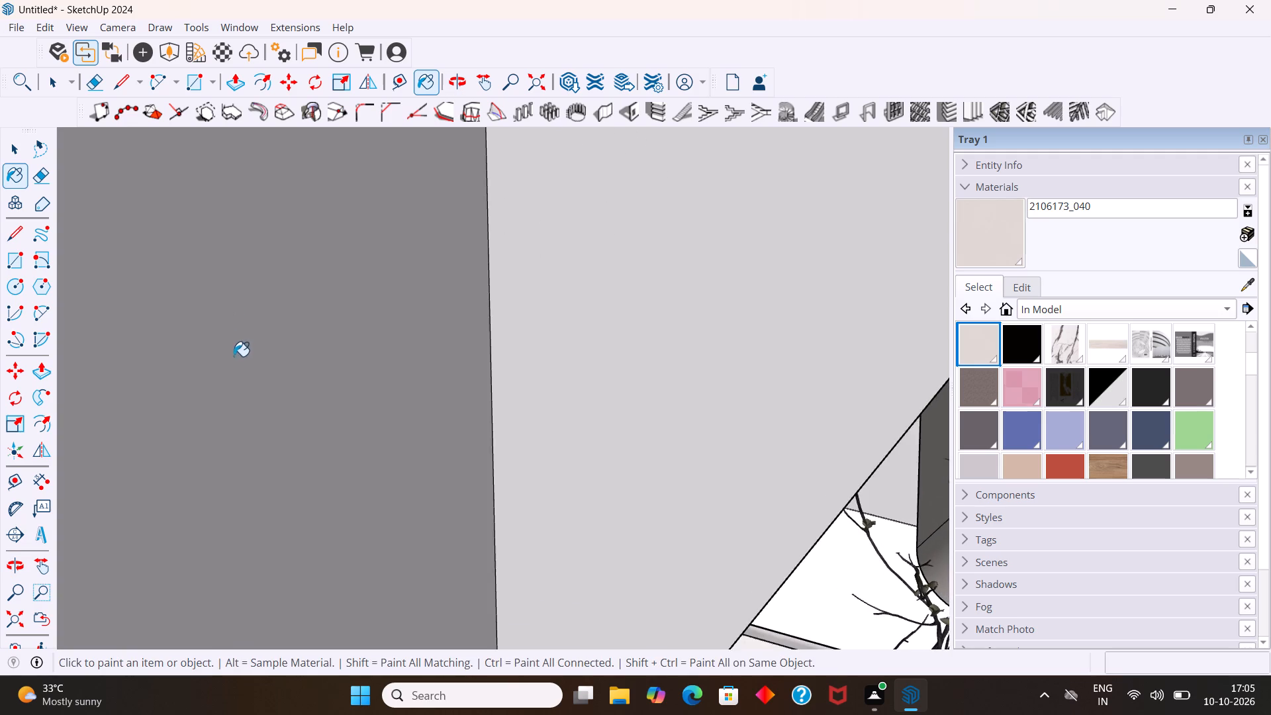
{"action": "scroll", "coordinate": [234, 356], "scroll_direction": "down", "scroll_amount": 13}
{"action": "scroll", "coordinate": [312, 350], "scroll_direction": "down", "scroll_amount": 15}
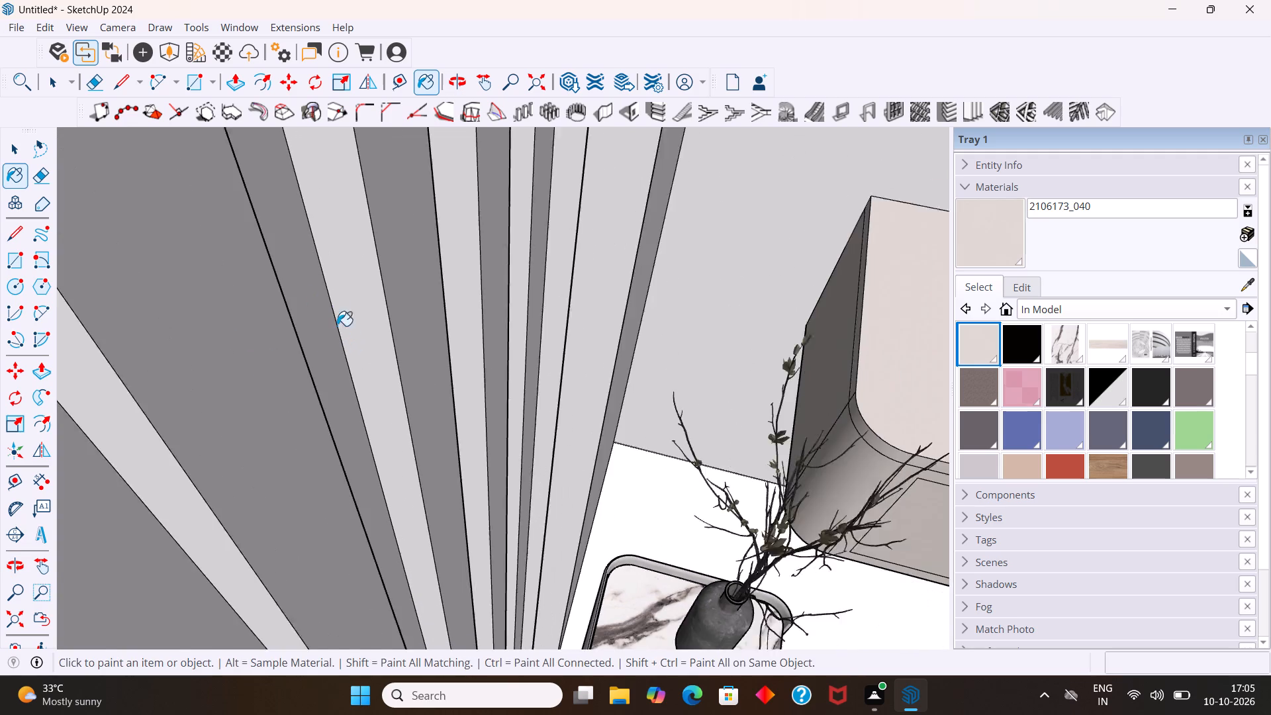
{"action": "scroll", "coordinate": [355, 330], "scroll_direction": "down", "scroll_amount": 15}
{"action": "scroll", "coordinate": [419, 299], "scroll_direction": "down", "scroll_amount": 10}
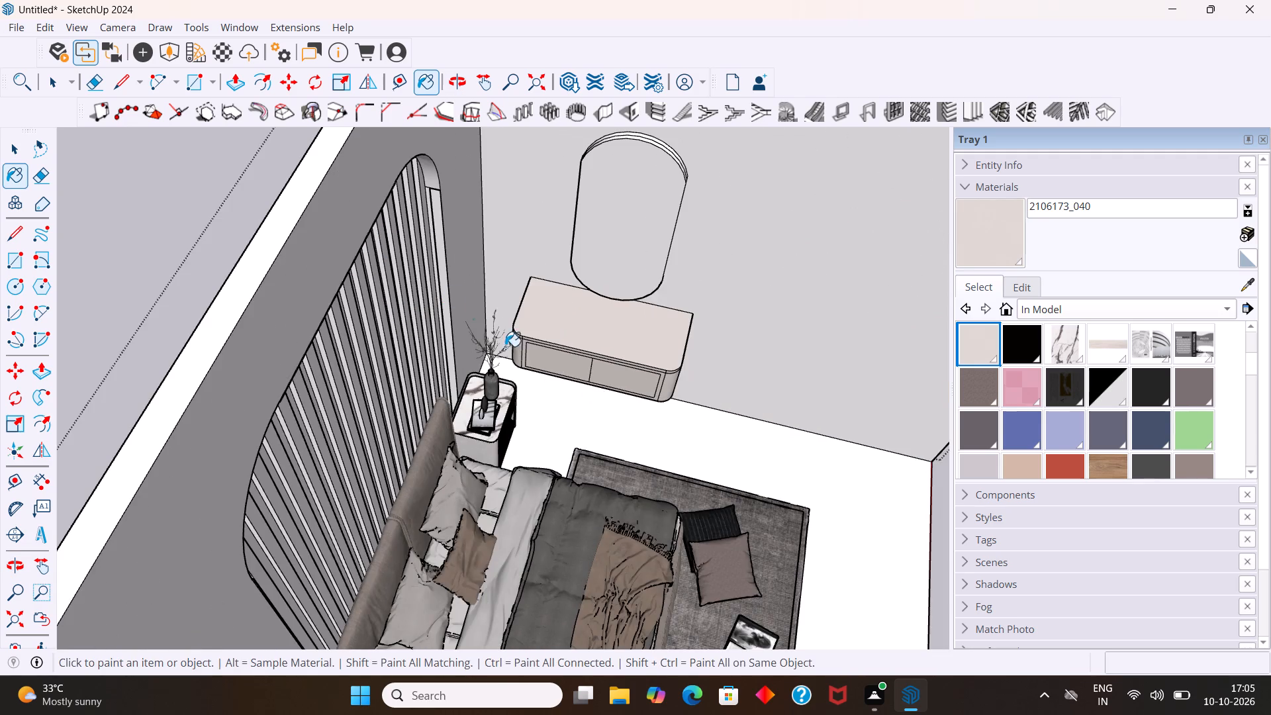
{"action": "middle_click_drag", "start_coordinate": [714, 473], "coordinate": [604, 230]}
{"action": "scroll", "coordinate": [708, 455], "scroll_direction": "up", "scroll_amount": 1}
{"action": "scroll", "coordinate": [541, 368], "scroll_direction": "up", "scroll_amount": 5}
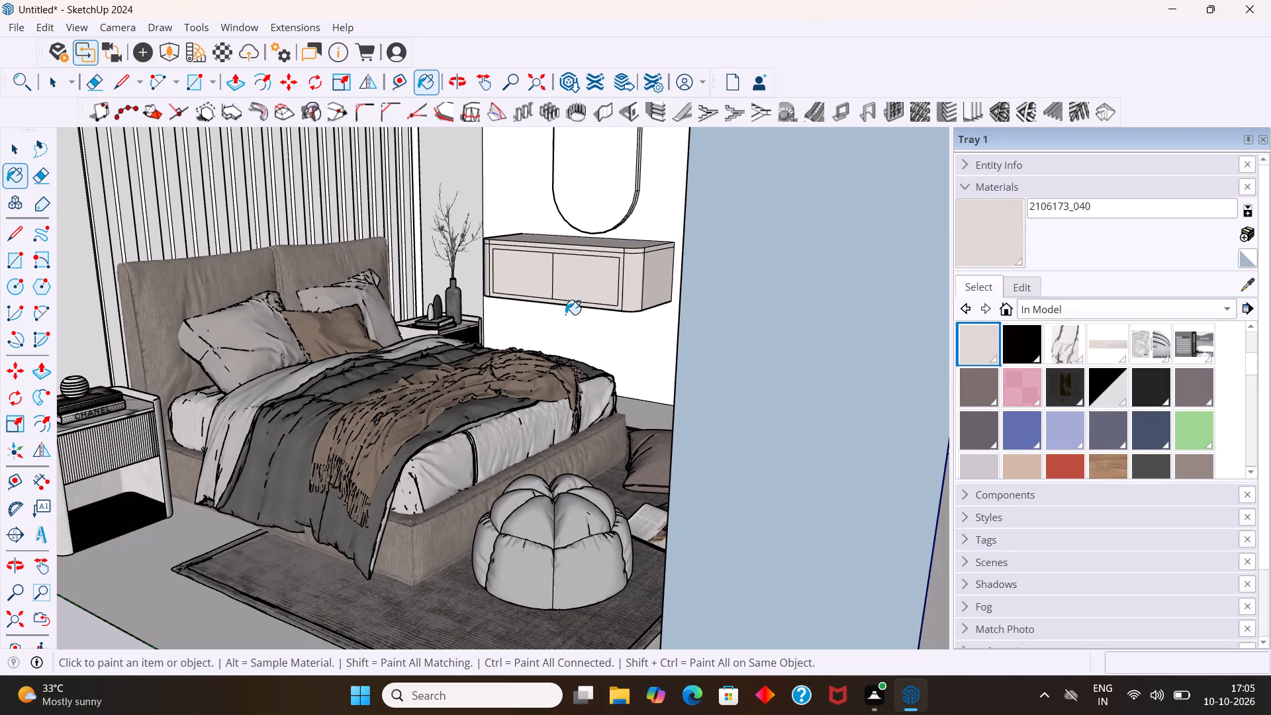
{"action": "scroll", "coordinate": [565, 314], "scroll_direction": "up", "scroll_amount": 10}
{"action": "middle_click_drag", "start_coordinate": [612, 327], "coordinate": [620, 203]}
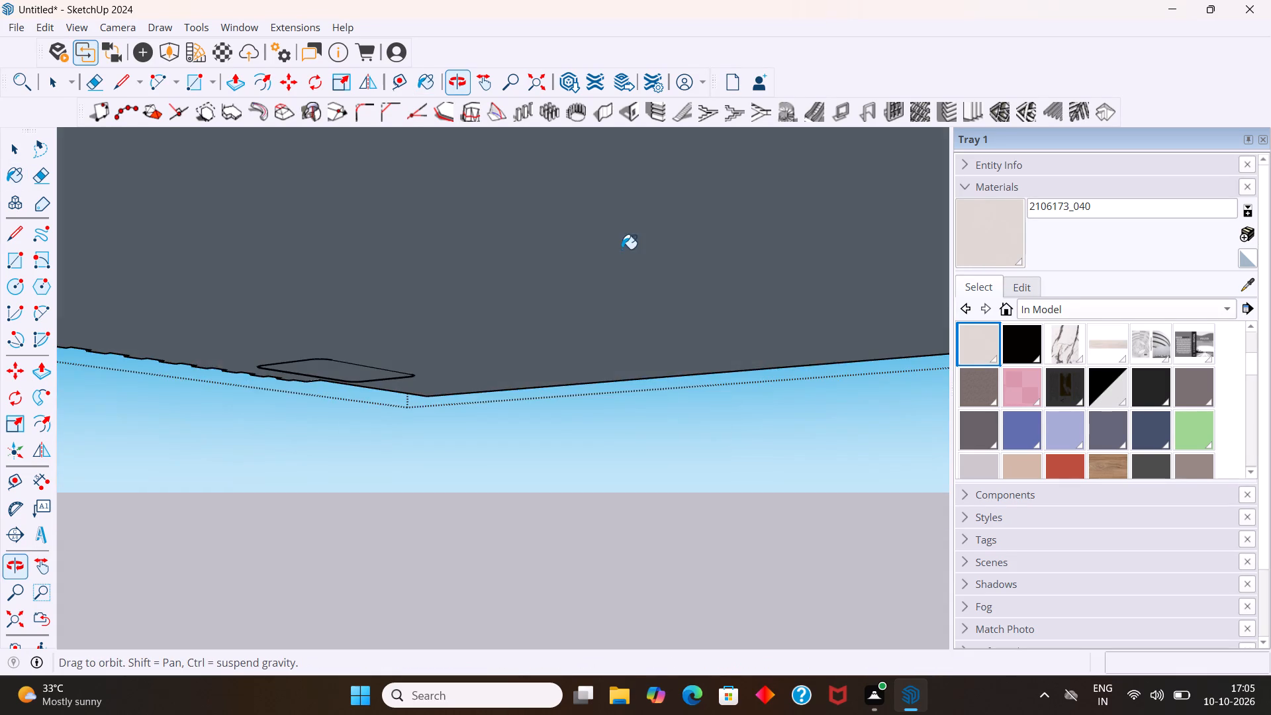
{"action": "middle_click_drag", "start_coordinate": [632, 330], "coordinate": [667, 436]}
{"action": "scroll", "coordinate": [686, 353], "scroll_direction": "up", "scroll_amount": 4}
{"action": "scroll", "coordinate": [715, 301], "scroll_direction": "up", "scroll_amount": 7}
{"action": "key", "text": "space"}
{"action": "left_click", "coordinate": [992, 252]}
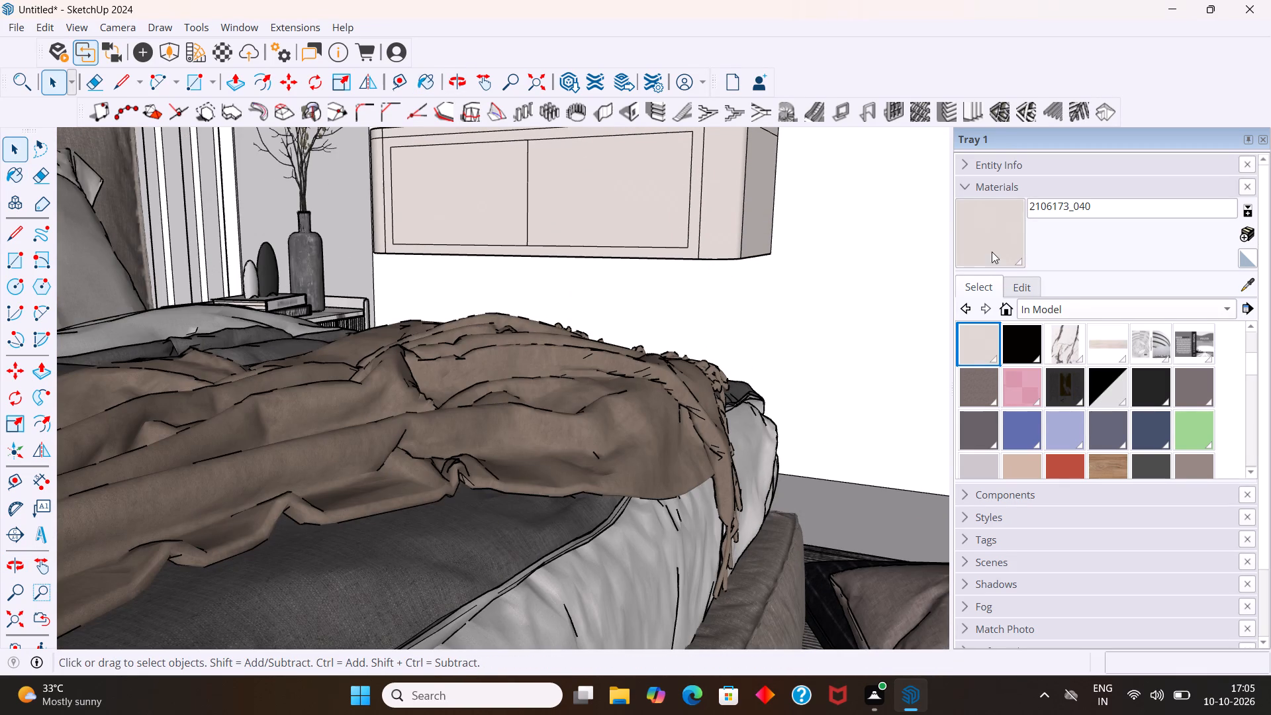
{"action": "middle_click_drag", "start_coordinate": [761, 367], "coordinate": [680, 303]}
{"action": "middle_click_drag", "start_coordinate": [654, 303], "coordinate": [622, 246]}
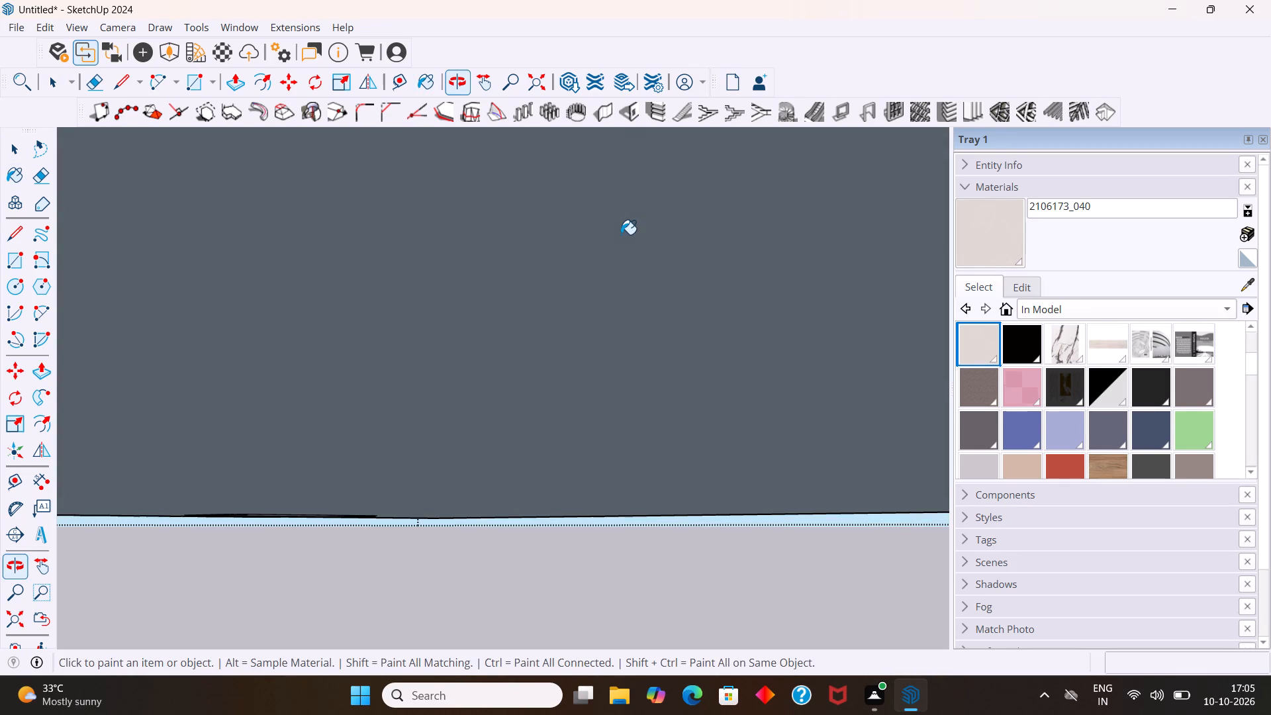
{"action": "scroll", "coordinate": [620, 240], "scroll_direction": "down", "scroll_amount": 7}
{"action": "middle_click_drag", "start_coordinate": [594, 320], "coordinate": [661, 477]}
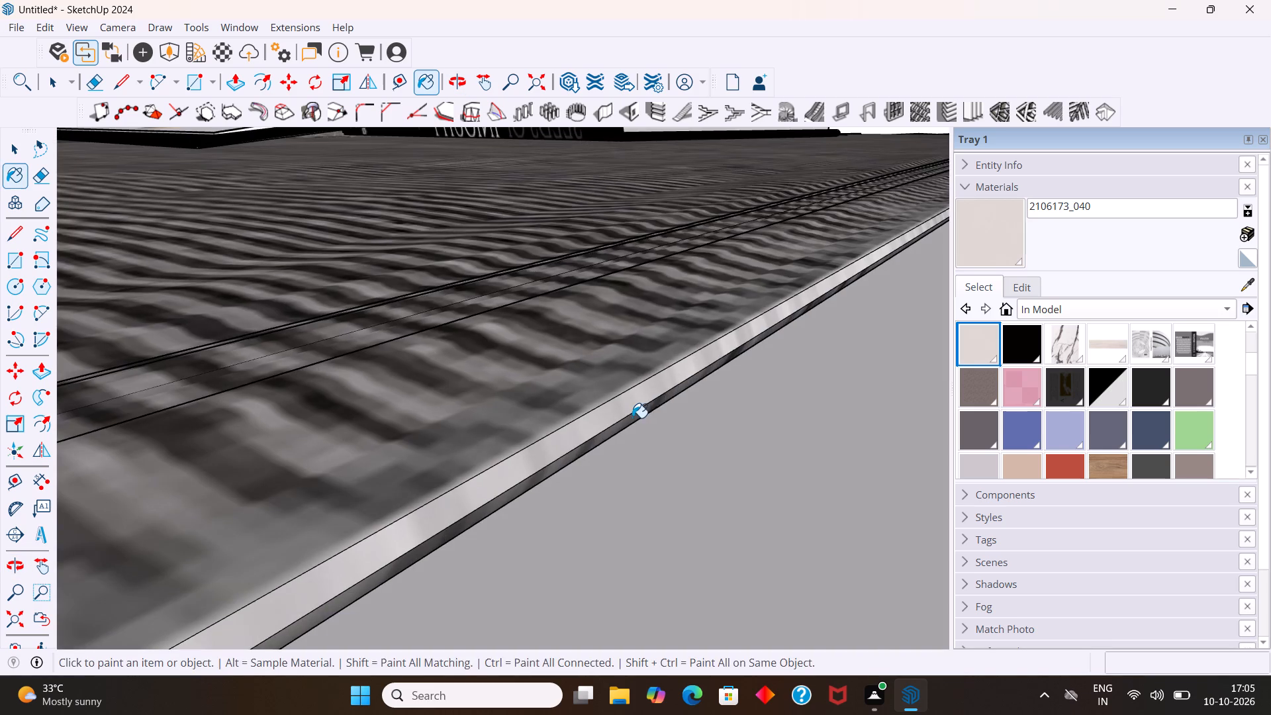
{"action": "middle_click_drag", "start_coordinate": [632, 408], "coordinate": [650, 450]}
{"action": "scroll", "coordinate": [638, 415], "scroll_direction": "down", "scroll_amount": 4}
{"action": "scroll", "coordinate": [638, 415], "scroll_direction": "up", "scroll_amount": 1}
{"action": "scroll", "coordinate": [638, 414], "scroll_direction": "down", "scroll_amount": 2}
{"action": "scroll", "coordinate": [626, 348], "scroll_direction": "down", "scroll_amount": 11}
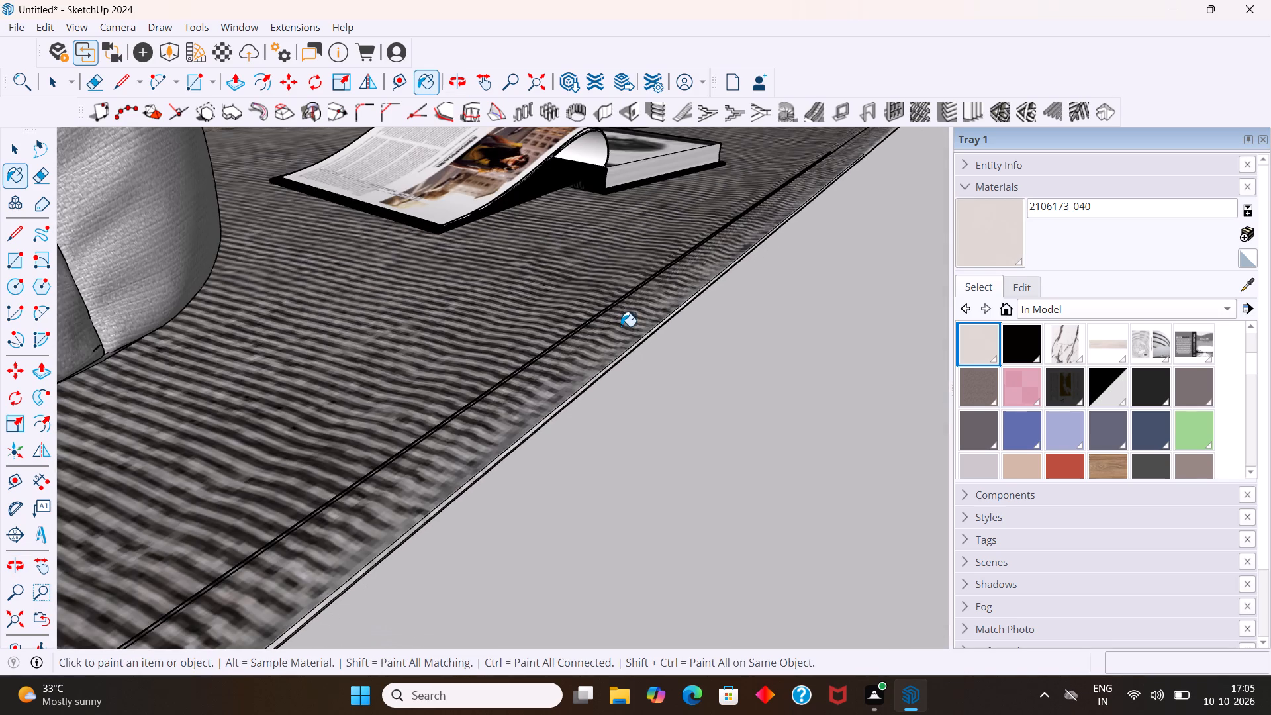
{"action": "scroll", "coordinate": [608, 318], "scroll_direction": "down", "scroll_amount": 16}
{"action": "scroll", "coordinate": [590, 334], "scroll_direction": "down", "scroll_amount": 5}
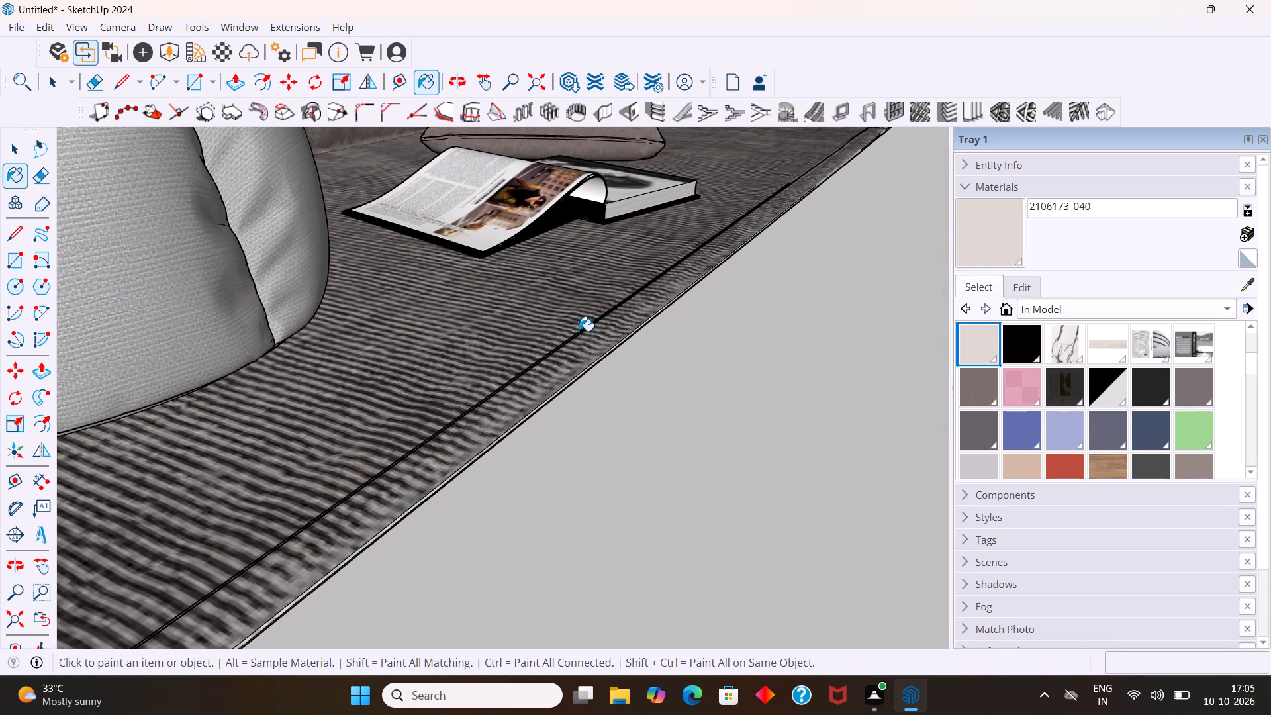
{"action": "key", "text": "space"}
Examine the rug, pouf, cushions and surrounding floor at the foot of the bed from the room's open front.
{"action": "scroll", "coordinate": [575, 332], "scroll_direction": "down", "scroll_amount": 17}
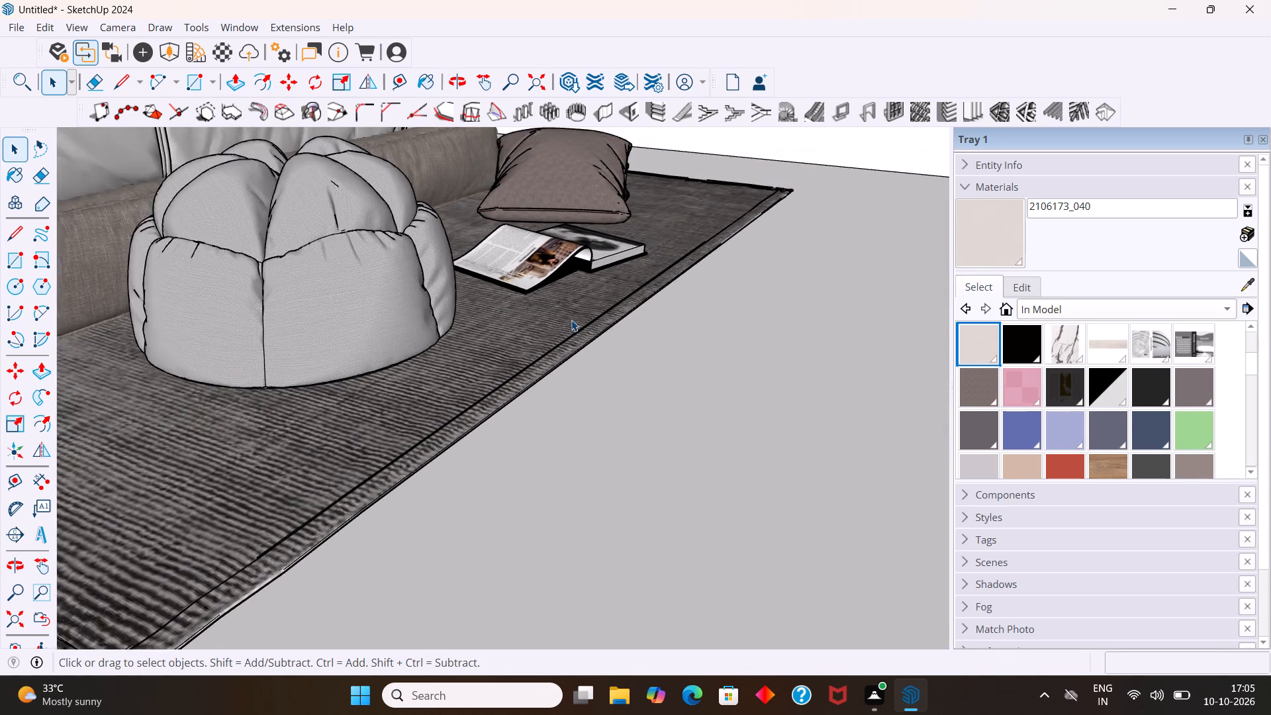
{"action": "scroll", "coordinate": [564, 308], "scroll_direction": "down", "scroll_amount": 6}
{"action": "scroll", "coordinate": [612, 404], "scroll_direction": "down", "scroll_amount": 1}
{"action": "middle_click_drag", "start_coordinate": [703, 479], "coordinate": [847, 512]}
{"action": "scroll", "coordinate": [732, 432], "scroll_direction": "down", "scroll_amount": 6}
{"action": "scroll", "coordinate": [647, 327], "scroll_direction": "down", "scroll_amount": 4}
{"action": "scroll", "coordinate": [646, 329], "scroll_direction": "up", "scroll_amount": 1}
{"action": "scroll", "coordinate": [645, 328], "scroll_direction": "down", "scroll_amount": 6}
{"action": "scroll", "coordinate": [485, 335], "scroll_direction": "down", "scroll_amount": 17}
{"action": "middle_click_drag", "start_coordinate": [658, 316], "coordinate": [659, 318]}
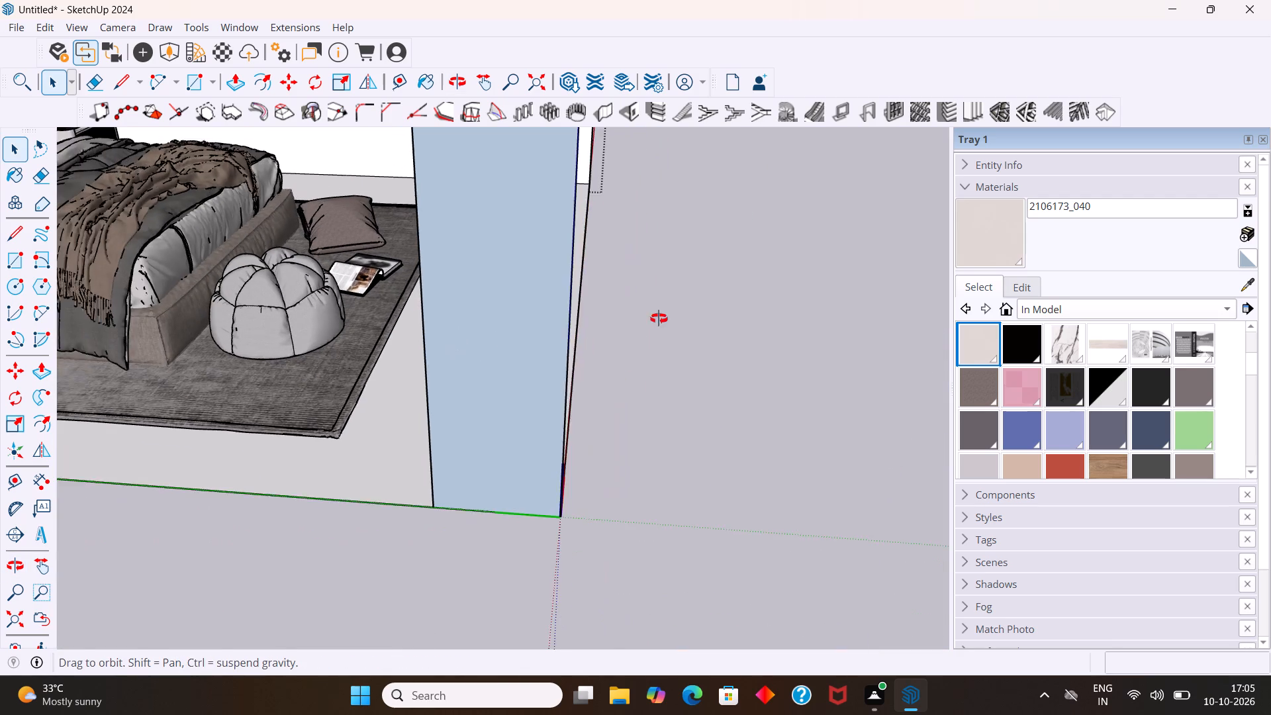
{"action": "middle_click_drag", "start_coordinate": [659, 318], "coordinate": [166, 238]}
{"action": "scroll", "coordinate": [152, 244], "scroll_direction": "down", "scroll_amount": 5}
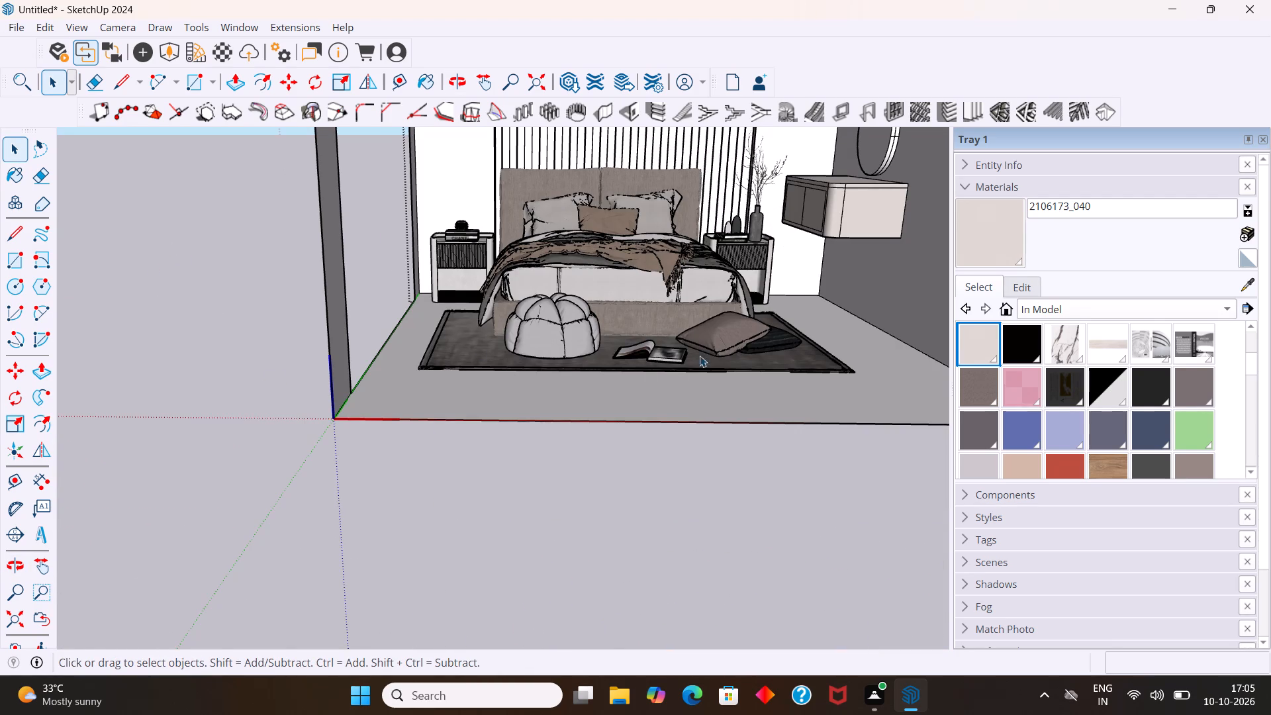
{"action": "scroll", "coordinate": [738, 344], "scroll_direction": "up", "scroll_amount": 8}
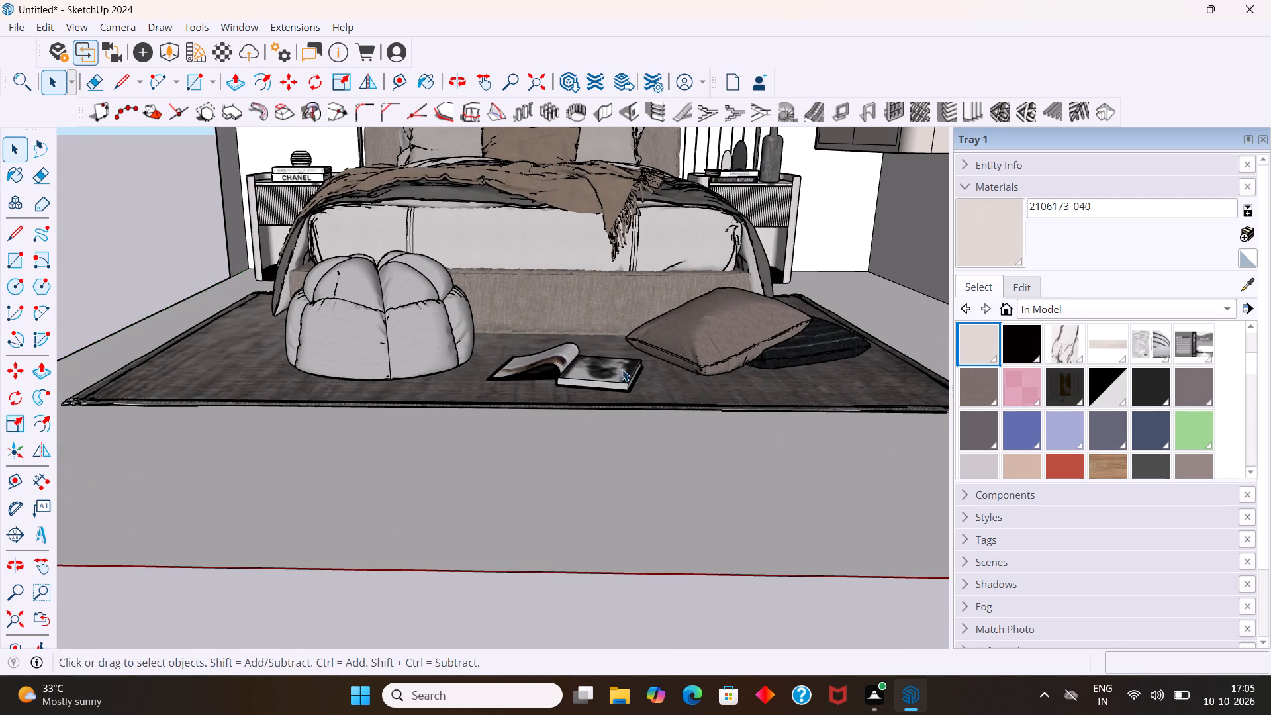
Open the group that holds the whole bedroom, including its walls and floor, for editing.
{"action": "left_click", "coordinate": [611, 373]}
{"action": "scroll", "coordinate": [601, 373], "scroll_direction": "down", "scroll_amount": 9}
{"action": "scroll", "coordinate": [602, 385], "scroll_direction": "up", "scroll_amount": 1}
{"action": "scroll", "coordinate": [602, 385], "scroll_direction": "down", "scroll_amount": 1}
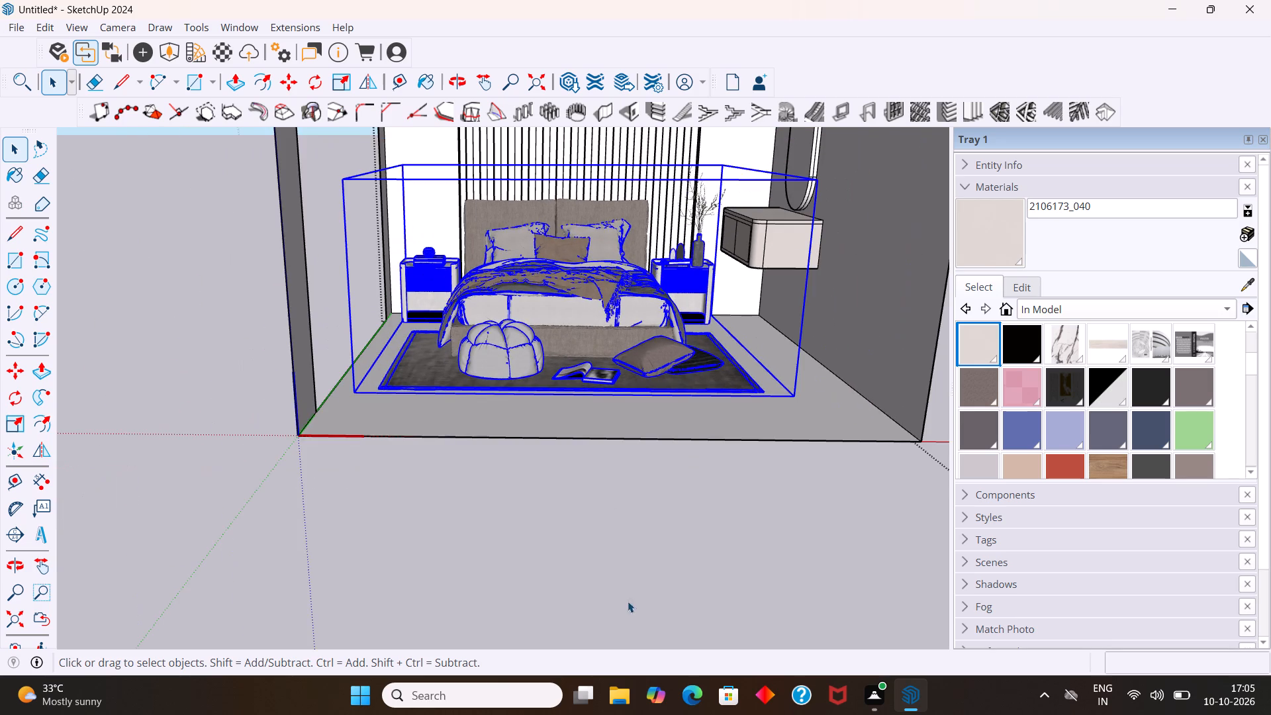
{"action": "scroll", "coordinate": [635, 577], "scroll_direction": "down", "scroll_amount": 5}
{"action": "left_click", "coordinate": [628, 562]}
{"action": "left_click", "coordinate": [665, 459]}
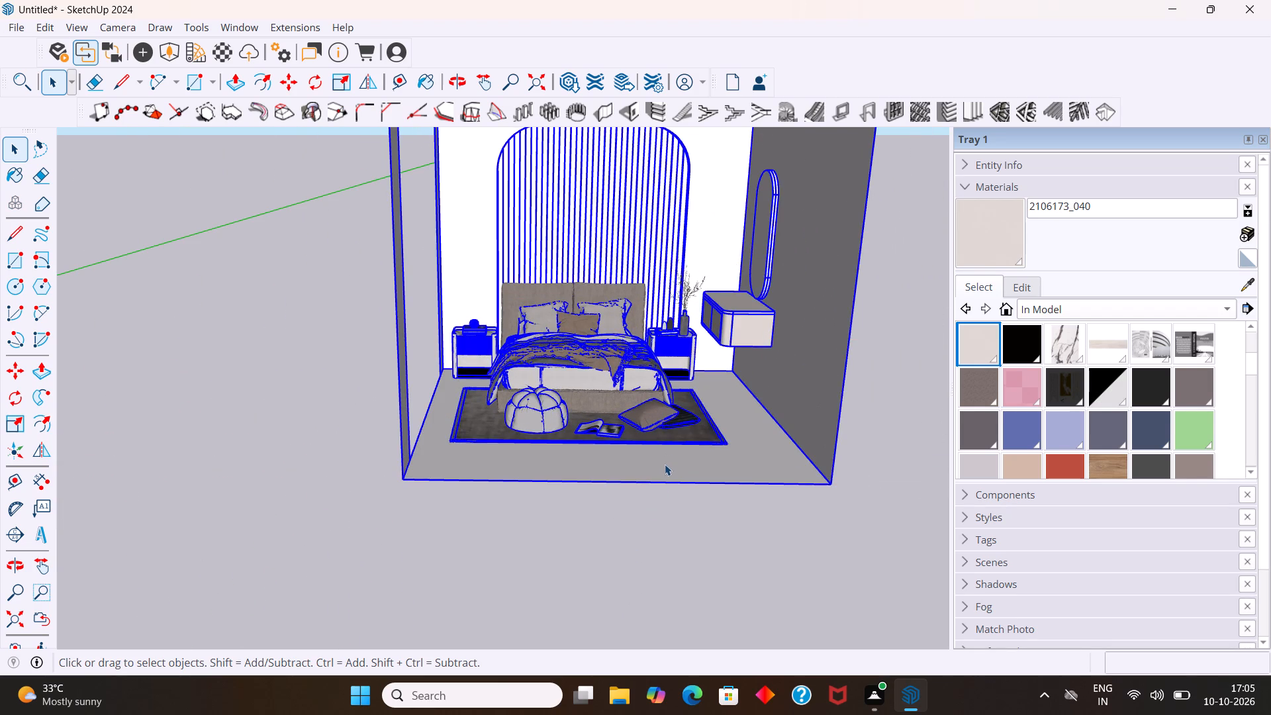
{"action": "double_click", "coordinate": [665, 464]}
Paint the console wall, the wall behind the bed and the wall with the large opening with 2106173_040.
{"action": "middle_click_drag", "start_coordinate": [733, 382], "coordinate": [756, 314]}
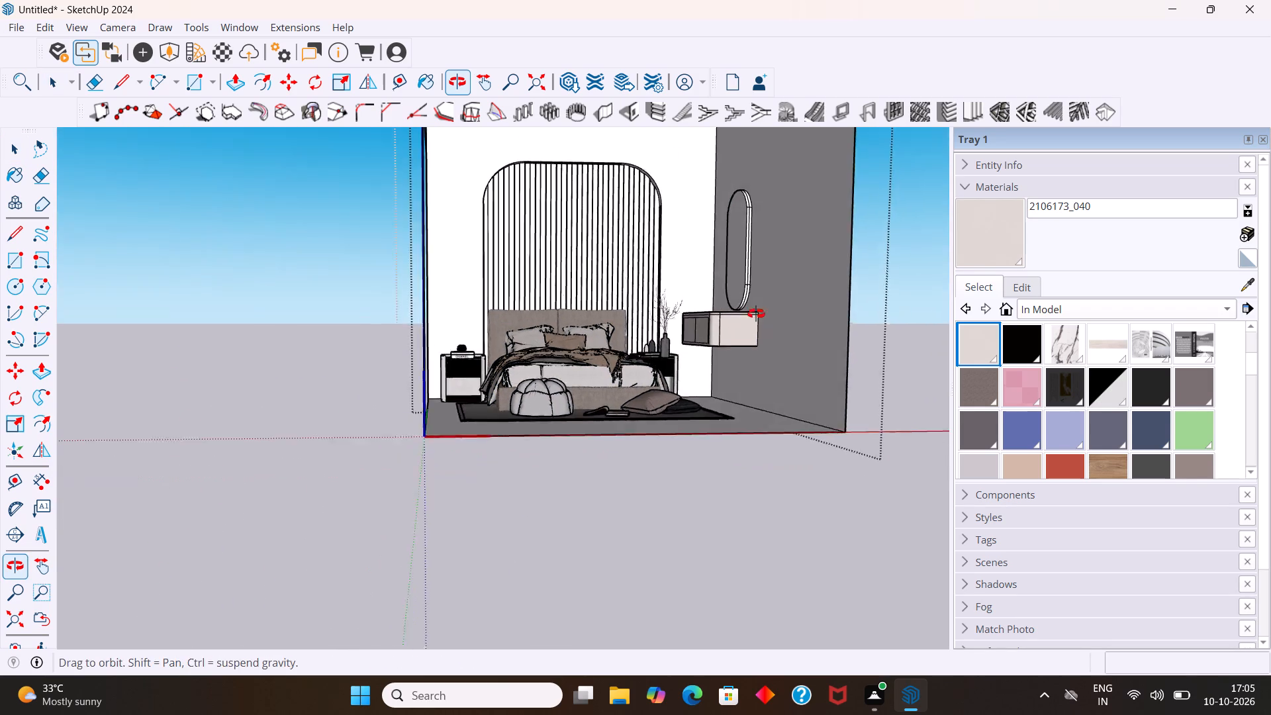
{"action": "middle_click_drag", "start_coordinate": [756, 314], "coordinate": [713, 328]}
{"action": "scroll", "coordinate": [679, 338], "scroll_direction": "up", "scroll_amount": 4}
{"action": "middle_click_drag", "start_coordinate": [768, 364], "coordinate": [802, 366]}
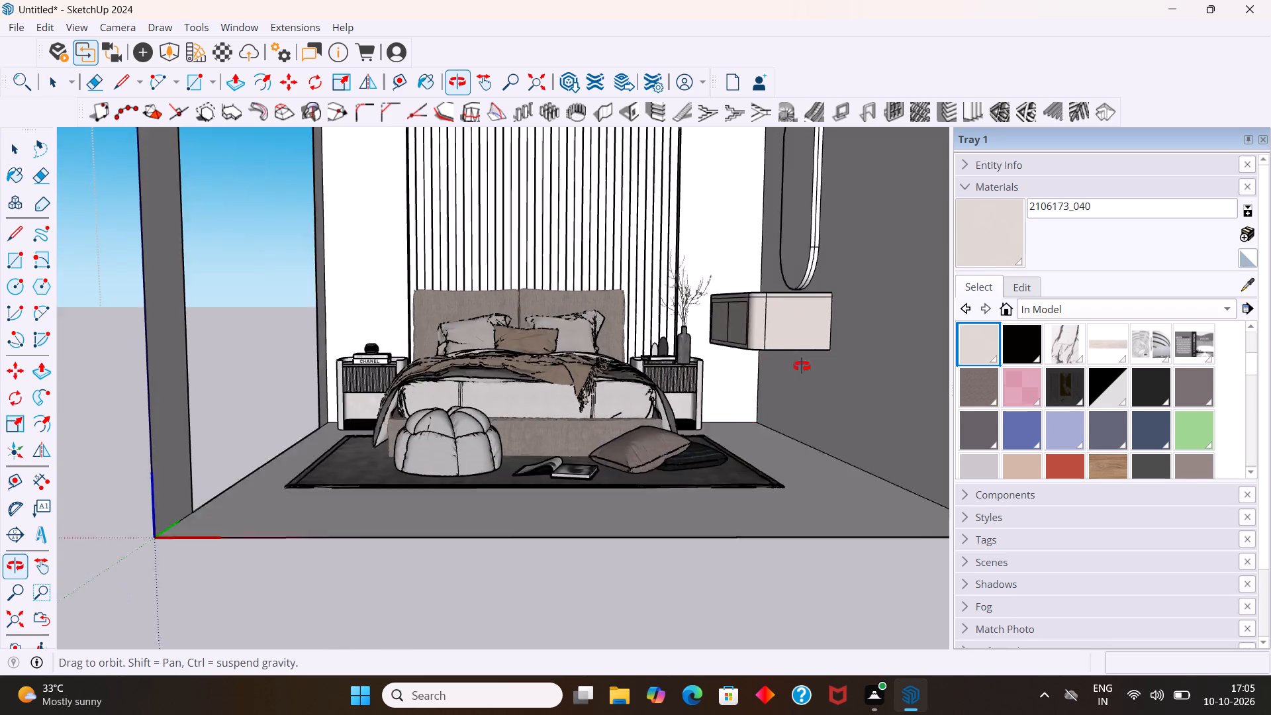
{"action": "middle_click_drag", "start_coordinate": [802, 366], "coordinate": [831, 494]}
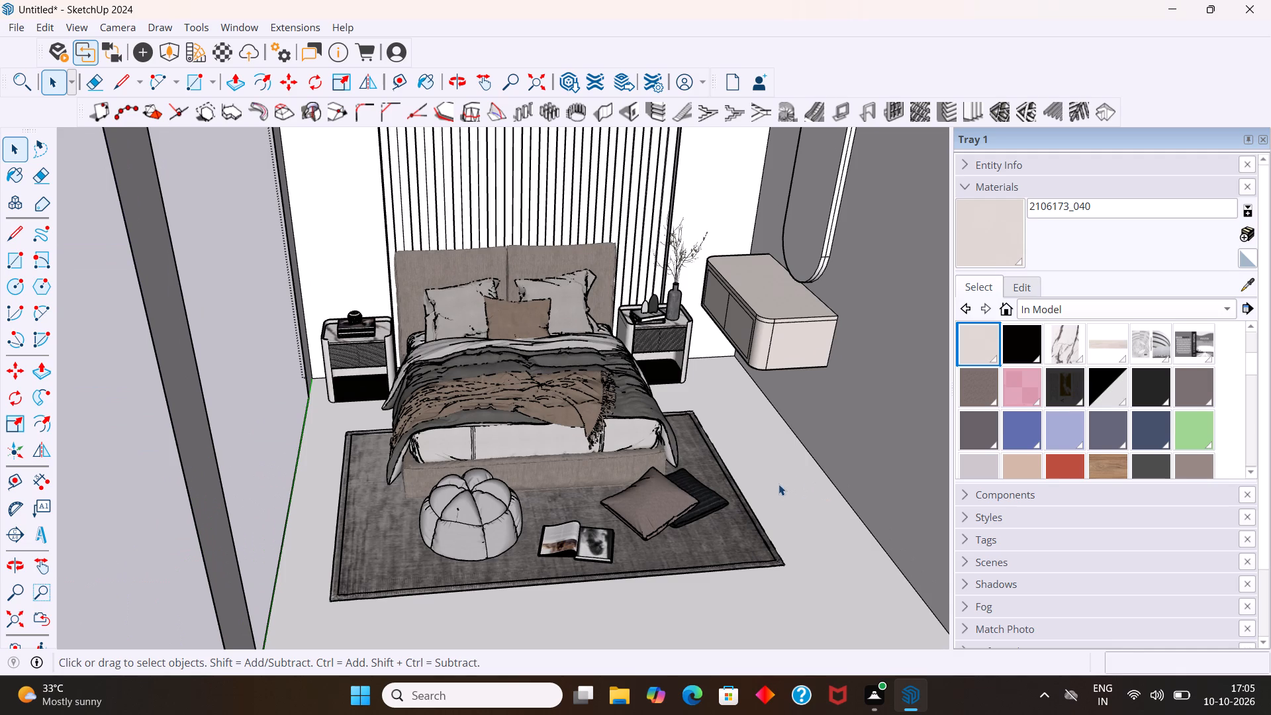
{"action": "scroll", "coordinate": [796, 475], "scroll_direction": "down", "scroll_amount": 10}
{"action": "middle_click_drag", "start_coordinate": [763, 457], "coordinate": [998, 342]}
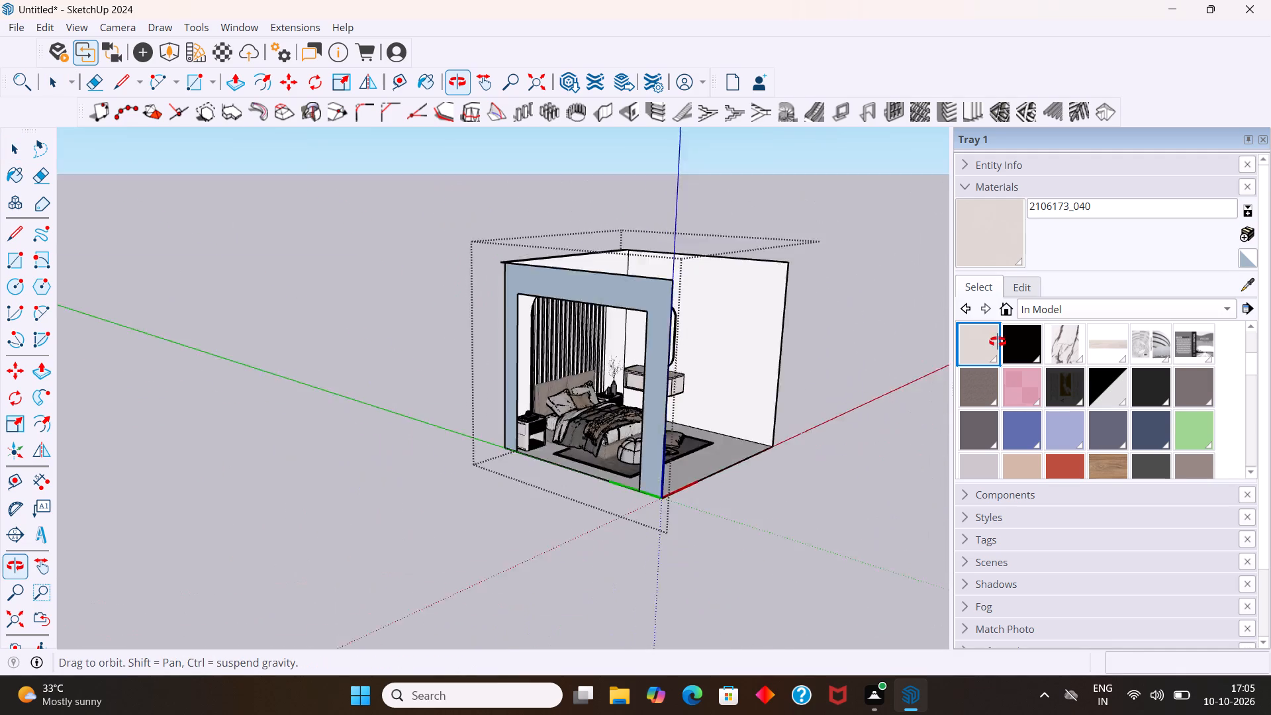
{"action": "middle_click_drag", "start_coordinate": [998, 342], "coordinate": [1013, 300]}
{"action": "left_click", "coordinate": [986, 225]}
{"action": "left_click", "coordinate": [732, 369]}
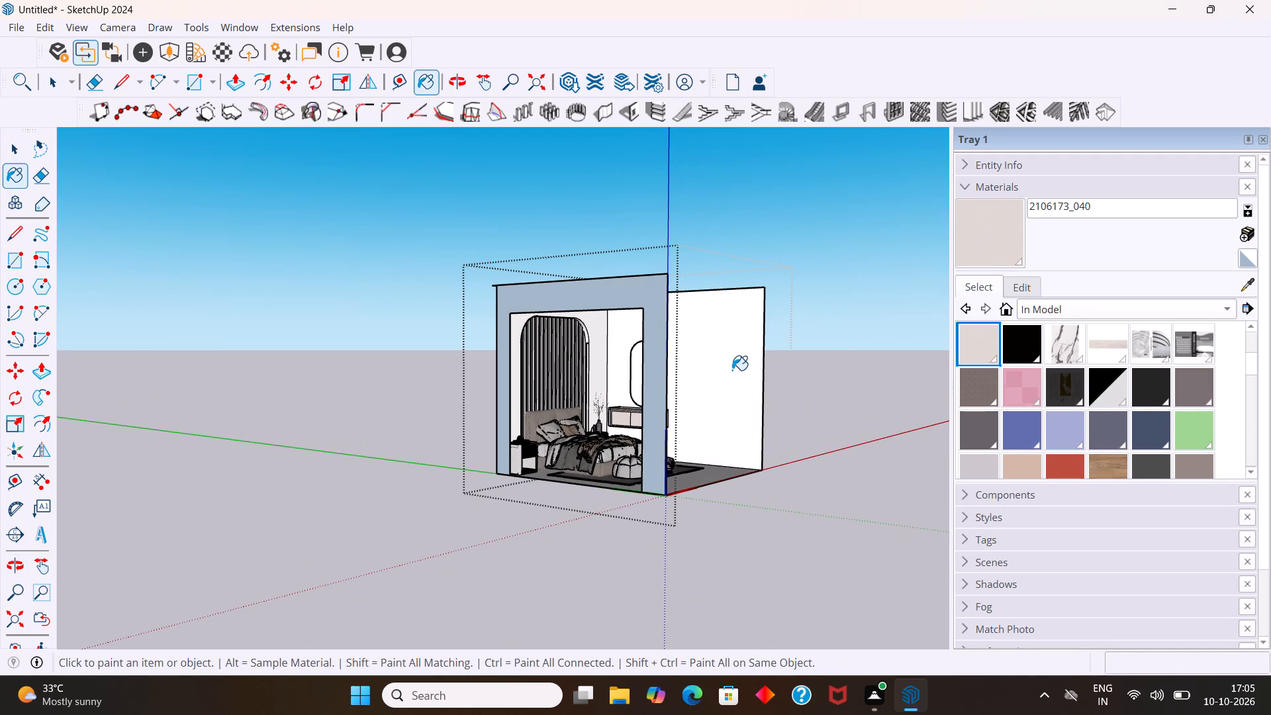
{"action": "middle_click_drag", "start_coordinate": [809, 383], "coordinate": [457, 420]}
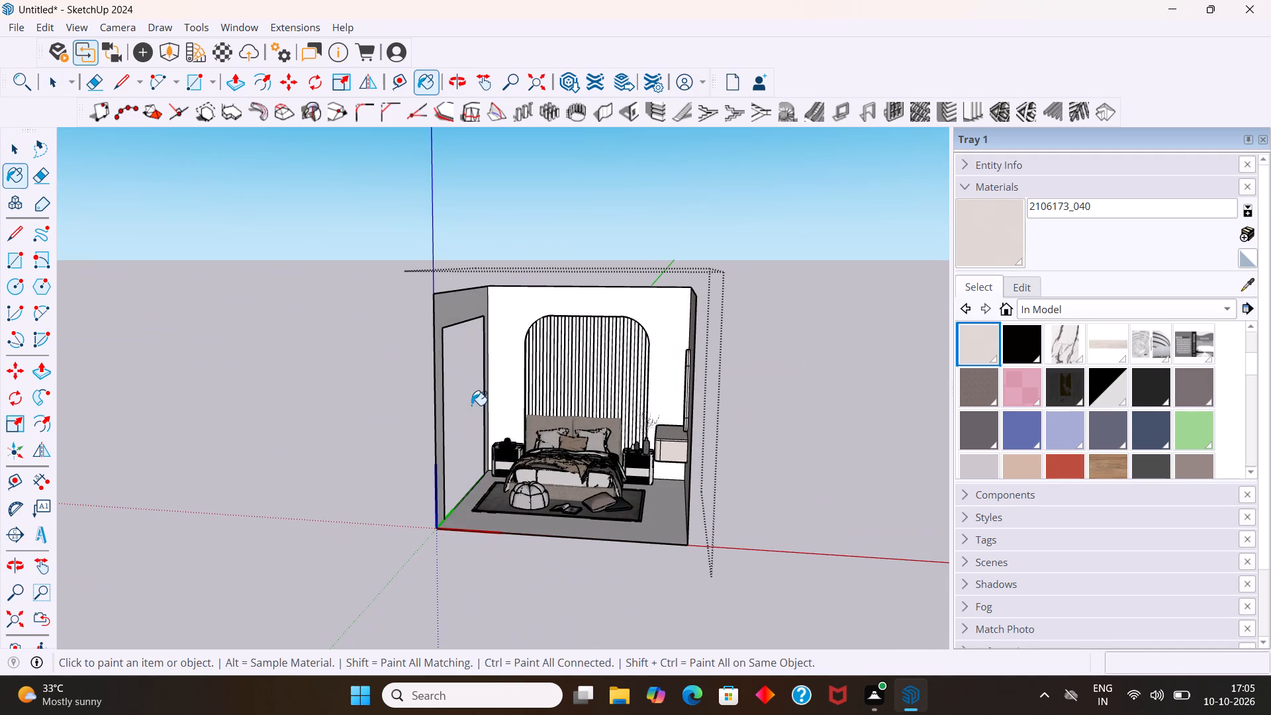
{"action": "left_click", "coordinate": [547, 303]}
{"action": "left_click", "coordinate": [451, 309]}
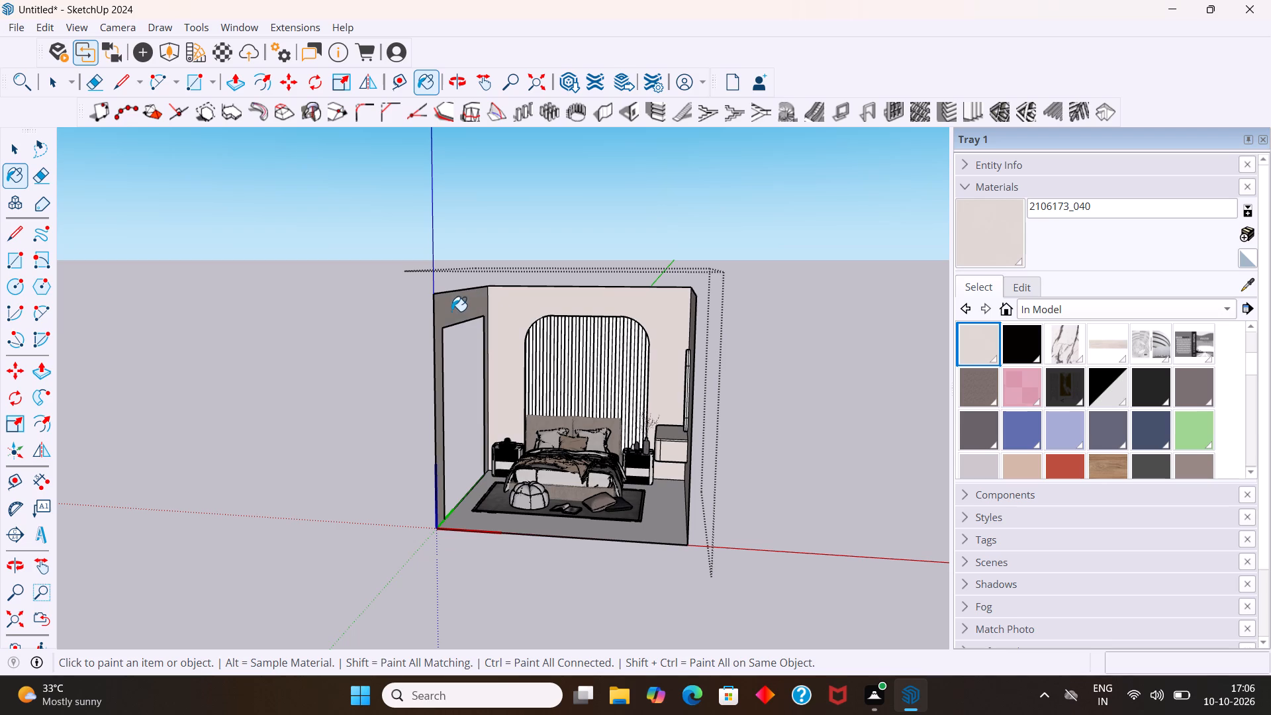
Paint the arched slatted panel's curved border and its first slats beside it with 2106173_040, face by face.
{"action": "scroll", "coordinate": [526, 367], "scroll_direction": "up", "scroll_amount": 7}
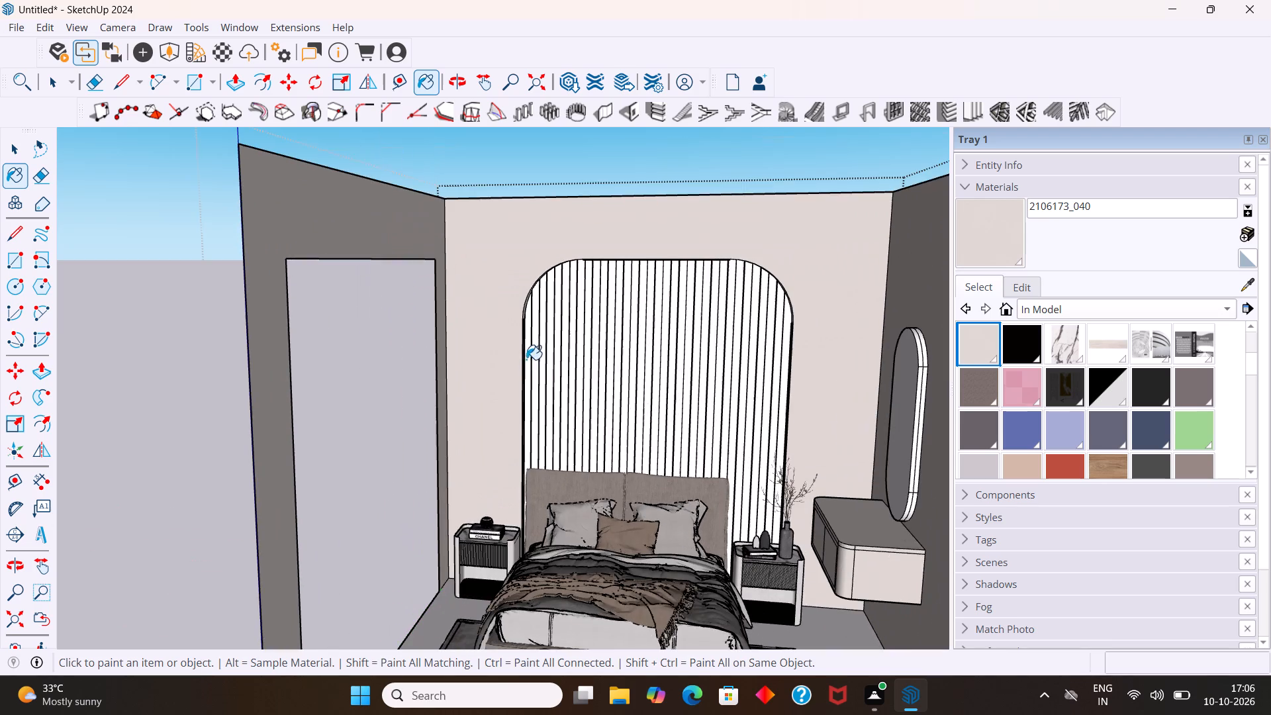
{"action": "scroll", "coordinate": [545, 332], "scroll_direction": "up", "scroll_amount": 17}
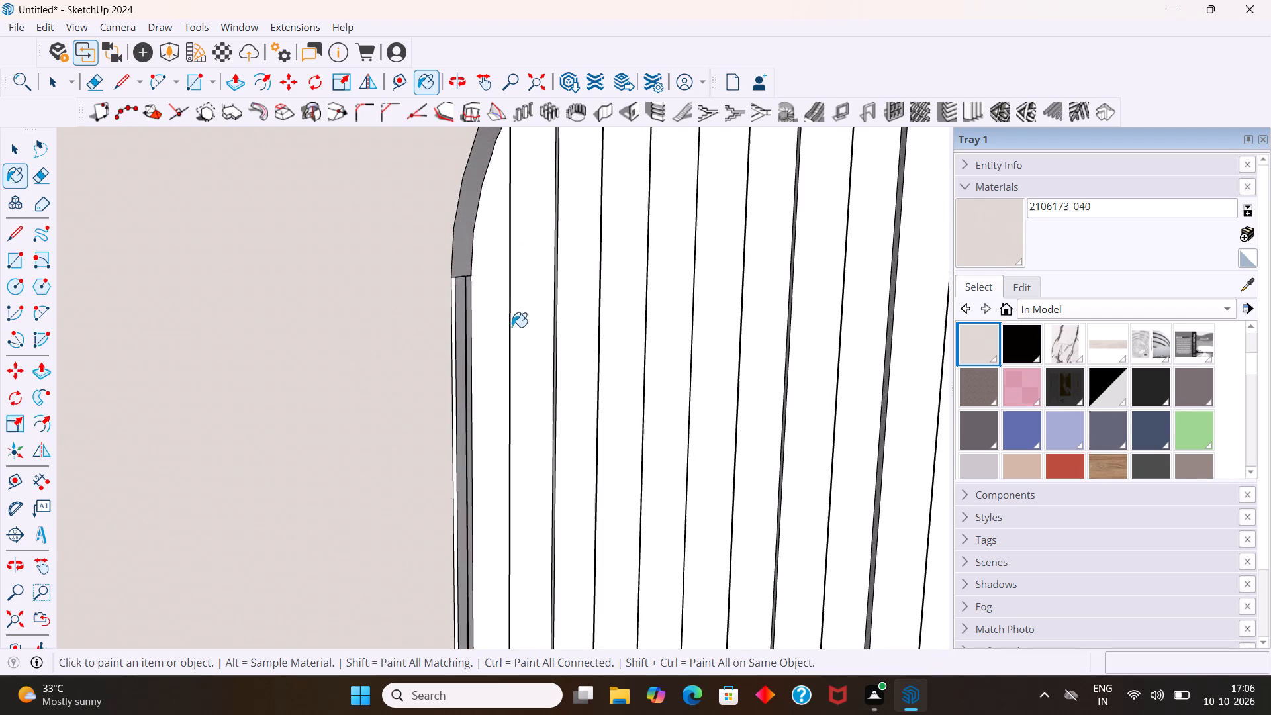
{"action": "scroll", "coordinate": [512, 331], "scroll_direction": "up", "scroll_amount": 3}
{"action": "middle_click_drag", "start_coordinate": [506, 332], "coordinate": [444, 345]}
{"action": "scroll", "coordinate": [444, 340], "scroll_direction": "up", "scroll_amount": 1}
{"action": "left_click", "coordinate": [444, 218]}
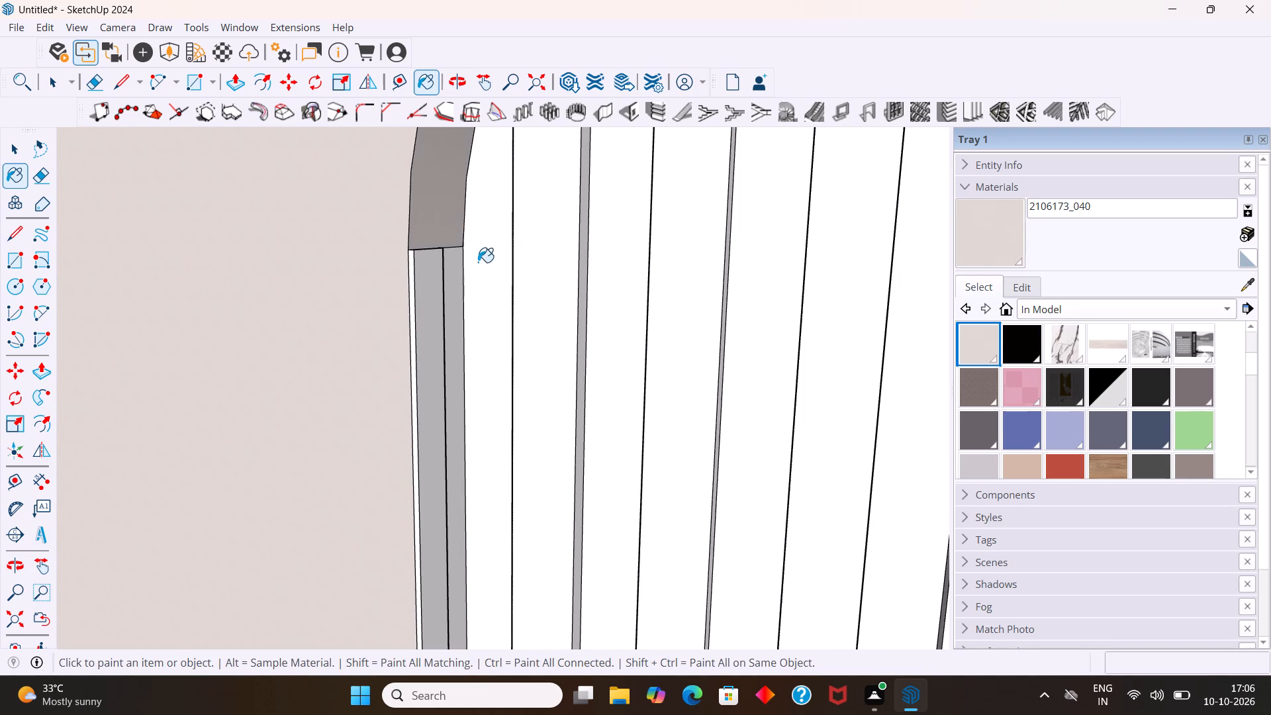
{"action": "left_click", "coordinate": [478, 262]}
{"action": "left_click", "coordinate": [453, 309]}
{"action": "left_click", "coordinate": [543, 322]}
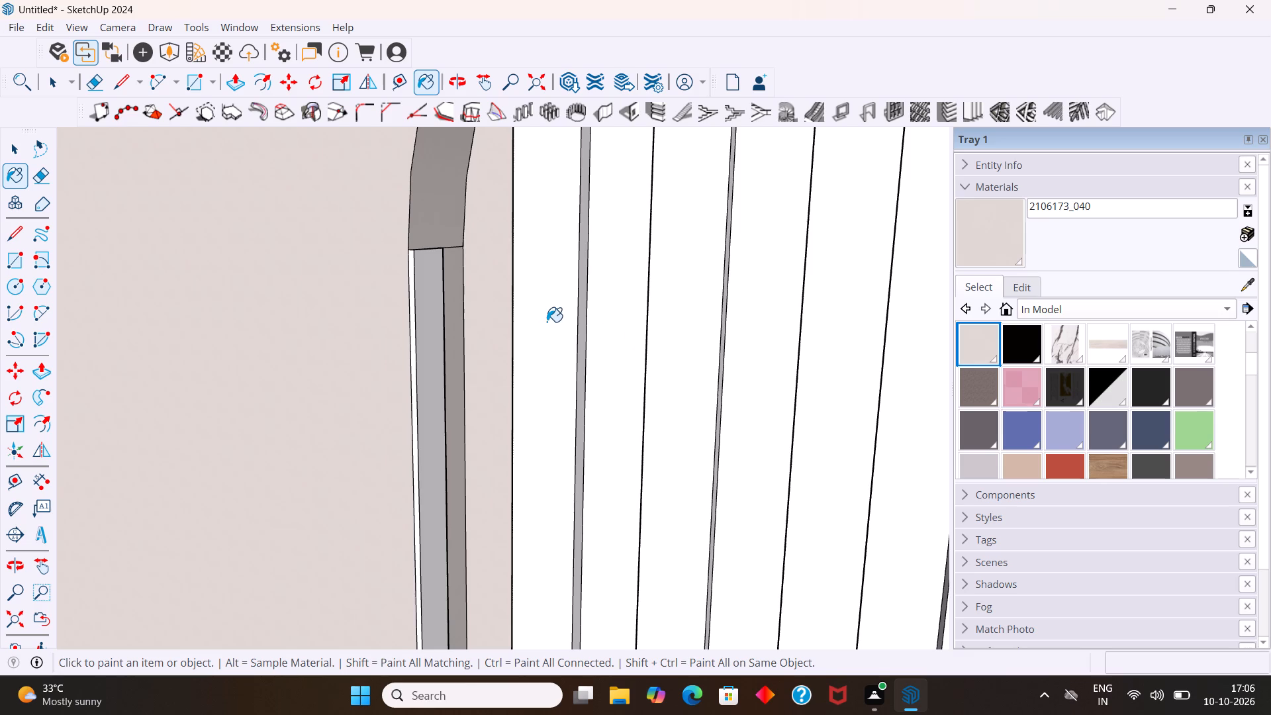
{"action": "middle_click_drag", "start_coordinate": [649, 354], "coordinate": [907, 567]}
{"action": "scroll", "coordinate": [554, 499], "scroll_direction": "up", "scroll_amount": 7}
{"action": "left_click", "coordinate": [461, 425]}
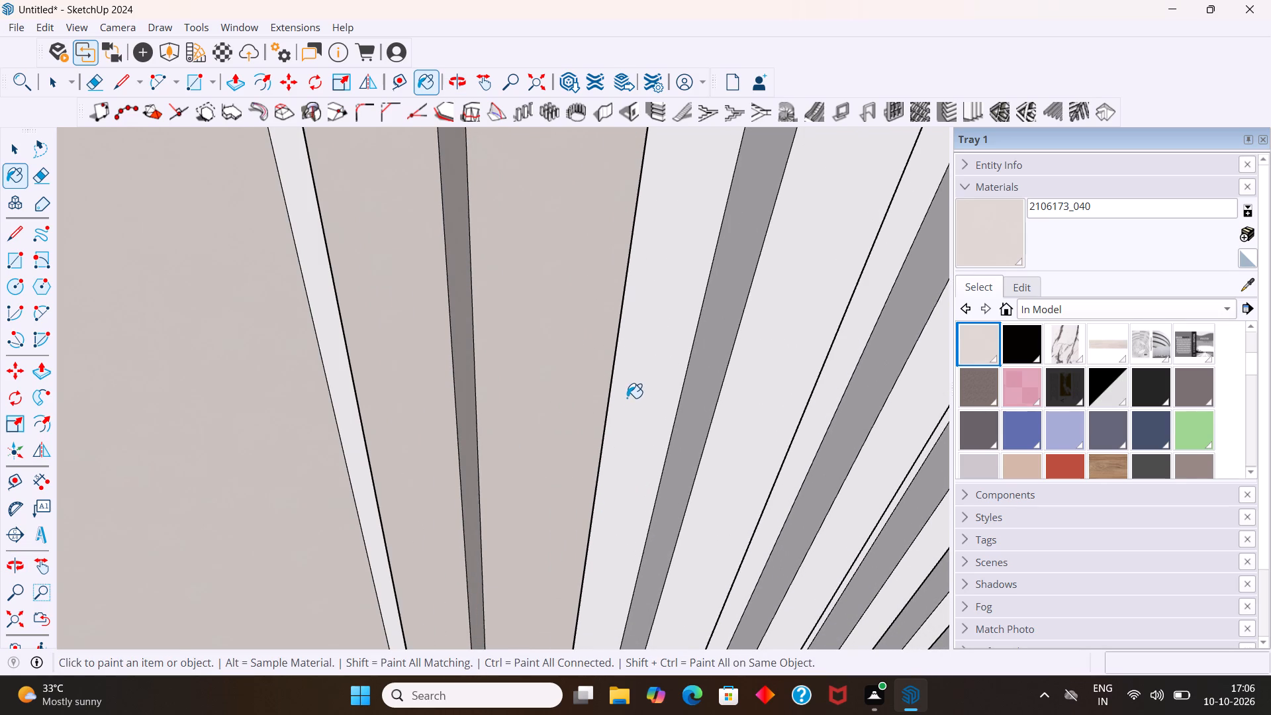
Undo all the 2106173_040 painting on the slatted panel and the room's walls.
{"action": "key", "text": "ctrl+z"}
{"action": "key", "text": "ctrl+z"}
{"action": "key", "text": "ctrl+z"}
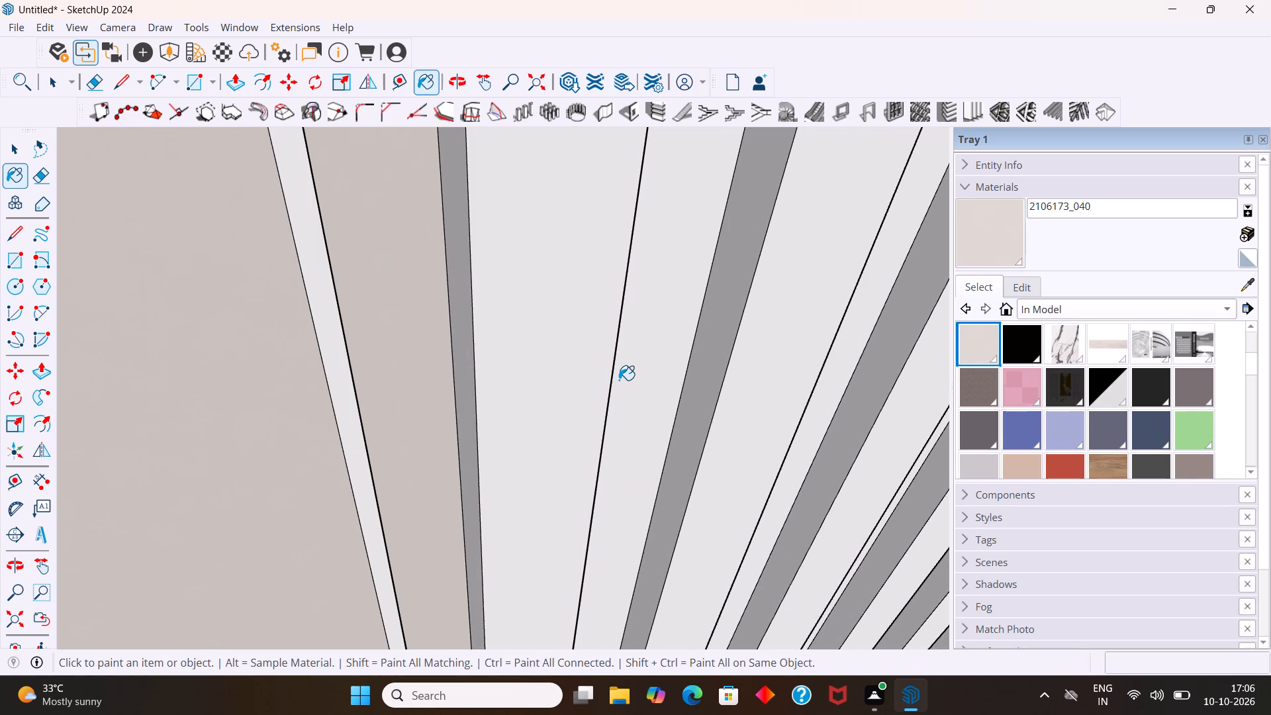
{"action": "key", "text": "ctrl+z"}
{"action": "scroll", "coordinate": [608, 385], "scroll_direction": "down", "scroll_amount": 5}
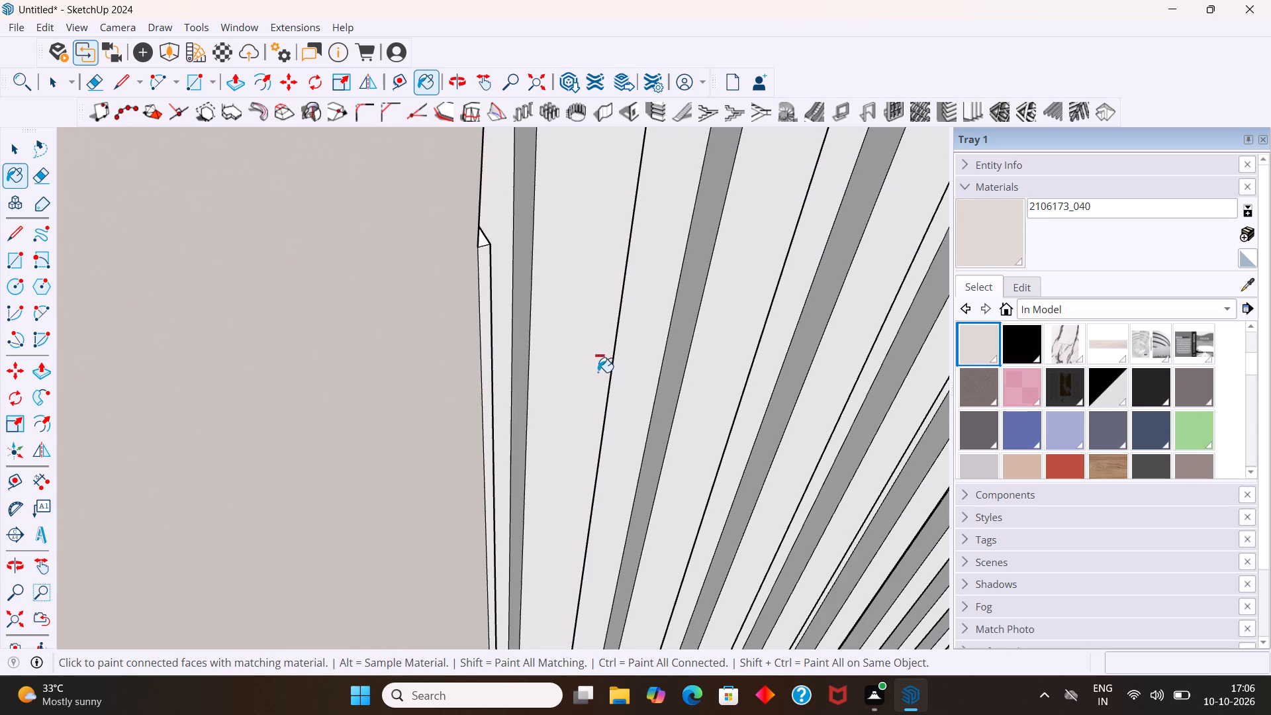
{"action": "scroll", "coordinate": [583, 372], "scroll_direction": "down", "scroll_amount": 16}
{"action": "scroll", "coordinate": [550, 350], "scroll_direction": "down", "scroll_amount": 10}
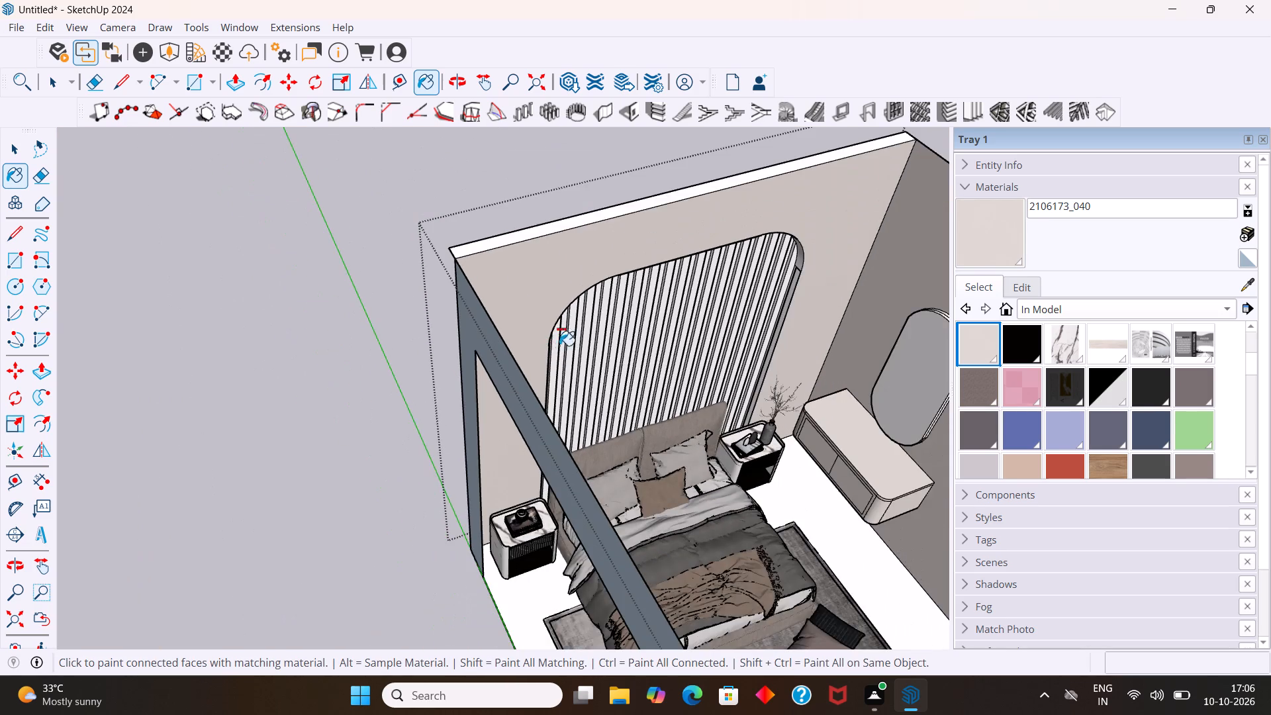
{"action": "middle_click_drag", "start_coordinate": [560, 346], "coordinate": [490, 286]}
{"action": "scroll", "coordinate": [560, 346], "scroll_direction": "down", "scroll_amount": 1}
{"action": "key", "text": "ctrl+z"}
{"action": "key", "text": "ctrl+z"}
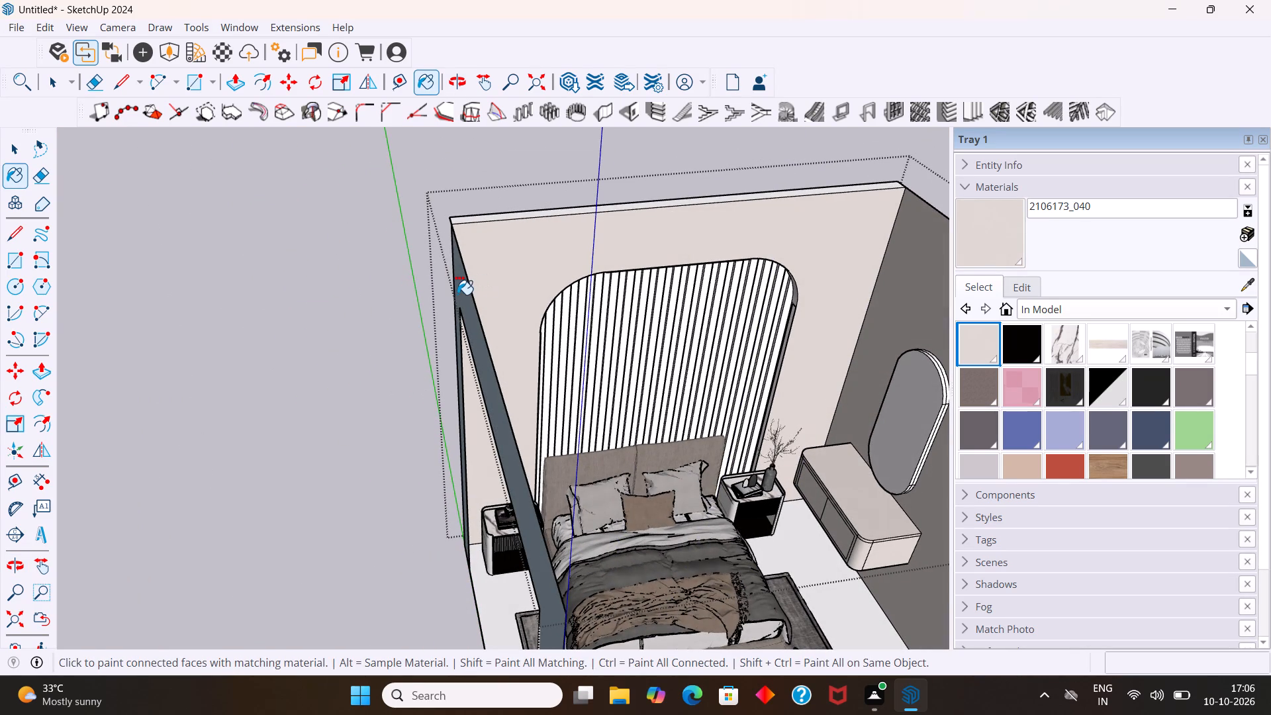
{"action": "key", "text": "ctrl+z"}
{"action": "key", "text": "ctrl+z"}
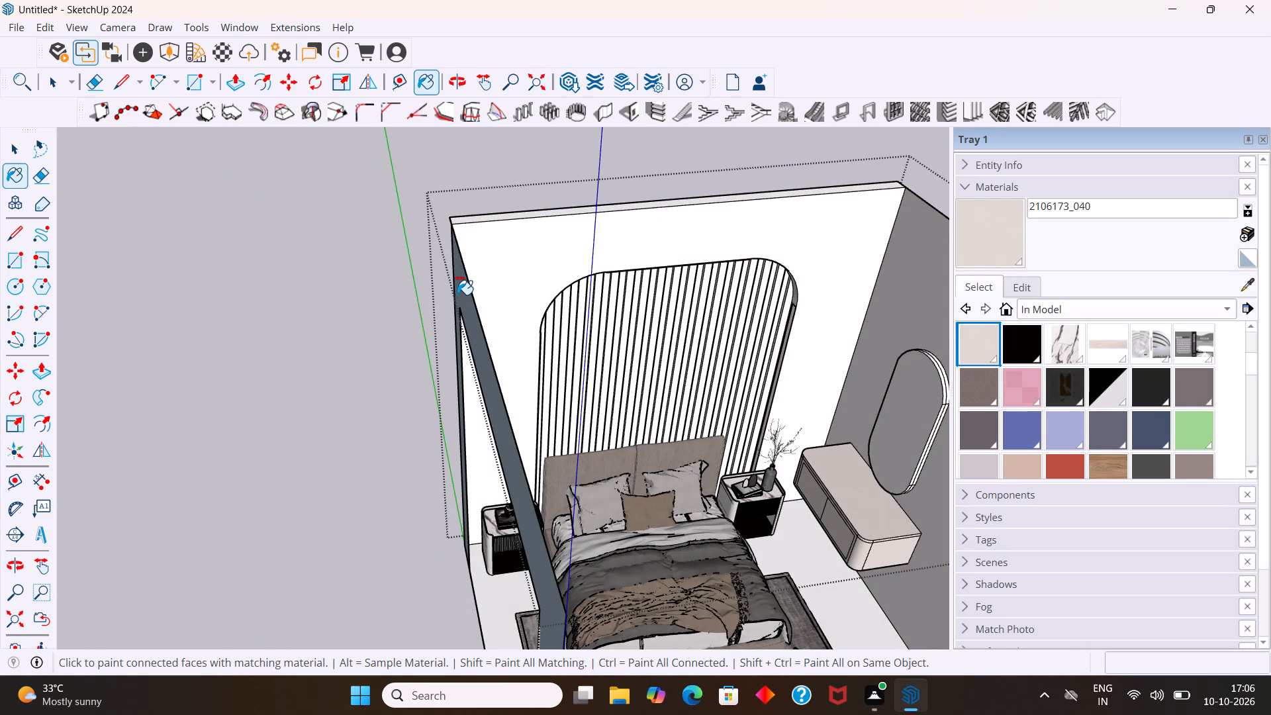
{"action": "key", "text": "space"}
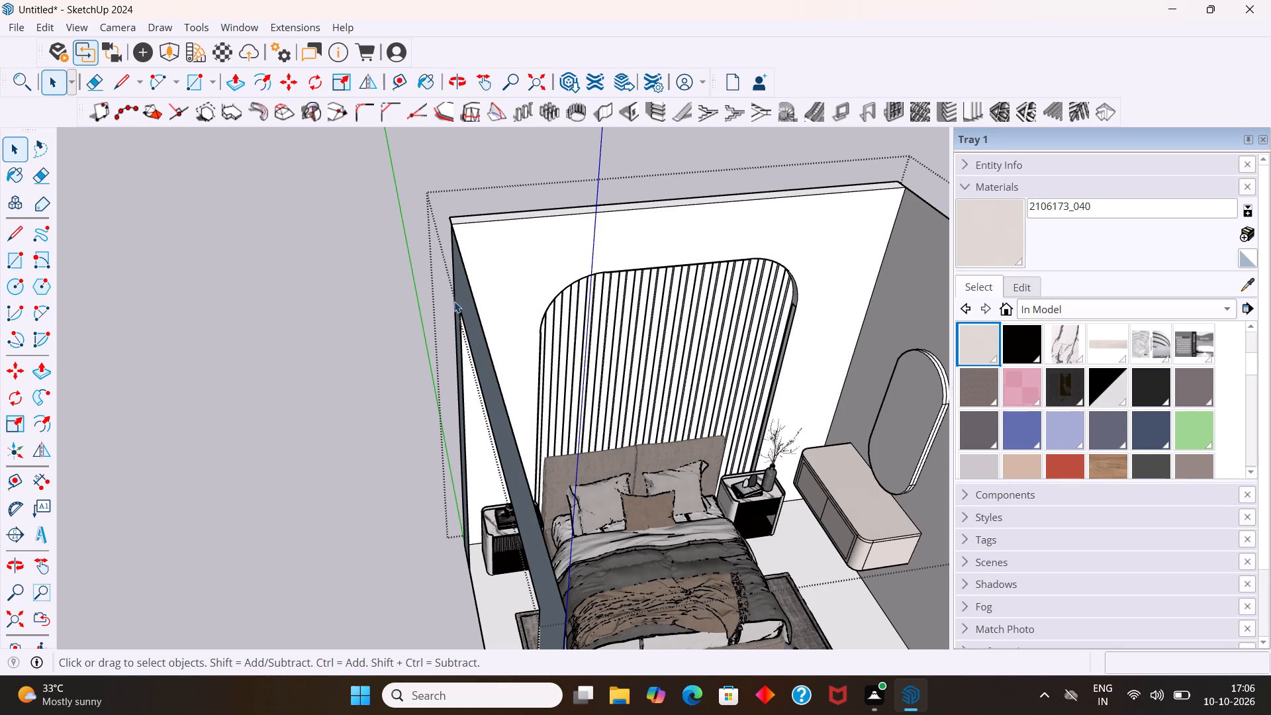
Erase the dividing line around the elongated wall mirror's rim along its upper curve and both straight sides.
{"action": "scroll", "coordinate": [459, 307], "scroll_direction": "down", "scroll_amount": 8}
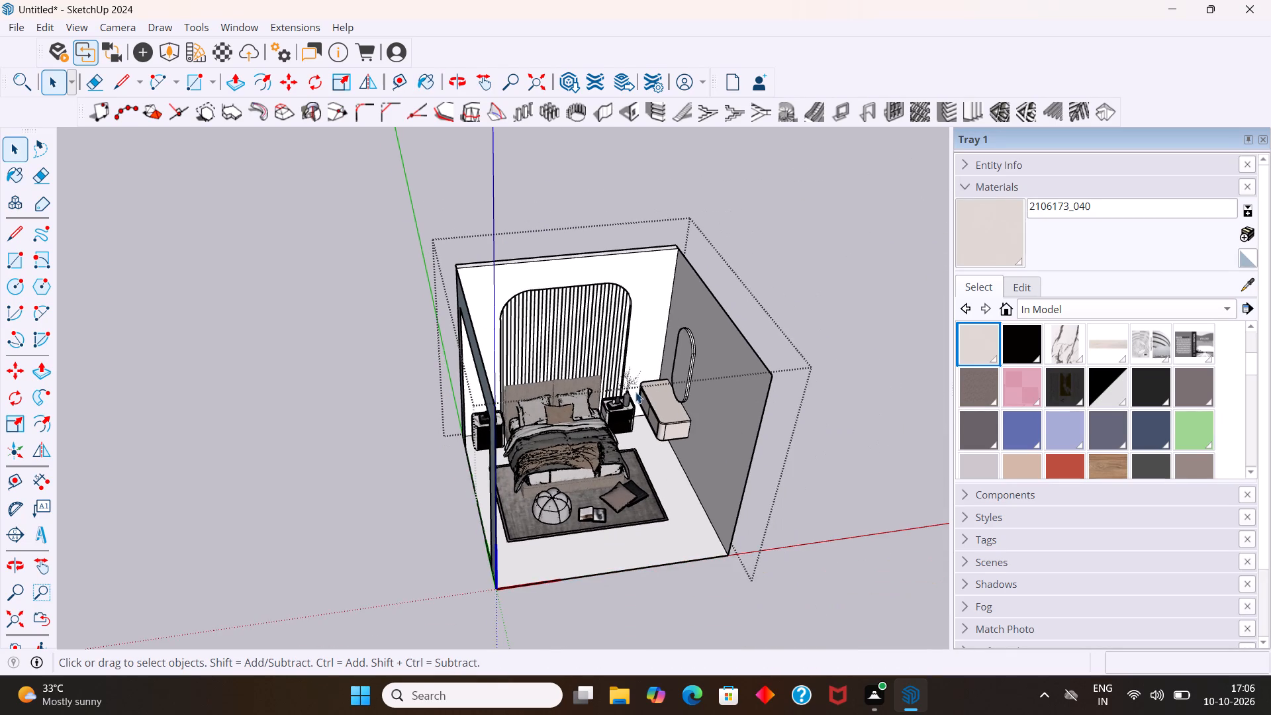
{"action": "scroll", "coordinate": [792, 349], "scroll_direction": "up", "scroll_amount": 7}
{"action": "scroll", "coordinate": [720, 351], "scroll_direction": "up", "scroll_amount": 8}
{"action": "scroll", "coordinate": [629, 354], "scroll_direction": "up", "scroll_amount": 2}
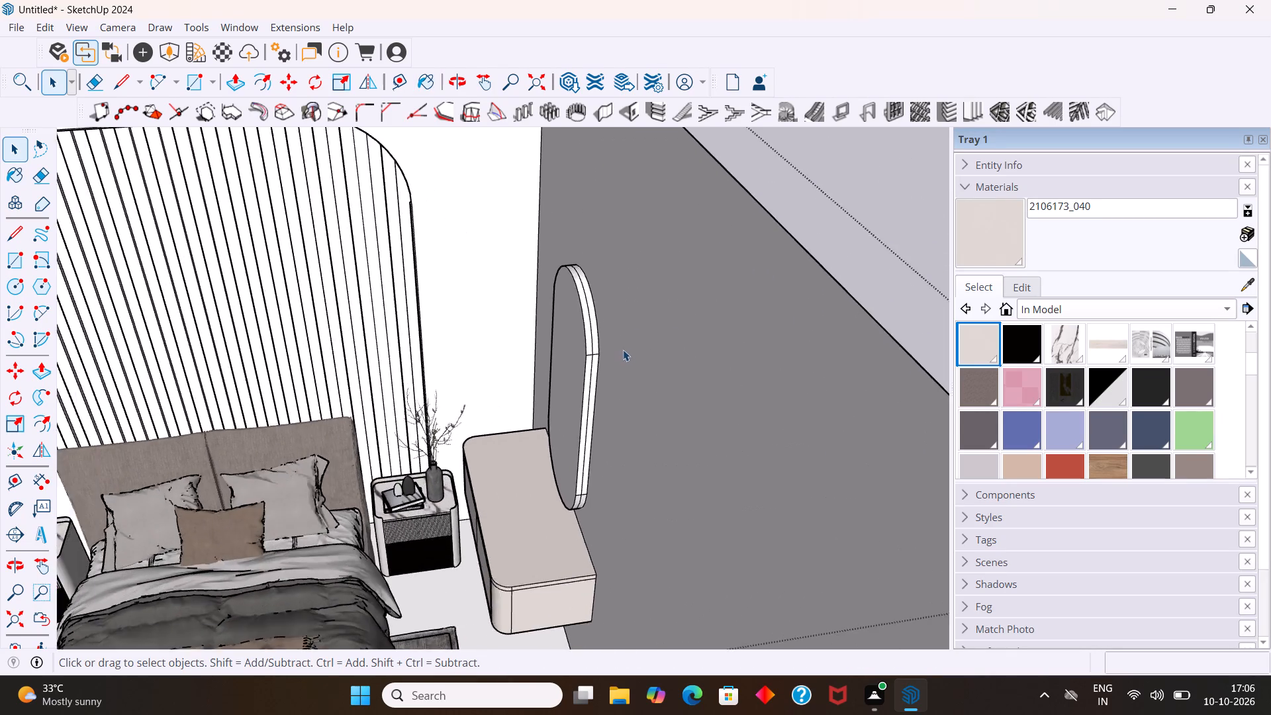
{"action": "scroll", "coordinate": [623, 350], "scroll_direction": "up", "scroll_amount": 19}
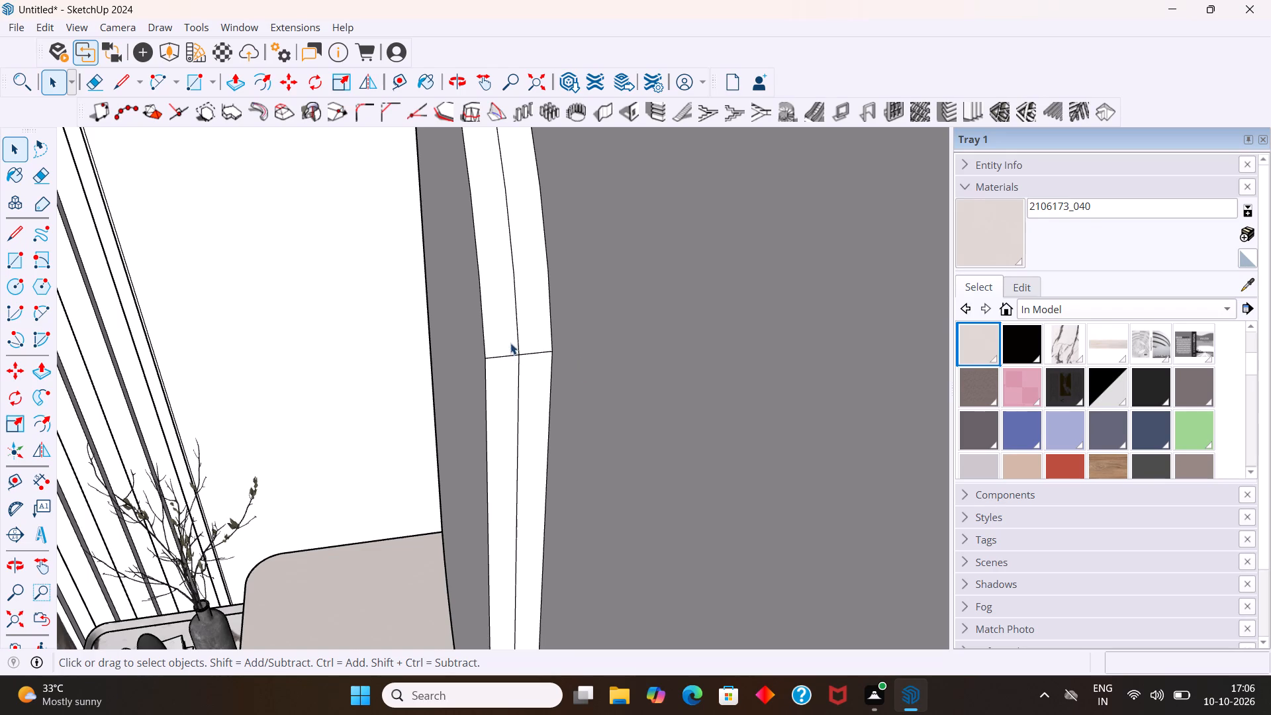
{"action": "key", "text": "d"}
{"action": "key", "text": "e"}
{"action": "left_click", "coordinate": [516, 316]}
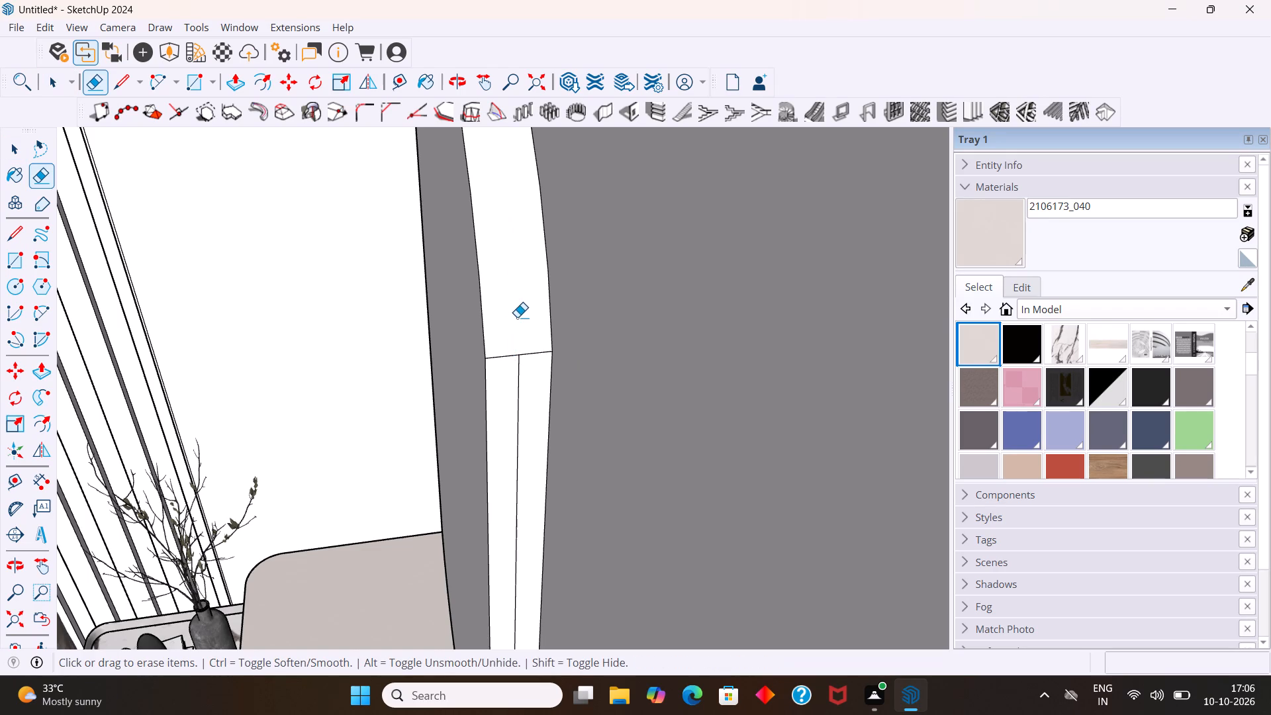
{"action": "left_click", "coordinate": [517, 391]}
{"action": "middle_click_drag", "start_coordinate": [442, 396], "coordinate": [651, 486]}
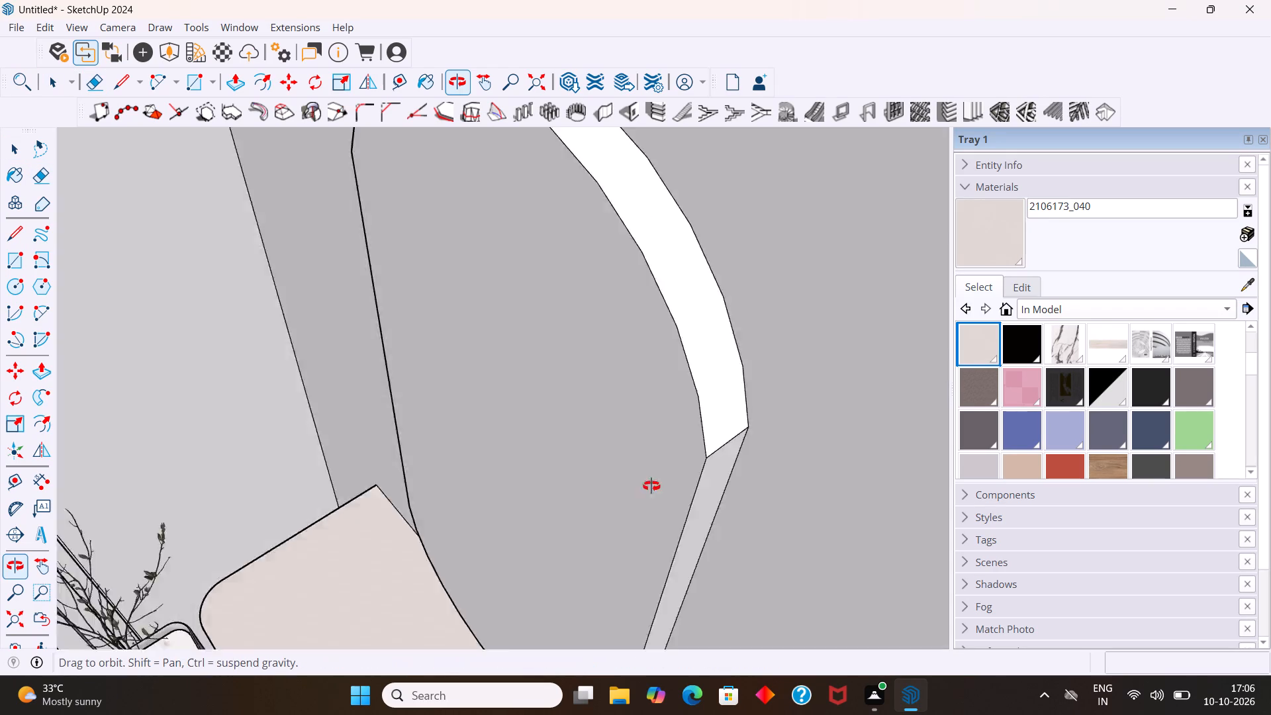
{"action": "middle_click_drag", "start_coordinate": [651, 486], "coordinate": [1171, 475]}
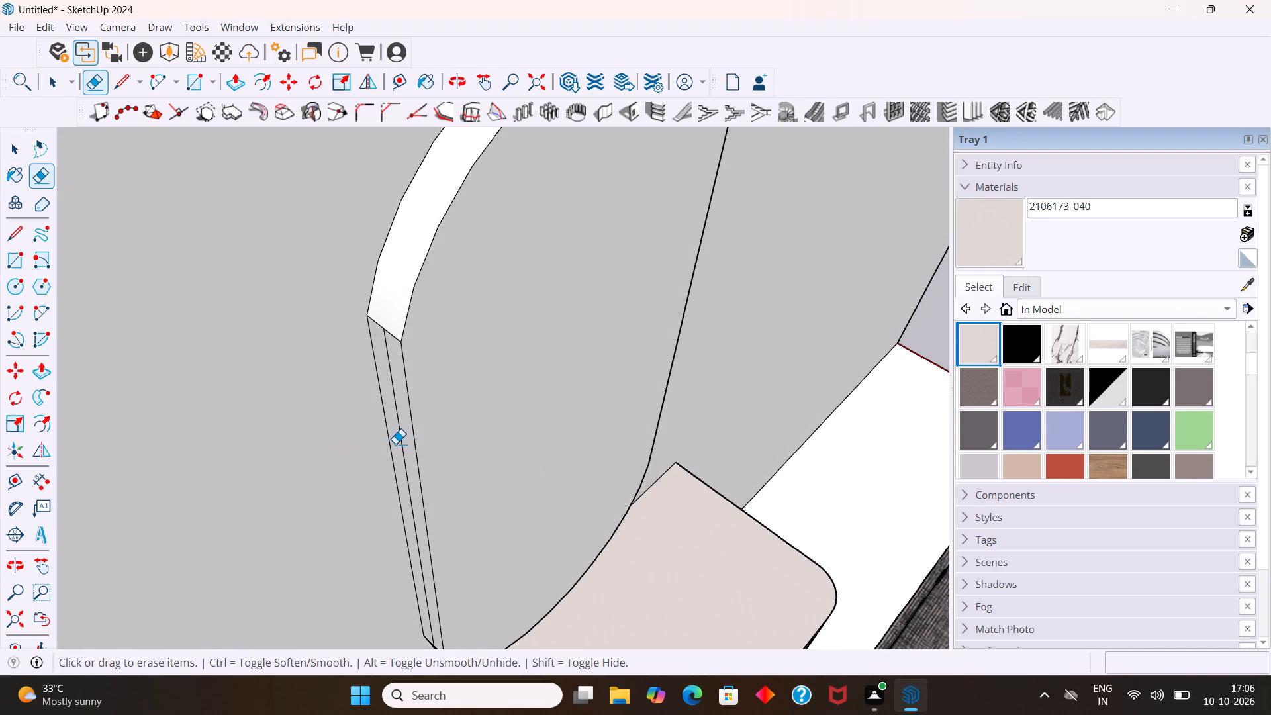
{"action": "left_click", "coordinate": [399, 442]}
Erase the remaining dividing line on the lower curve of the mirror's rim, just above the console.
{"action": "middle_click_drag", "start_coordinate": [584, 546], "coordinate": [535, 414]}
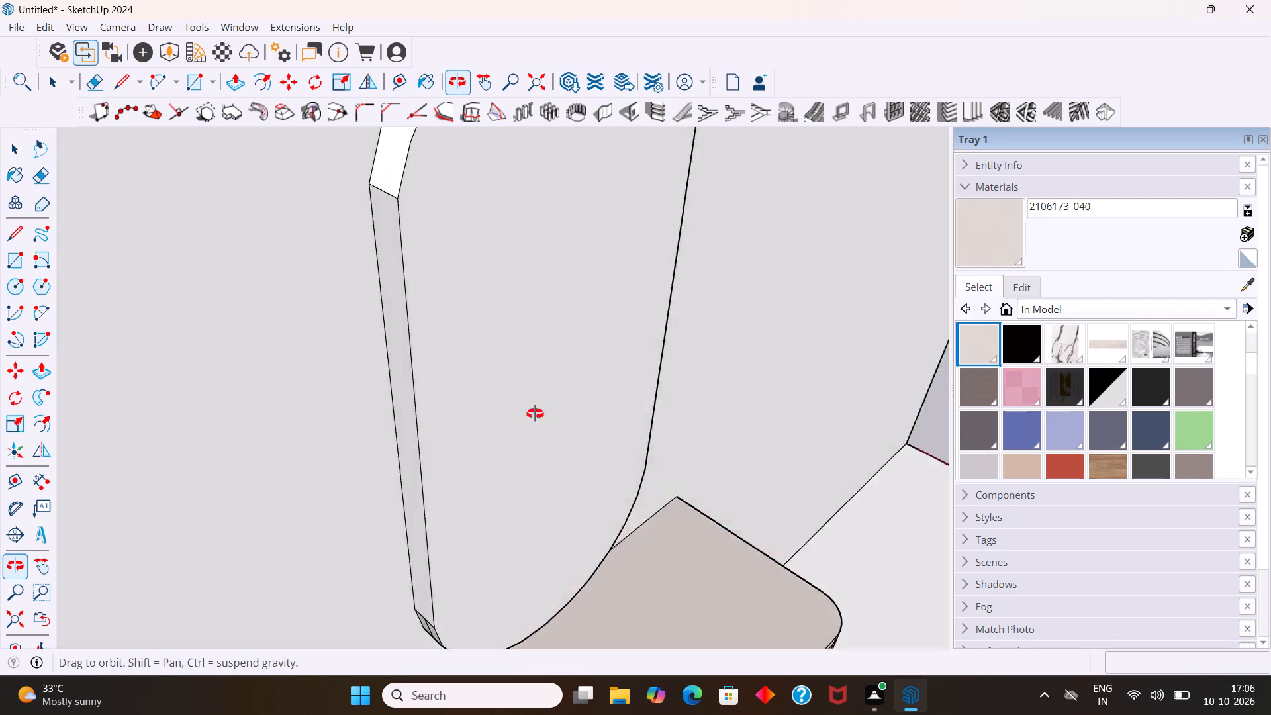
{"action": "middle_click_drag", "start_coordinate": [535, 414], "coordinate": [425, 147]}
{"action": "middle_click_drag", "start_coordinate": [437, 714], "coordinate": [482, 593]}
{"action": "middle_click_drag", "start_coordinate": [432, 631], "coordinate": [498, 502]}
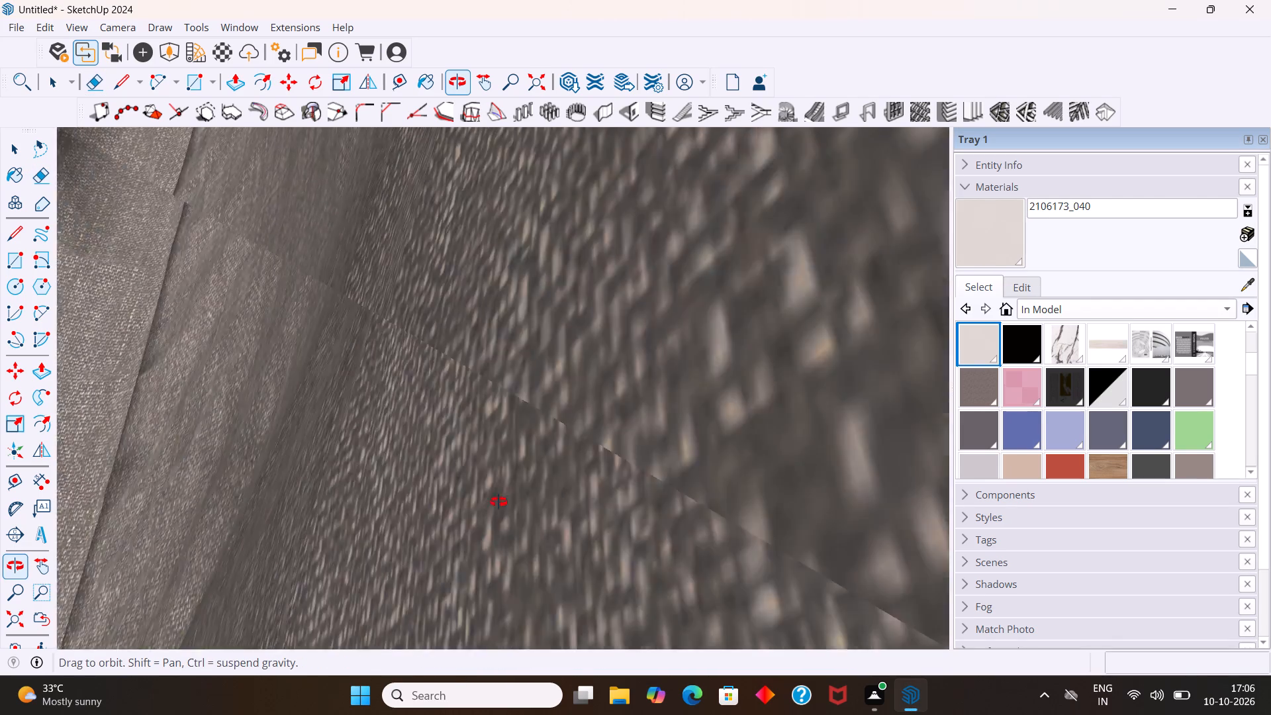
{"action": "middle_click_drag", "start_coordinate": [498, 502], "coordinate": [320, 630]}
{"action": "scroll", "coordinate": [378, 632], "scroll_direction": "up", "scroll_amount": 8}
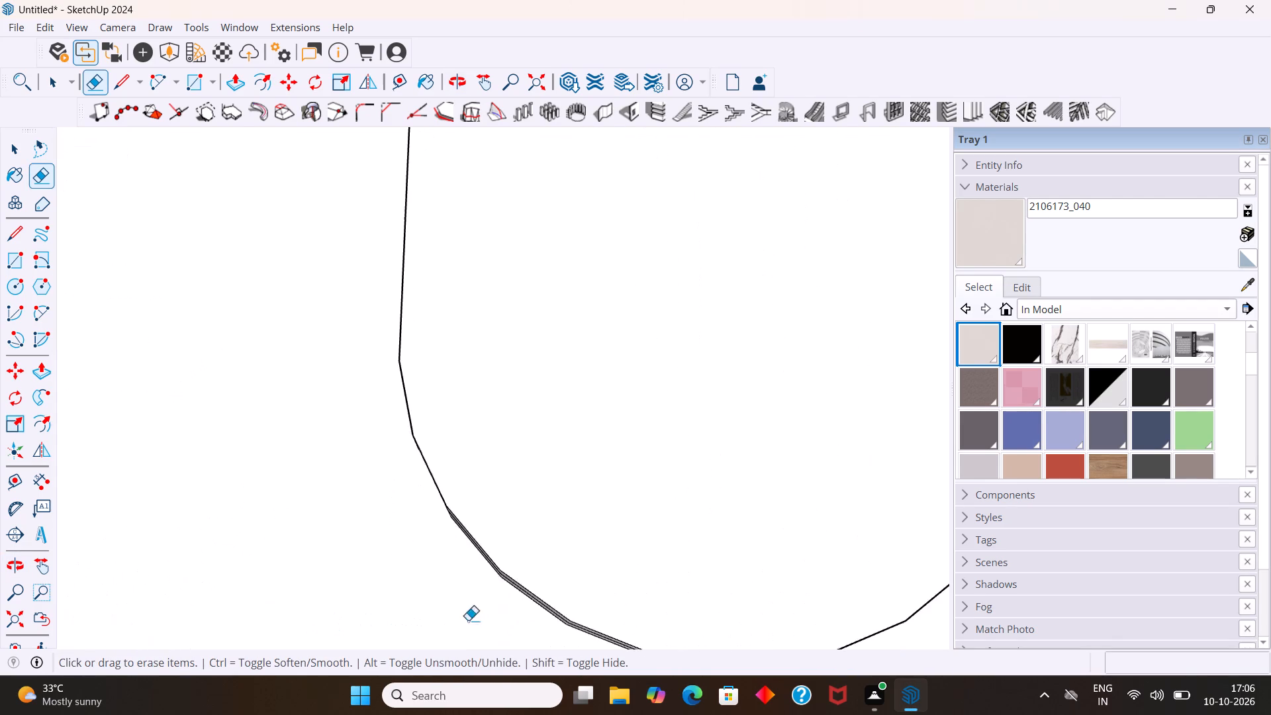
{"action": "middle_click_drag", "start_coordinate": [471, 617], "coordinate": [502, 584]}
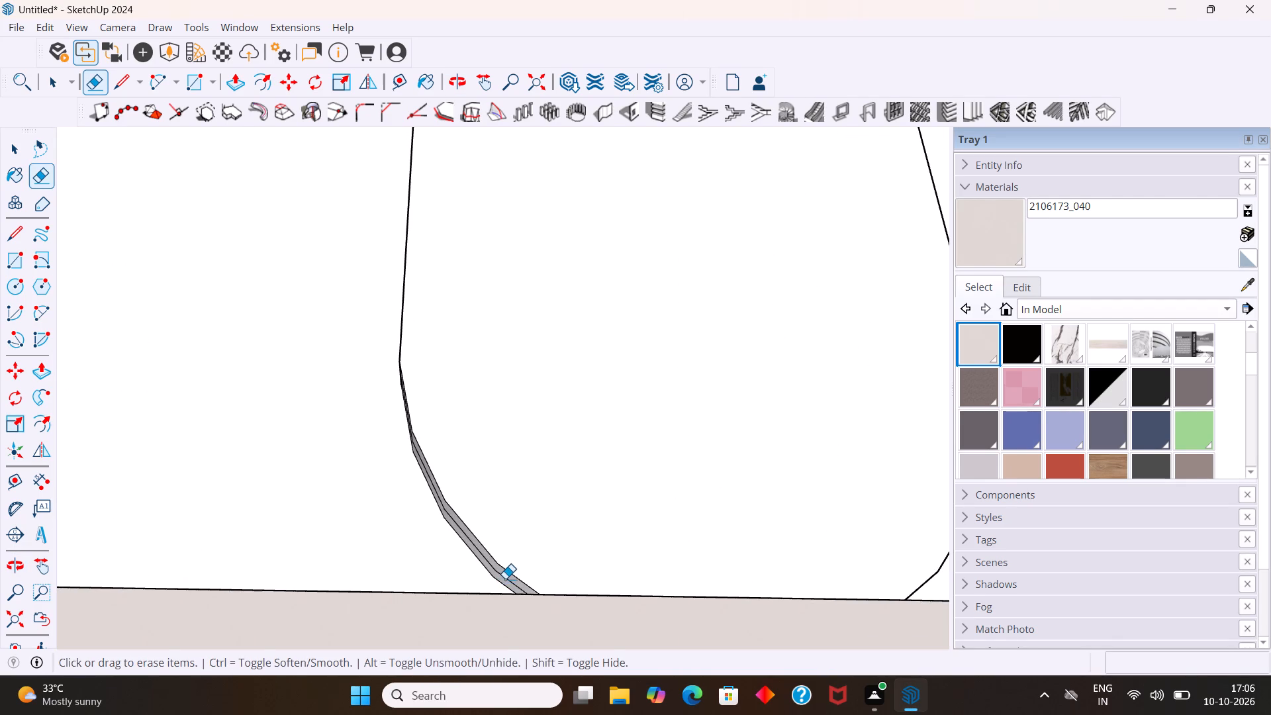
{"action": "left_click", "coordinate": [507, 580]}
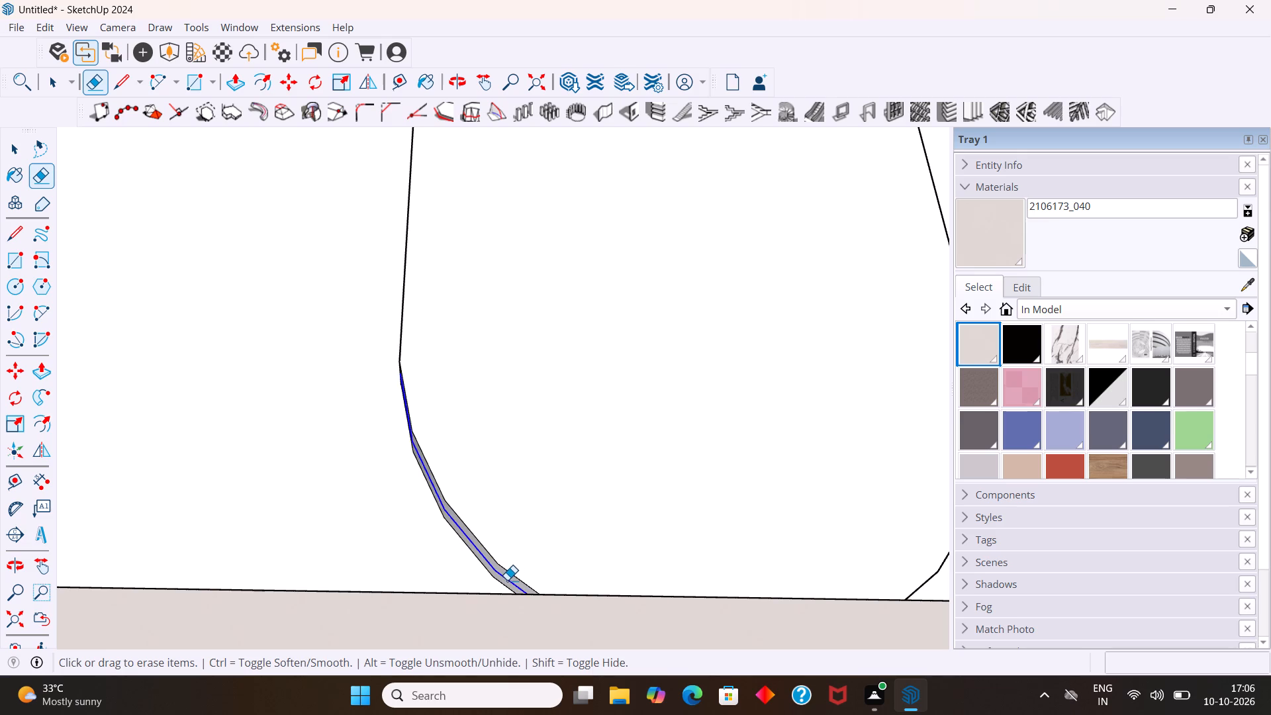
{"action": "key", "text": "space"}
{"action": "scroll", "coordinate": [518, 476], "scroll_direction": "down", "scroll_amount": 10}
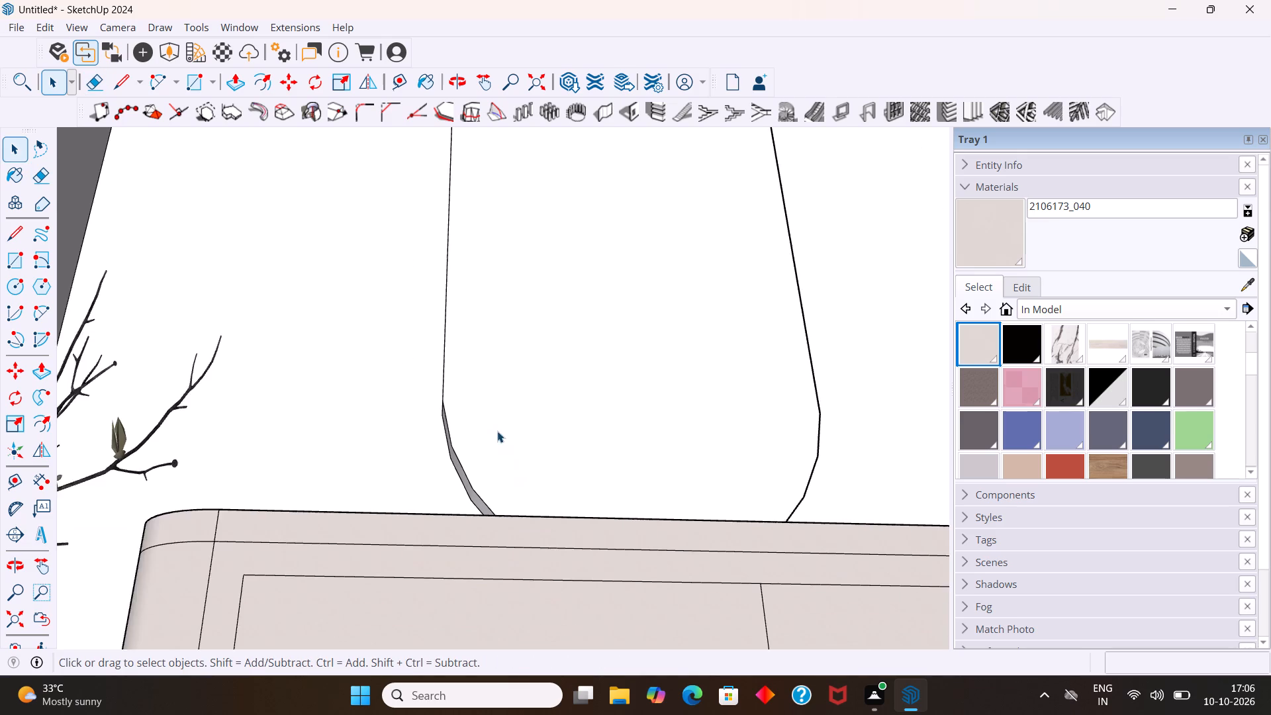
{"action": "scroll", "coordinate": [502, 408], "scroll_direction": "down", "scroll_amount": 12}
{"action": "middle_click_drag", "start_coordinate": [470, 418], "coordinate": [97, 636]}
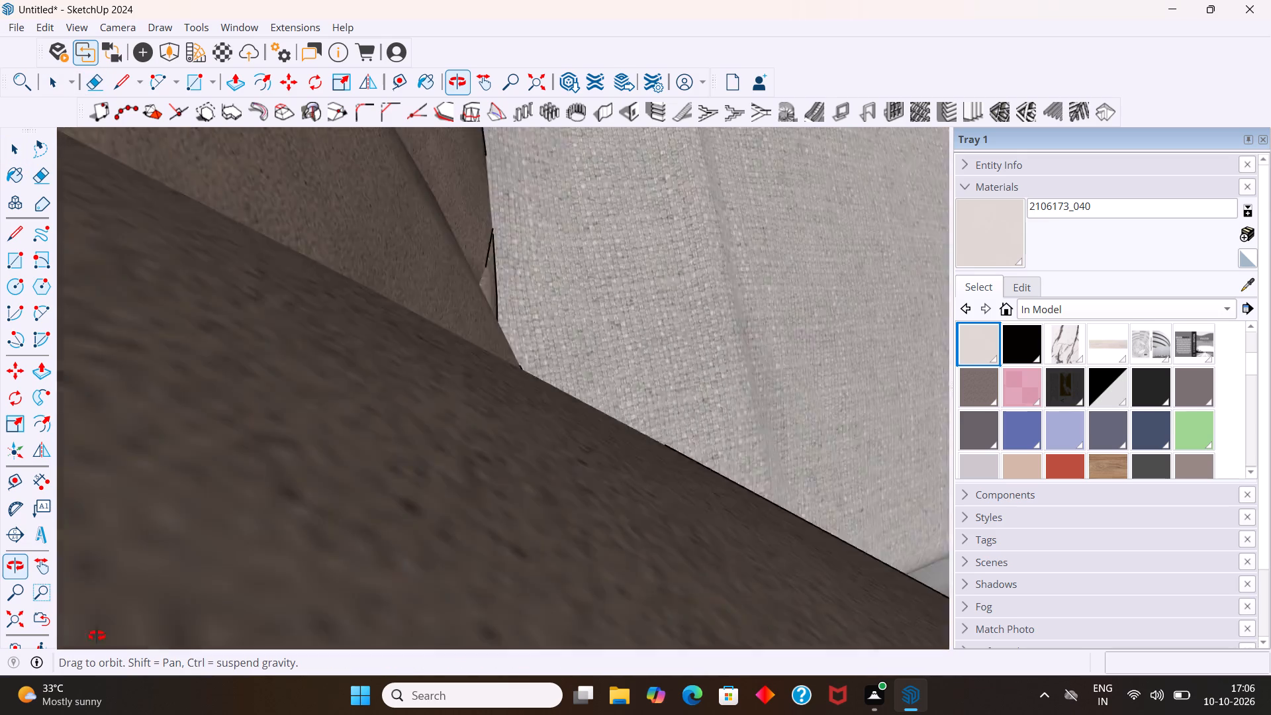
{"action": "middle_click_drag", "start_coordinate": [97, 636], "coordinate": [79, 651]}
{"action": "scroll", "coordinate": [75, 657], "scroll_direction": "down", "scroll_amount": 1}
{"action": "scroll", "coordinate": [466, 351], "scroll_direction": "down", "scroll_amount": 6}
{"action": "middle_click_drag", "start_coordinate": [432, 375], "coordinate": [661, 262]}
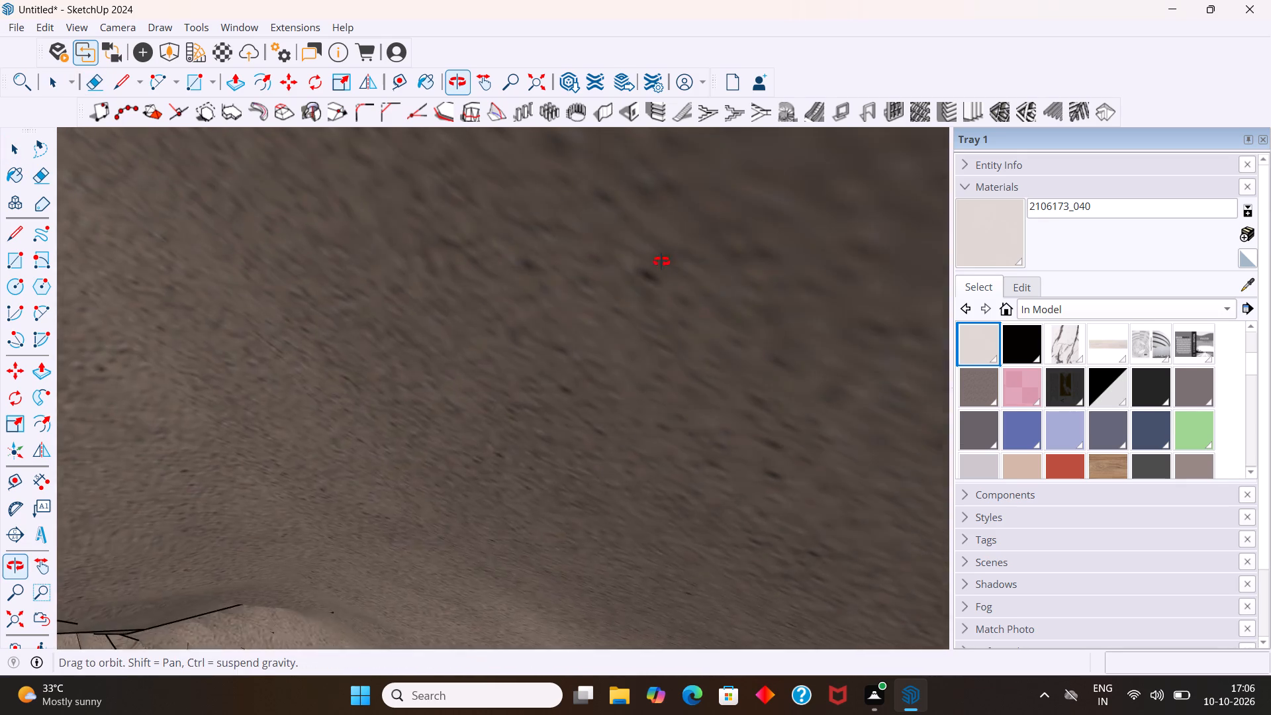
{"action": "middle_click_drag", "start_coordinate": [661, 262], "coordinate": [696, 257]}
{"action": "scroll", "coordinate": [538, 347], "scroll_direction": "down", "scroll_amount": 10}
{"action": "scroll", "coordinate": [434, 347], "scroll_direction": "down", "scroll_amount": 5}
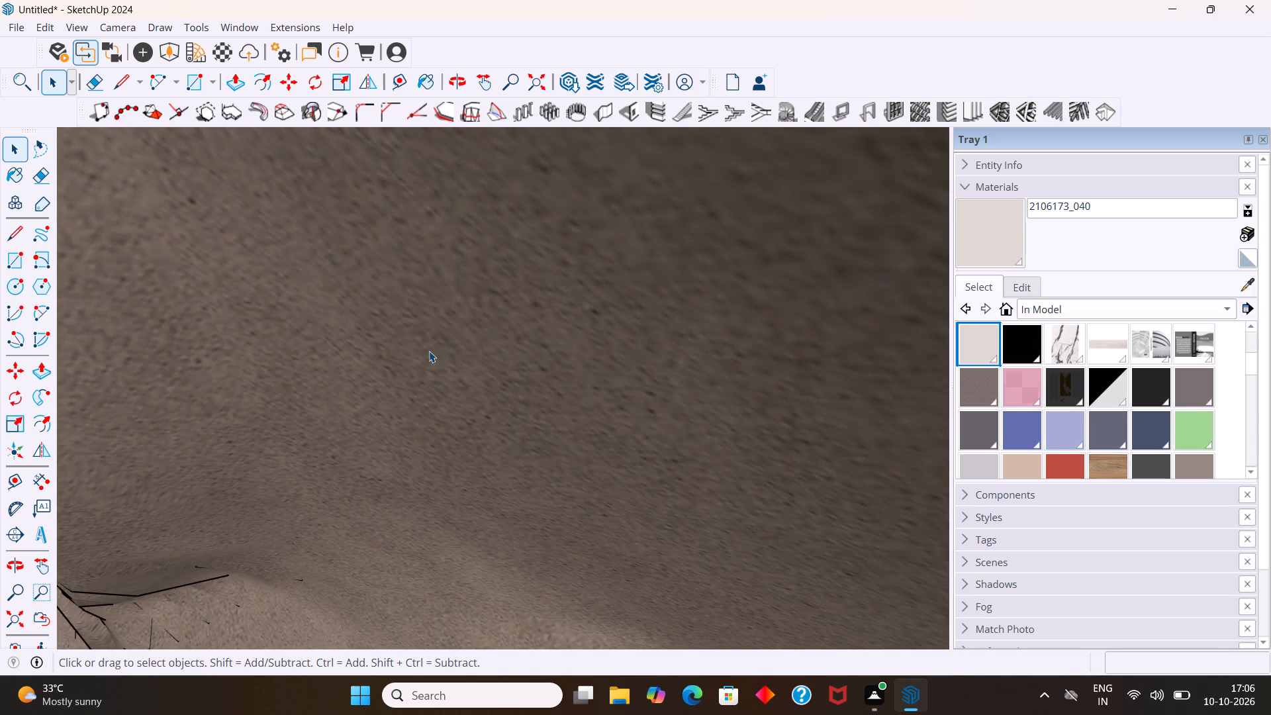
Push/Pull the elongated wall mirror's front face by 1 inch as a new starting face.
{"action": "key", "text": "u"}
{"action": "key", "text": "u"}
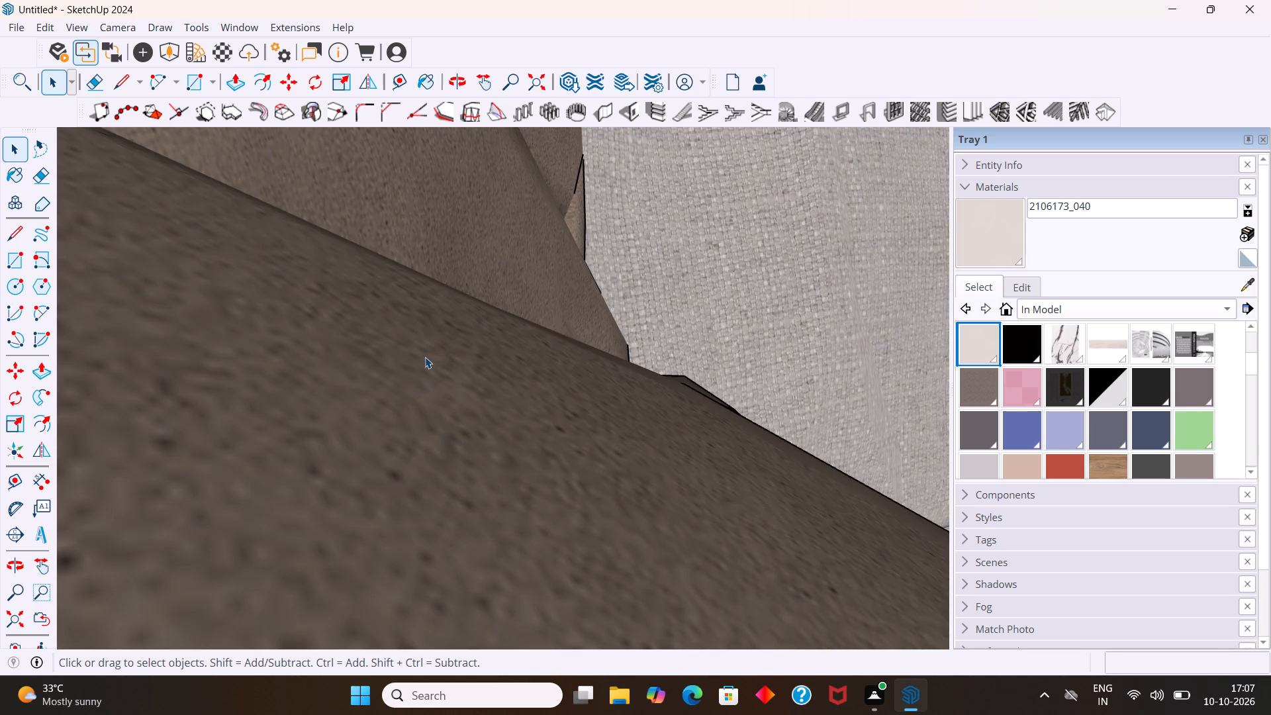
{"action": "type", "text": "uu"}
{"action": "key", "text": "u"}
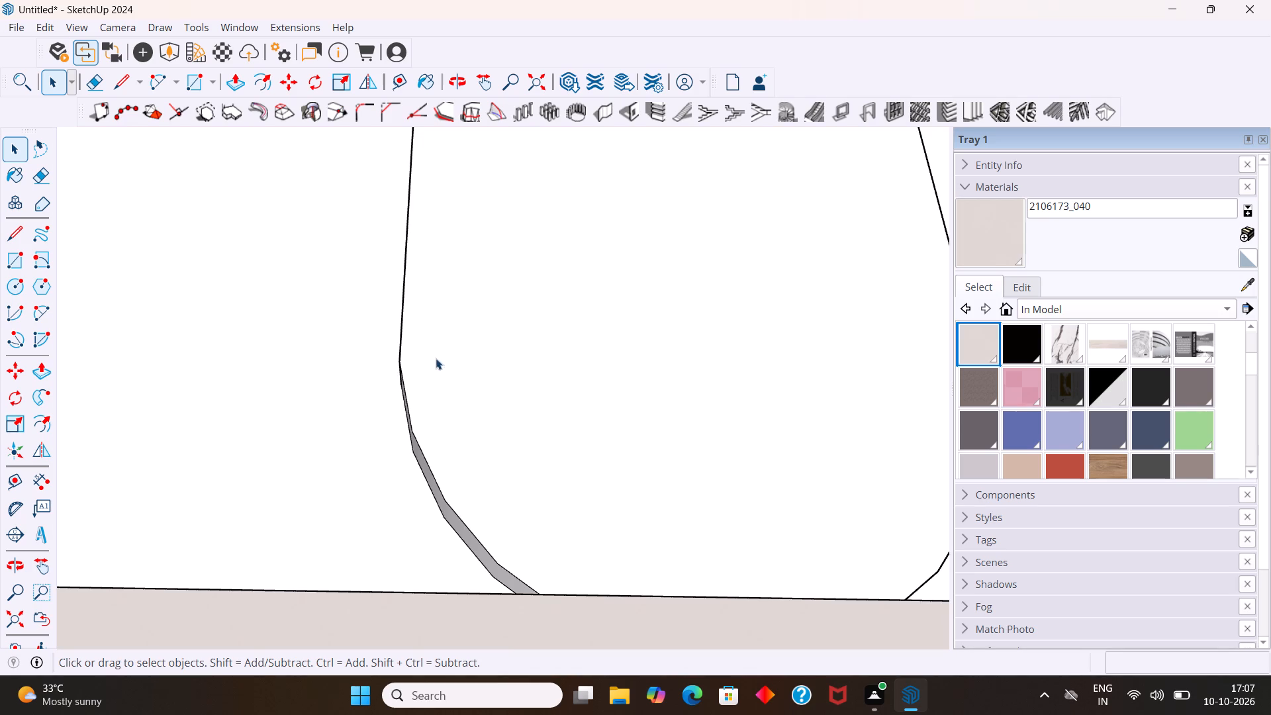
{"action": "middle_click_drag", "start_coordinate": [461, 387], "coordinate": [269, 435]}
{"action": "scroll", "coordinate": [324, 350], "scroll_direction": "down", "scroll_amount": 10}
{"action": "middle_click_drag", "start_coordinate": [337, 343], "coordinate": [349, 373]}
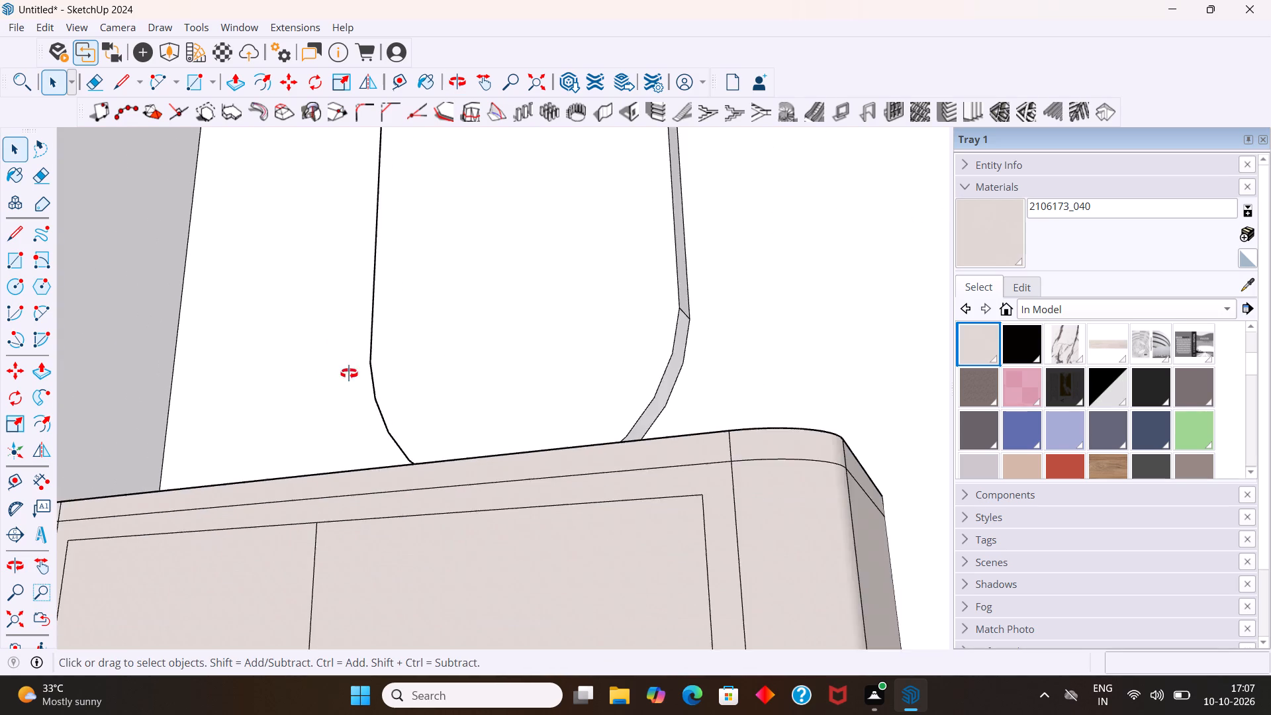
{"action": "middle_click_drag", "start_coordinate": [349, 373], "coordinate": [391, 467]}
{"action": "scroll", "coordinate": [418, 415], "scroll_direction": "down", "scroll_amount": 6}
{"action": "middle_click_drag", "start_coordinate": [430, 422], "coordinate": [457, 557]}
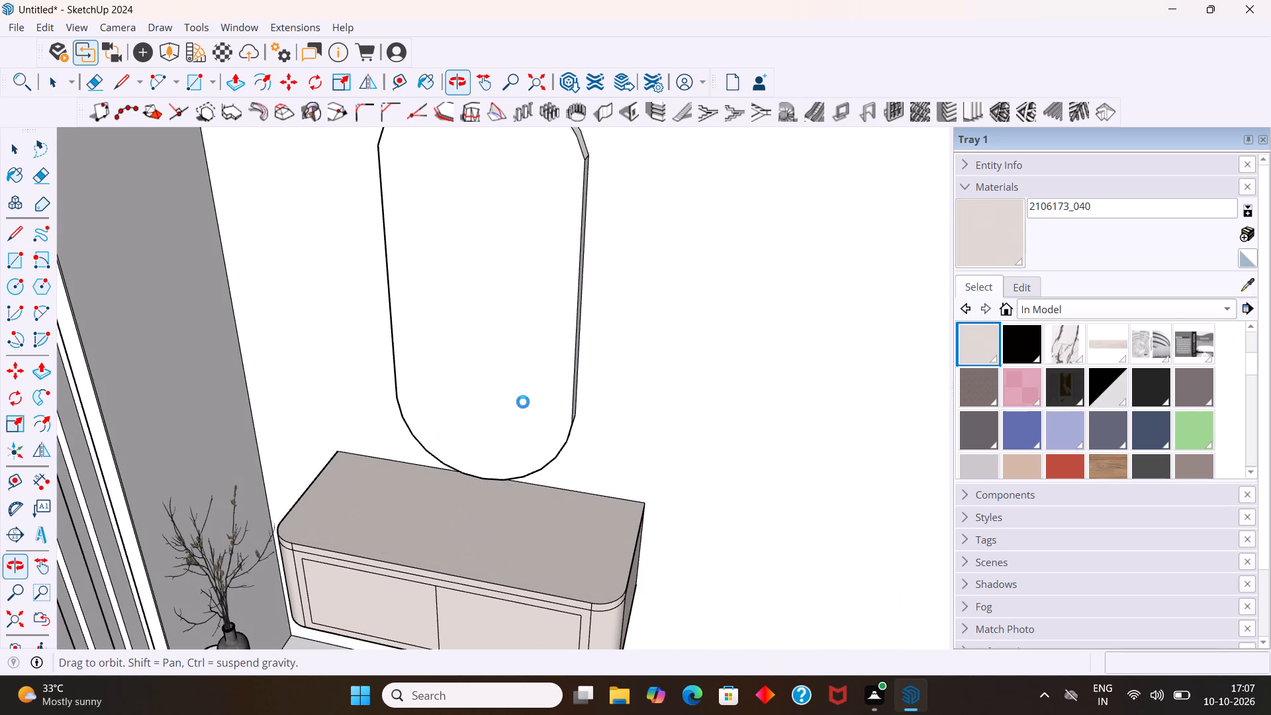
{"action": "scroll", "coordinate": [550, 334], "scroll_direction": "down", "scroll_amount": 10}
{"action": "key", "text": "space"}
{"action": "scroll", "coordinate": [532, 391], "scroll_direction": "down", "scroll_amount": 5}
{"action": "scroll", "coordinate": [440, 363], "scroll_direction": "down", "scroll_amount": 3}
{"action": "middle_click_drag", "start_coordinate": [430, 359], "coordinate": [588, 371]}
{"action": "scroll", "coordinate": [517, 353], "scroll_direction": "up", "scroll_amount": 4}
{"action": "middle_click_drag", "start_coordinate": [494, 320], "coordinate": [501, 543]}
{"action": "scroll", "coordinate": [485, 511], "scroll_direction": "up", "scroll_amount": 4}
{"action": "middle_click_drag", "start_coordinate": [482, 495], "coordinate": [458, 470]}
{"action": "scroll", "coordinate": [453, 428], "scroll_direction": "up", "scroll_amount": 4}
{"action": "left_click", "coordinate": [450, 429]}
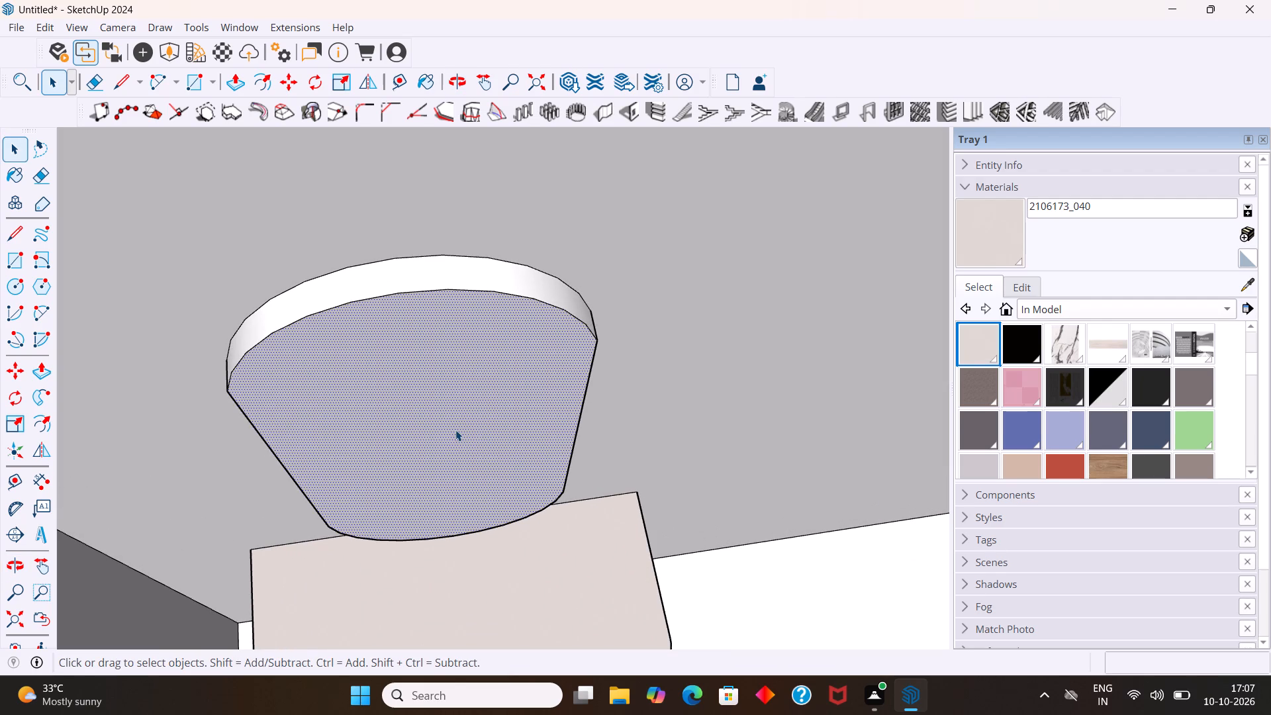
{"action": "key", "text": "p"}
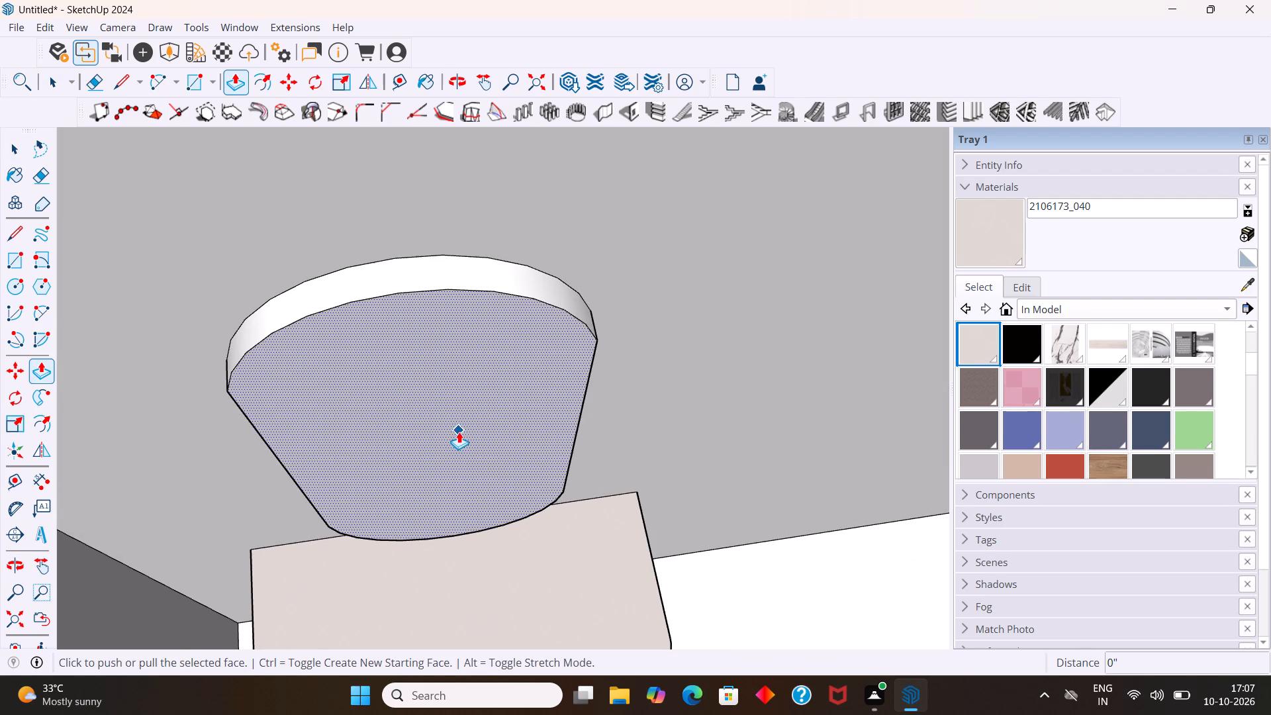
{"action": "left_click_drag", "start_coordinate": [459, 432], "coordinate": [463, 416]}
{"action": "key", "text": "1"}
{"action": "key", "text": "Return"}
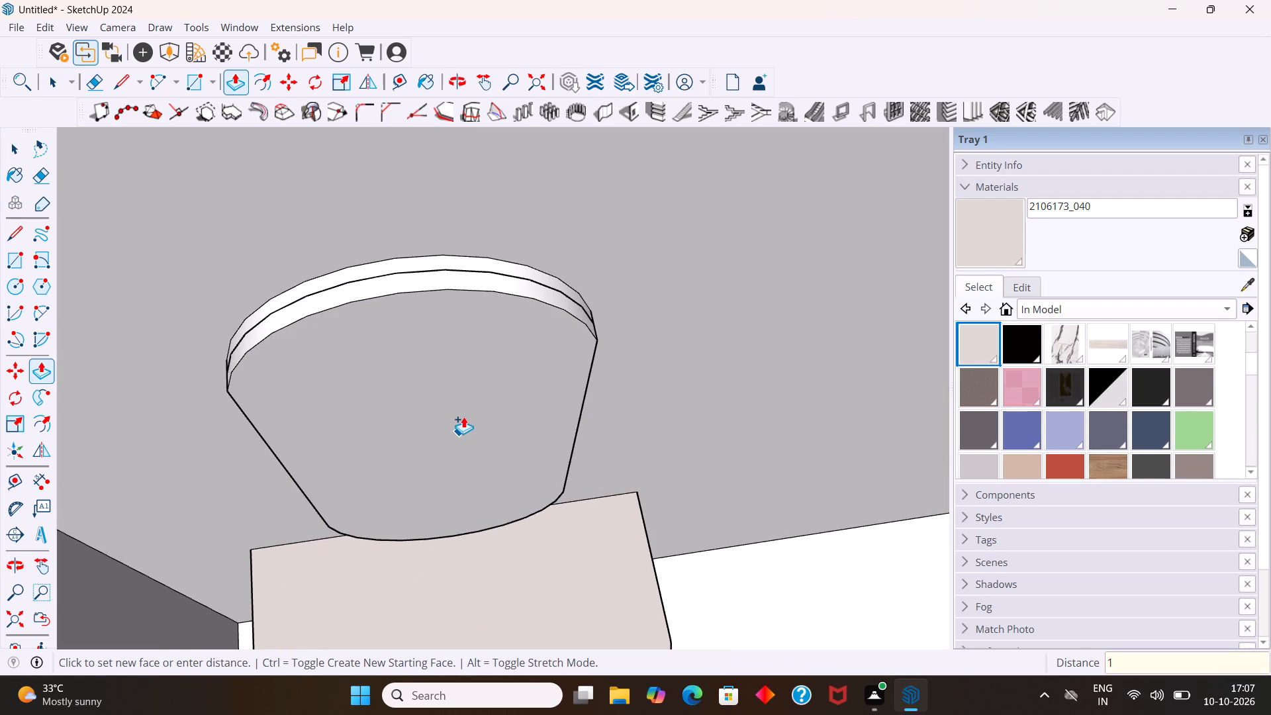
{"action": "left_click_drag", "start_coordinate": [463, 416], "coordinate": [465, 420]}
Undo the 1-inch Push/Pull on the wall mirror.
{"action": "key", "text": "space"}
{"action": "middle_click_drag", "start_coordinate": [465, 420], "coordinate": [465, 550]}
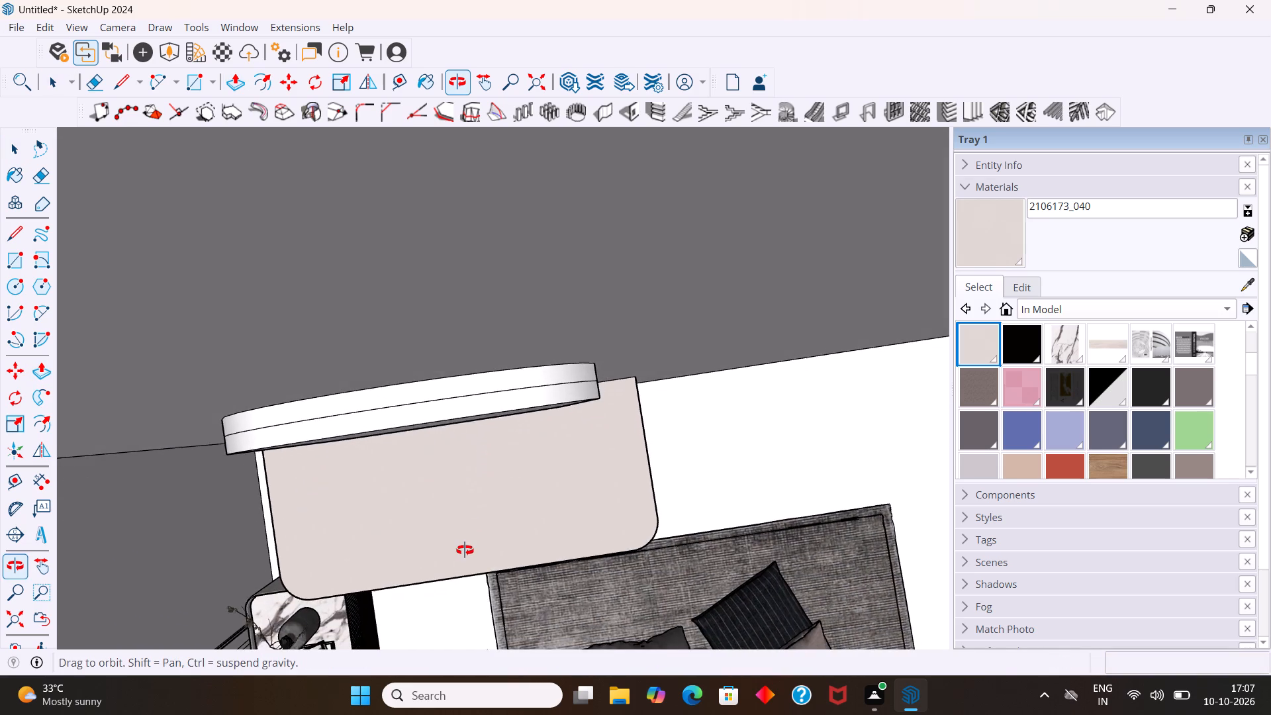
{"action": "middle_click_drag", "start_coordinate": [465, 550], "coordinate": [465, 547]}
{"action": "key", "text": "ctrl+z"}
Push/Pull the wall mirror's front face by 0.5 inch as a new starting face.
{"action": "middle_click_drag", "start_coordinate": [469, 480], "coordinate": [465, 442]}
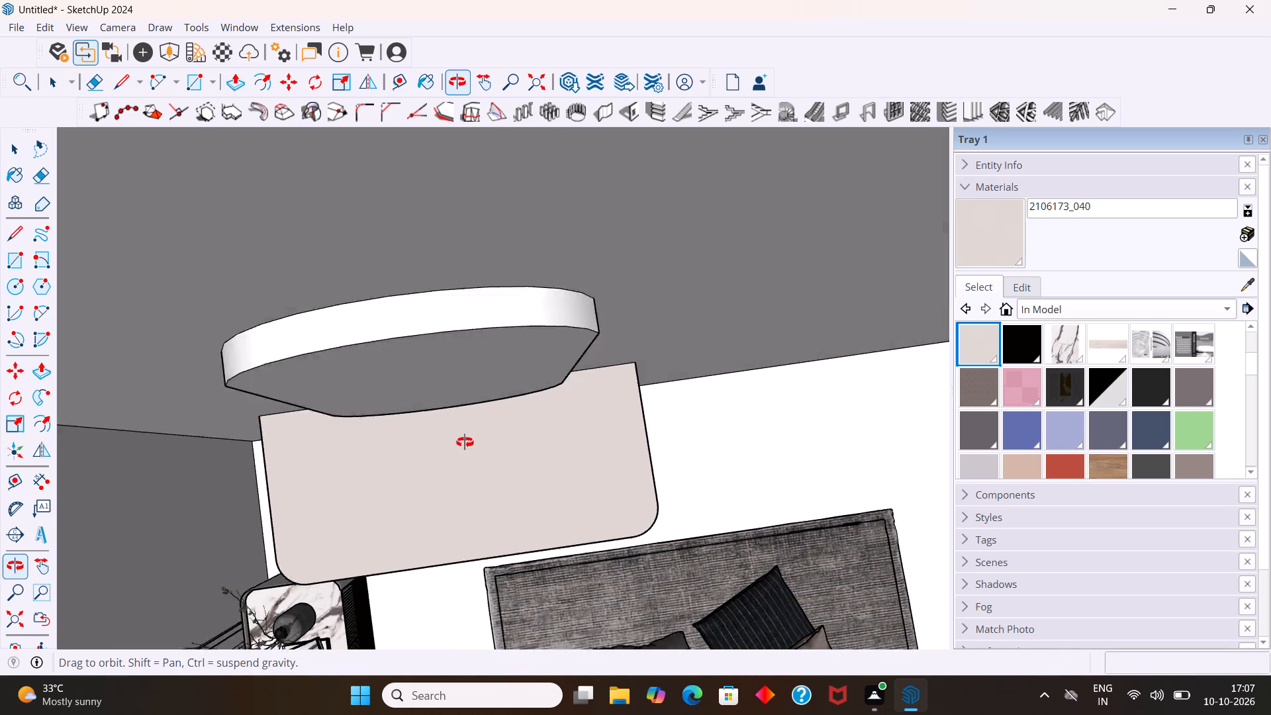
{"action": "middle_click_drag", "start_coordinate": [465, 442], "coordinate": [464, 389]}
{"action": "left_click", "coordinate": [467, 254]}
{"action": "scroll", "coordinate": [475, 225], "scroll_direction": "down", "scroll_amount": 10}
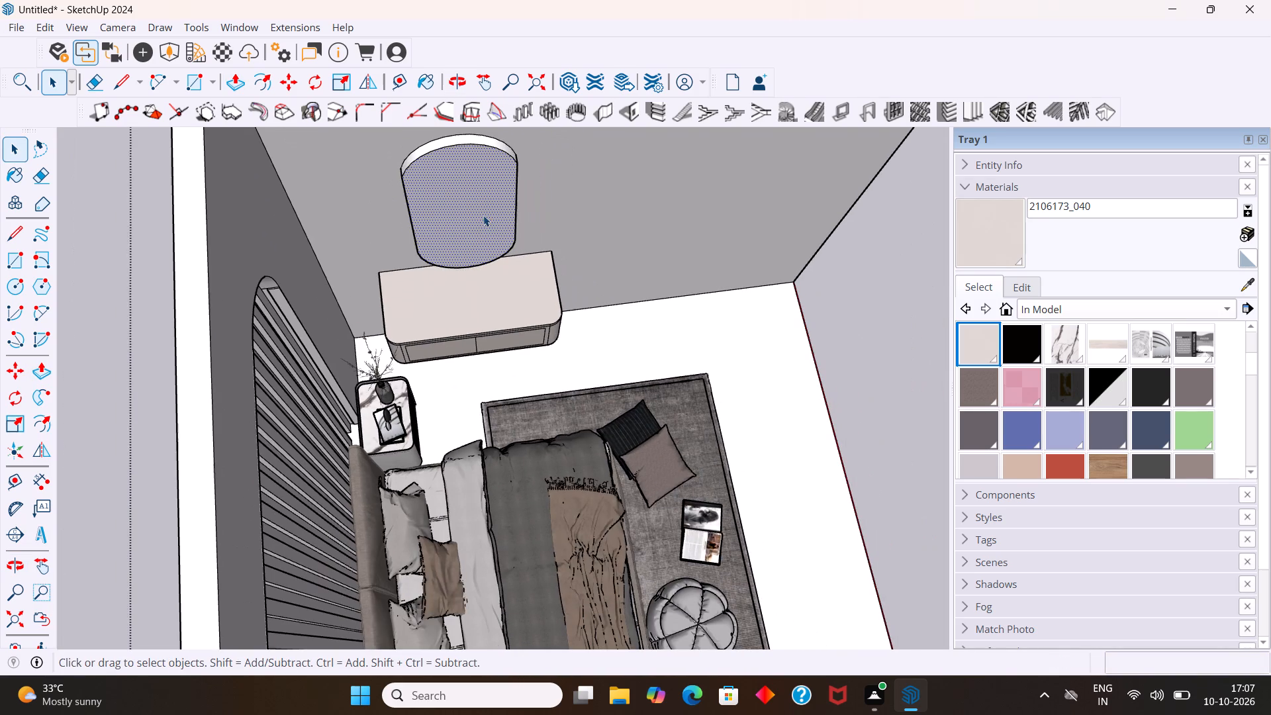
{"action": "key", "text": "p"}
{"action": "left_click", "coordinate": [475, 220]}
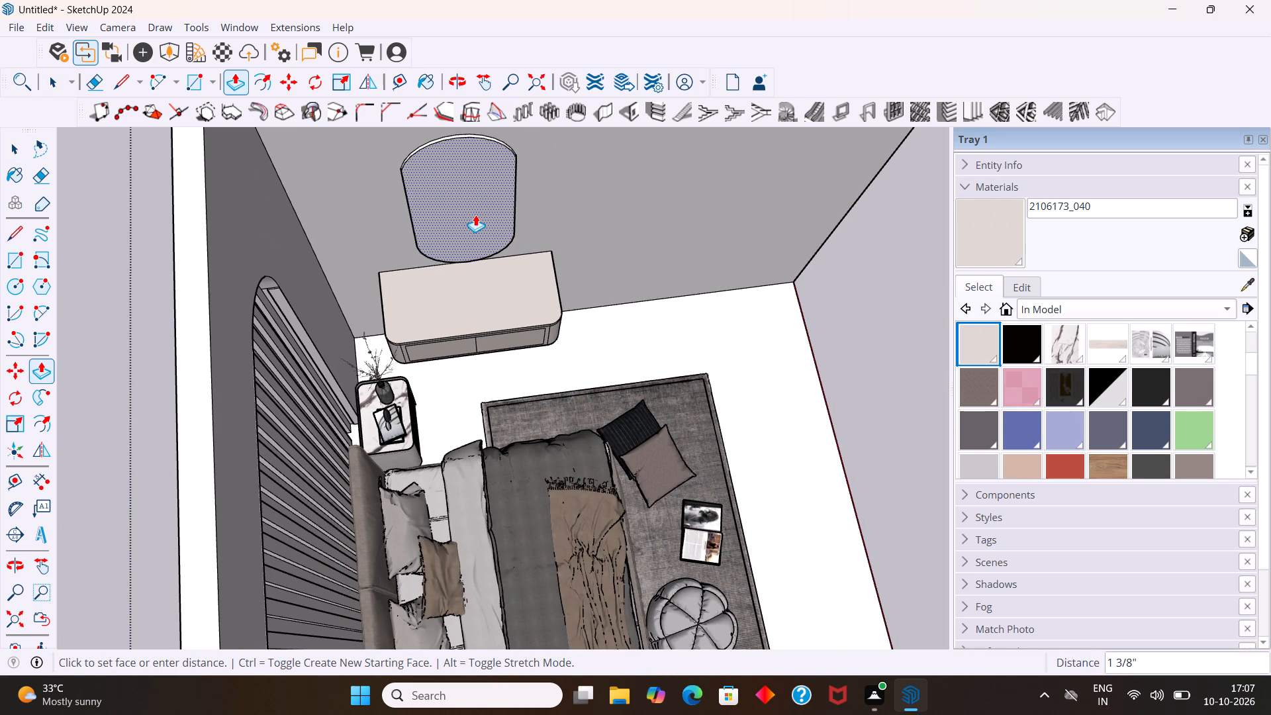
{"action": "key", "text": "ctrl+z"}
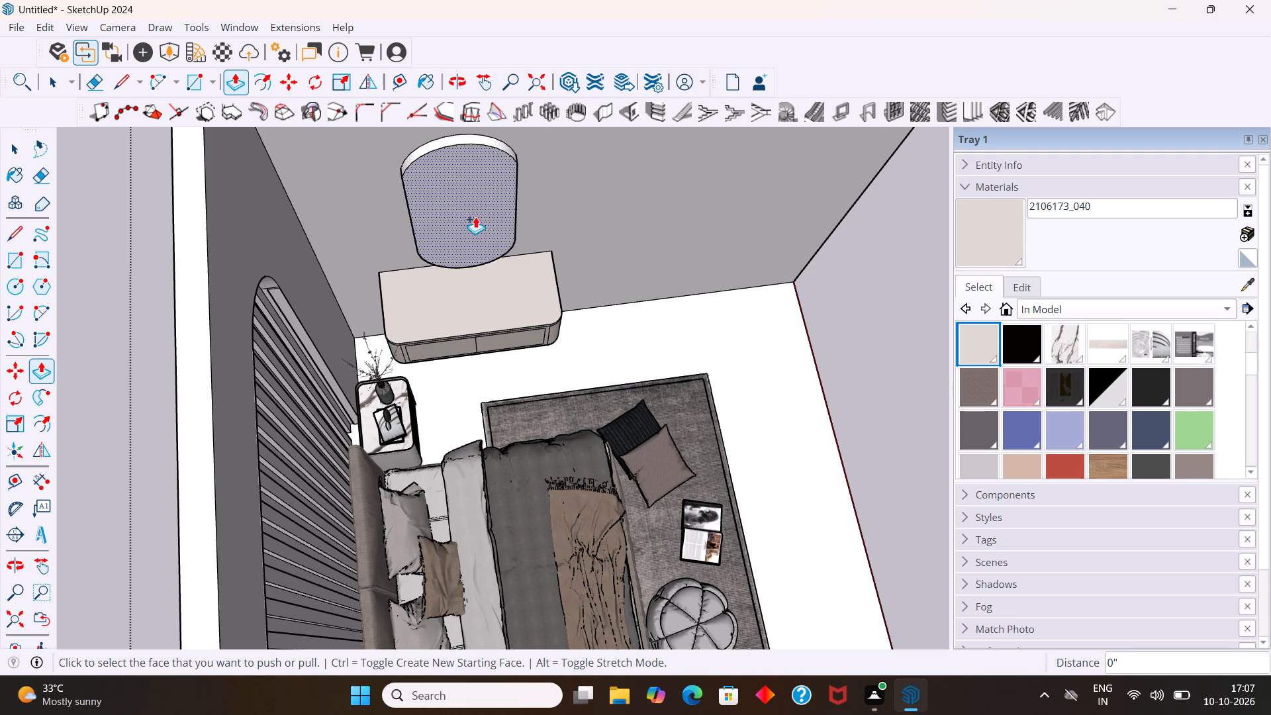
{"action": "left_click", "coordinate": [475, 216]}
{"action": "key", "text": "0"}
{"action": "key", "text": "period"}
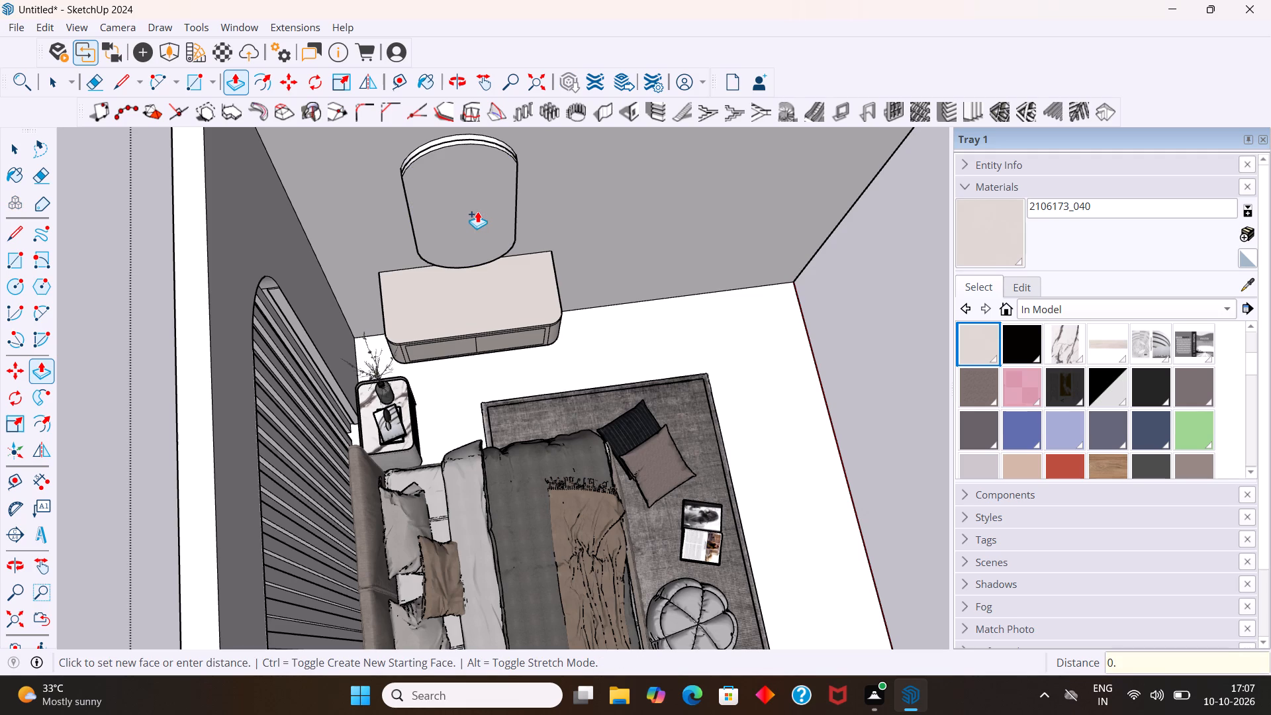
{"action": "key", "text": "5"}
{"action": "key", "text": "Return"}
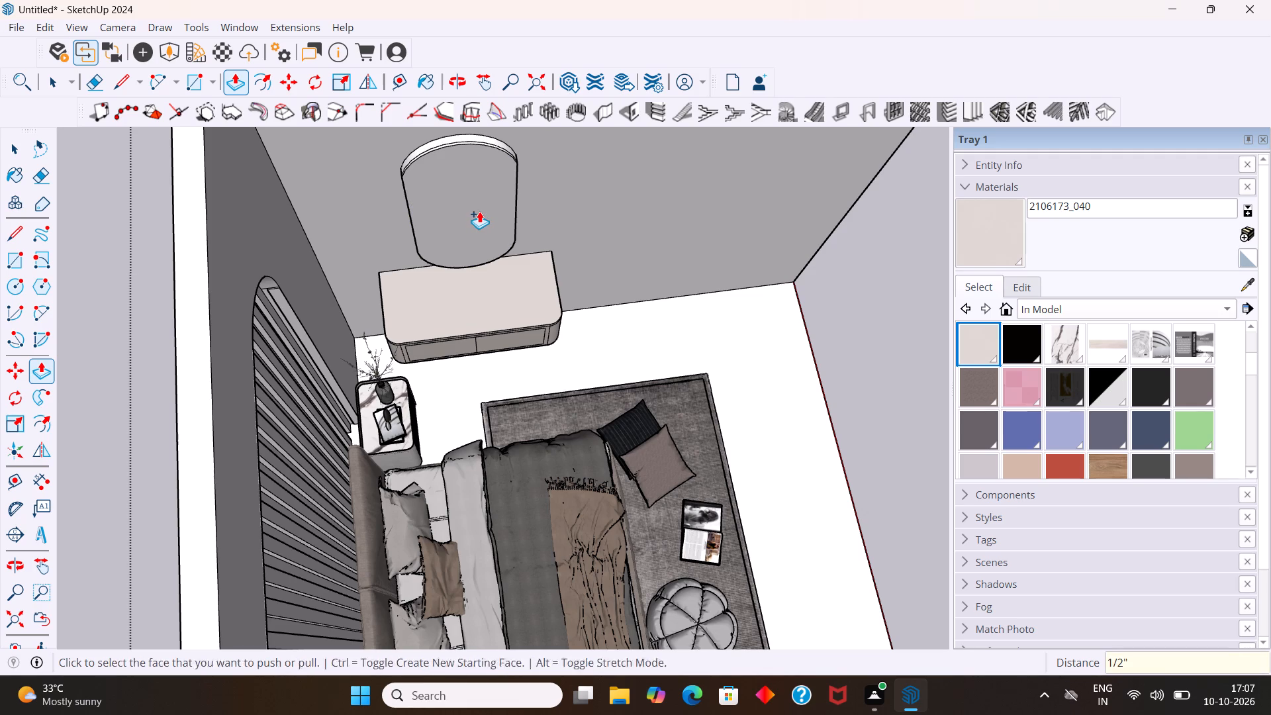
{"action": "key", "text": "space"}
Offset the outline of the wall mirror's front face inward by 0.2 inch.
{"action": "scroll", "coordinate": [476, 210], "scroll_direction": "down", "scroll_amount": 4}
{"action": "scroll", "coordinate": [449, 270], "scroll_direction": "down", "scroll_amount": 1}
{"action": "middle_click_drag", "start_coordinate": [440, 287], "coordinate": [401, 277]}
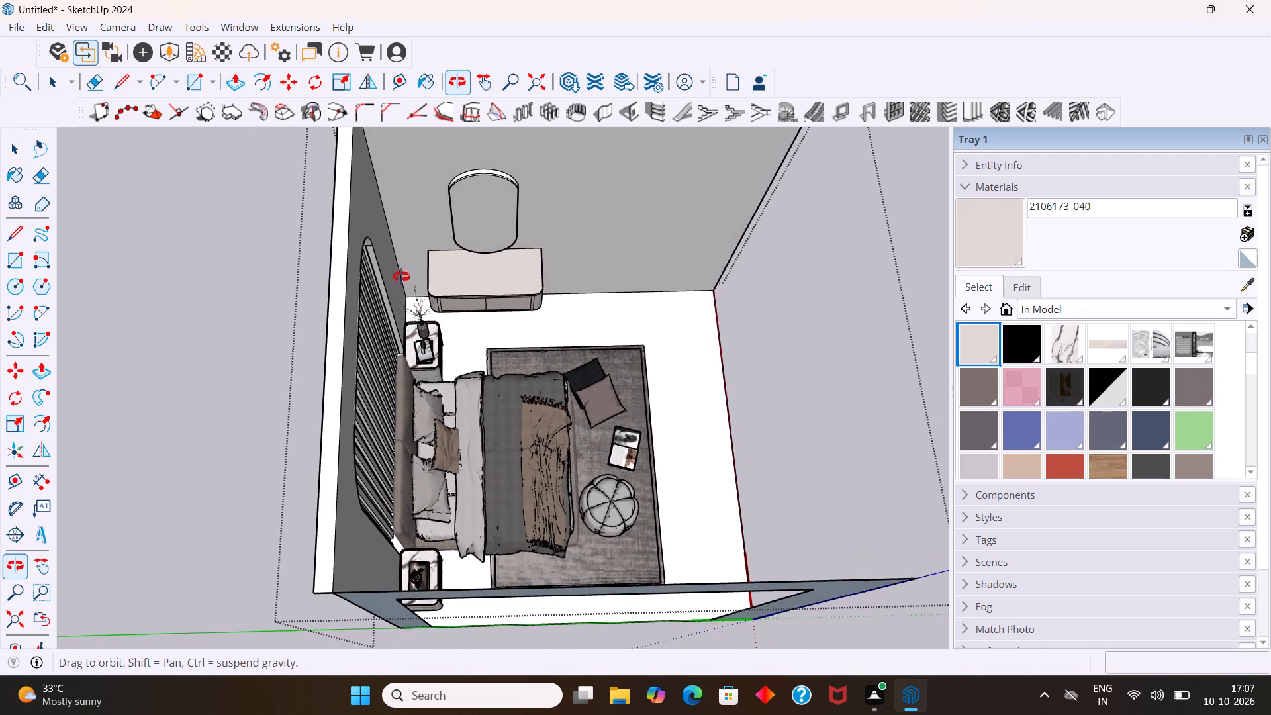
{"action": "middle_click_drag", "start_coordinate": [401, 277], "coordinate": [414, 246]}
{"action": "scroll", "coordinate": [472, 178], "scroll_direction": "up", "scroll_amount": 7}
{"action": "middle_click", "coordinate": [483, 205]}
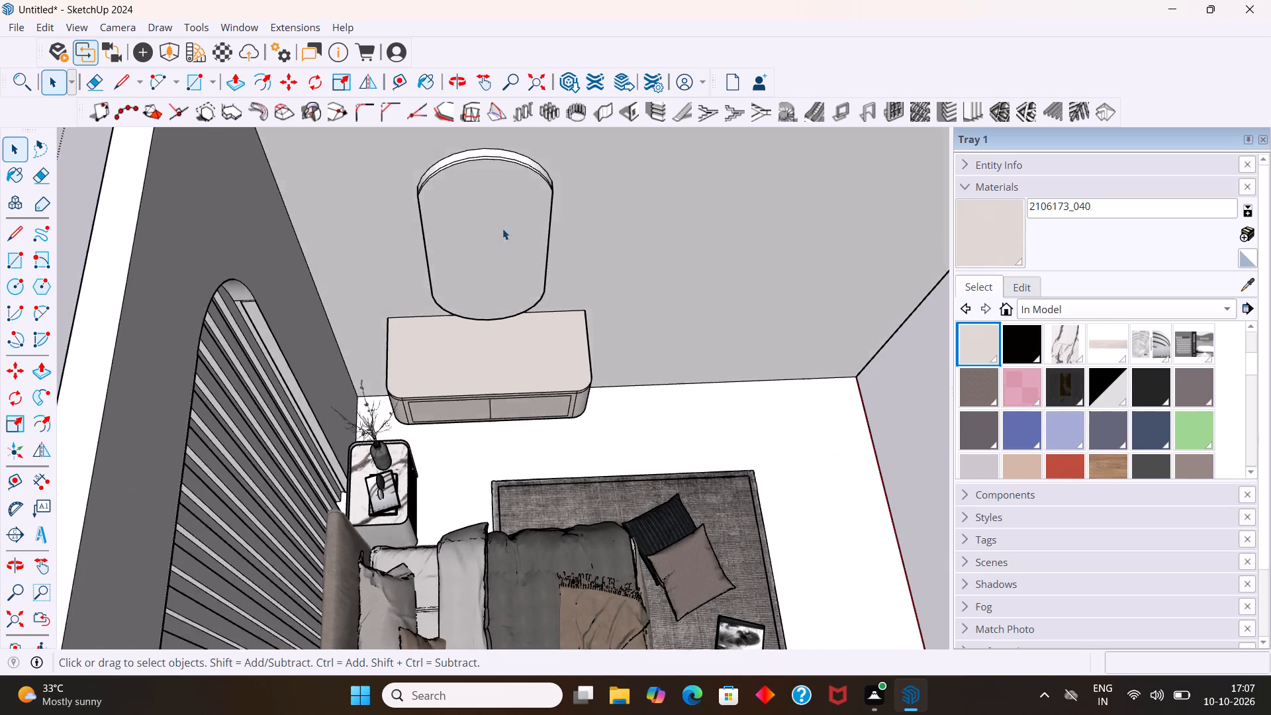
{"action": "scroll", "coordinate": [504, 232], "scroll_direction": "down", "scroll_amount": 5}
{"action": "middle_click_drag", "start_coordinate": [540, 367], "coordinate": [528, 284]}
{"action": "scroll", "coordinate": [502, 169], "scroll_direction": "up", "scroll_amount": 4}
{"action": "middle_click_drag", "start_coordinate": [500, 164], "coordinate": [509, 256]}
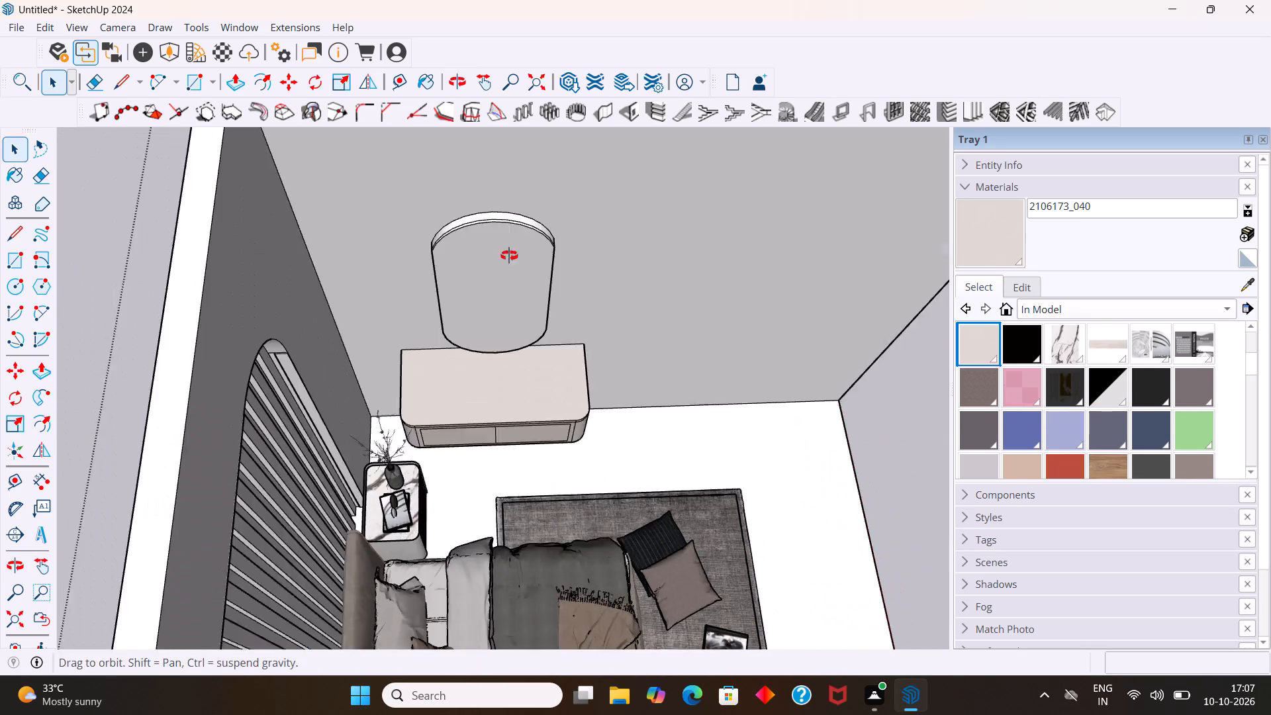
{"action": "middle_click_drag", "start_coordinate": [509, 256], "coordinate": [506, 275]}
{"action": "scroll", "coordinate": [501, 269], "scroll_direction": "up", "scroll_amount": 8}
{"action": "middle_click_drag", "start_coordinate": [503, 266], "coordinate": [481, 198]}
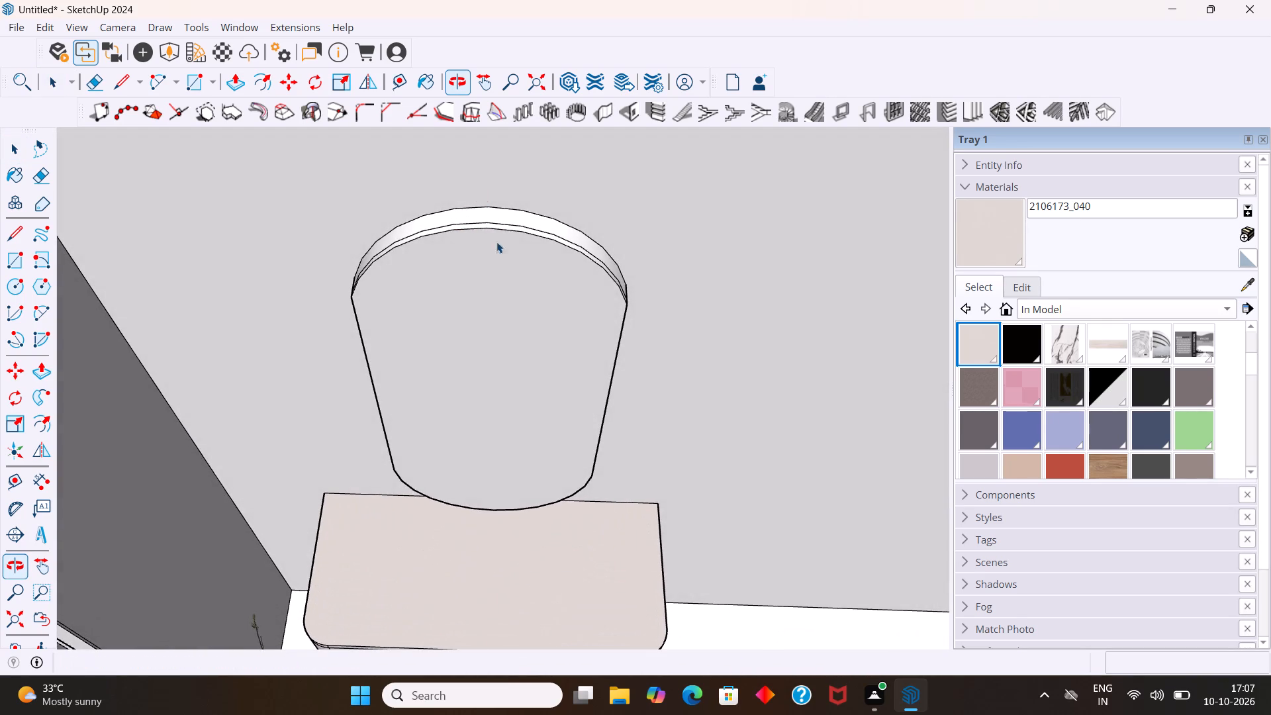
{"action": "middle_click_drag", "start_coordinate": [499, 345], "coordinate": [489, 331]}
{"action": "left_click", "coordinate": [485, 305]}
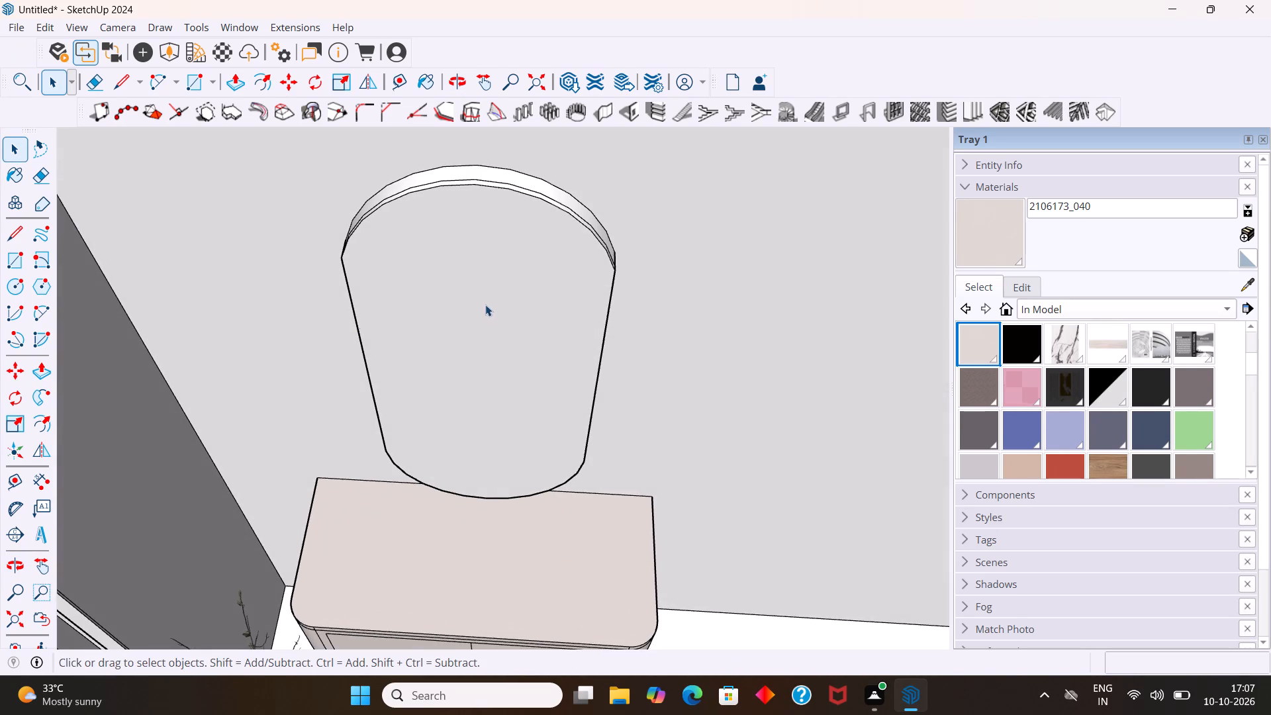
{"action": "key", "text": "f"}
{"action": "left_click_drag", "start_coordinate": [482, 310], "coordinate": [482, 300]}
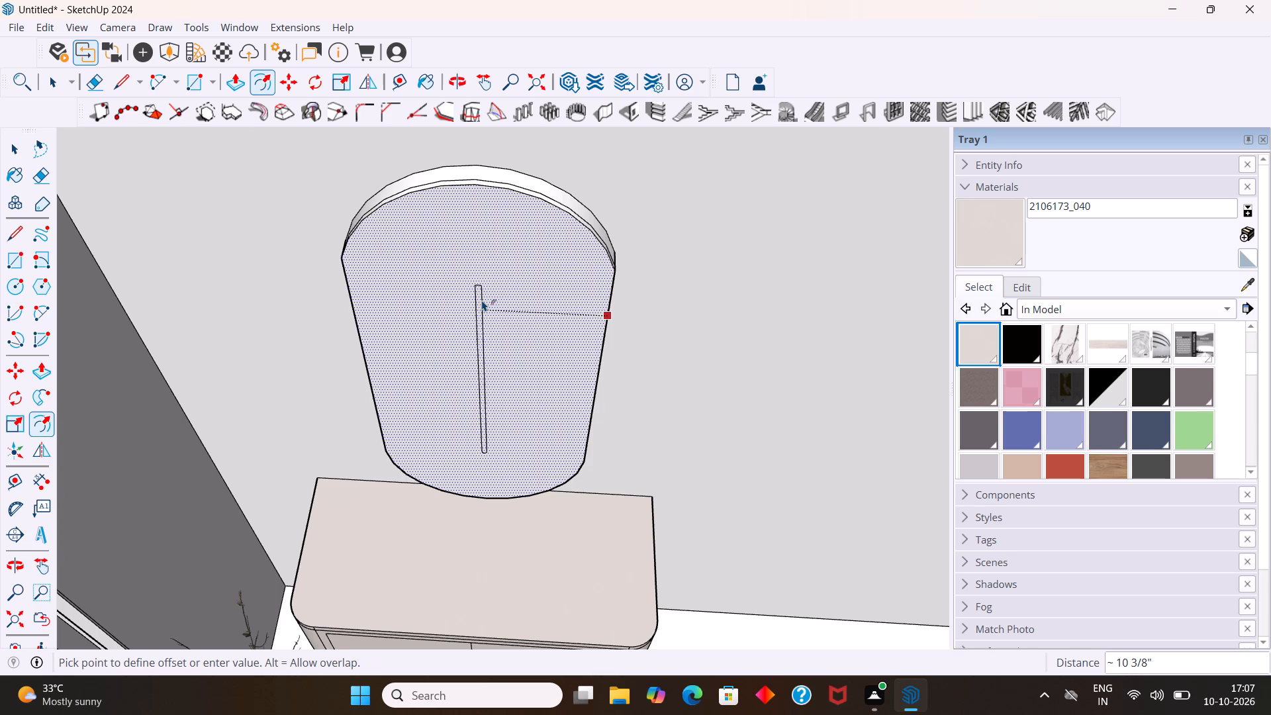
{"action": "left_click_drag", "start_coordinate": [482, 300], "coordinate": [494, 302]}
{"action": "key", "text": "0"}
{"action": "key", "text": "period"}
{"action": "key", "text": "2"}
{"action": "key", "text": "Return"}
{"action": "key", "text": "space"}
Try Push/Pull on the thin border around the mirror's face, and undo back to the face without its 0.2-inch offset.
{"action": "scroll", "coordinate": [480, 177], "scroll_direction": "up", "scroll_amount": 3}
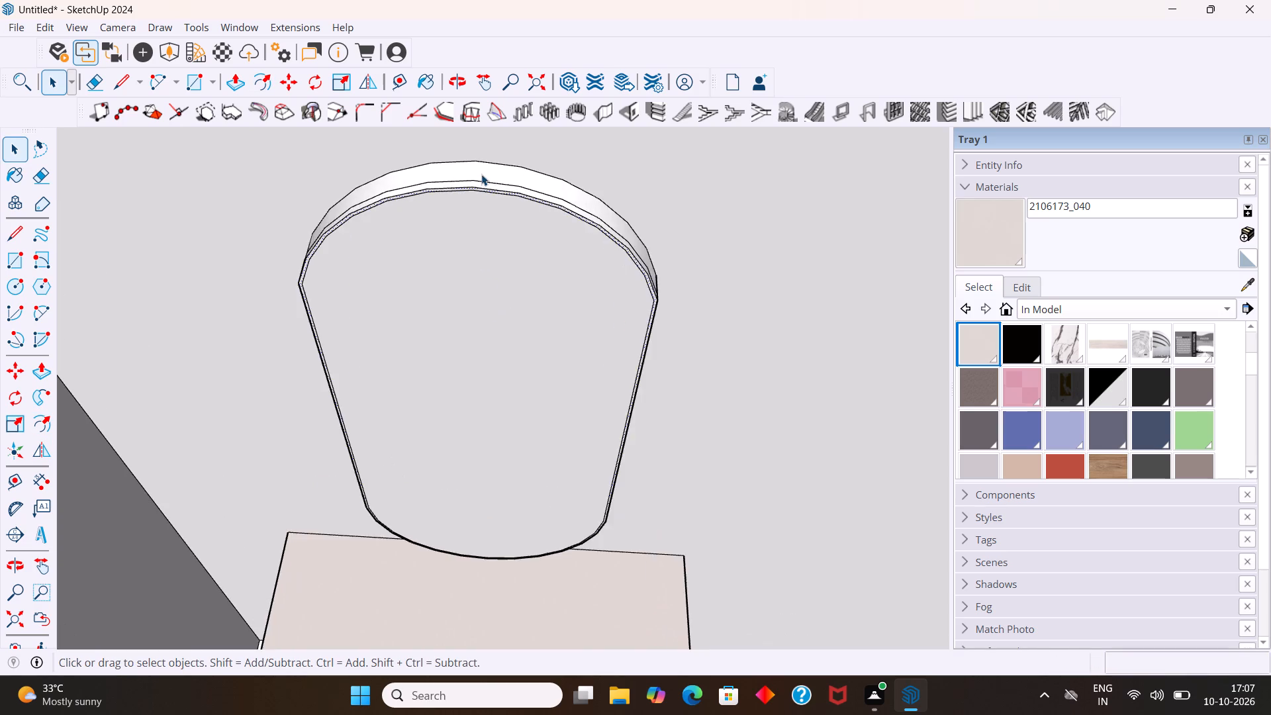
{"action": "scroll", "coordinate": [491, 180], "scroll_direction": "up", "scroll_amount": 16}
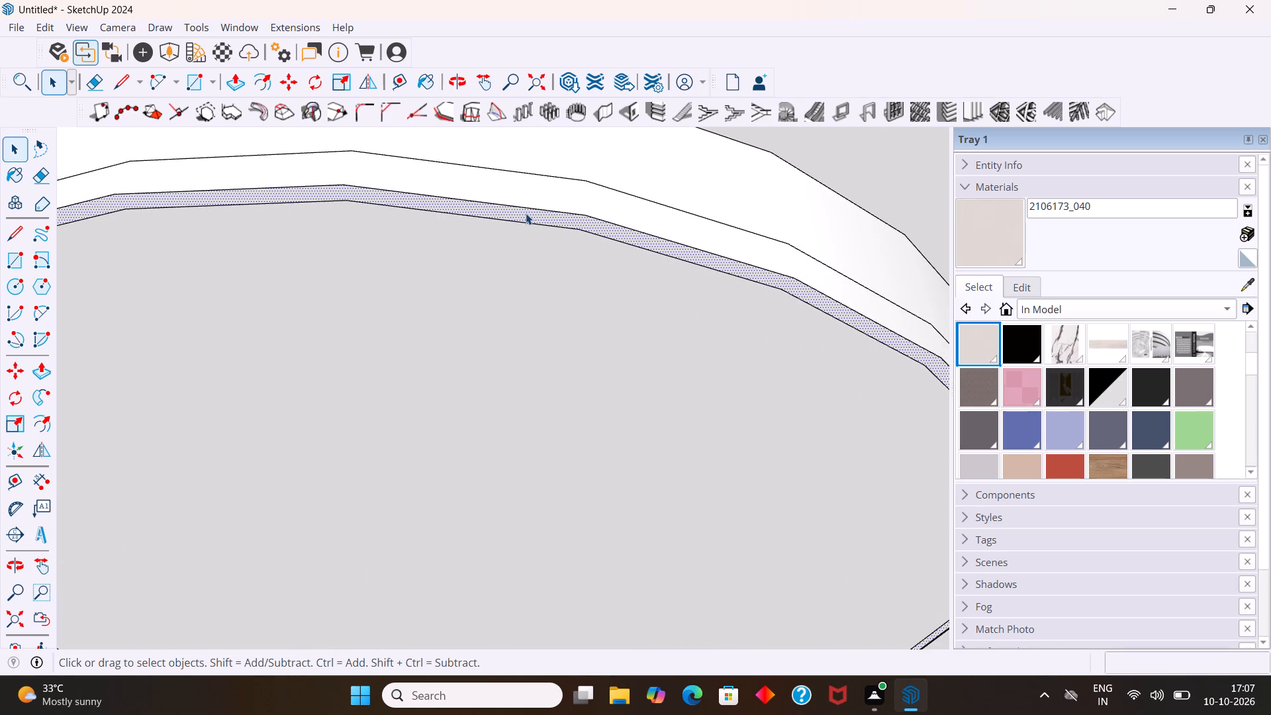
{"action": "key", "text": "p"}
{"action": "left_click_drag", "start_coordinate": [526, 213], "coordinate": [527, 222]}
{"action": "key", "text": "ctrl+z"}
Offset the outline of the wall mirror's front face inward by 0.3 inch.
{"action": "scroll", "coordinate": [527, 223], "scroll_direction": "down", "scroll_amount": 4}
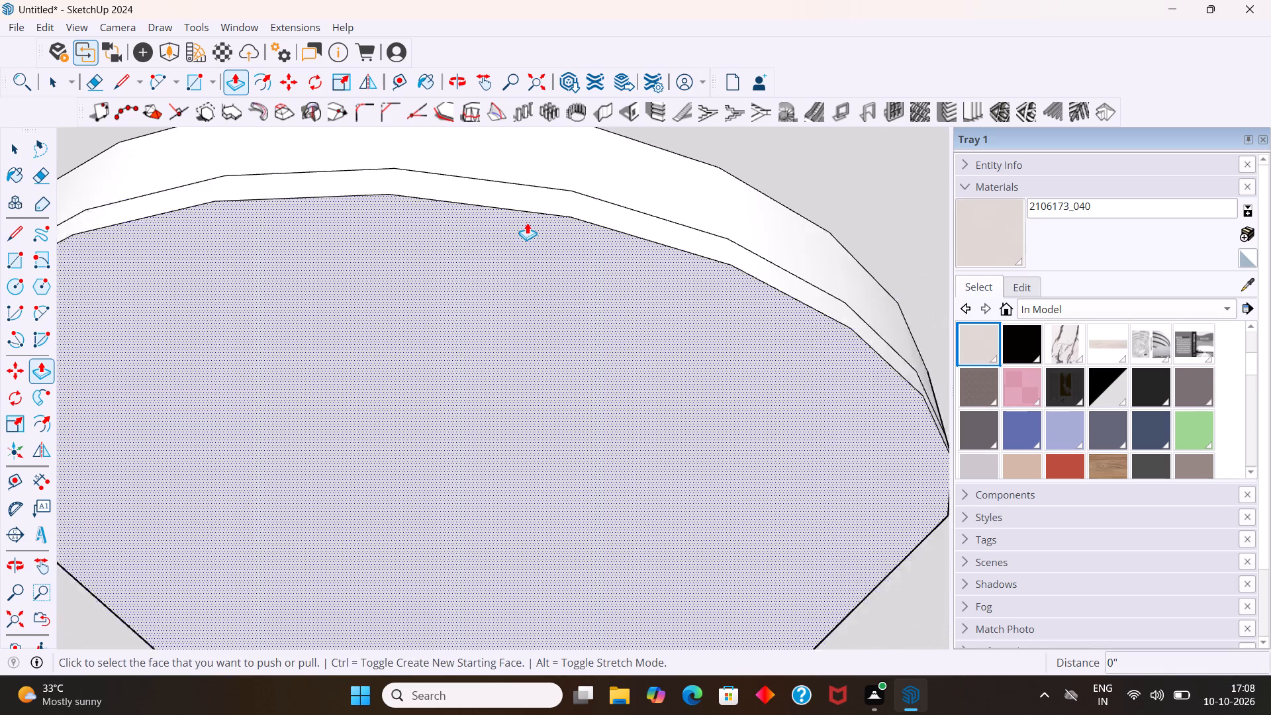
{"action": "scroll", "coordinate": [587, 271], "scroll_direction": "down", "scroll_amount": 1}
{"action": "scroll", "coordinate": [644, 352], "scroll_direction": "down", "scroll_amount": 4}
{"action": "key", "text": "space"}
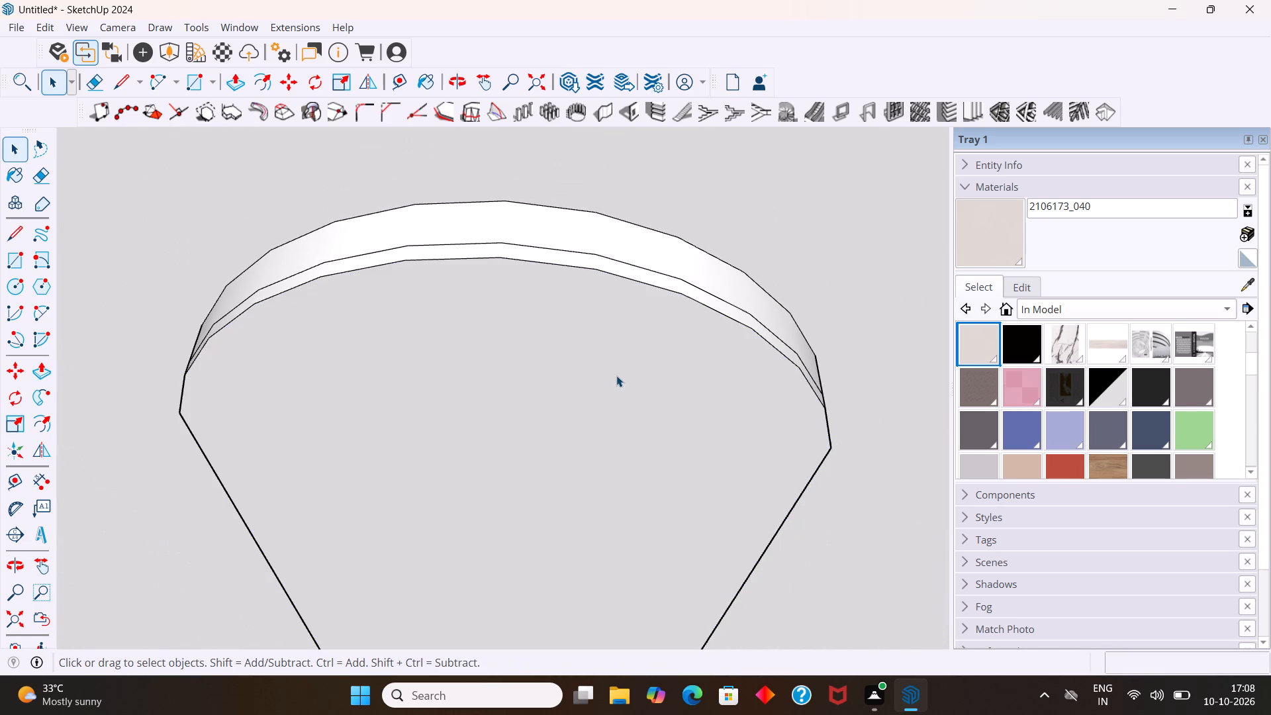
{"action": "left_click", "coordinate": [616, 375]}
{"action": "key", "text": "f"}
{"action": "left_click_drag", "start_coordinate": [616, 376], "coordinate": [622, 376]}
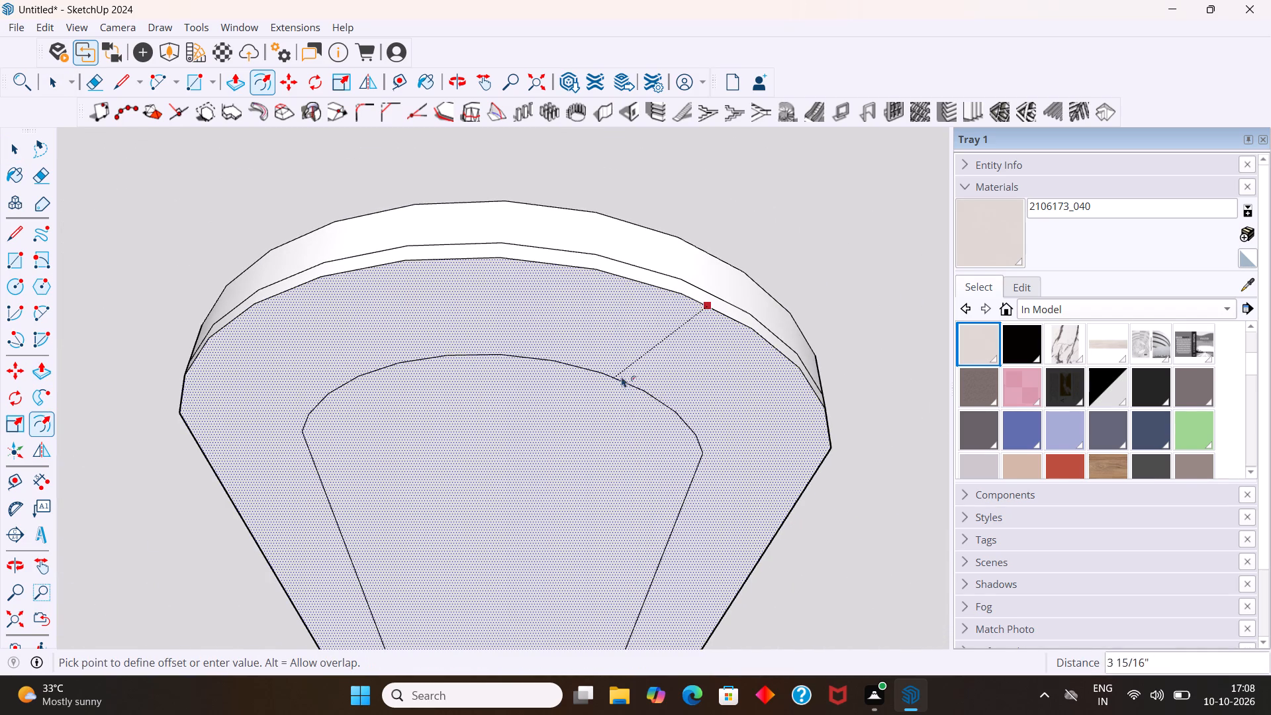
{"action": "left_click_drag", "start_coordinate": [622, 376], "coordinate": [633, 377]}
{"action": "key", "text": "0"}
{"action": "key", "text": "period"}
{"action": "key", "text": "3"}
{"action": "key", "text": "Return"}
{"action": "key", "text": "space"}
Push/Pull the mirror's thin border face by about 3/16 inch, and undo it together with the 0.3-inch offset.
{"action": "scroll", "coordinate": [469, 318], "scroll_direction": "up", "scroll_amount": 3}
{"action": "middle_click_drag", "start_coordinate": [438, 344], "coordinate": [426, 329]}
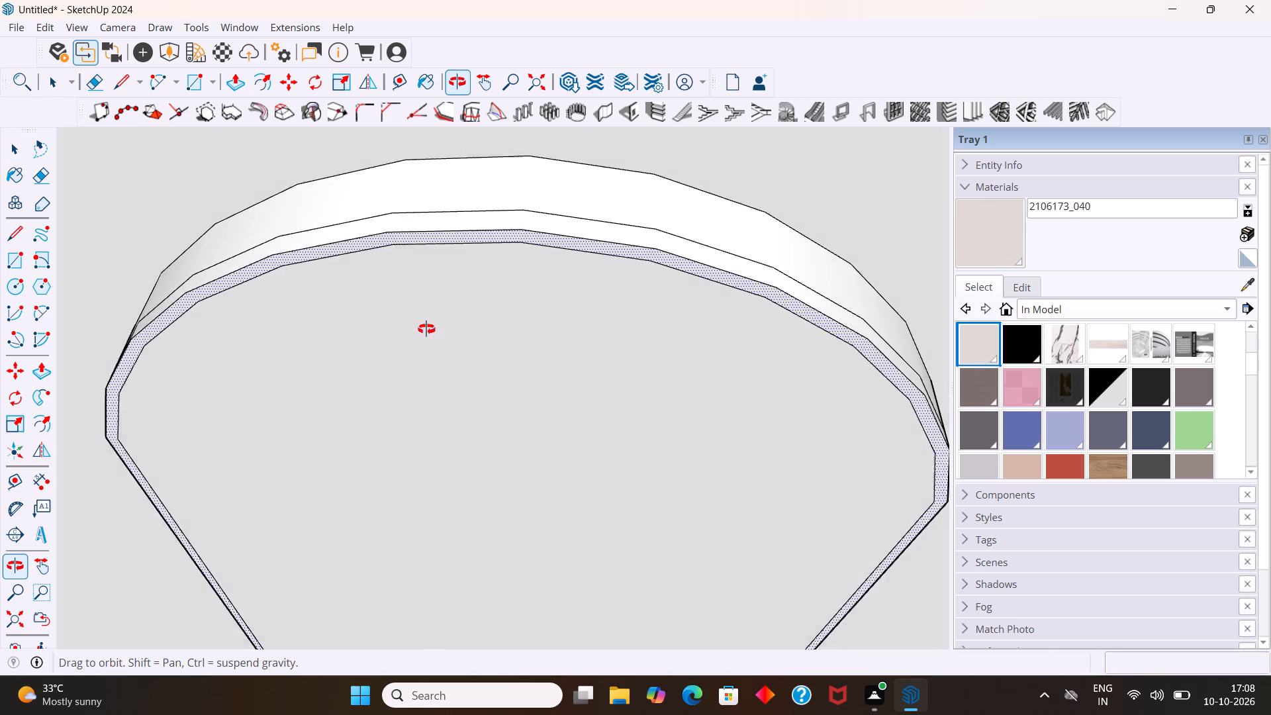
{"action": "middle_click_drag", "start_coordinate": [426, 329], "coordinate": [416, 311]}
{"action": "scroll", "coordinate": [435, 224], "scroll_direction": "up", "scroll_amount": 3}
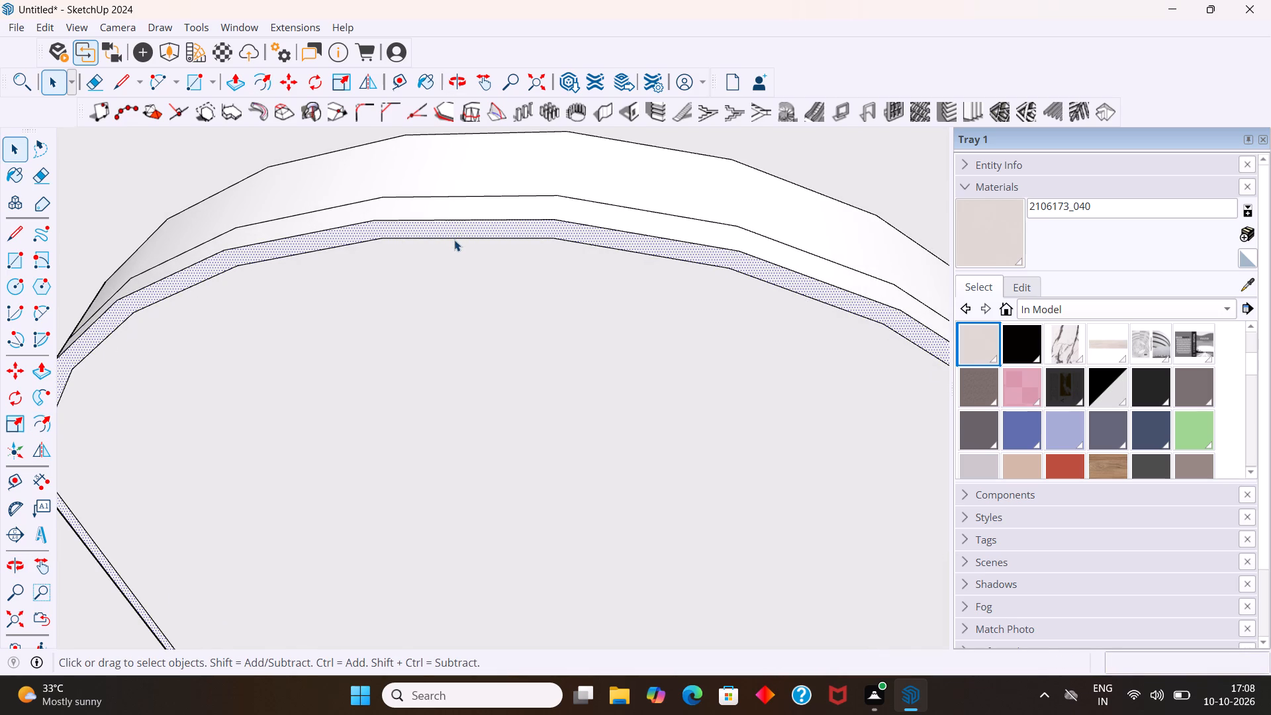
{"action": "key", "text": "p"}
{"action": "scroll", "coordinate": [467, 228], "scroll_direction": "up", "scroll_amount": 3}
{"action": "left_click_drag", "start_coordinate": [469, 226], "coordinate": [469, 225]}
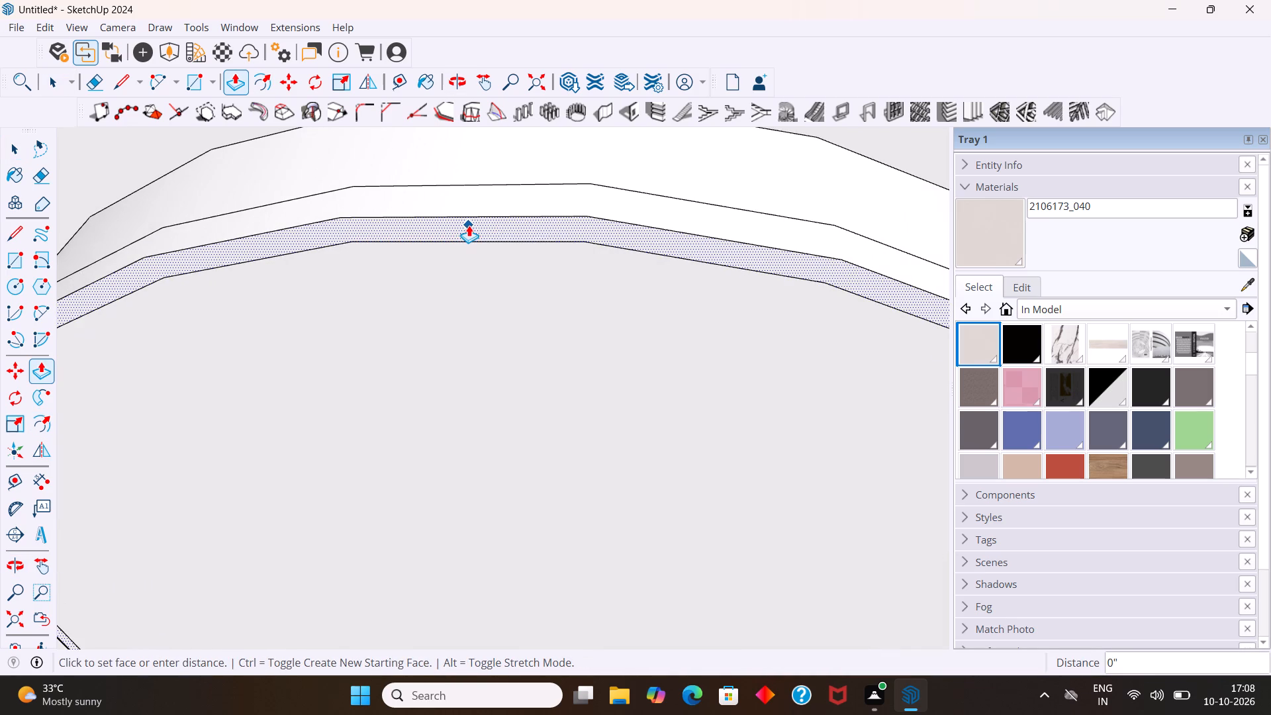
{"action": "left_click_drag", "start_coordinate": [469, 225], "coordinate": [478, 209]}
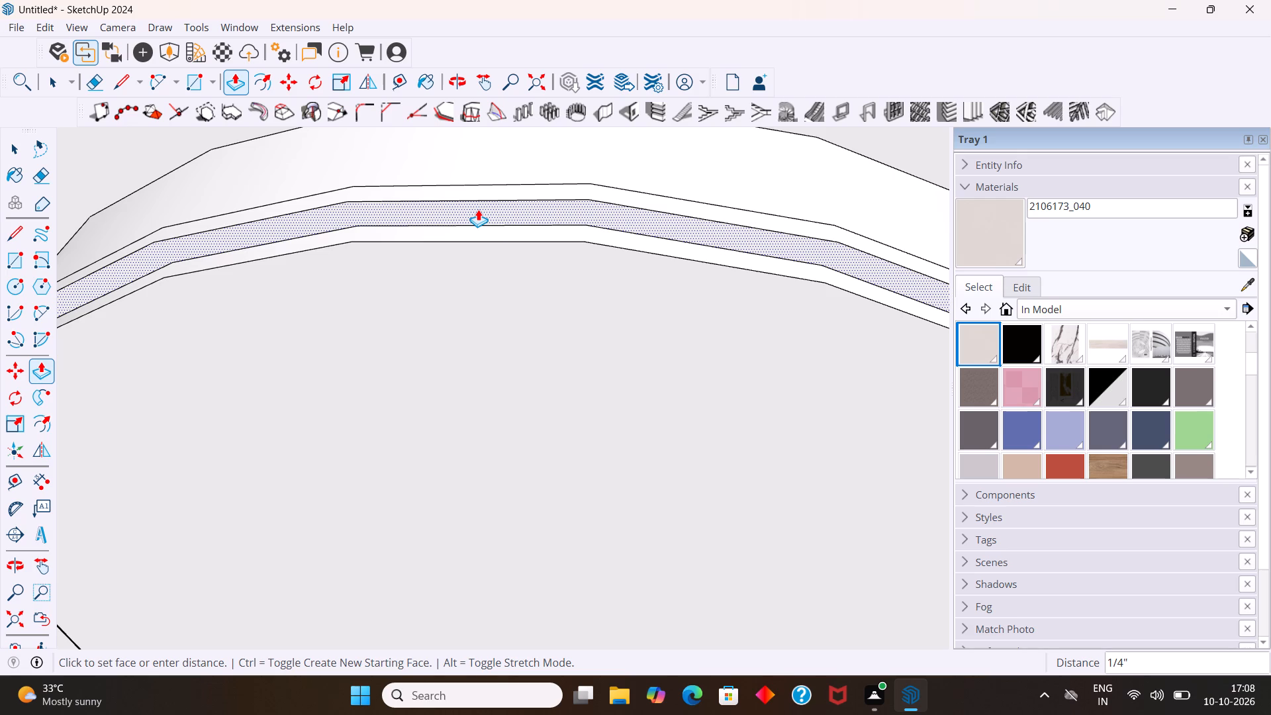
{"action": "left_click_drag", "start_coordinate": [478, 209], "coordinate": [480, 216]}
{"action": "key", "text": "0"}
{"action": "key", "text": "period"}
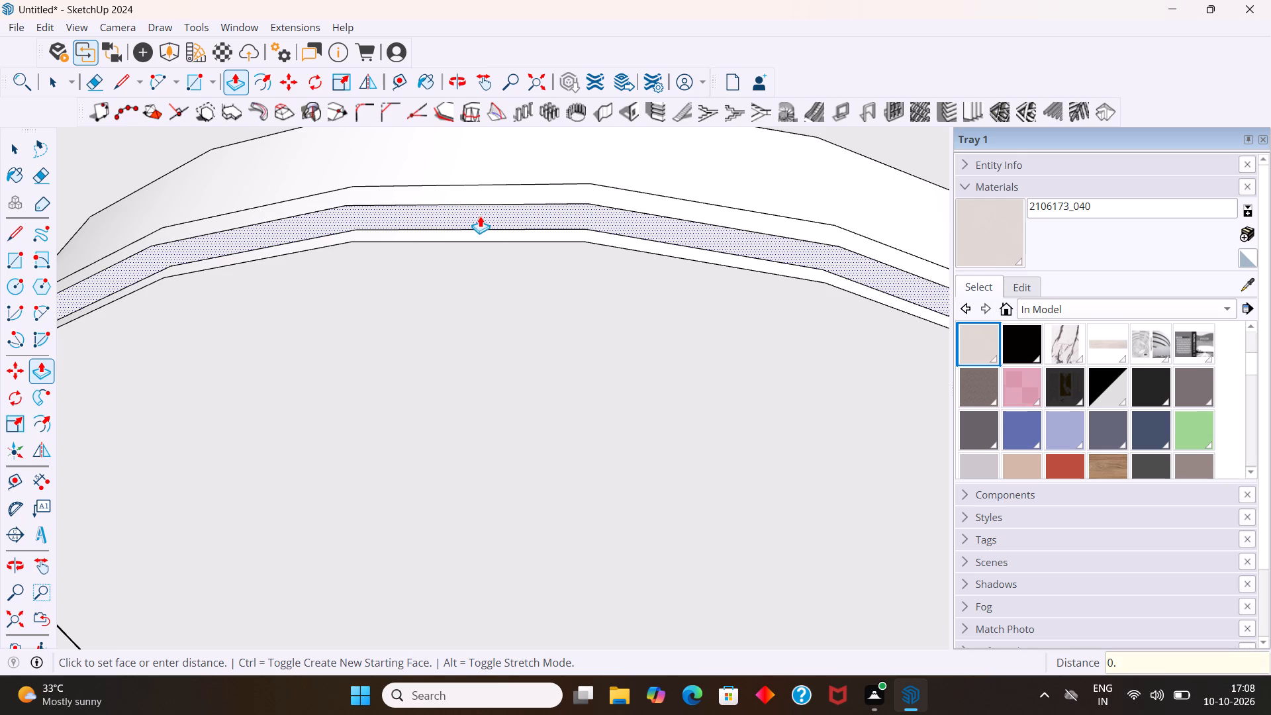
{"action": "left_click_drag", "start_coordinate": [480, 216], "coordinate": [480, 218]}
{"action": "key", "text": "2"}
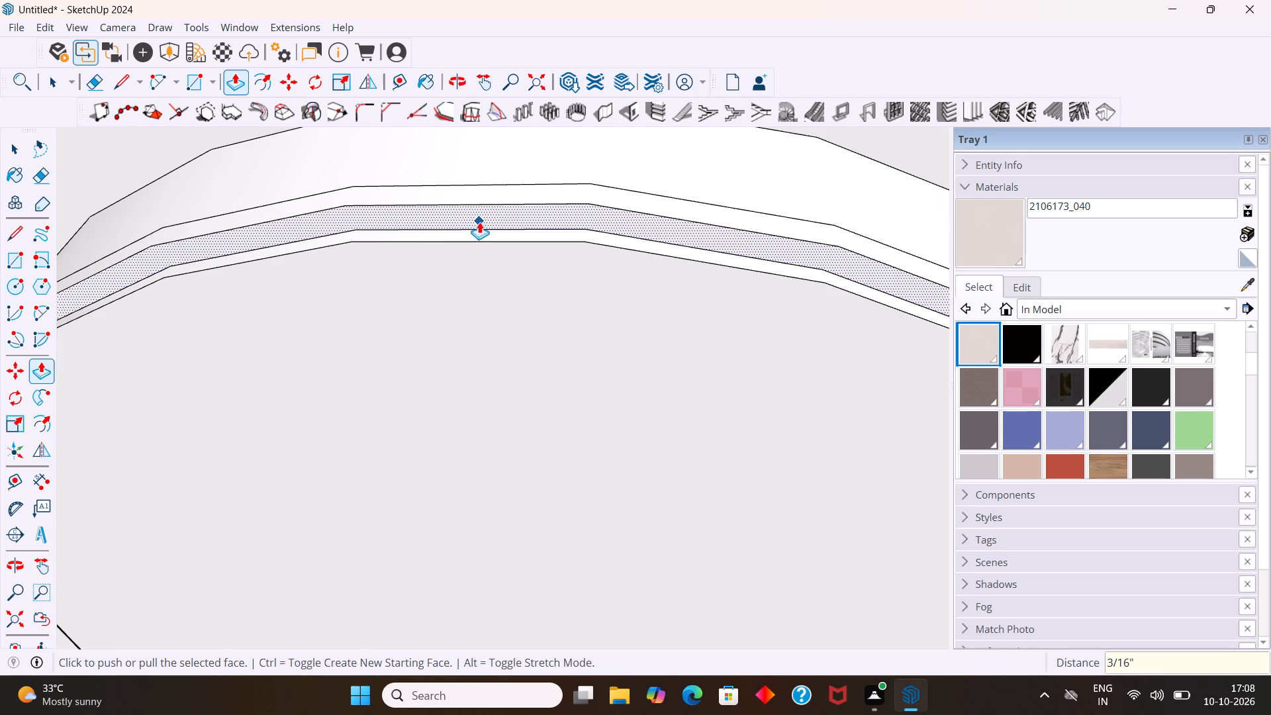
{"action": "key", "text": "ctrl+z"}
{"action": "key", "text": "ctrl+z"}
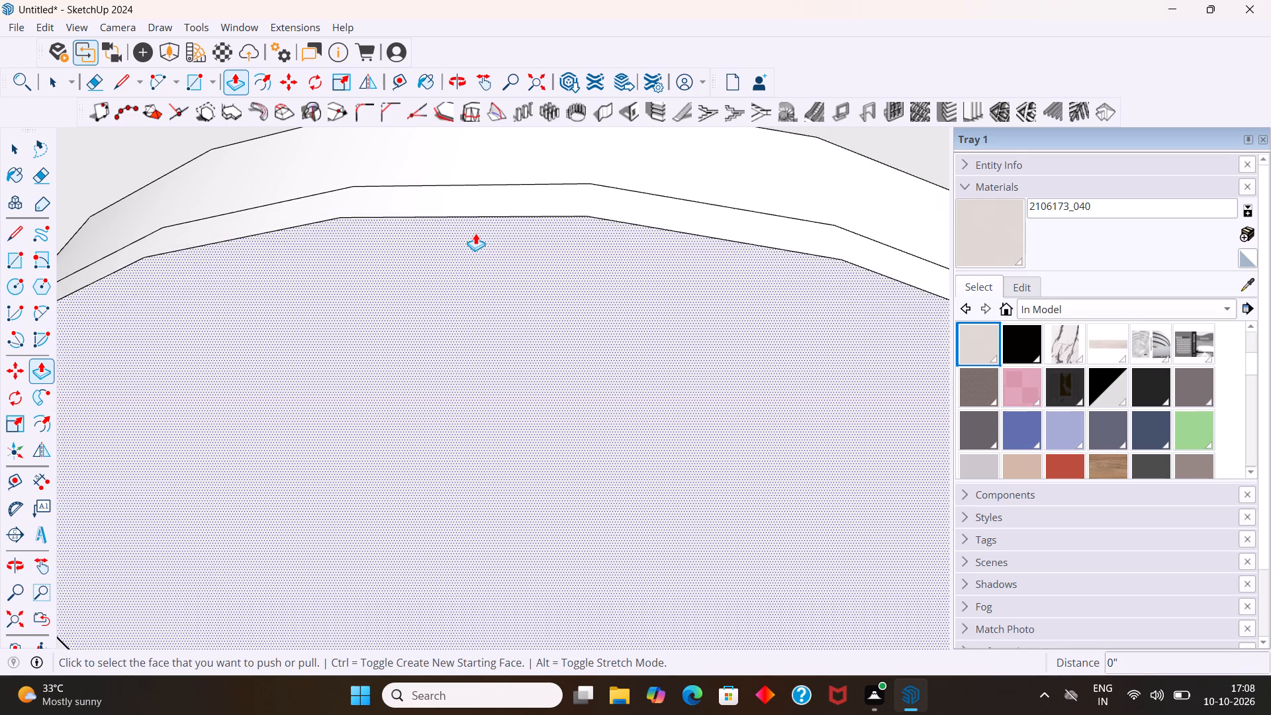
Offset the outline of the wall mirror's front face inward by 0.3 inch.
{"action": "scroll", "coordinate": [475, 233], "scroll_direction": "down", "scroll_amount": 8}
{"action": "key", "text": "space"}
{"action": "middle_click_drag", "start_coordinate": [483, 433], "coordinate": [485, 387]}
{"action": "scroll", "coordinate": [486, 379], "scroll_direction": "down", "scroll_amount": 4}
{"action": "left_click", "coordinate": [490, 405]}
{"action": "type", "text": "ff"}
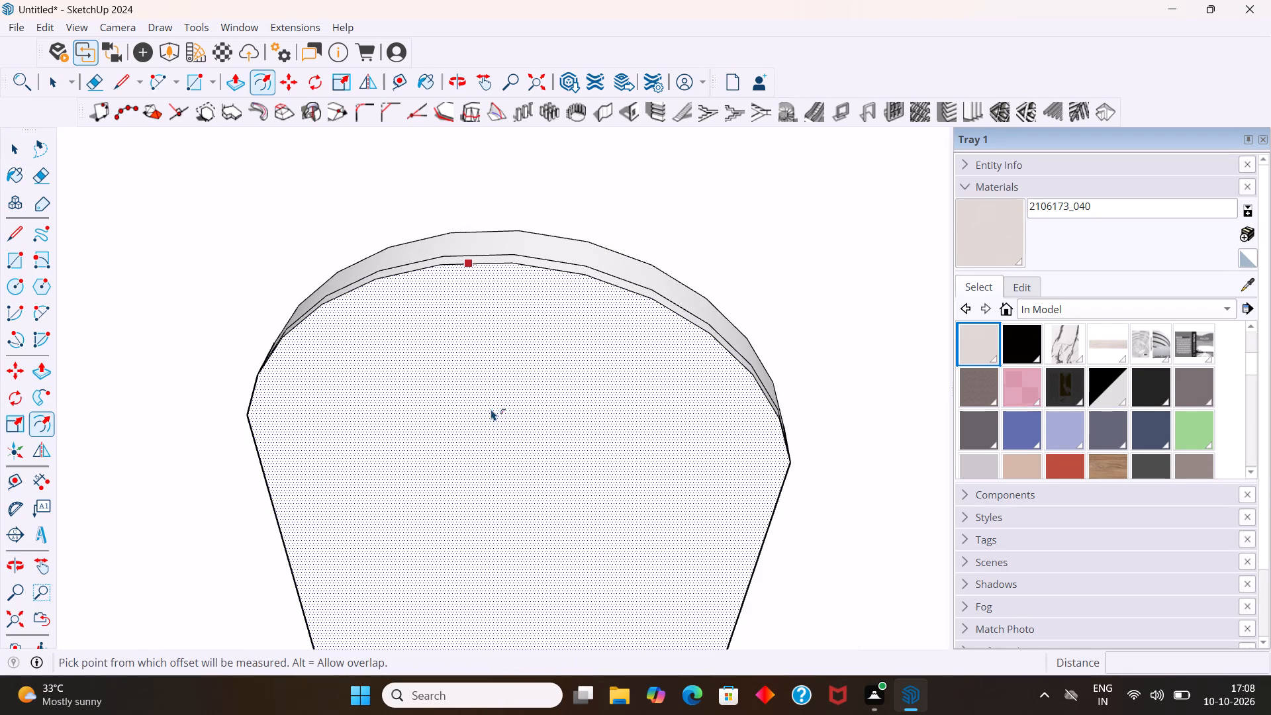
{"action": "left_click_drag", "start_coordinate": [492, 416], "coordinate": [524, 386]}
{"action": "key", "text": "0"}
{"action": "key", "text": "period"}
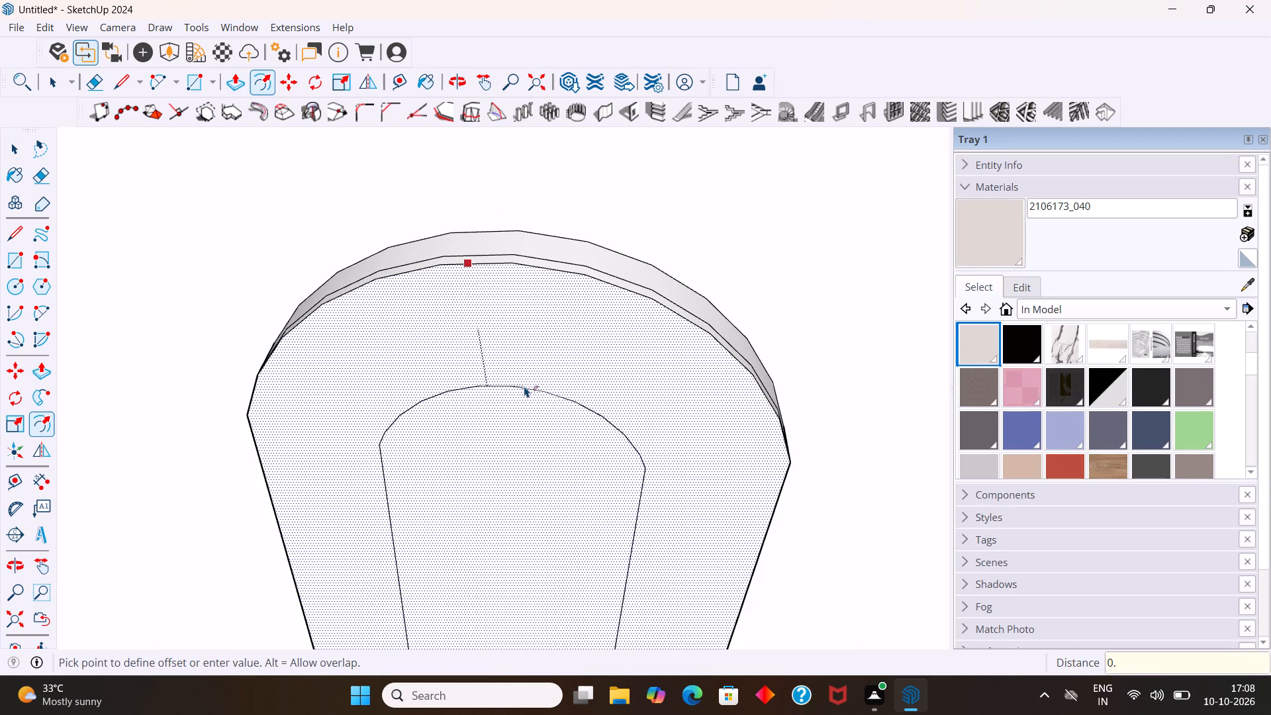
{"action": "left_click_drag", "start_coordinate": [524, 386], "coordinate": [526, 392]}
{"action": "key", "text": "3"}
{"action": "key", "text": "Return"}
Recess the mirror's inner face 0.2 inch within its thin border using Push/Pull.
{"action": "middle_click_drag", "start_coordinate": [532, 403], "coordinate": [520, 385]}
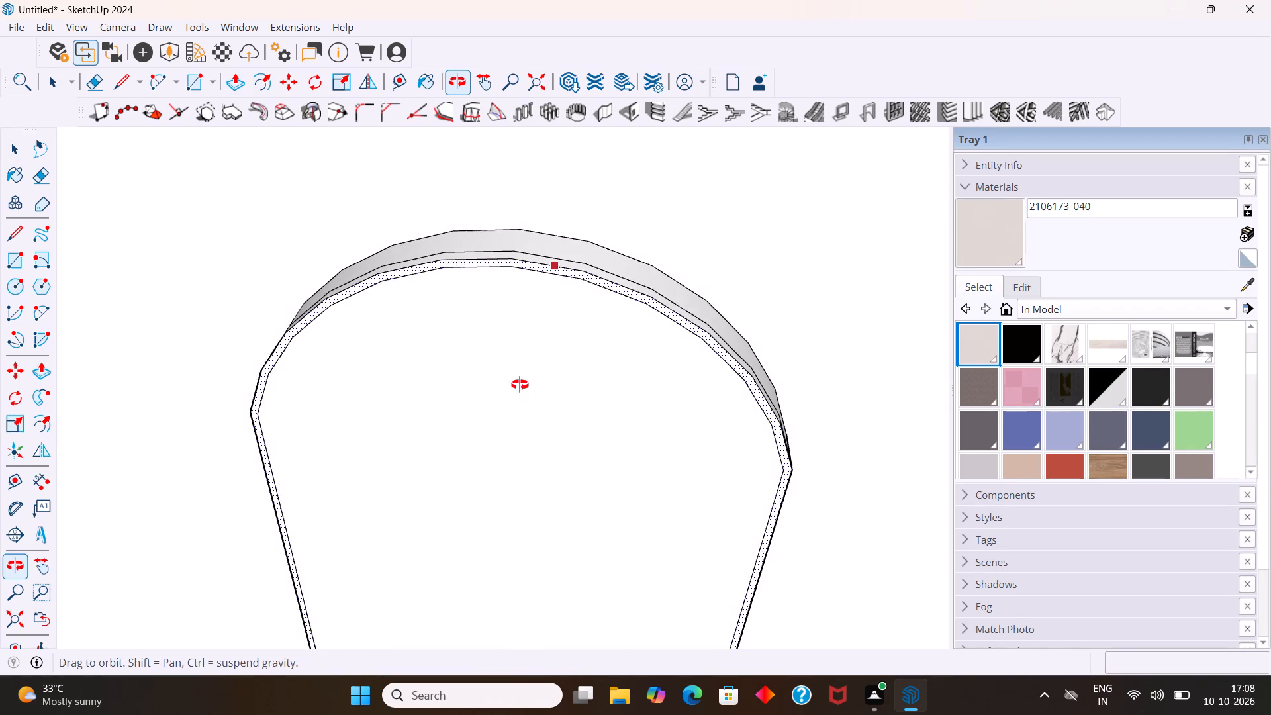
{"action": "middle_click_drag", "start_coordinate": [520, 385], "coordinate": [461, 463]}
{"action": "key", "text": "space"}
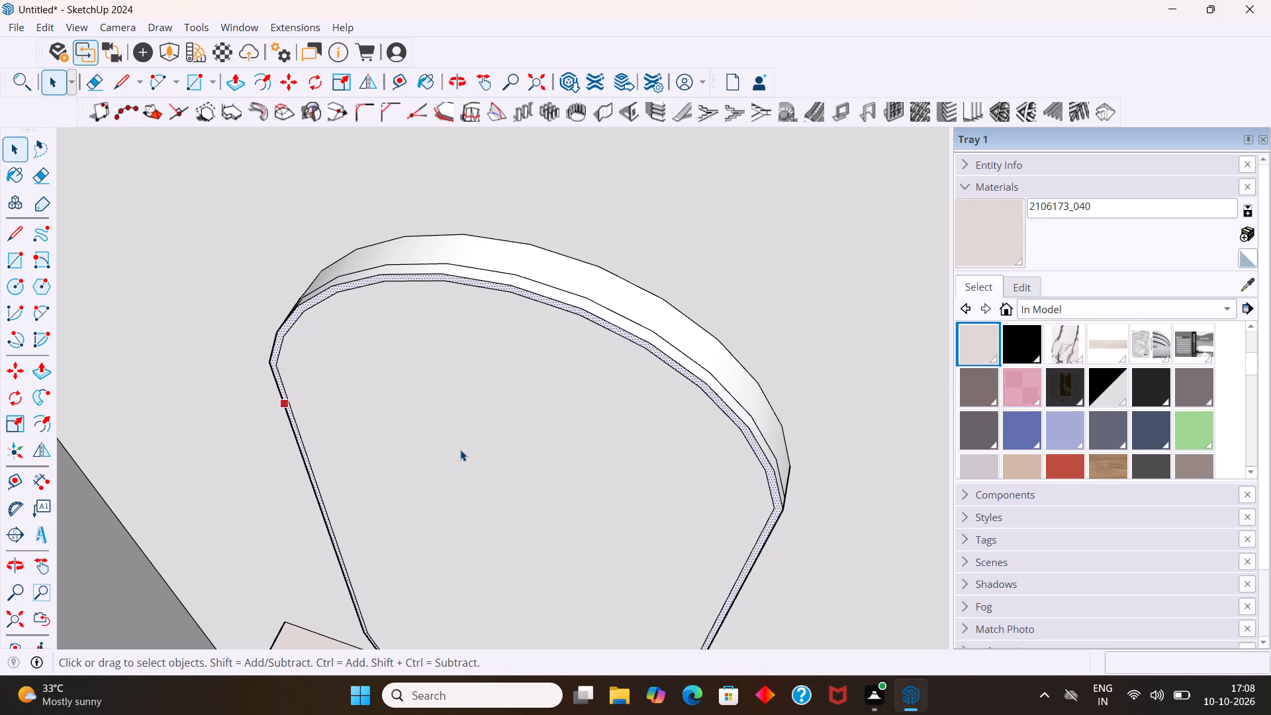
{"action": "left_click", "coordinate": [465, 443]}
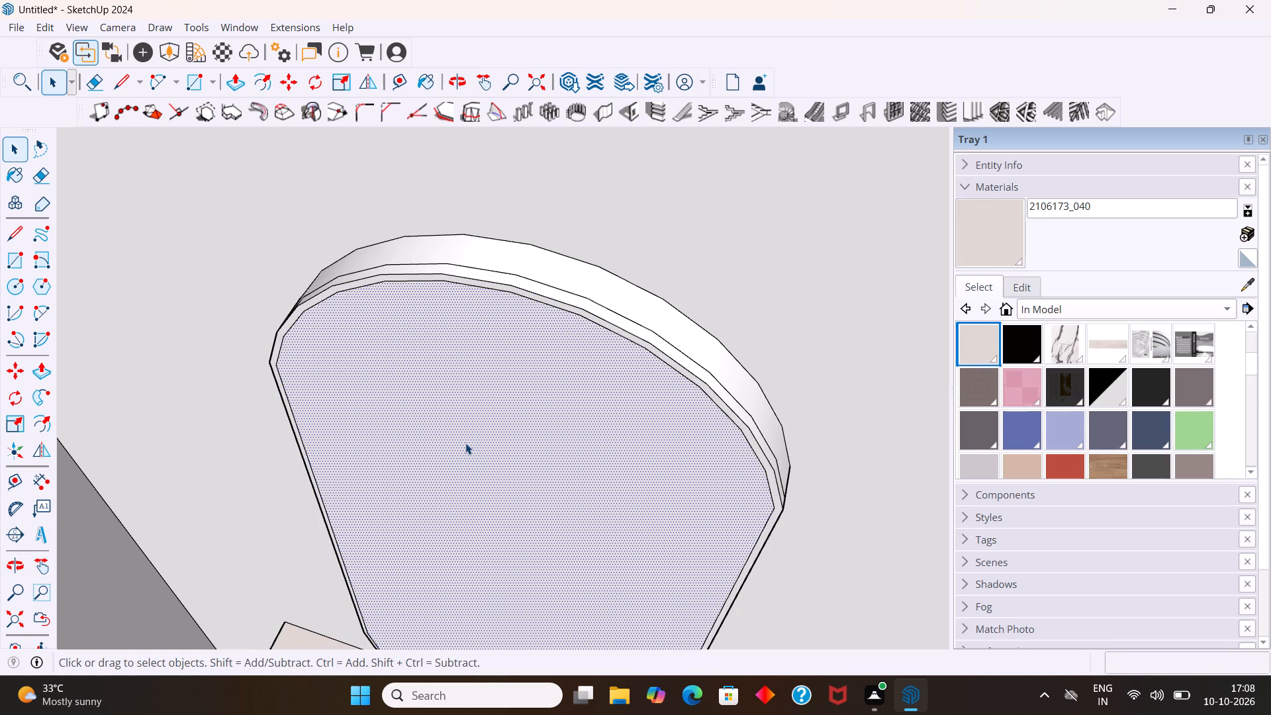
{"action": "left_click", "coordinate": [465, 443]}
{"action": "key", "text": "p"}
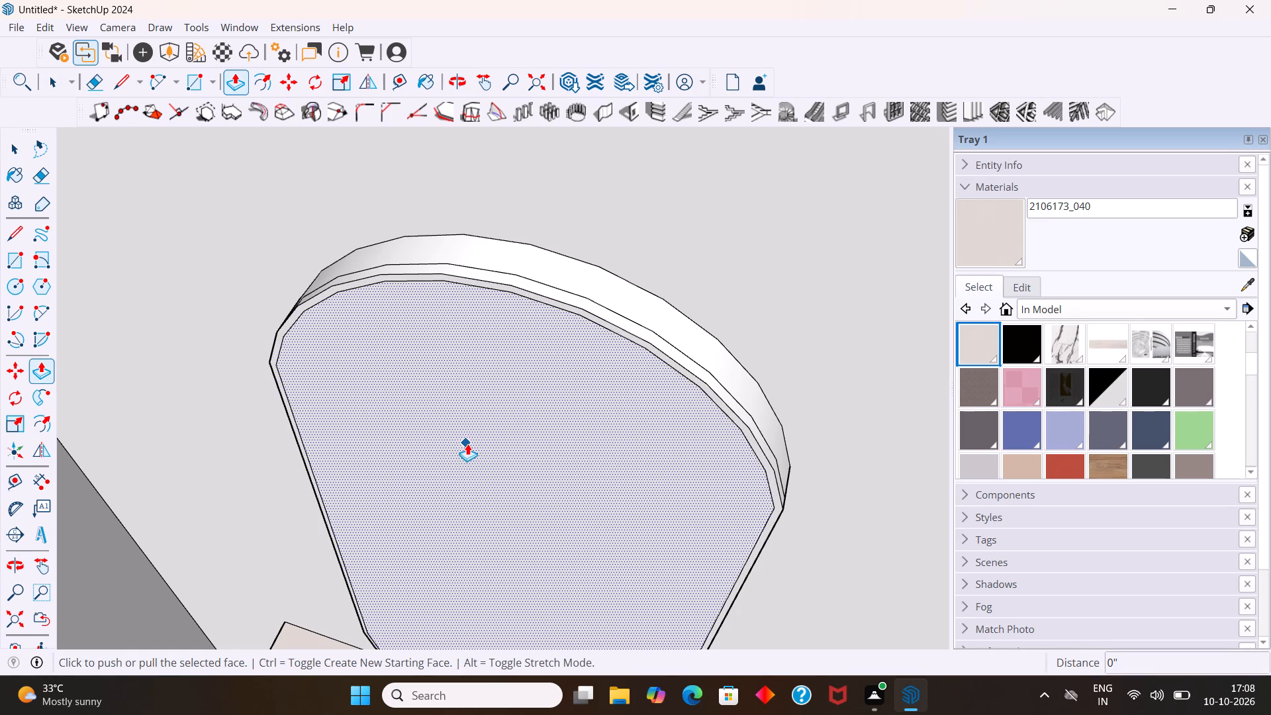
{"action": "left_click_drag", "start_coordinate": [468, 447], "coordinate": [470, 439]}
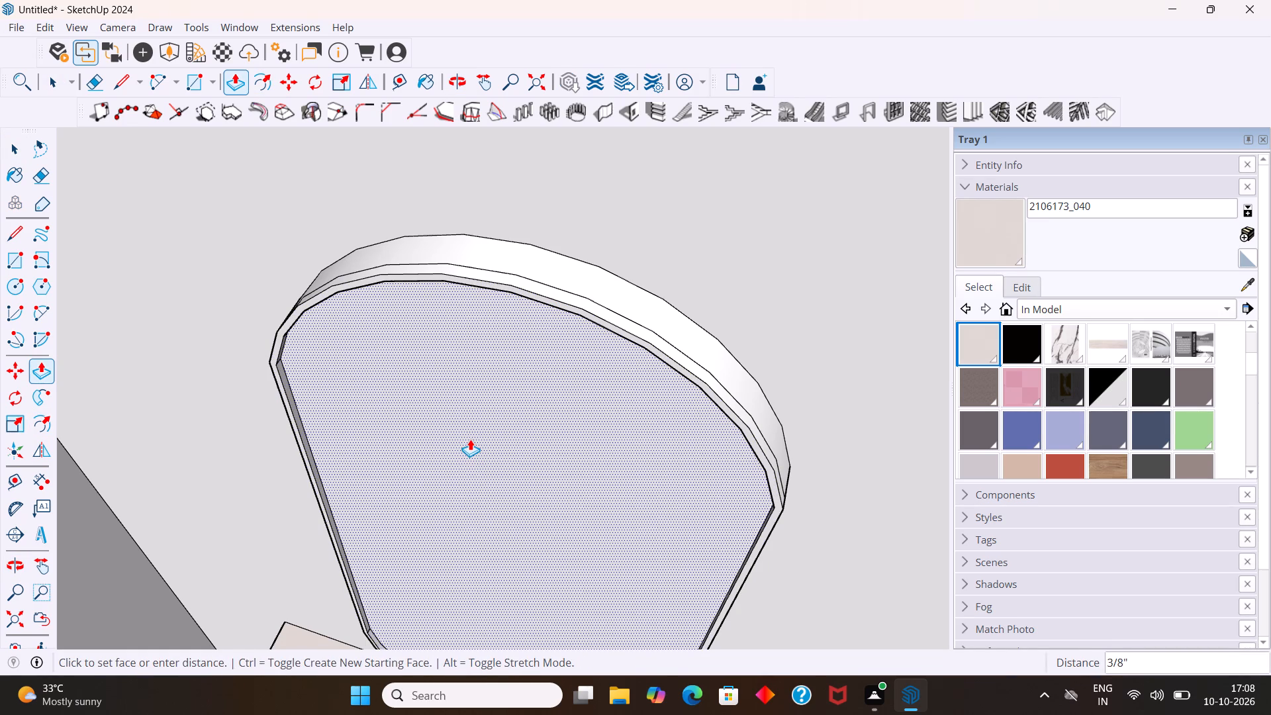
{"action": "left_click_drag", "start_coordinate": [470, 439], "coordinate": [471, 439]}
{"action": "type", "text": "0.2"}
{"action": "key", "text": "Return"}
{"action": "key", "text": "space"}
Paint the mirror's outer edge band and thin front border with the 2106173_040 material.
{"action": "scroll", "coordinate": [462, 438], "scroll_direction": "down", "scroll_amount": 9}
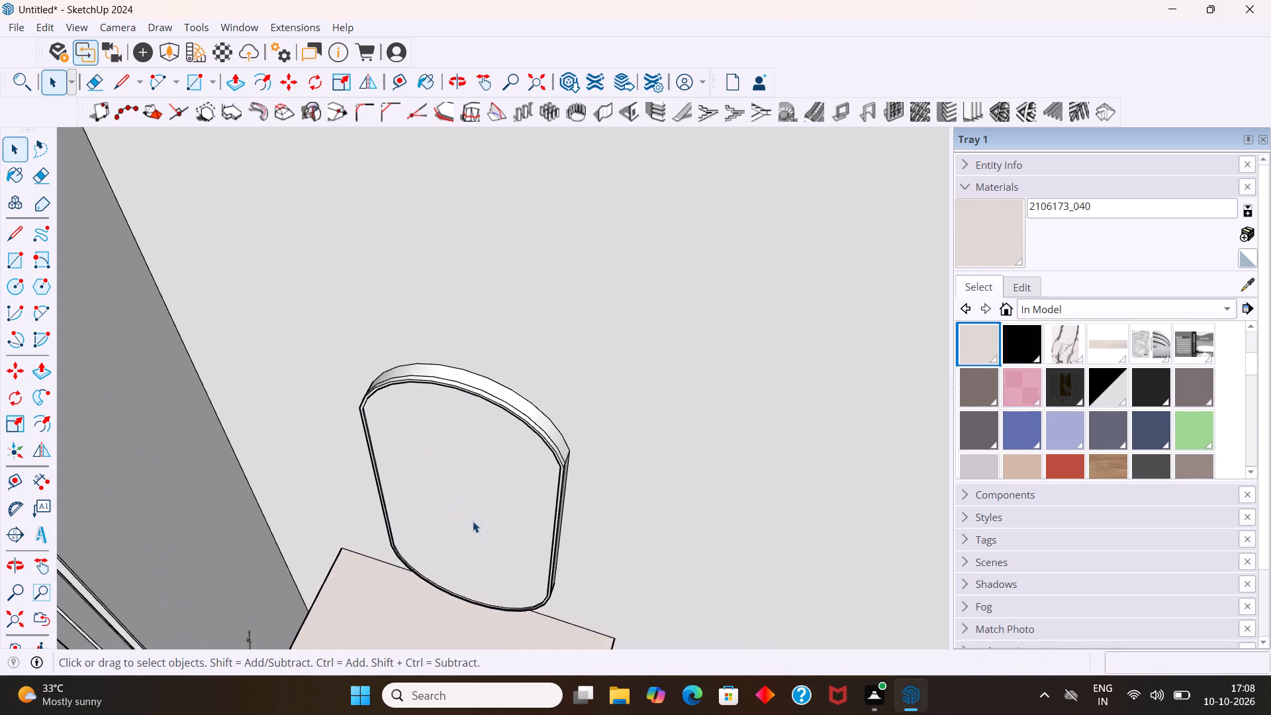
{"action": "middle_click_drag", "start_coordinate": [475, 521], "coordinate": [499, 465]}
{"action": "scroll", "coordinate": [491, 426], "scroll_direction": "up", "scroll_amount": 2}
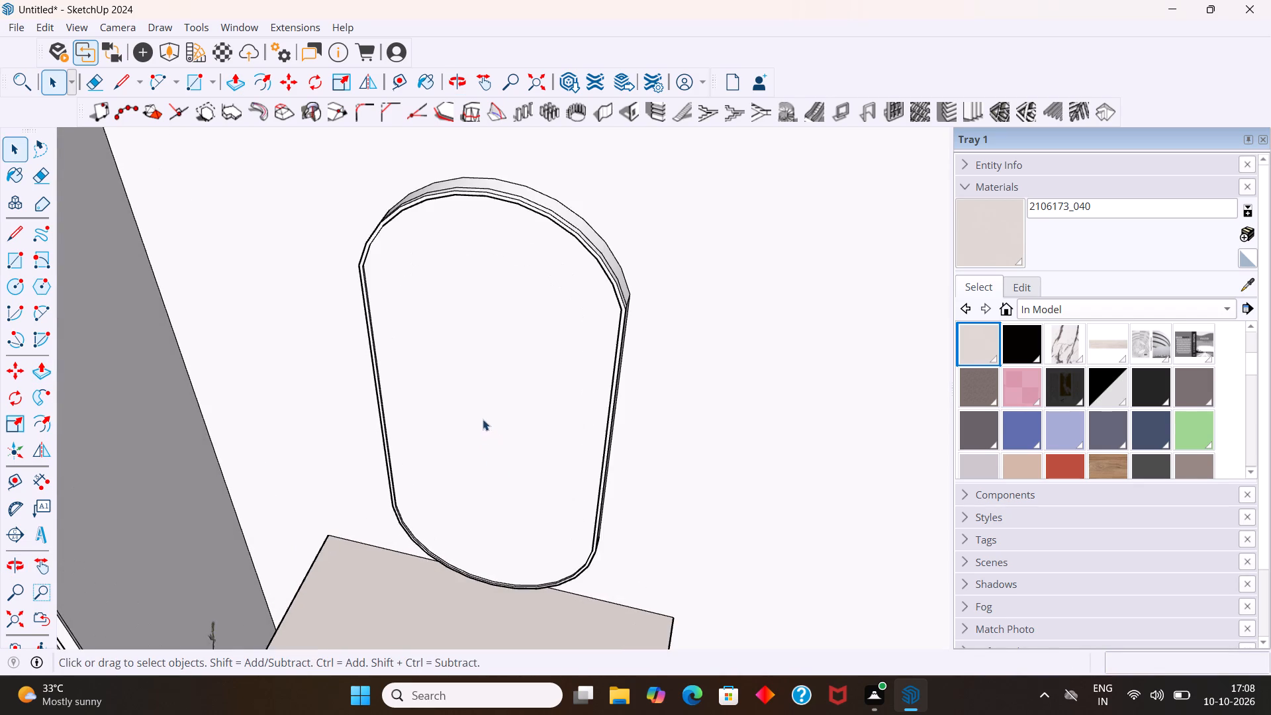
{"action": "scroll", "coordinate": [481, 438], "scroll_direction": "up", "scroll_amount": 3}
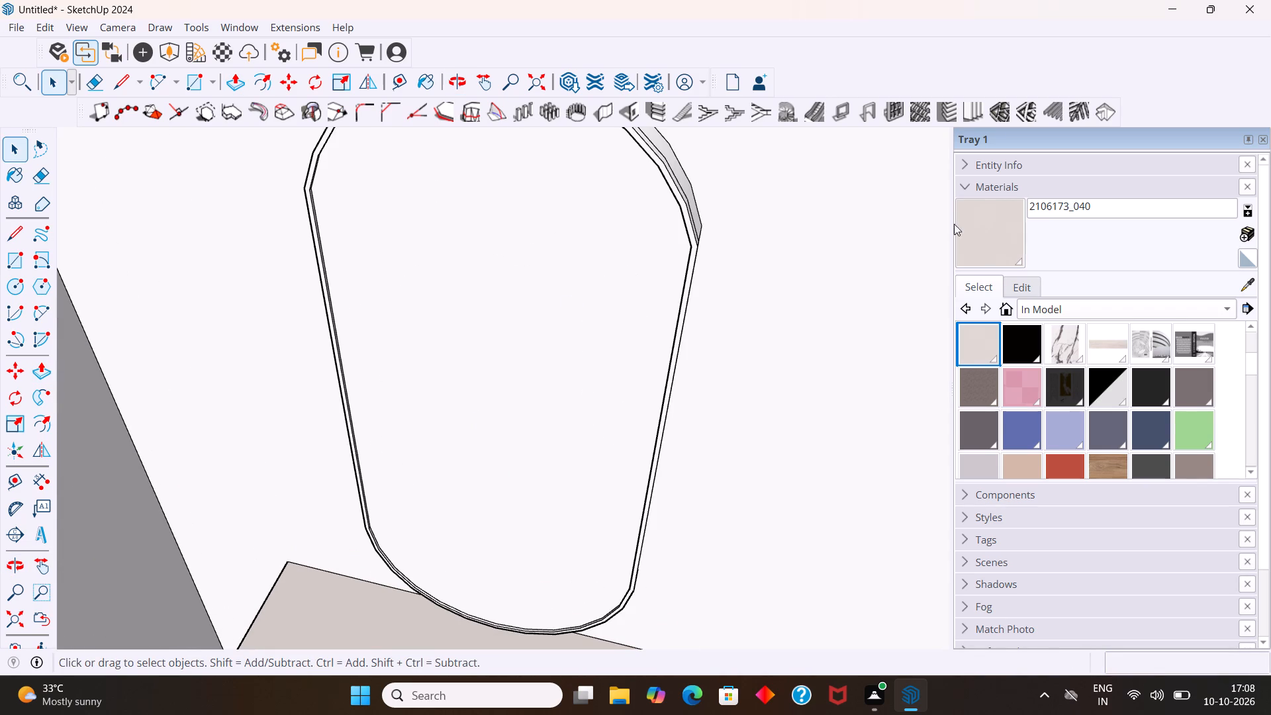
{"action": "left_click", "coordinate": [991, 234]}
{"action": "scroll", "coordinate": [772, 334], "scroll_direction": "down", "scroll_amount": 5}
{"action": "scroll", "coordinate": [604, 143], "scroll_direction": "up", "scroll_amount": 4}
{"action": "scroll", "coordinate": [561, 245], "scroll_direction": "up", "scroll_amount": 7}
{"action": "middle_click_drag", "start_coordinate": [577, 236], "coordinate": [605, 368]}
{"action": "scroll", "coordinate": [653, 160], "scroll_direction": "up", "scroll_amount": 2}
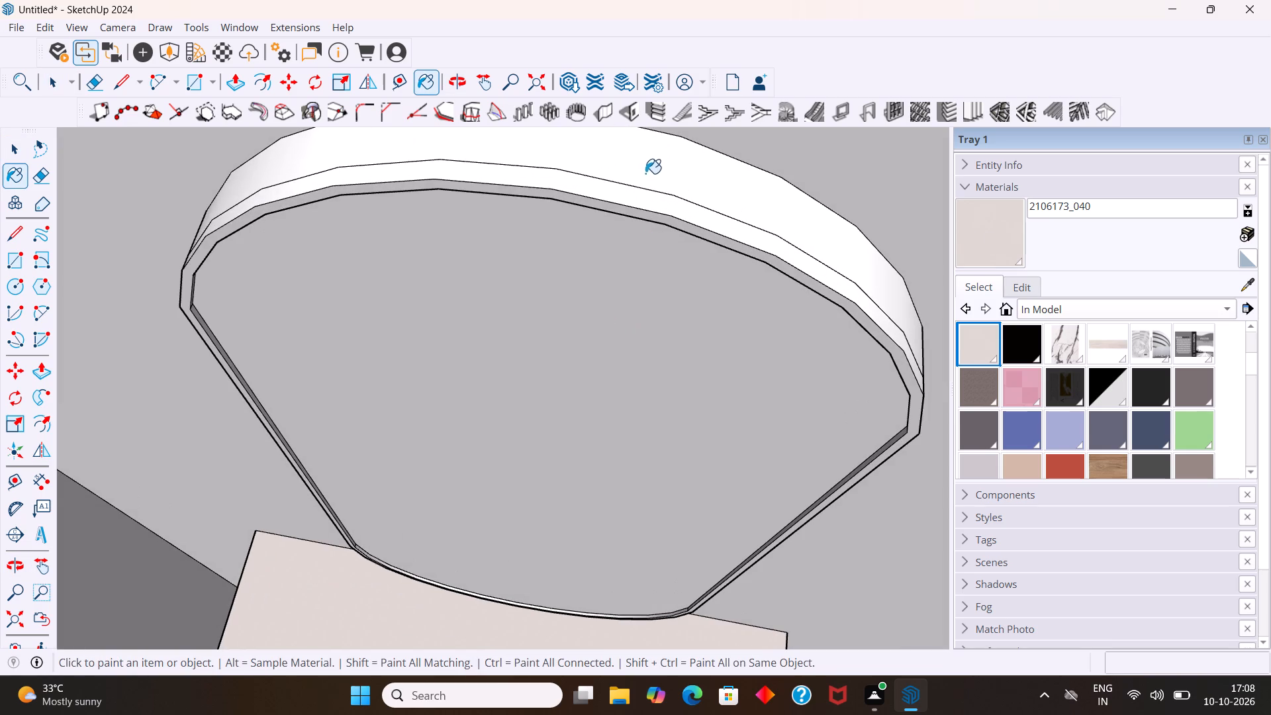
{"action": "left_click", "coordinate": [617, 195]}
{"action": "left_click", "coordinate": [616, 209]}
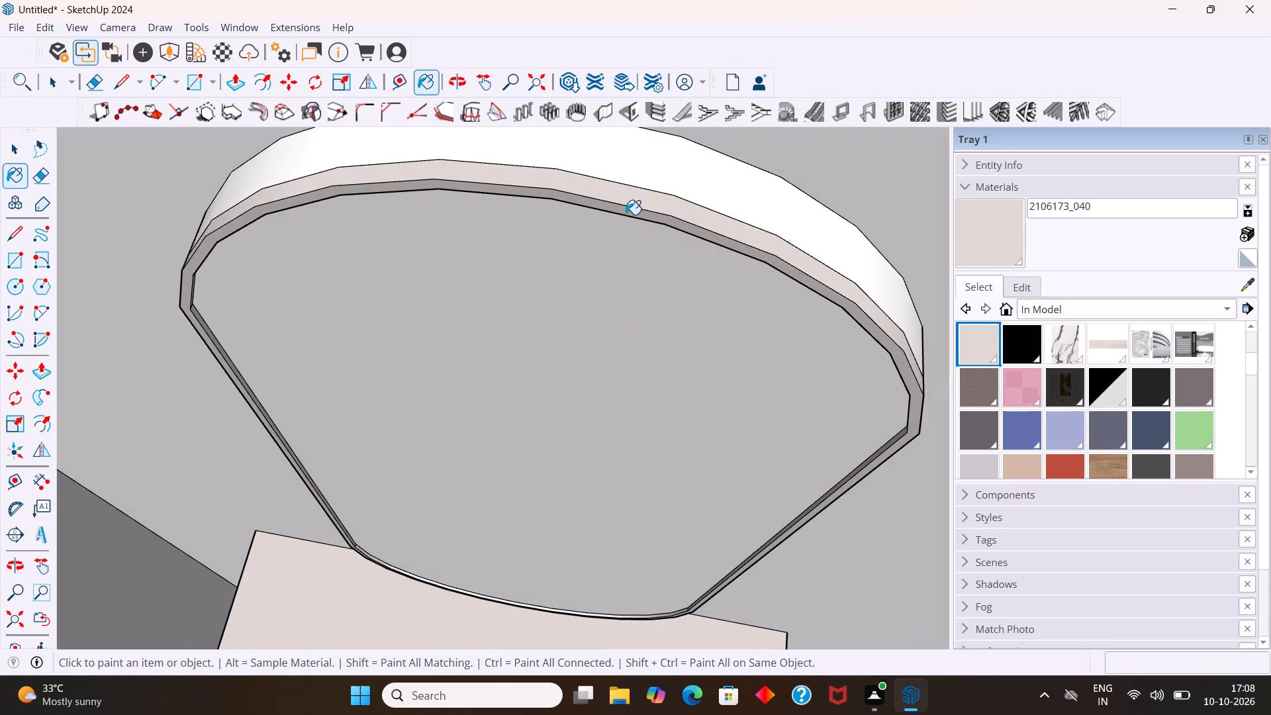
Paint the recess's inner edges at the mirror's upper curve and left straight side with the 2106173_040 material.
{"action": "middle_click_drag", "start_coordinate": [654, 273], "coordinate": [378, 193]}
{"action": "scroll", "coordinate": [496, 322], "scroll_direction": "up", "scroll_amount": 1}
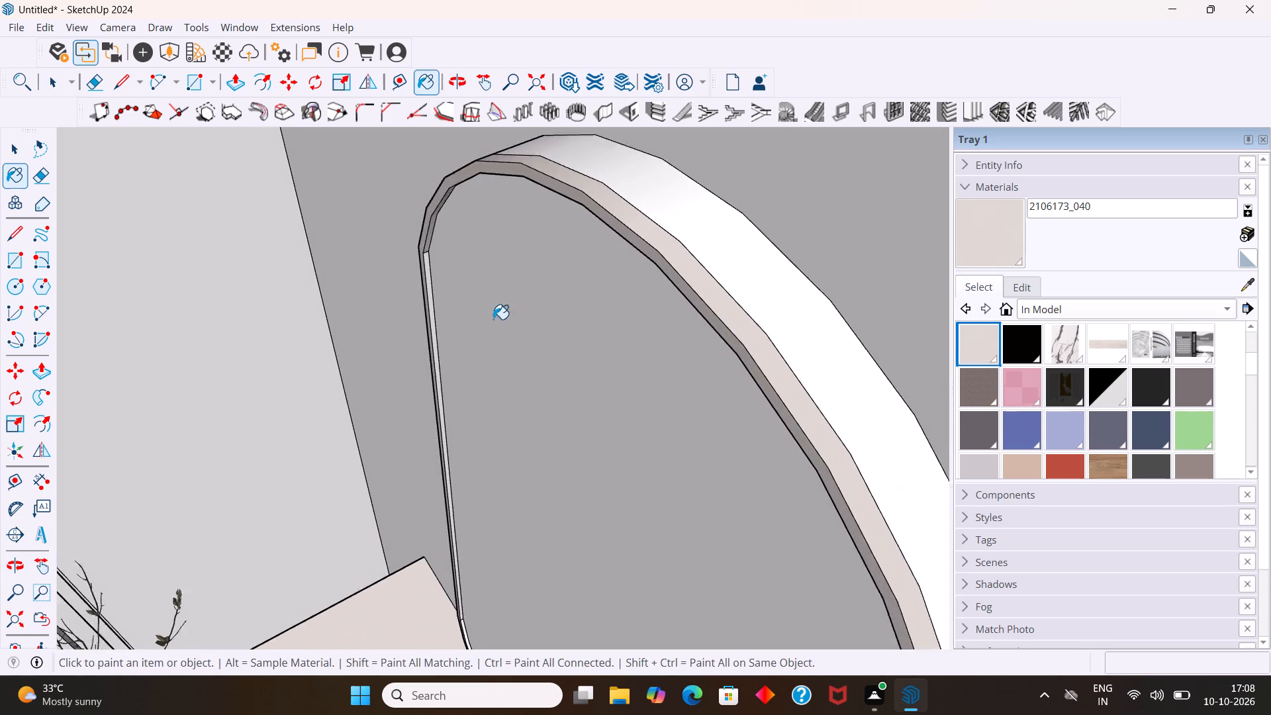
{"action": "scroll", "coordinate": [493, 319], "scroll_direction": "up", "scroll_amount": 8}
{"action": "left_click", "coordinate": [410, 204]}
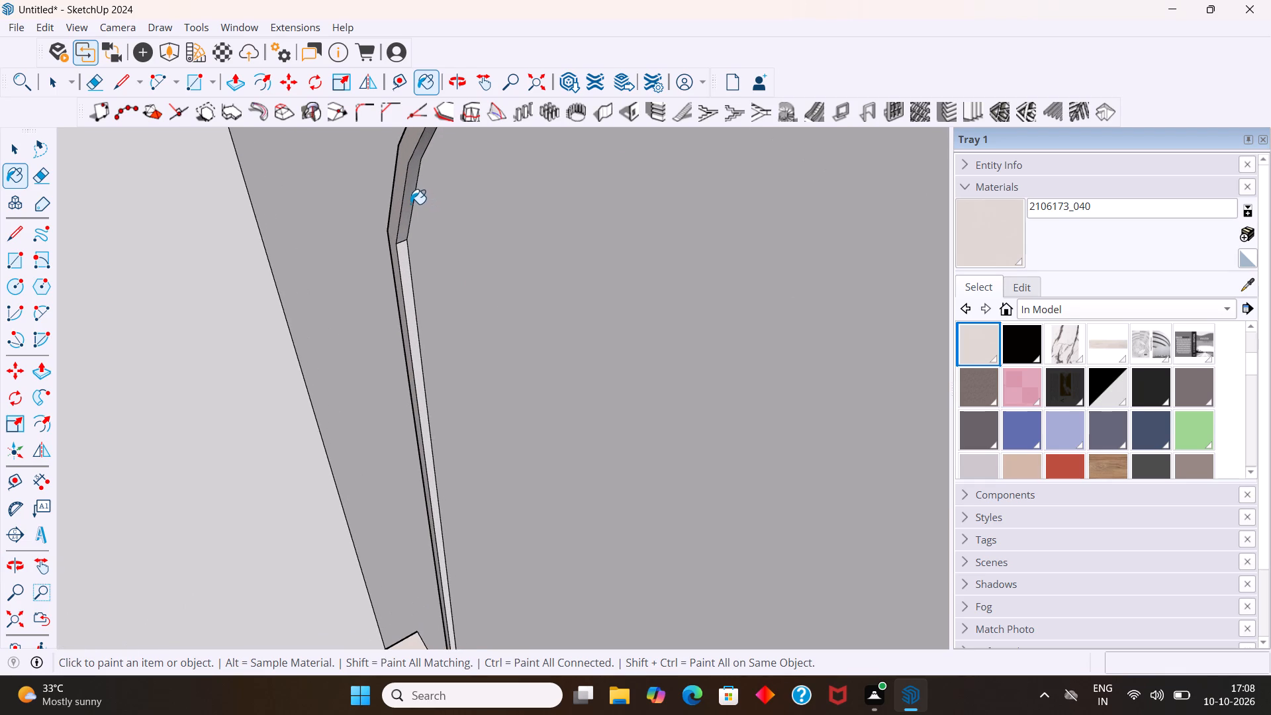
{"action": "left_click", "coordinate": [402, 273]}
Paint the recess's inner edges along the mirror's right side with the same 2106173_040 material.
{"action": "scroll", "coordinate": [406, 269], "scroll_direction": "down", "scroll_amount": 8}
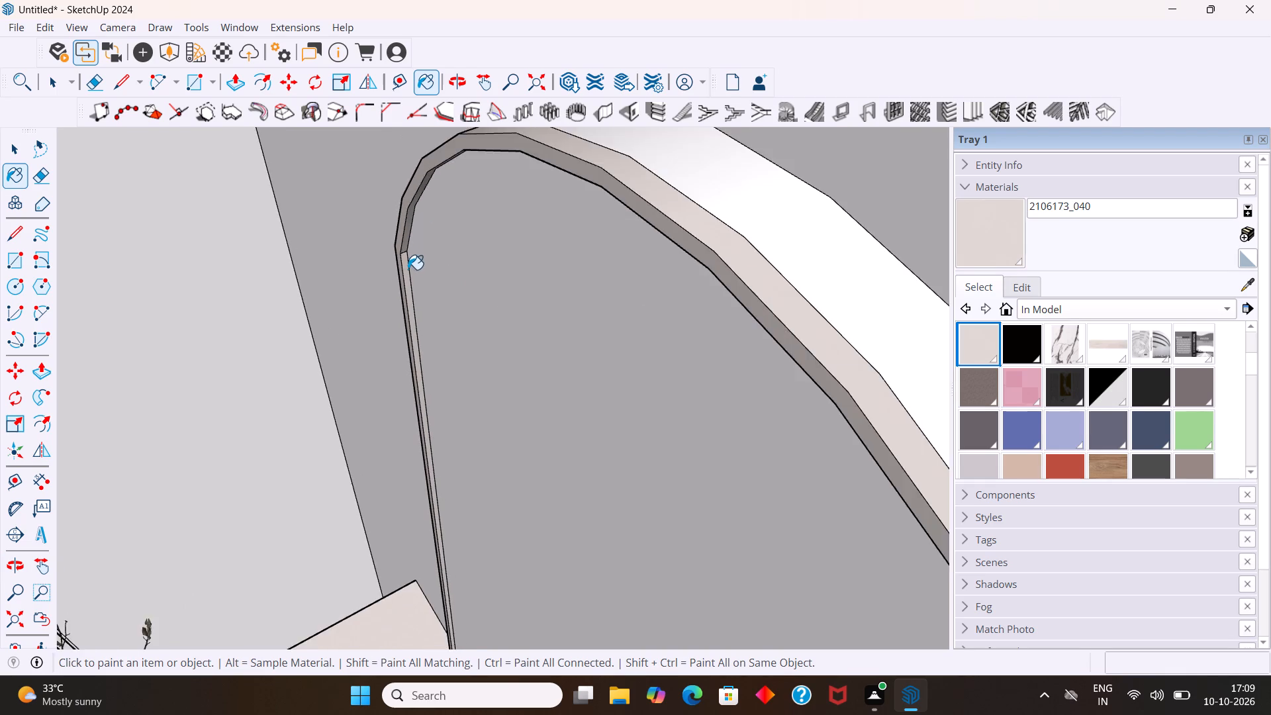
{"action": "scroll", "coordinate": [408, 269], "scroll_direction": "down", "scroll_amount": 6}
{"action": "scroll", "coordinate": [442, 412], "scroll_direction": "down", "scroll_amount": 3}
{"action": "middle_click_drag", "start_coordinate": [463, 502], "coordinate": [677, 446]}
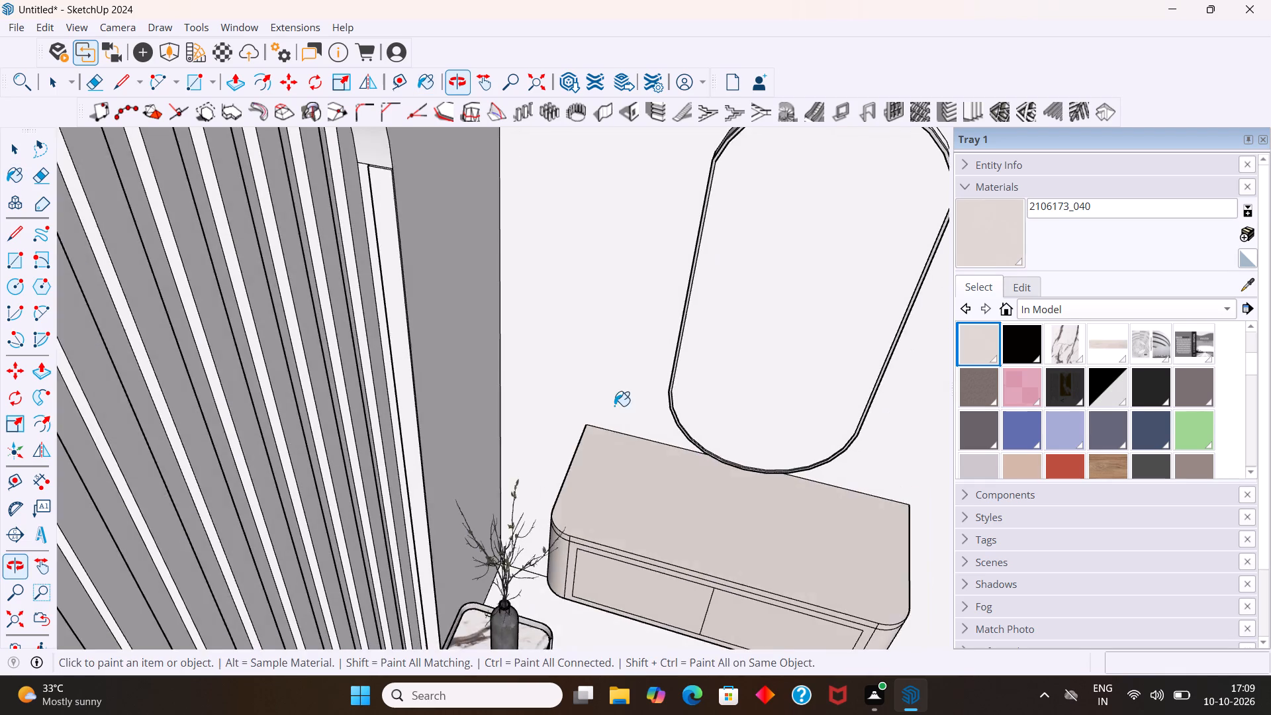
{"action": "scroll", "coordinate": [608, 400], "scroll_direction": "down", "scroll_amount": 8}
{"action": "middle_click_drag", "start_coordinate": [634, 407], "coordinate": [670, 401]}
{"action": "scroll", "coordinate": [691, 354], "scroll_direction": "up", "scroll_amount": 7}
{"action": "middle_click_drag", "start_coordinate": [701, 319], "coordinate": [823, 328]}
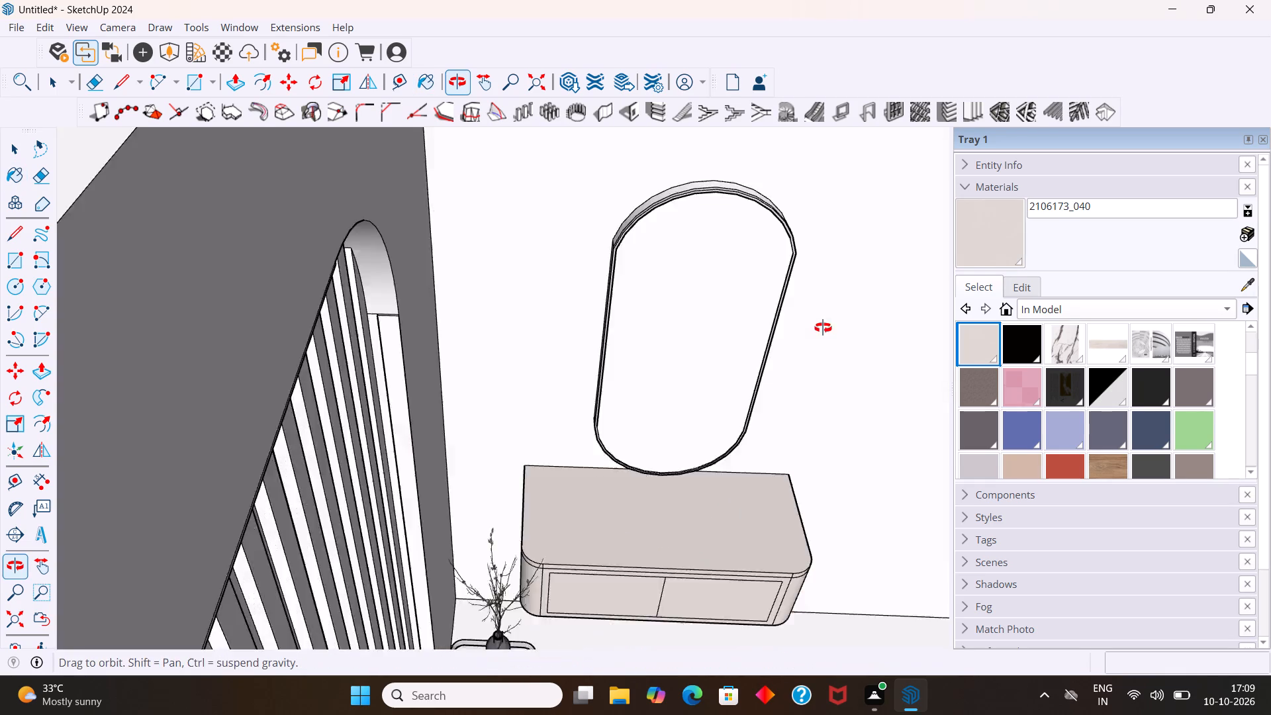
{"action": "middle_click_drag", "start_coordinate": [823, 328], "coordinate": [832, 340]}
{"action": "scroll", "coordinate": [812, 293], "scroll_direction": "up", "scroll_amount": 12}
{"action": "middle_click_drag", "start_coordinate": [827, 254], "coordinate": [865, 291]}
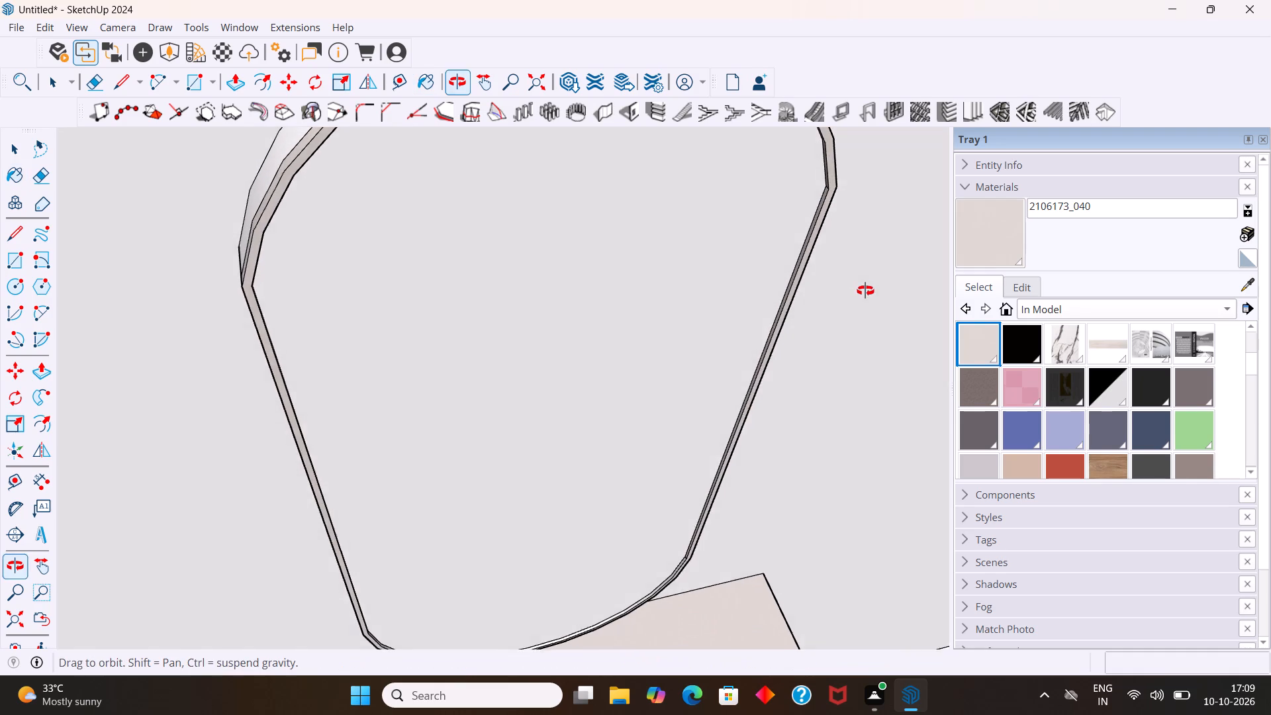
{"action": "middle_click_drag", "start_coordinate": [865, 291], "coordinate": [865, 291]}
{"action": "scroll", "coordinate": [822, 159], "scroll_direction": "up", "scroll_amount": 9}
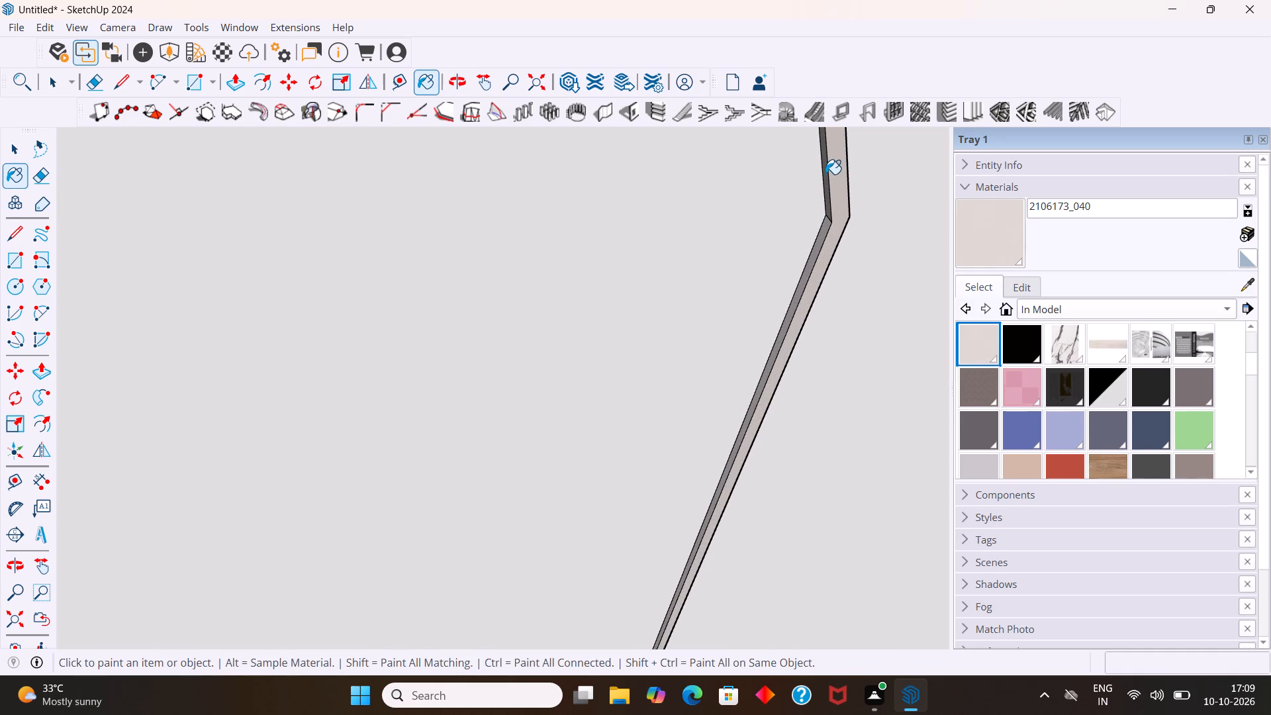
{"action": "left_click", "coordinate": [825, 174]}
{"action": "scroll", "coordinate": [814, 195], "scroll_direction": "up", "scroll_amount": 12}
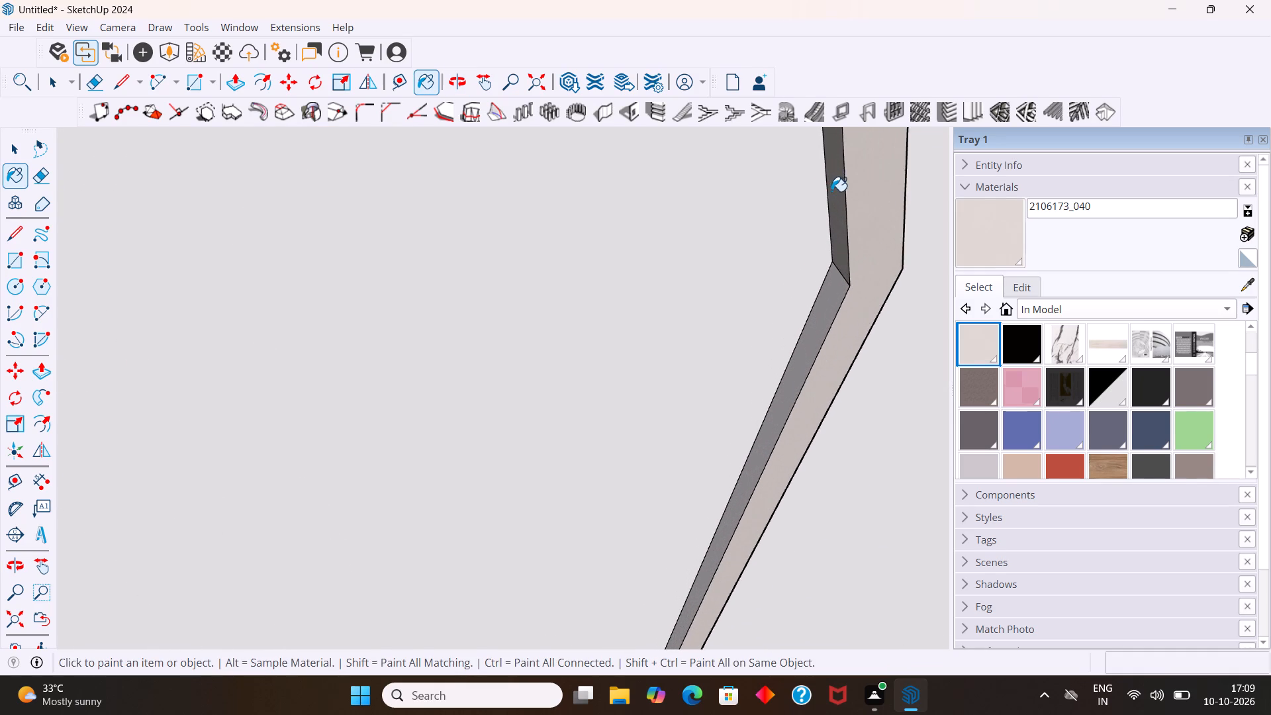
{"action": "scroll", "coordinate": [831, 191], "scroll_direction": "up", "scroll_amount": 2}
{"action": "left_click", "coordinate": [837, 191]}
{"action": "left_click", "coordinate": [827, 312]}
Paint the inner edge along the mirror's bottom curve with the 2106173_040 material.
{"action": "scroll", "coordinate": [825, 313], "scroll_direction": "down", "scroll_amount": 9}
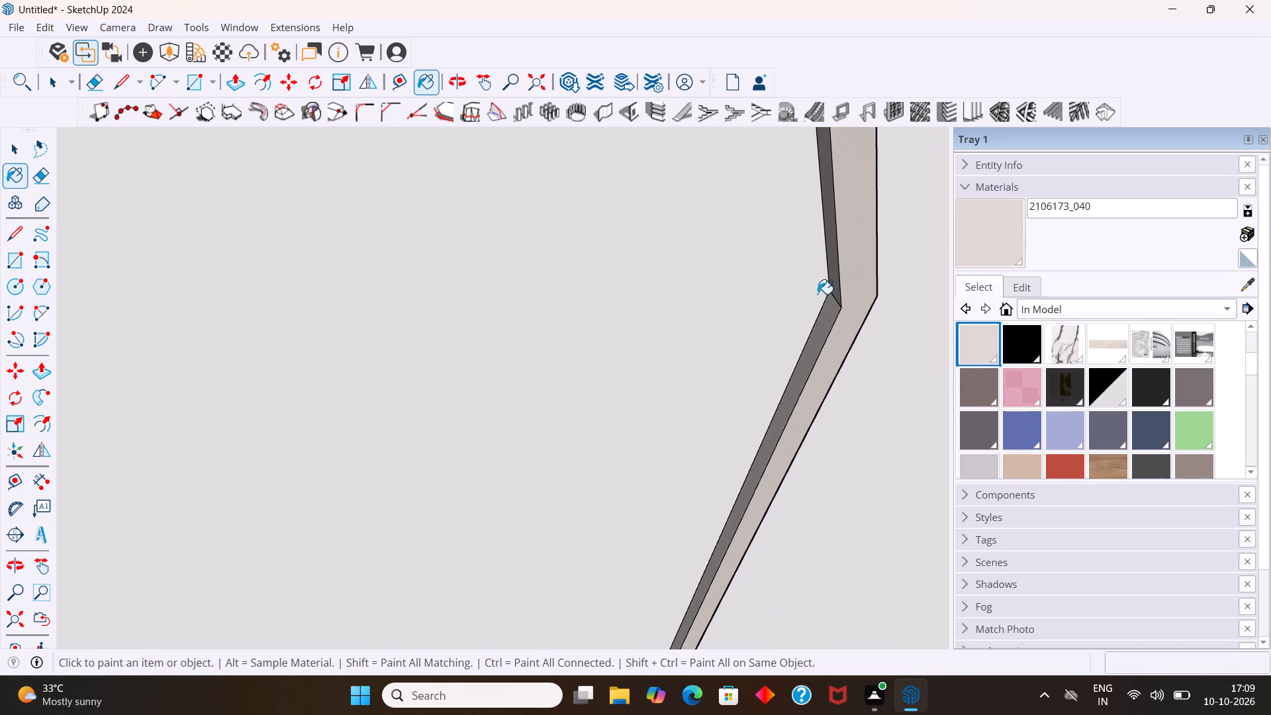
{"action": "scroll", "coordinate": [818, 294], "scroll_direction": "down", "scroll_amount": 3}
{"action": "scroll", "coordinate": [628, 247], "scroll_direction": "down", "scroll_amount": 18}
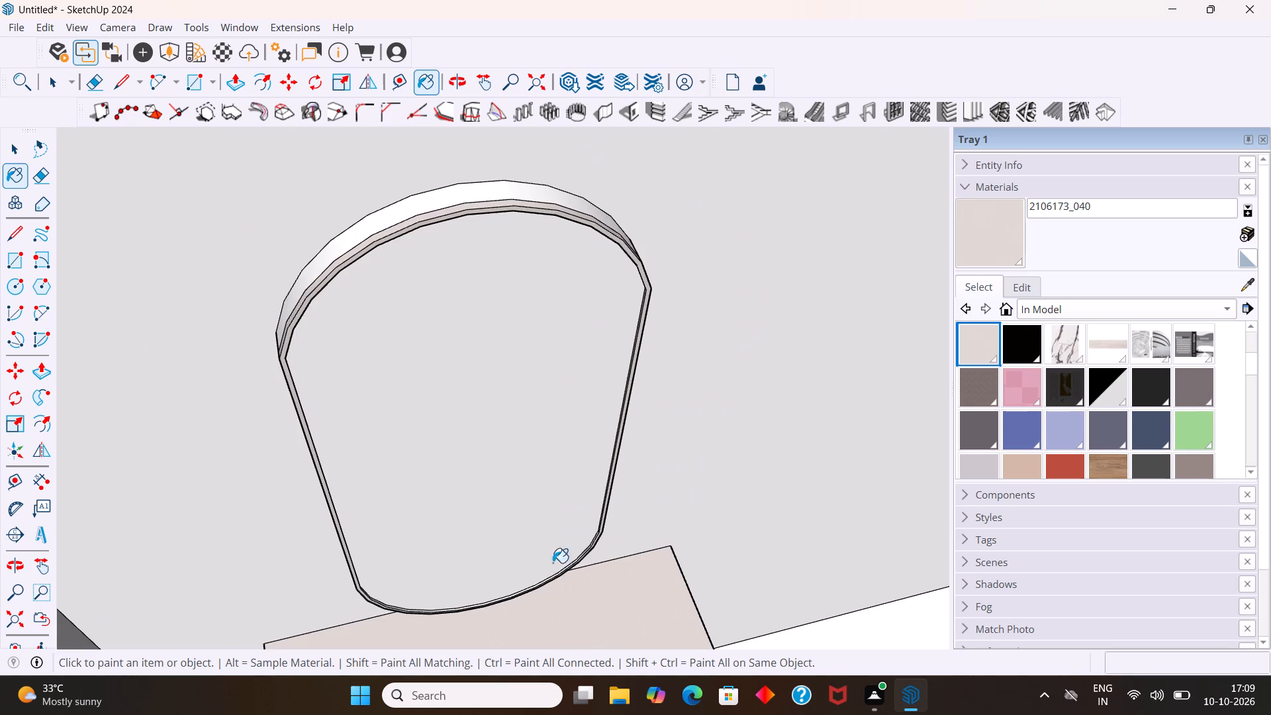
{"action": "scroll", "coordinate": [549, 583], "scroll_direction": "up", "scroll_amount": 8}
{"action": "scroll", "coordinate": [472, 606], "scroll_direction": "up", "scroll_amount": 3}
{"action": "scroll", "coordinate": [524, 546], "scroll_direction": "up", "scroll_amount": 4}
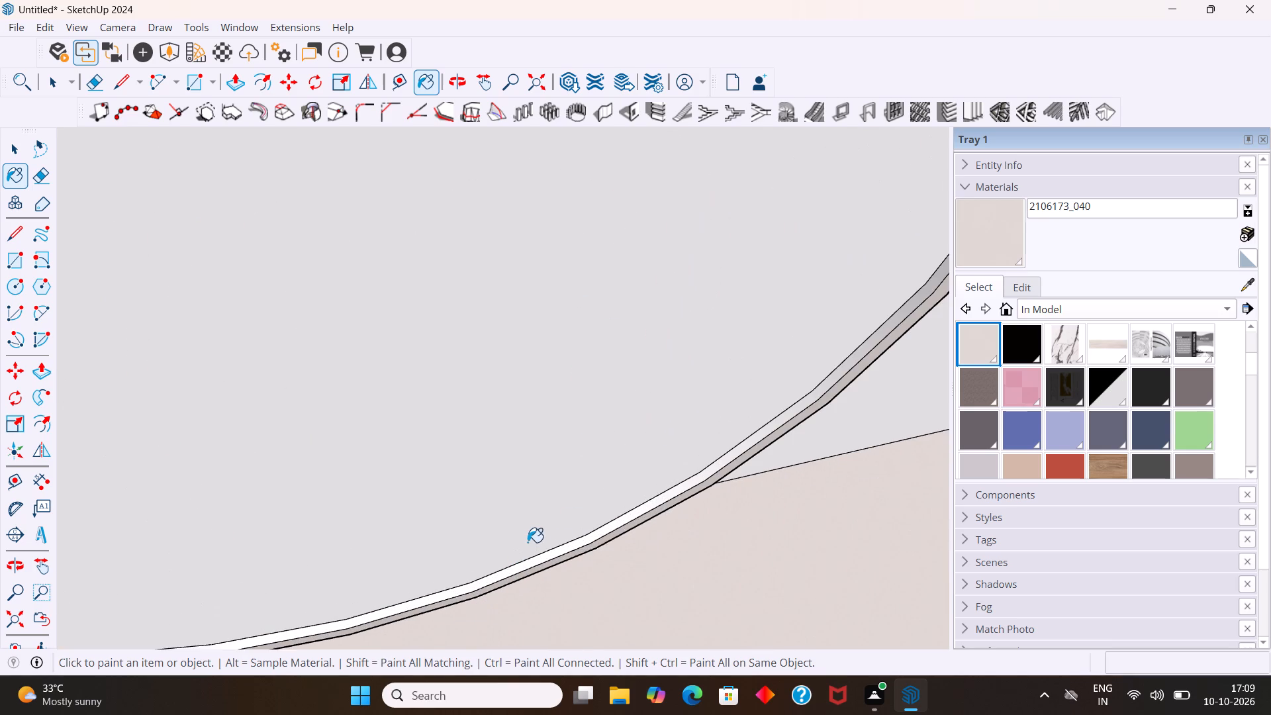
{"action": "left_click", "coordinate": [621, 518]}
{"action": "scroll", "coordinate": [581, 480], "scroll_direction": "down", "scroll_amount": 4}
{"action": "scroll", "coordinate": [577, 462], "scroll_direction": "up", "scroll_amount": 1}
{"action": "scroll", "coordinate": [576, 454], "scroll_direction": "down", "scroll_amount": 1}
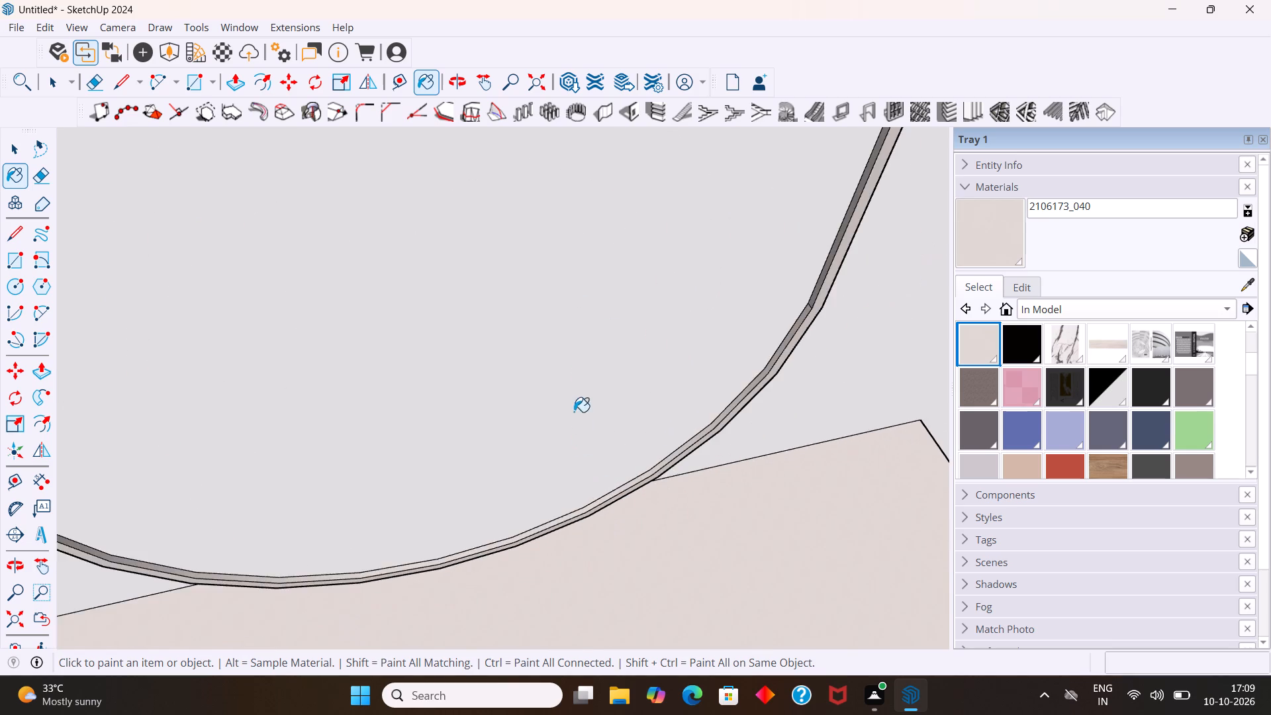
{"action": "scroll", "coordinate": [571, 394], "scroll_direction": "down", "scroll_amount": 3}
{"action": "key", "text": "space"}
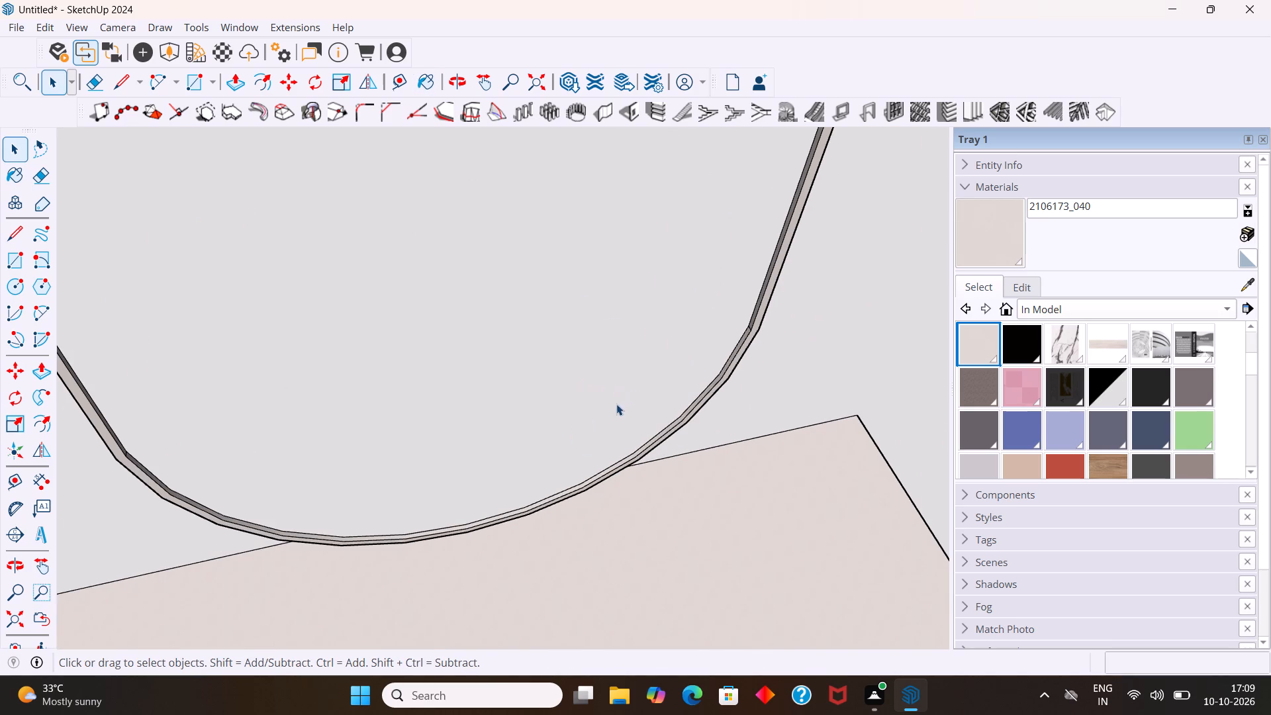
Paint the wall mirror's recessed face with Mirror 02 from the Glass and Mirrors collection.
{"action": "scroll", "coordinate": [614, 399], "scroll_direction": "down", "scroll_amount": 17}
{"action": "middle_click_drag", "start_coordinate": [653, 417], "coordinate": [552, 252]}
{"action": "scroll", "coordinate": [577, 275], "scroll_direction": "down", "scroll_amount": 1}
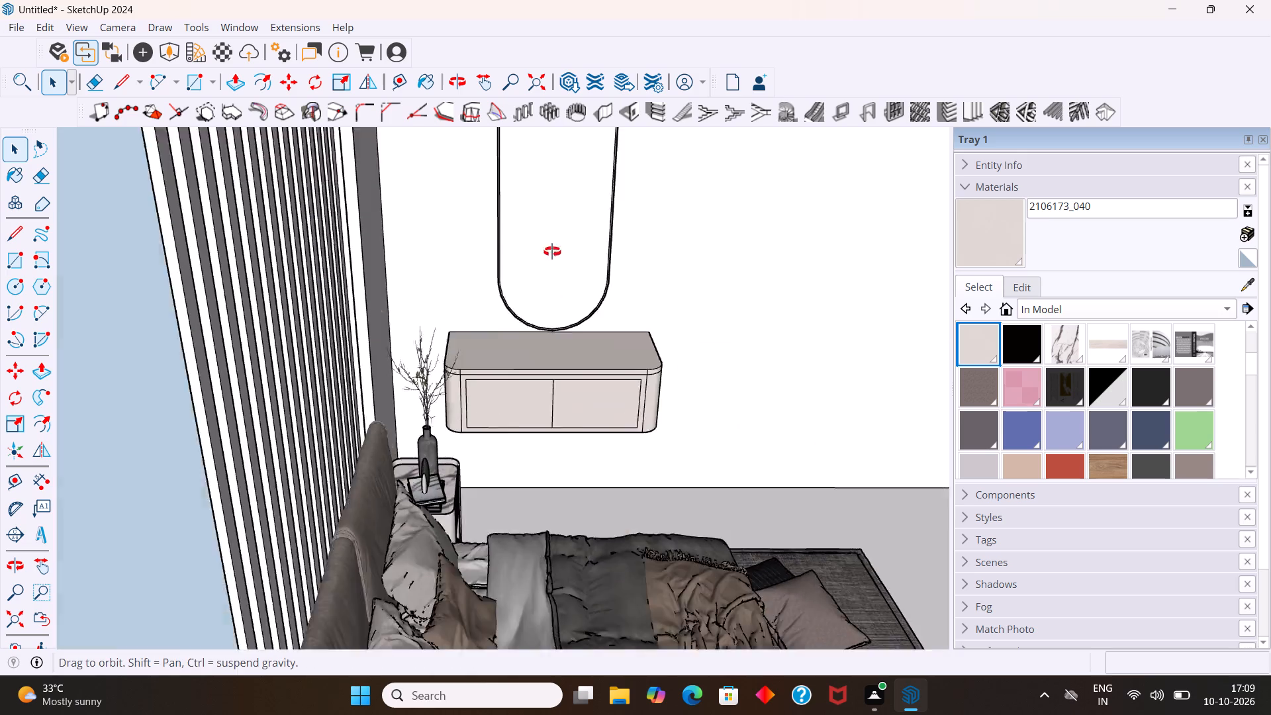
{"action": "middle_click_drag", "start_coordinate": [552, 252], "coordinate": [526, 250]}
{"action": "scroll", "coordinate": [516, 268], "scroll_direction": "down", "scroll_amount": 5}
{"action": "middle_click_drag", "start_coordinate": [578, 374], "coordinate": [587, 278]}
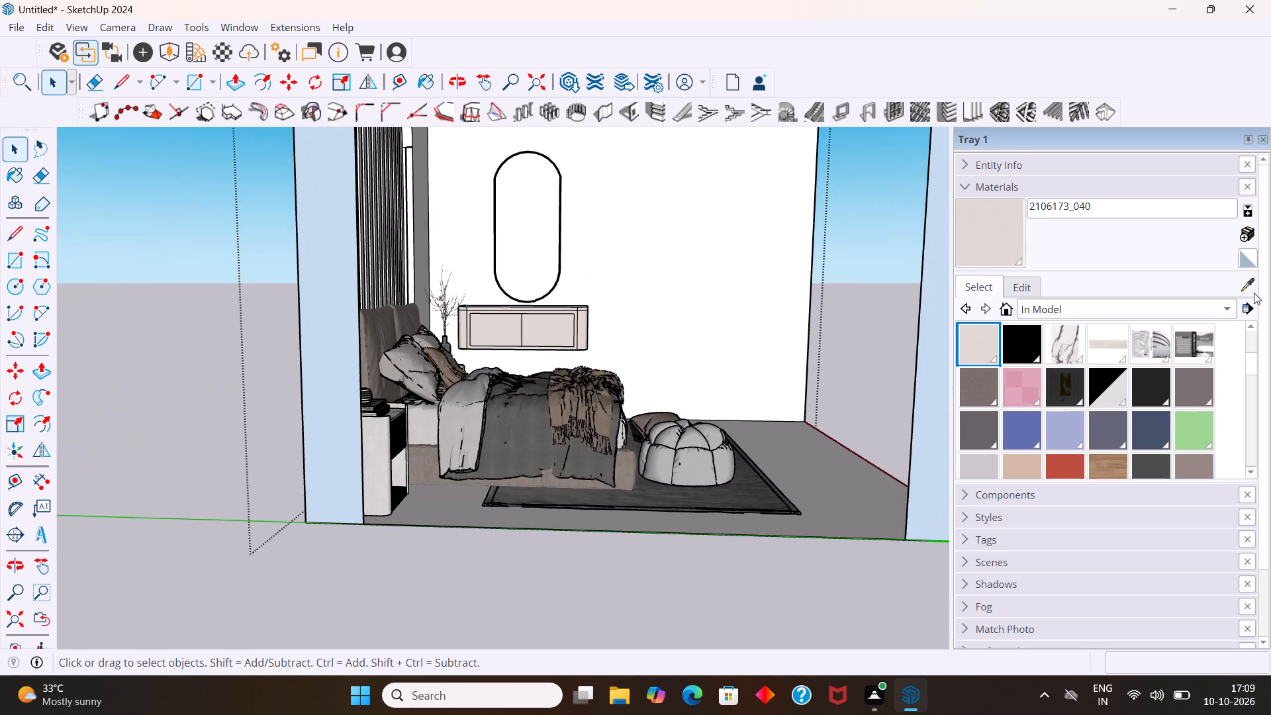
{"action": "left_click", "coordinate": [1205, 304]}
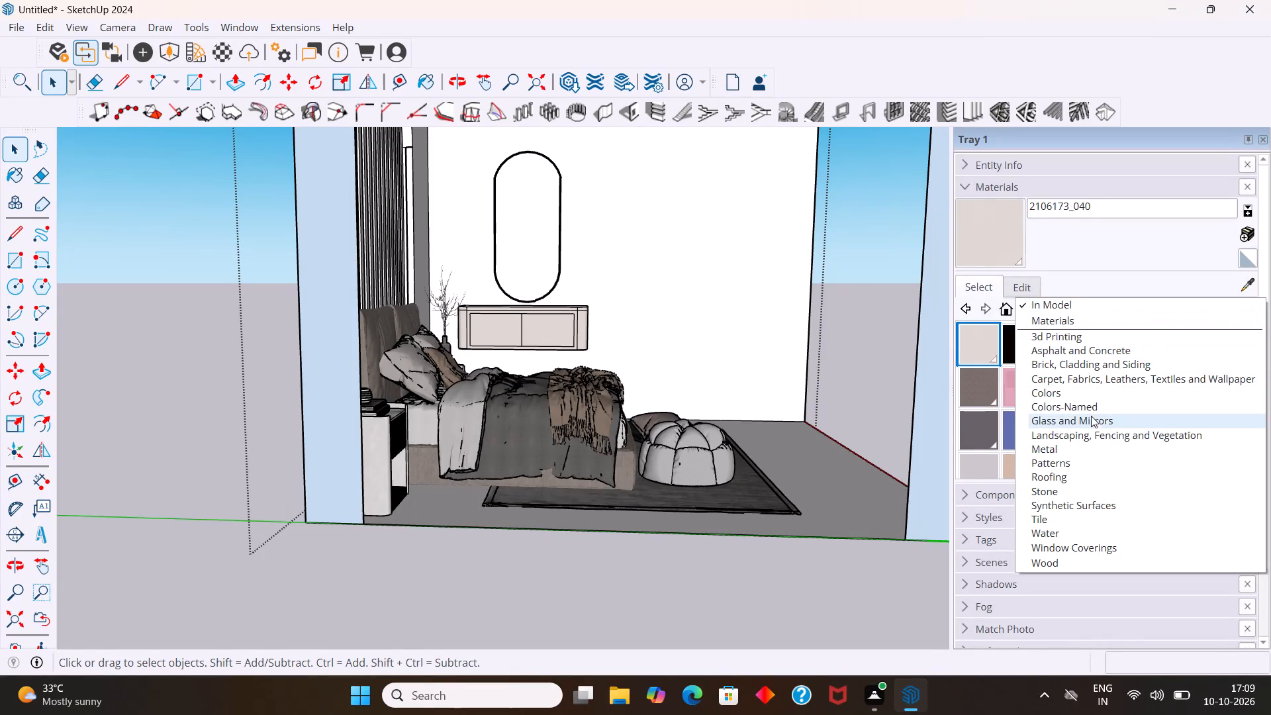
{"action": "left_click", "coordinate": [1088, 421]}
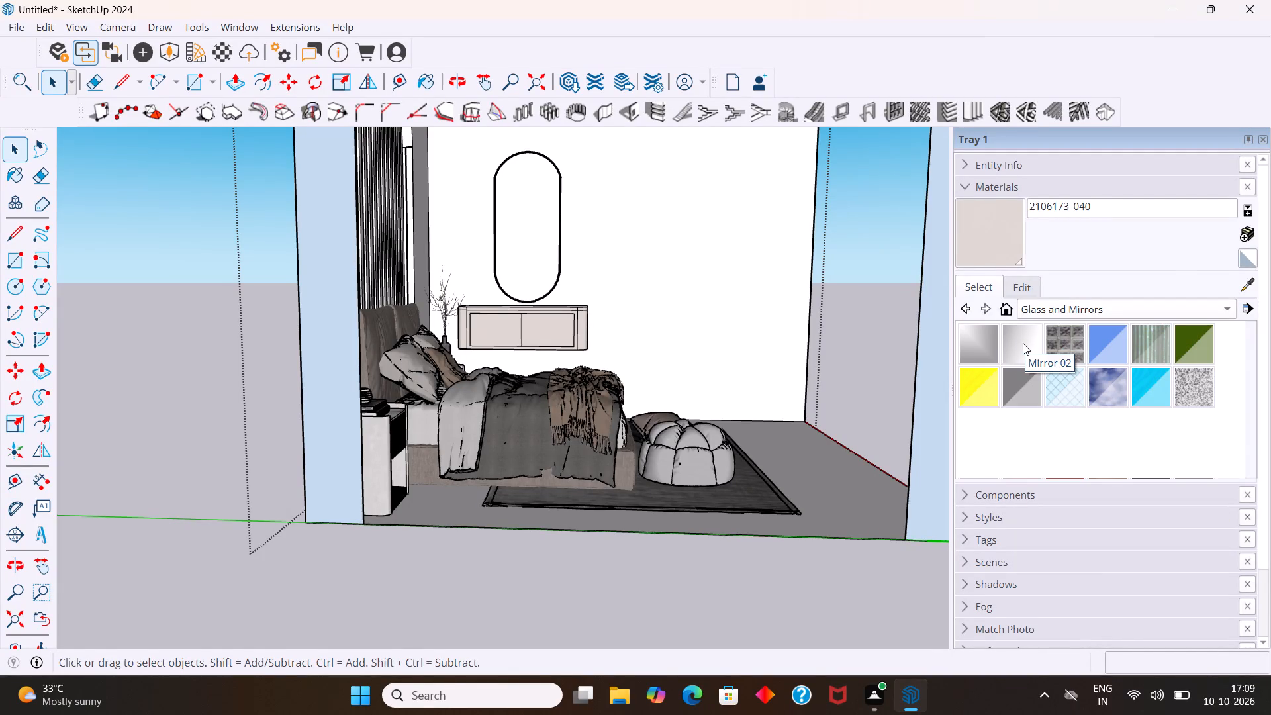
{"action": "left_click", "coordinate": [1017, 350]}
{"action": "left_click", "coordinate": [530, 245]}
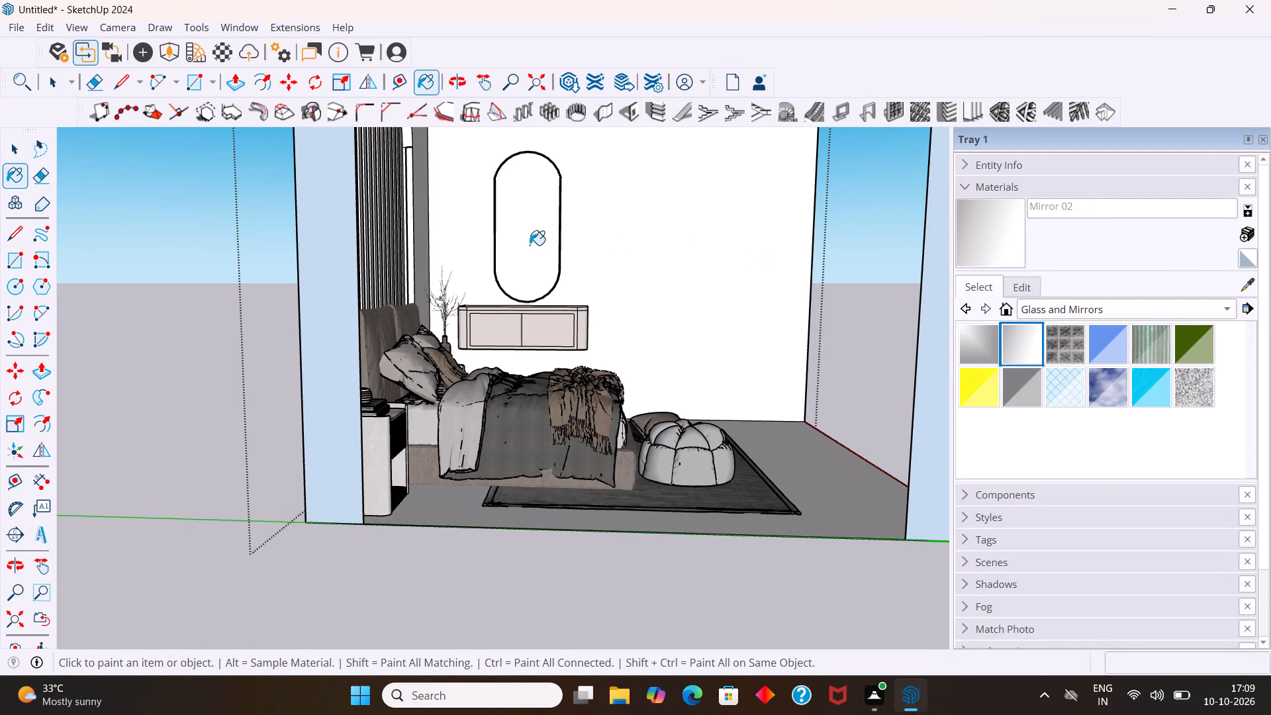
{"action": "key", "text": "space"}
Browse the model files in the Downloads folder for a decor item to import into the bedroom.
{"action": "middle_click_drag", "start_coordinate": [629, 261], "coordinate": [610, 283]}
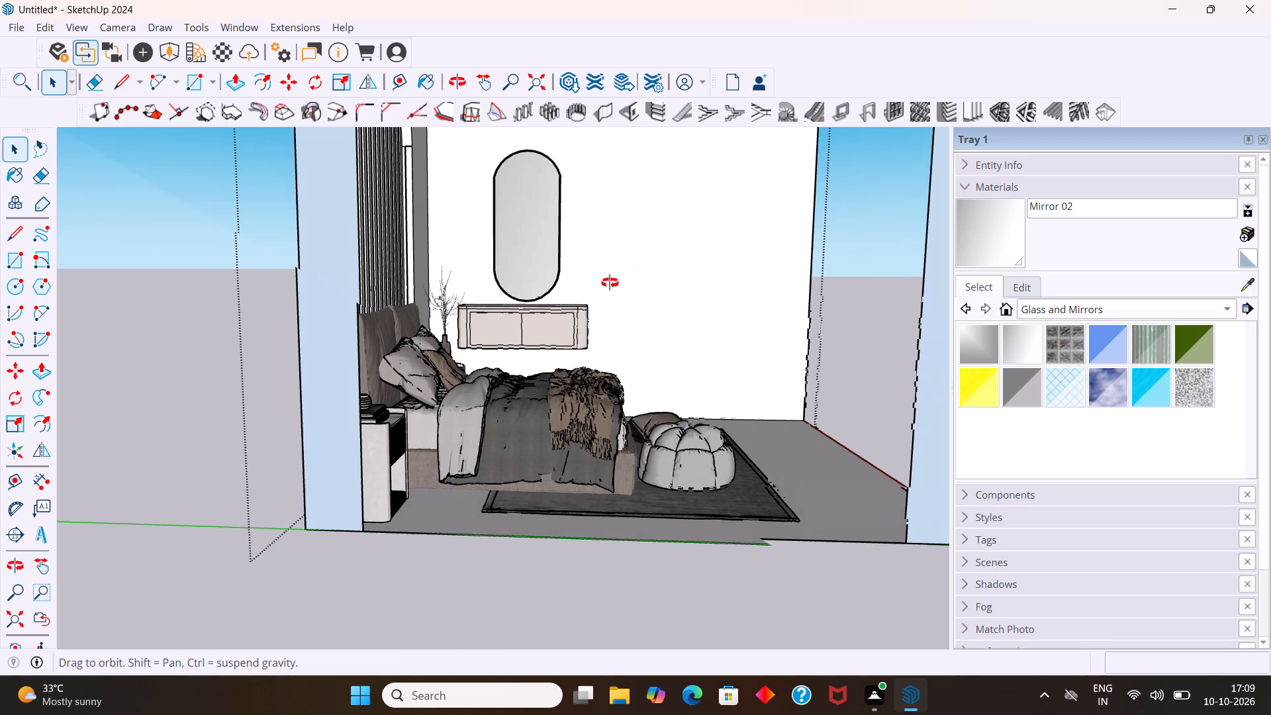
{"action": "middle_click_drag", "start_coordinate": [610, 283], "coordinate": [577, 366]}
{"action": "scroll", "coordinate": [579, 364], "scroll_direction": "down", "scroll_amount": 5}
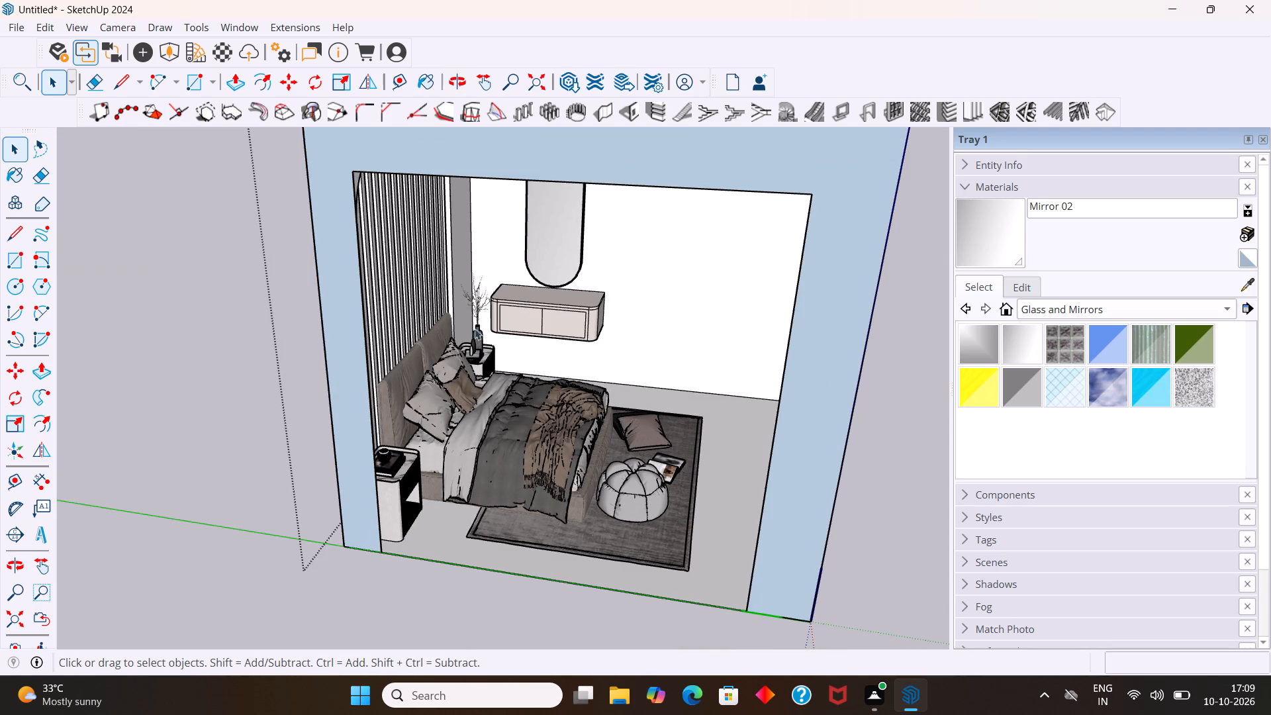
{"action": "left_click", "coordinate": [17, 24]}
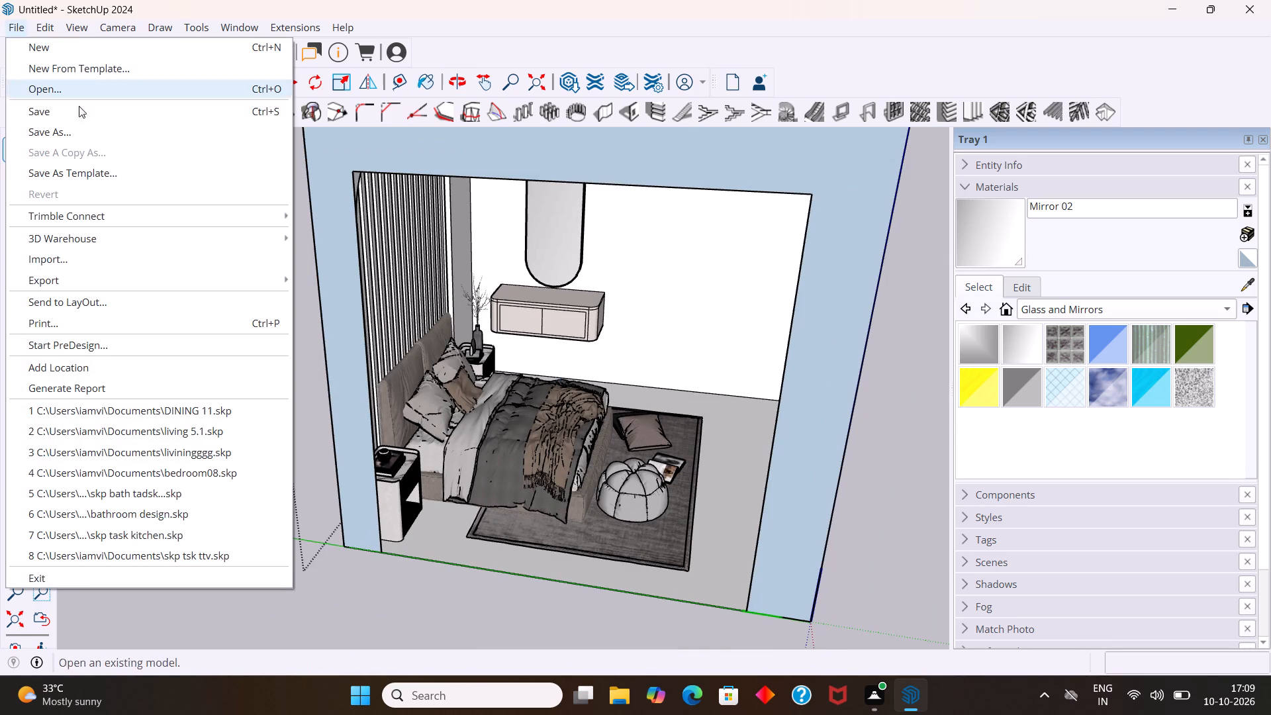
{"action": "left_click", "coordinate": [70, 257]}
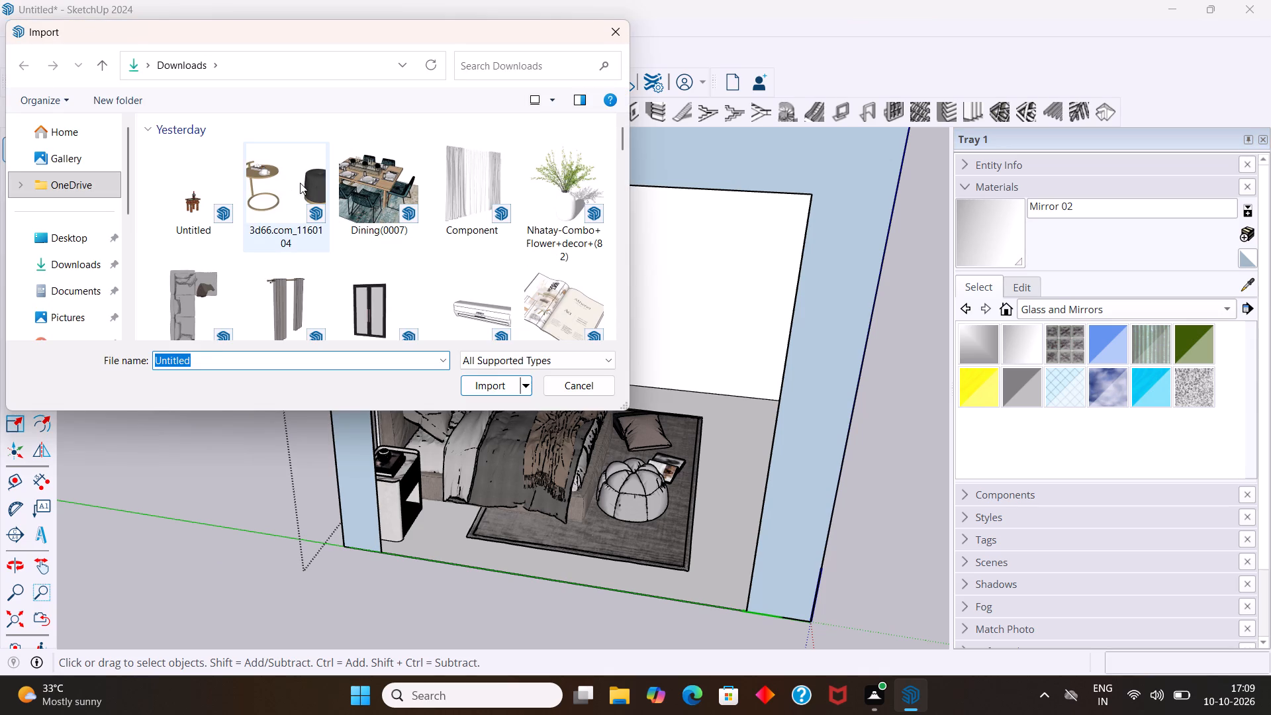
{"action": "scroll", "coordinate": [276, 231], "scroll_direction": "down", "scroll_amount": 3}
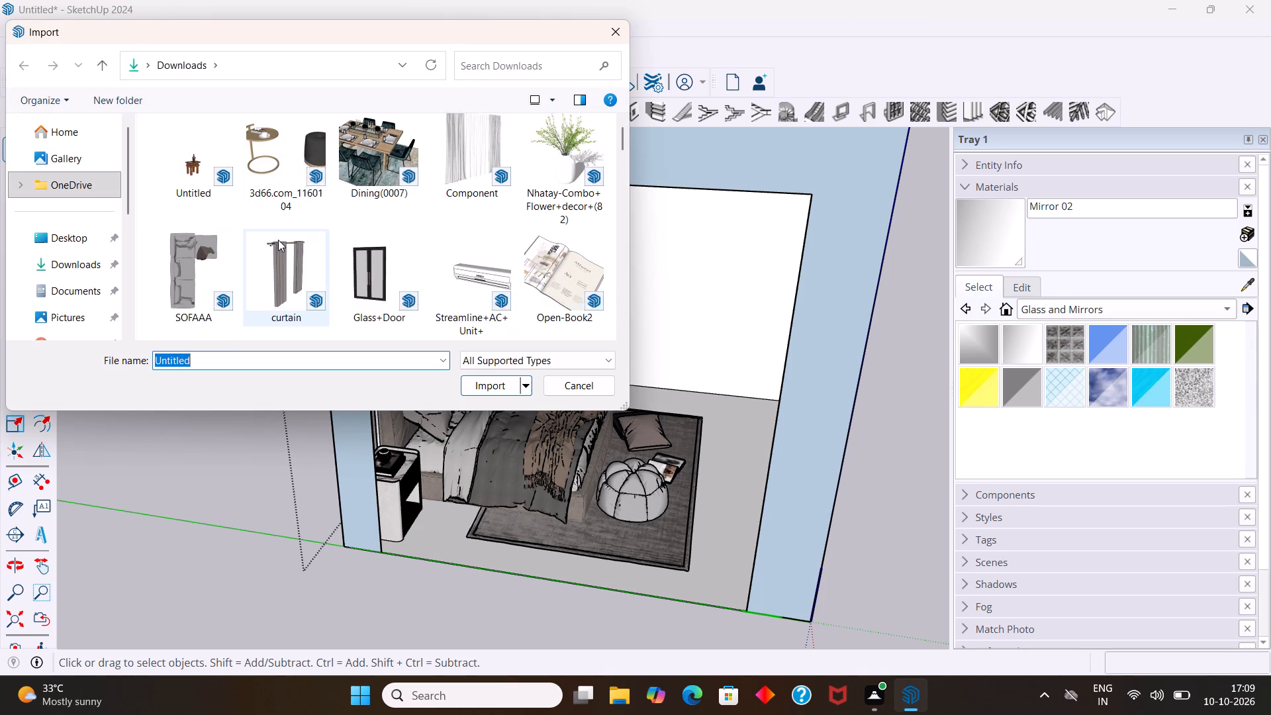
{"action": "scroll", "coordinate": [278, 240], "scroll_direction": "down", "scroll_amount": 13}
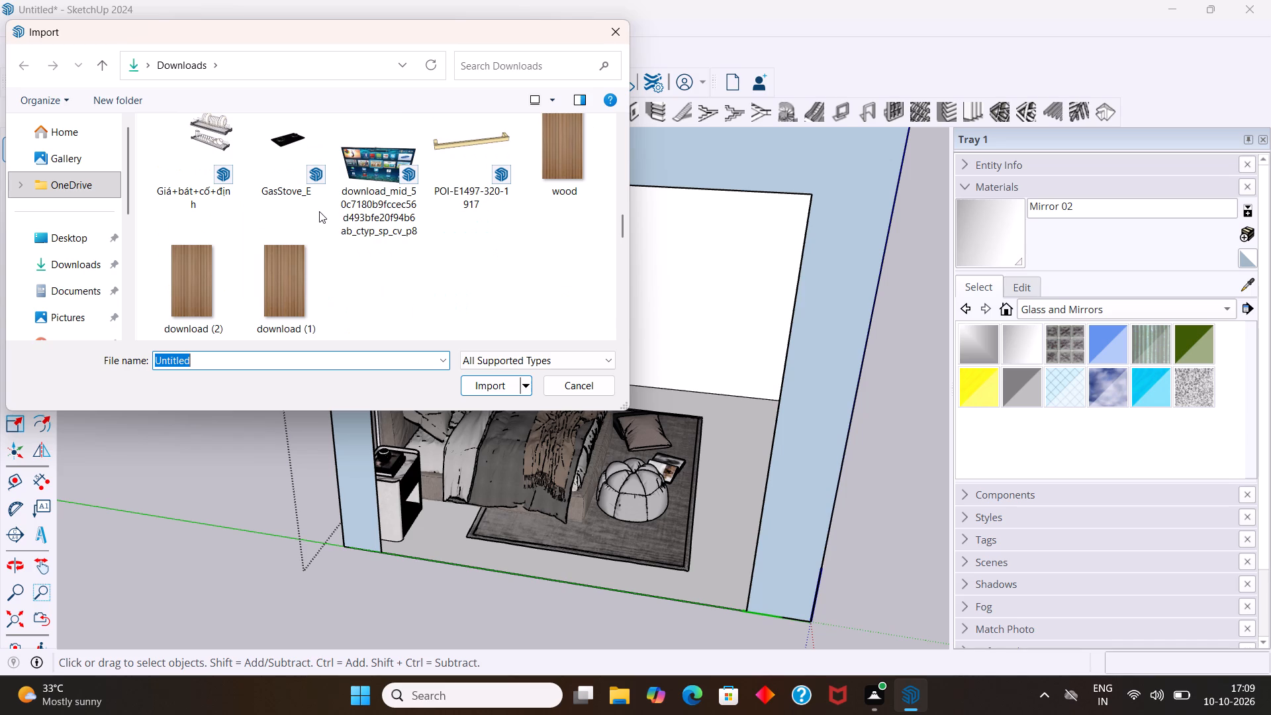
{"action": "scroll", "coordinate": [330, 211], "scroll_direction": "up", "scroll_amount": 3}
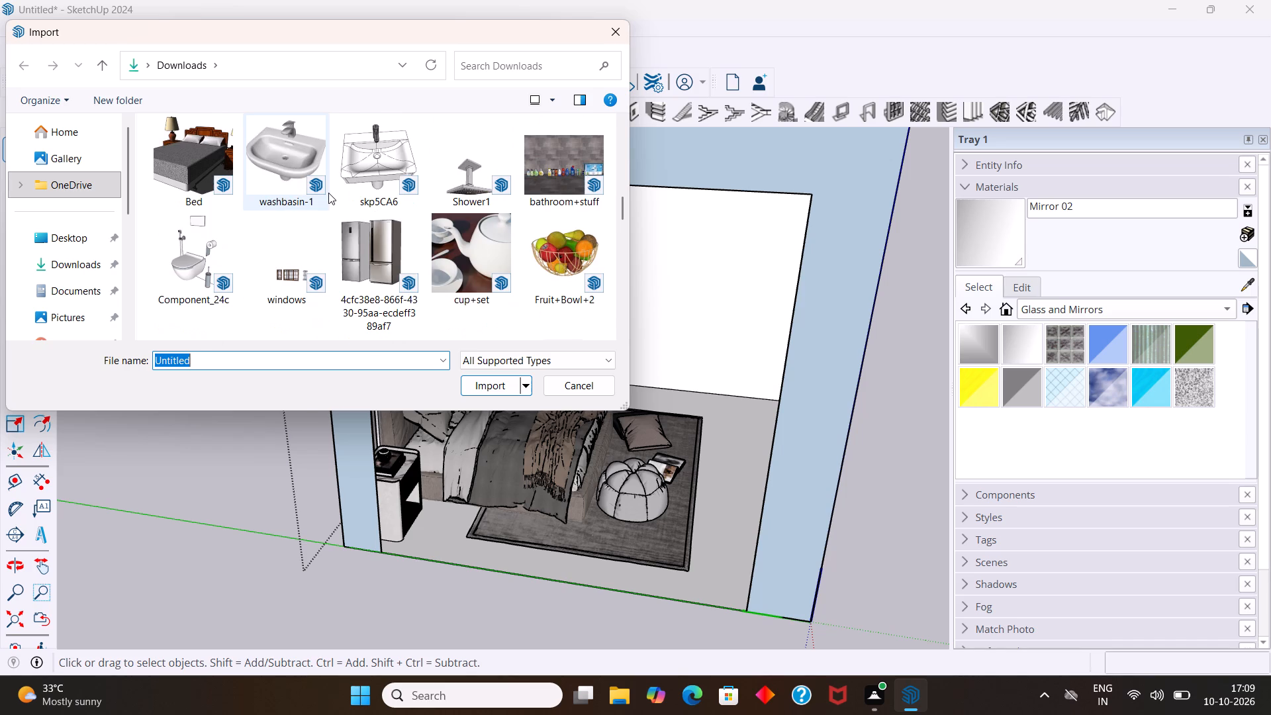
{"action": "scroll", "coordinate": [457, 195], "scroll_direction": "up", "scroll_amount": 1}
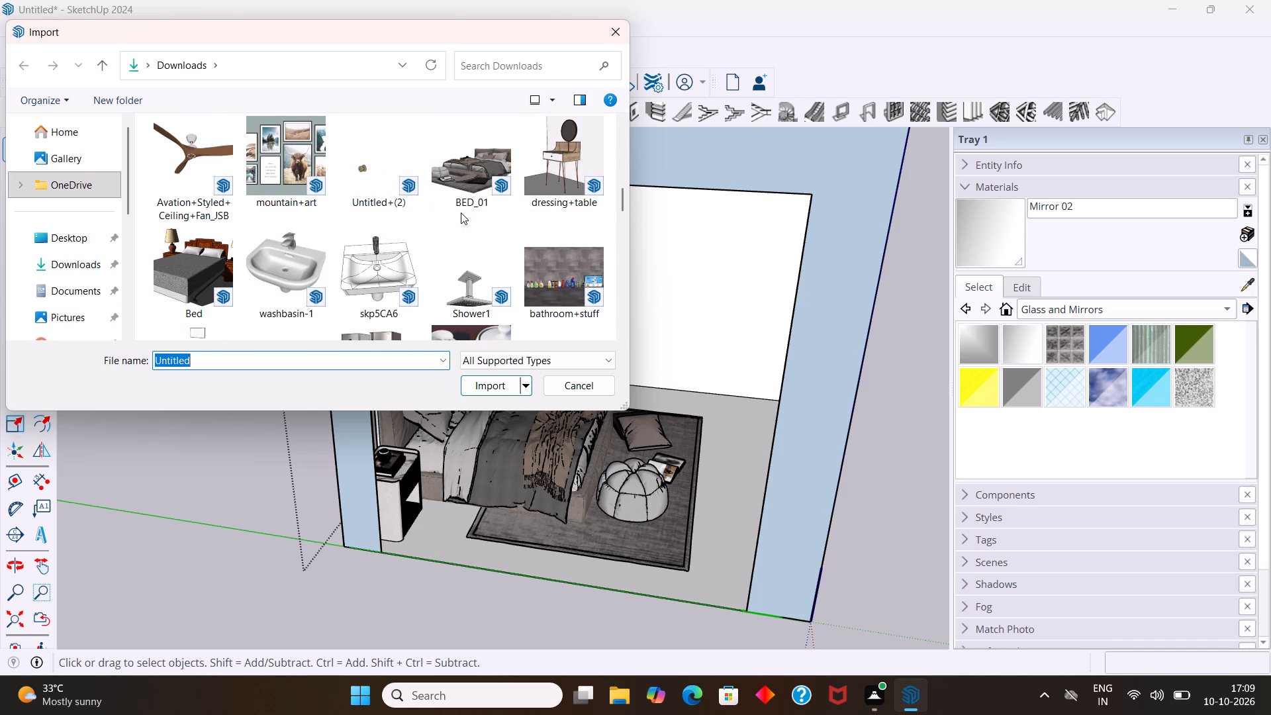
{"action": "scroll", "coordinate": [461, 212], "scroll_direction": "up", "scroll_amount": 3}
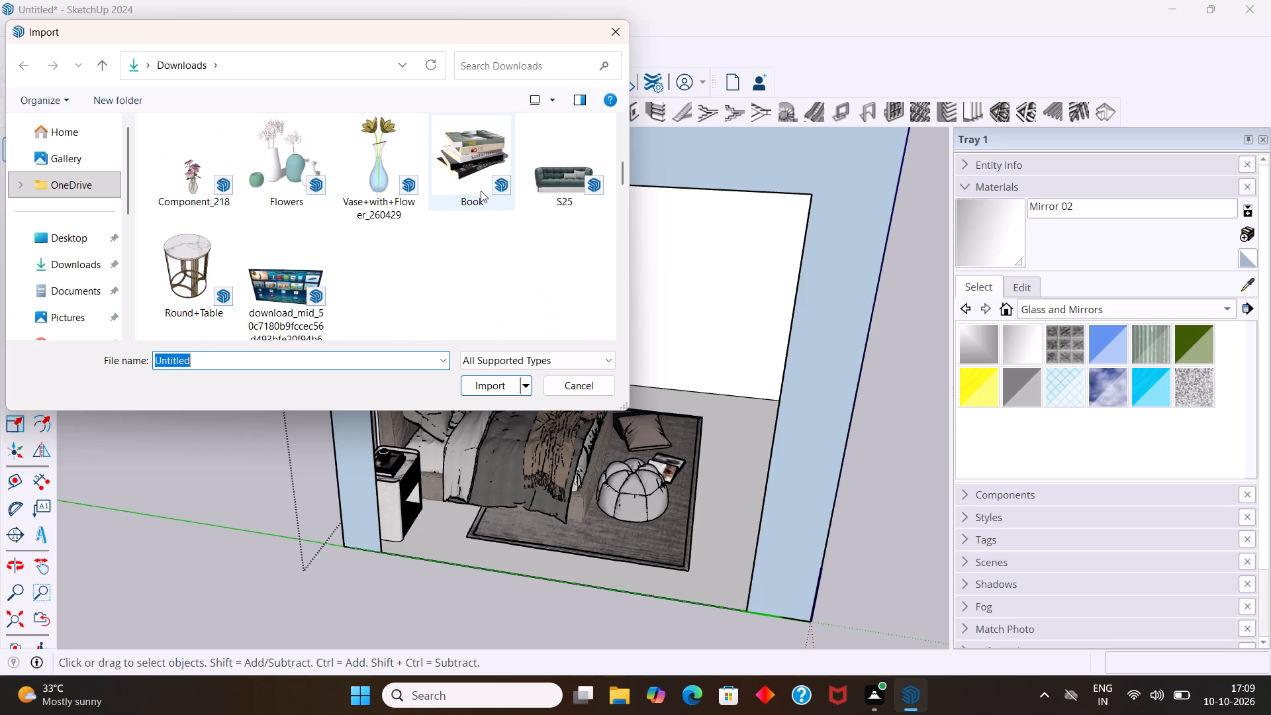
{"action": "scroll", "coordinate": [489, 205], "scroll_direction": "up", "scroll_amount": 3}
{"action": "scroll", "coordinate": [455, 211], "scroll_direction": "down", "scroll_amount": 4}
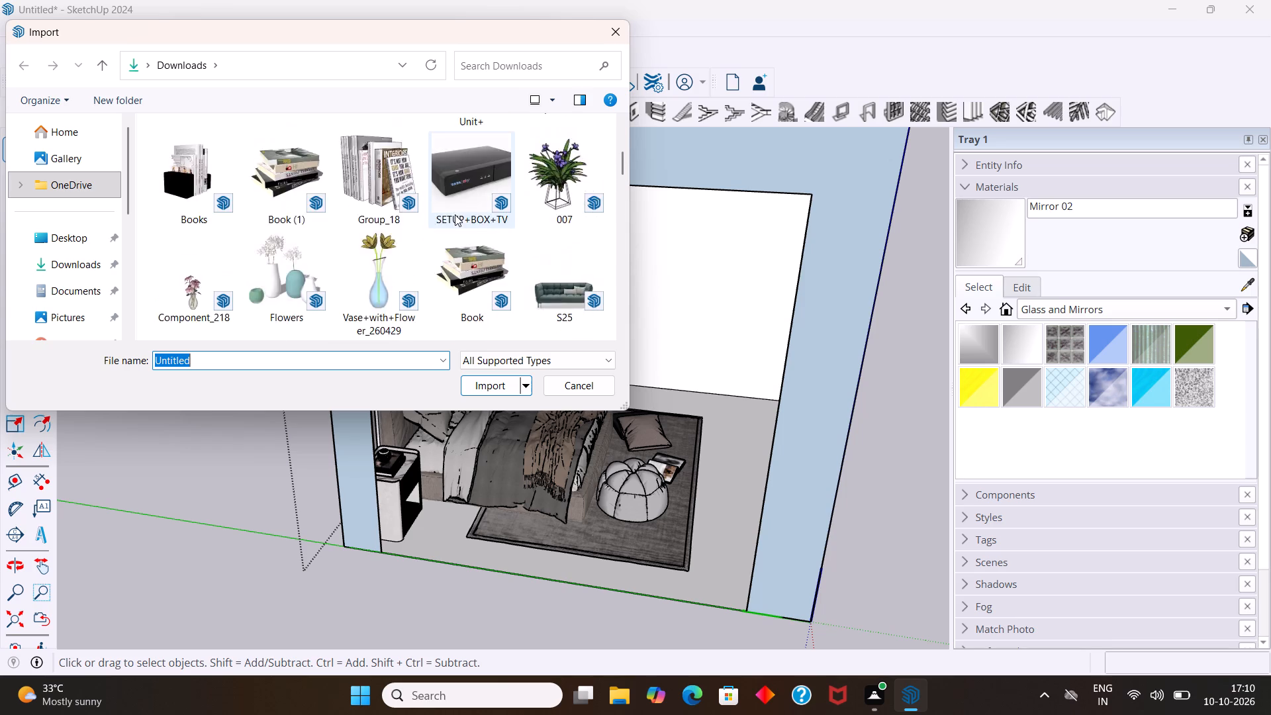
{"action": "scroll", "coordinate": [455, 213], "scroll_direction": "down", "scroll_amount": 14}
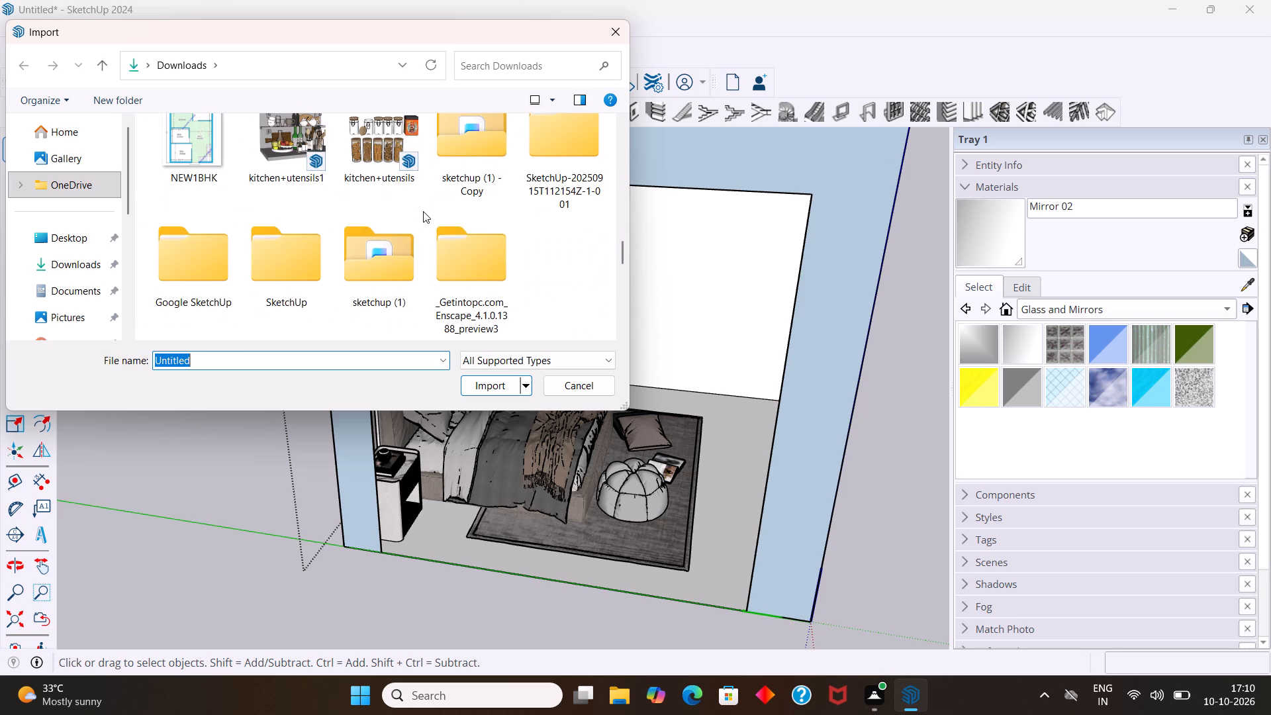
{"action": "scroll", "coordinate": [420, 211], "scroll_direction": "down", "scroll_amount": 6}
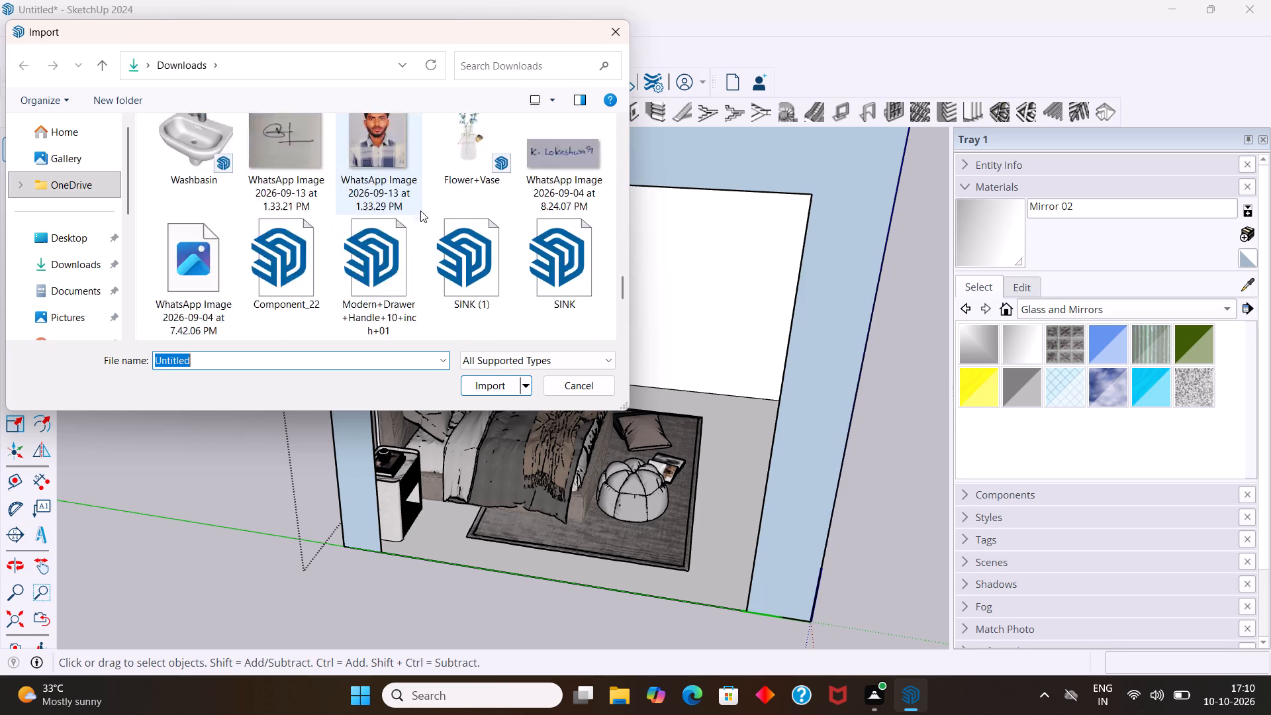
{"action": "scroll", "coordinate": [420, 211], "scroll_direction": "down", "scroll_amount": 3}
{"action": "scroll", "coordinate": [422, 211], "scroll_direction": "up", "scroll_amount": 3}
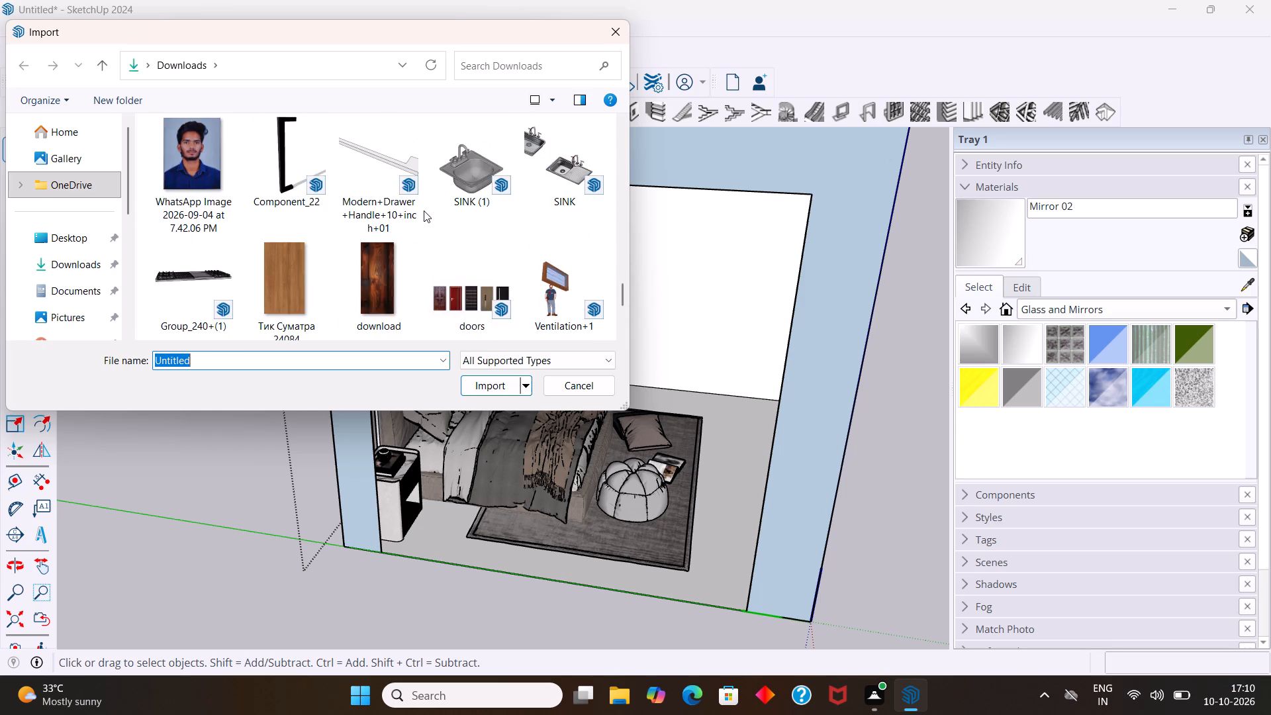
{"action": "scroll", "coordinate": [428, 210], "scroll_direction": "up", "scroll_amount": 2}
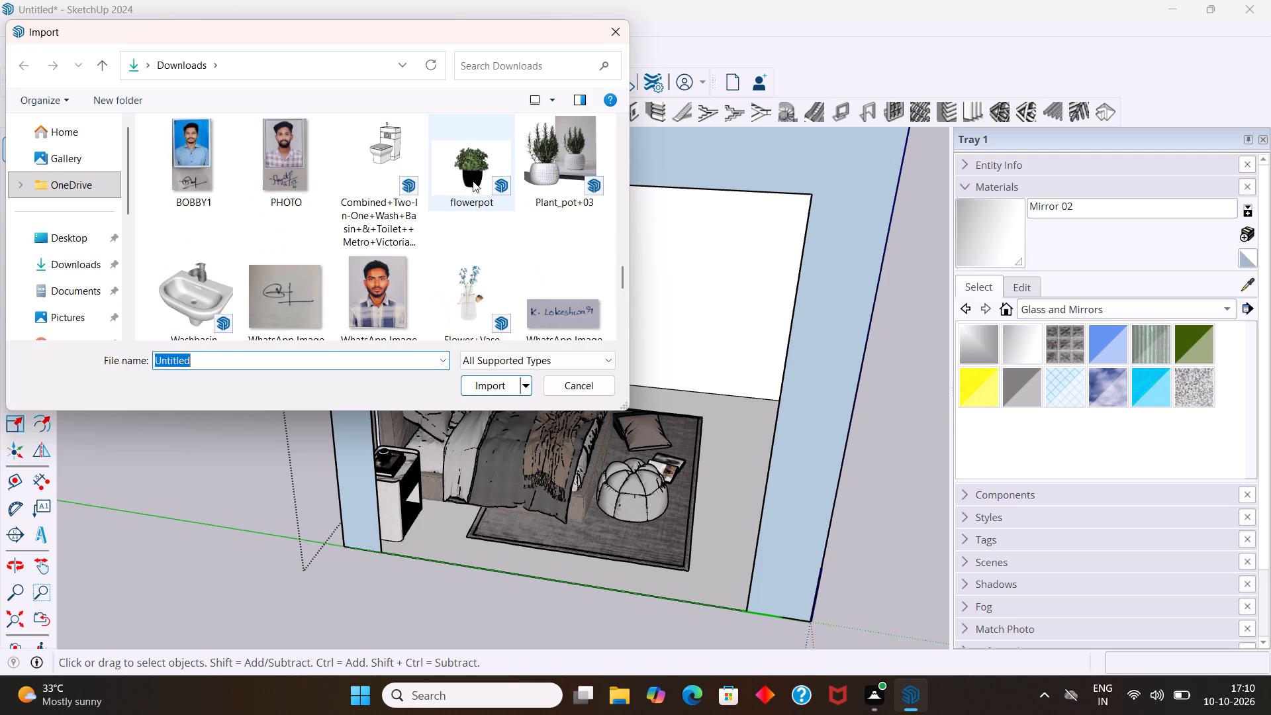
{"action": "scroll", "coordinate": [473, 180], "scroll_direction": "up", "scroll_amount": 3}
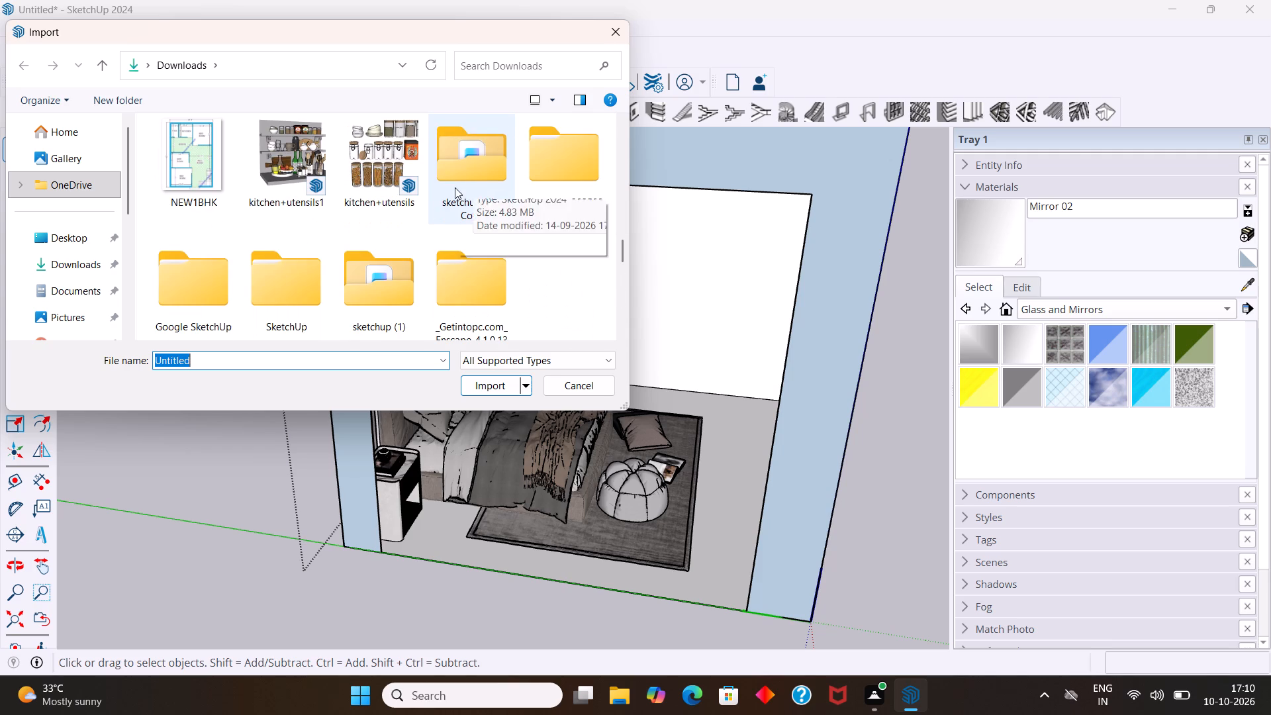
{"action": "scroll", "coordinate": [420, 185], "scroll_direction": "up", "scroll_amount": 3}
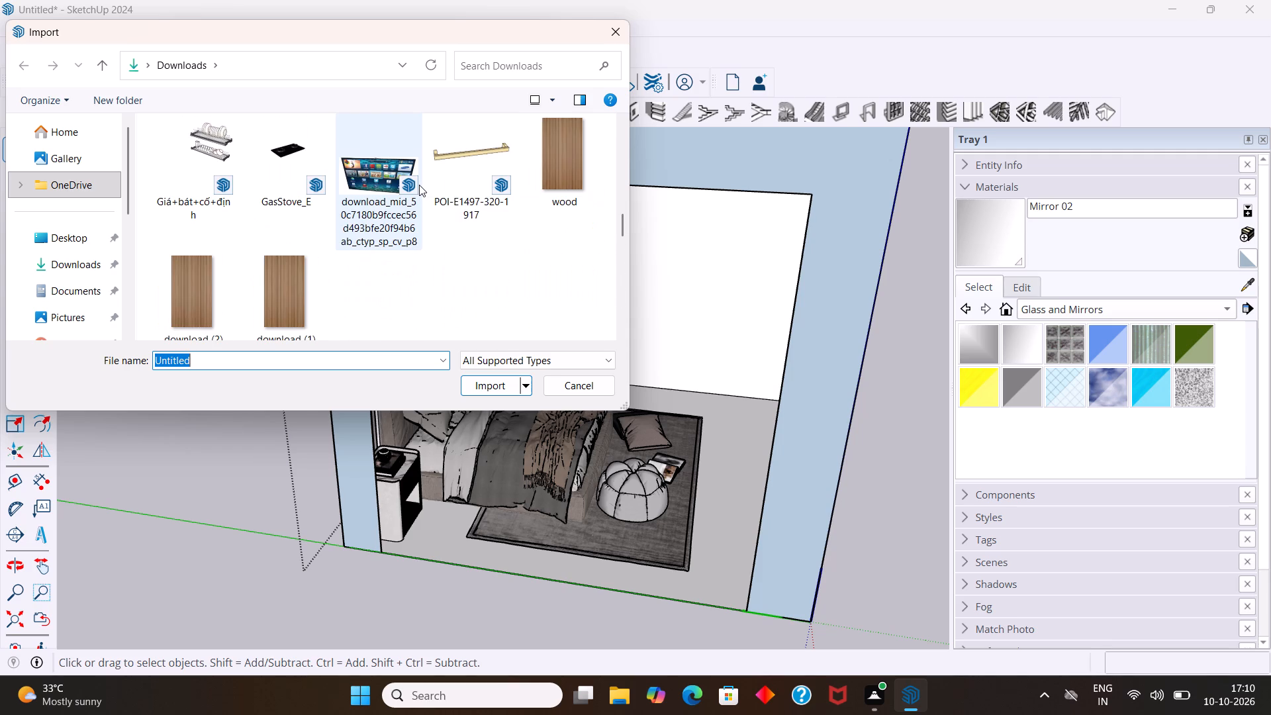
{"action": "scroll", "coordinate": [419, 185], "scroll_direction": "up", "scroll_amount": 1}
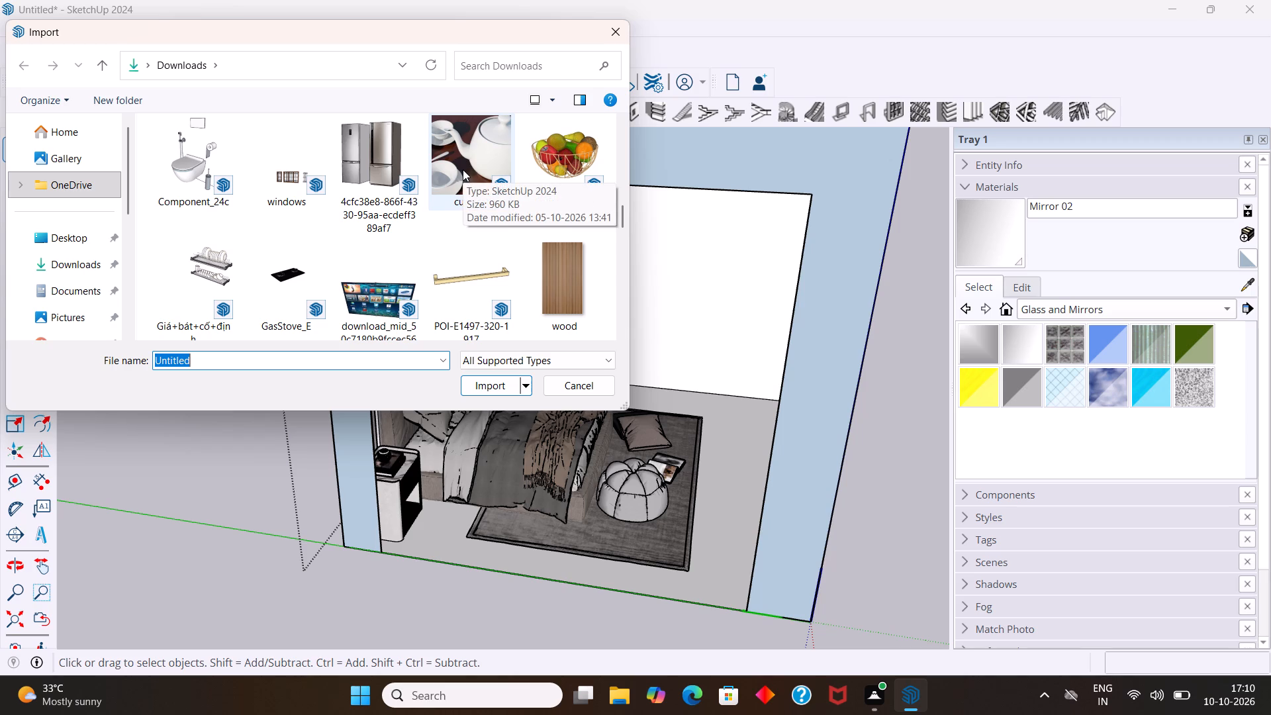
{"action": "scroll", "coordinate": [463, 169], "scroll_direction": "up", "scroll_amount": 1}
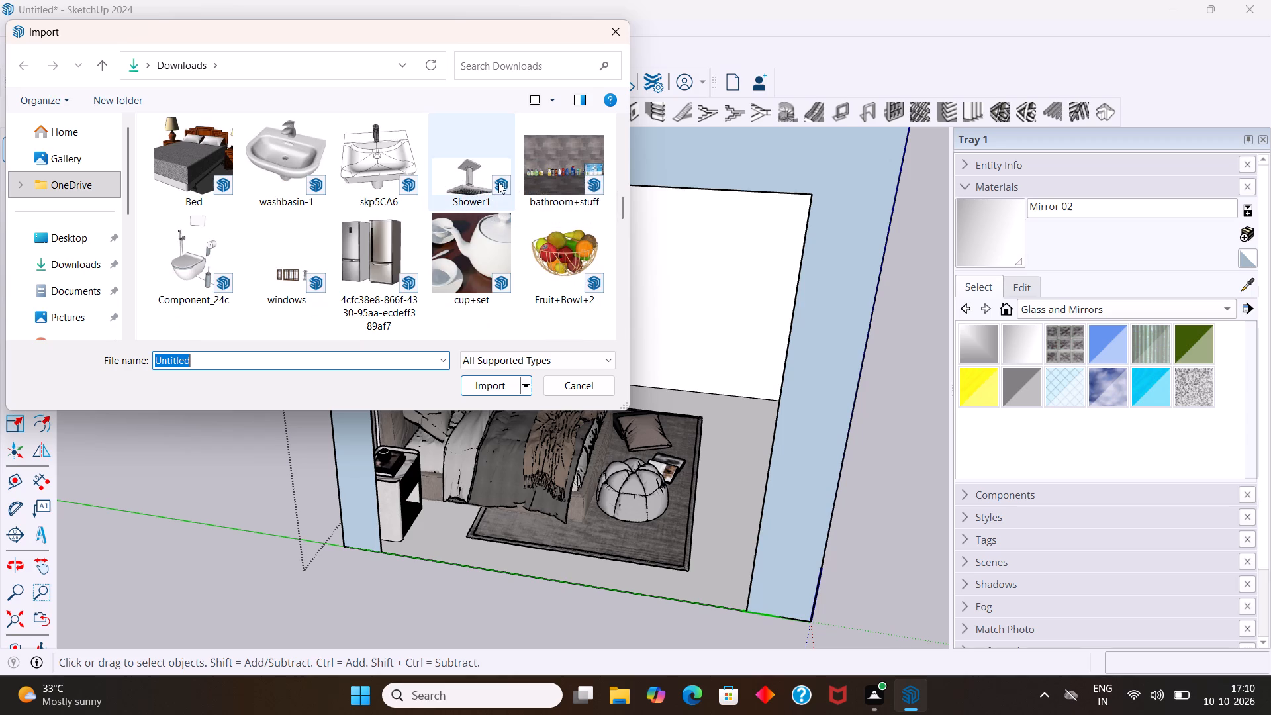
{"action": "left_click", "coordinate": [554, 173]}
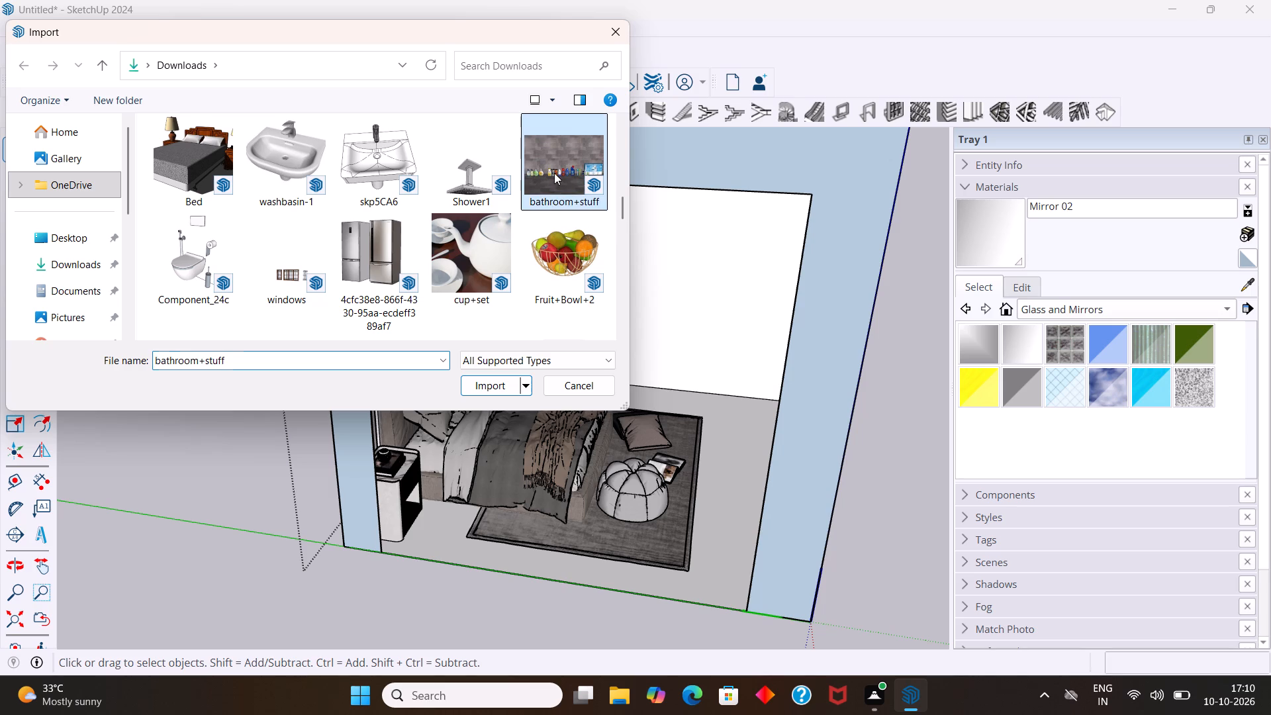
{"action": "scroll", "coordinate": [510, 224], "scroll_direction": "down", "scroll_amount": 3, "text": "ctrl"}
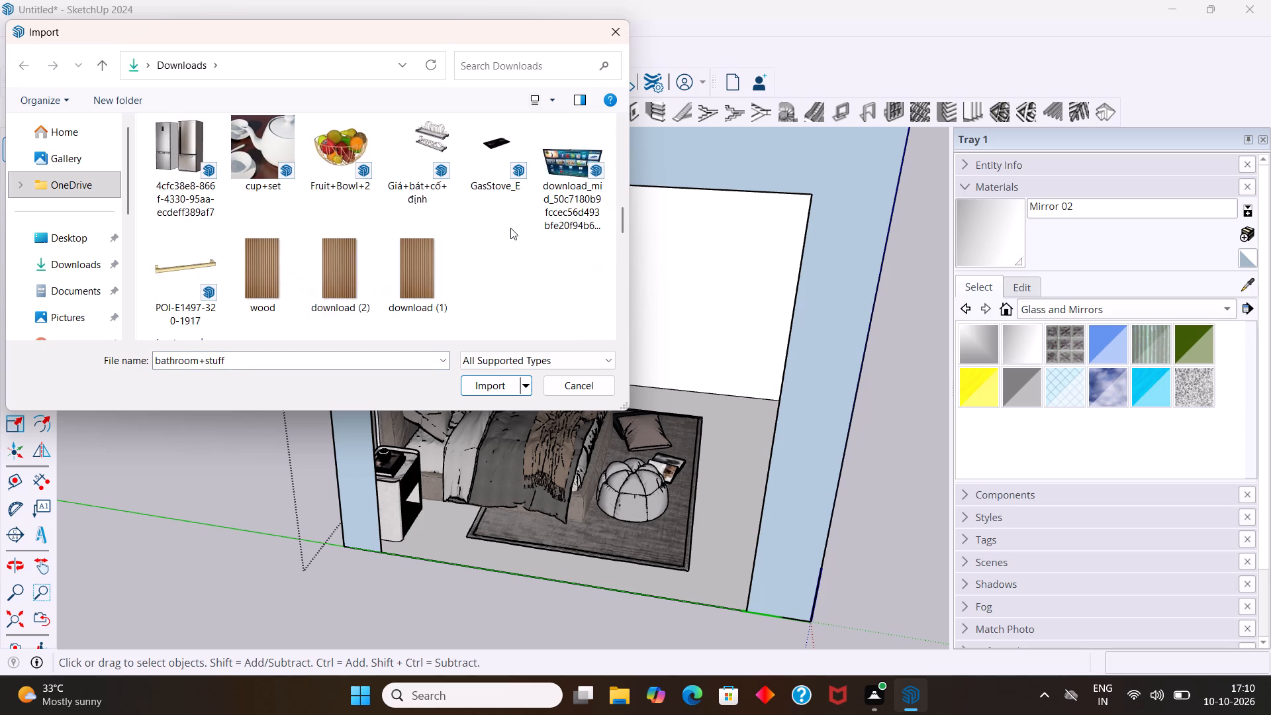
{"action": "scroll", "coordinate": [510, 218], "scroll_direction": "up", "scroll_amount": 4, "text": "ctrl"}
{"action": "scroll", "coordinate": [522, 195], "scroll_direction": "down", "scroll_amount": 2, "text": "ctrl"}
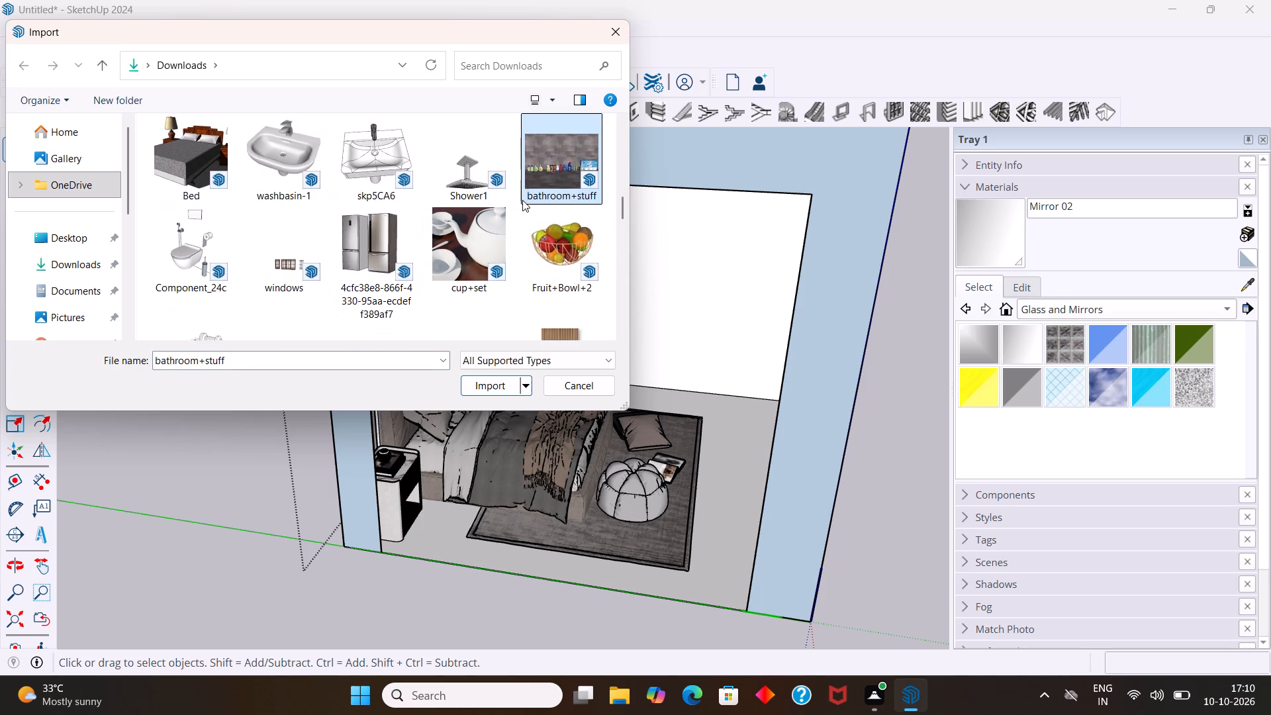
{"action": "scroll", "coordinate": [522, 201], "scroll_direction": "down", "scroll_amount": 2, "text": "ctrl"}
{"action": "scroll", "coordinate": [486, 173], "scroll_direction": "up", "scroll_amount": 1, "text": "ctrl"}
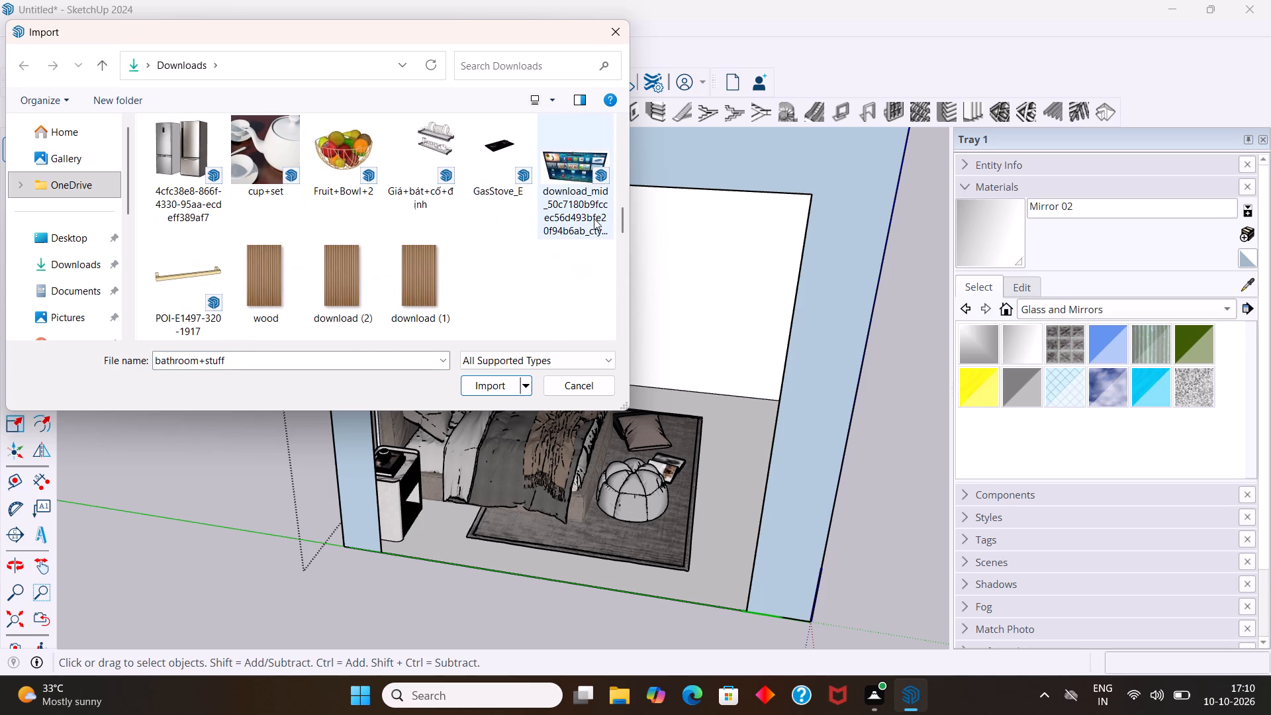
{"action": "left_click", "coordinate": [618, 206], "text": "ctrl"}
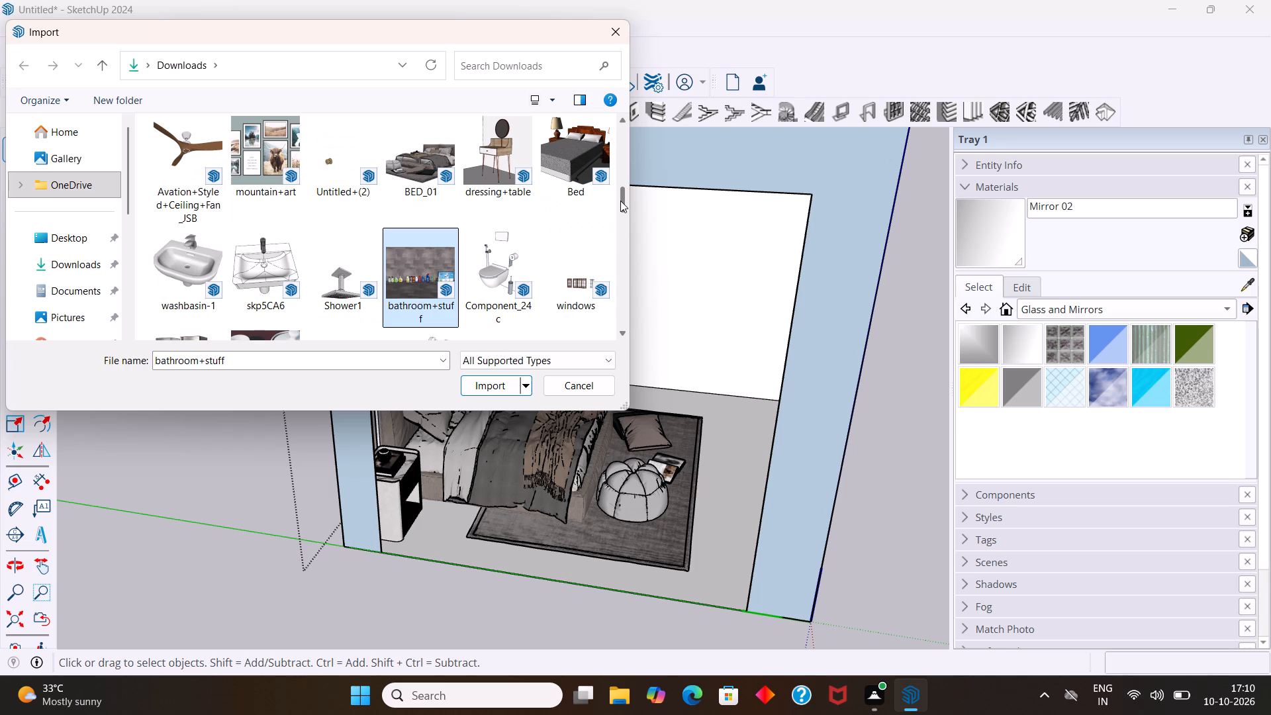
{"action": "left_click_drag", "start_coordinate": [626, 193], "coordinate": [626, 173], "text": "ctrl"}
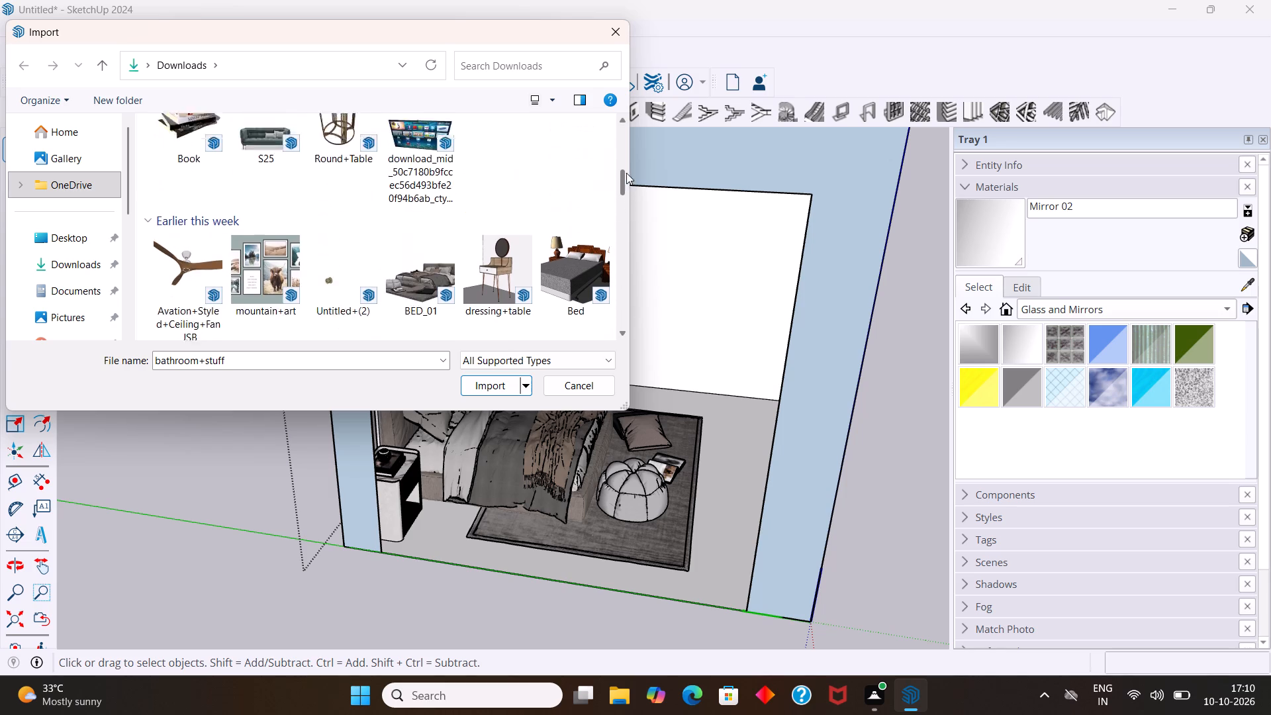
{"action": "left_click_drag", "start_coordinate": [626, 173], "coordinate": [628, 159], "text": "ctrl"}
Import the Vase+with+Flower_260429 model and place it in the empty space outside the room.
{"action": "left_click", "coordinate": [587, 192], "text": "ctrl"}
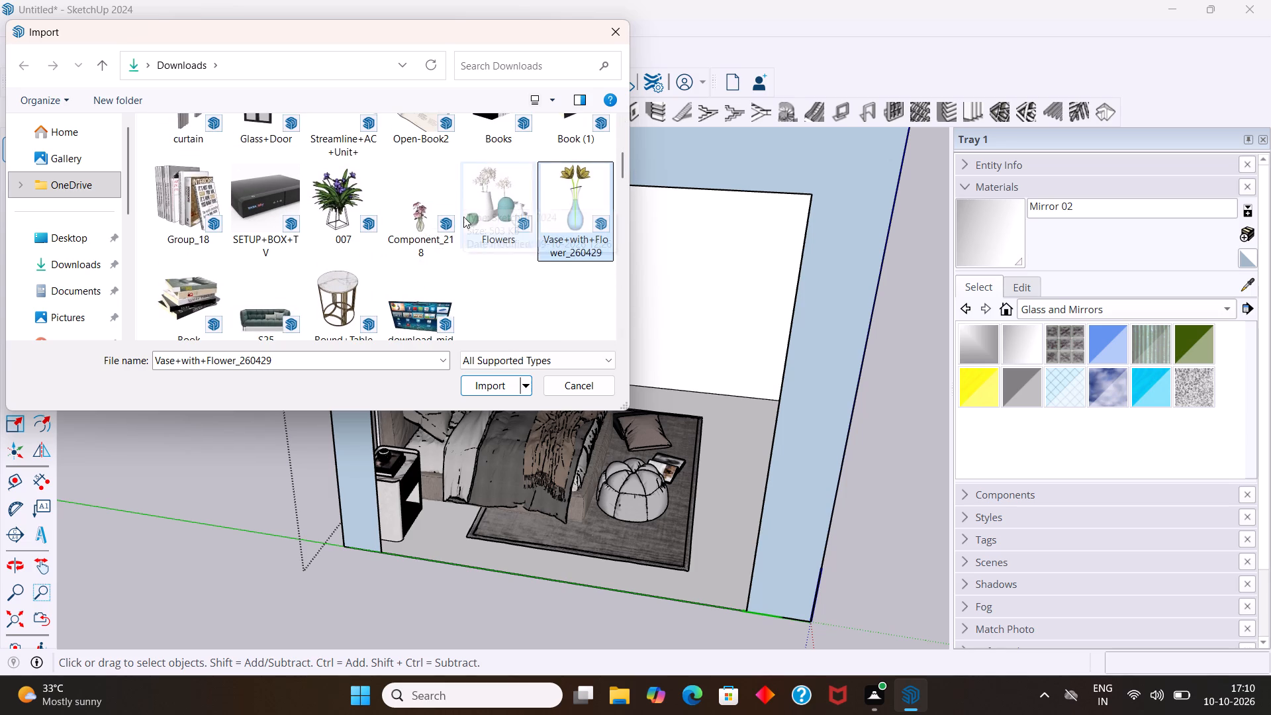
{"action": "left_click", "coordinate": [499, 385]}
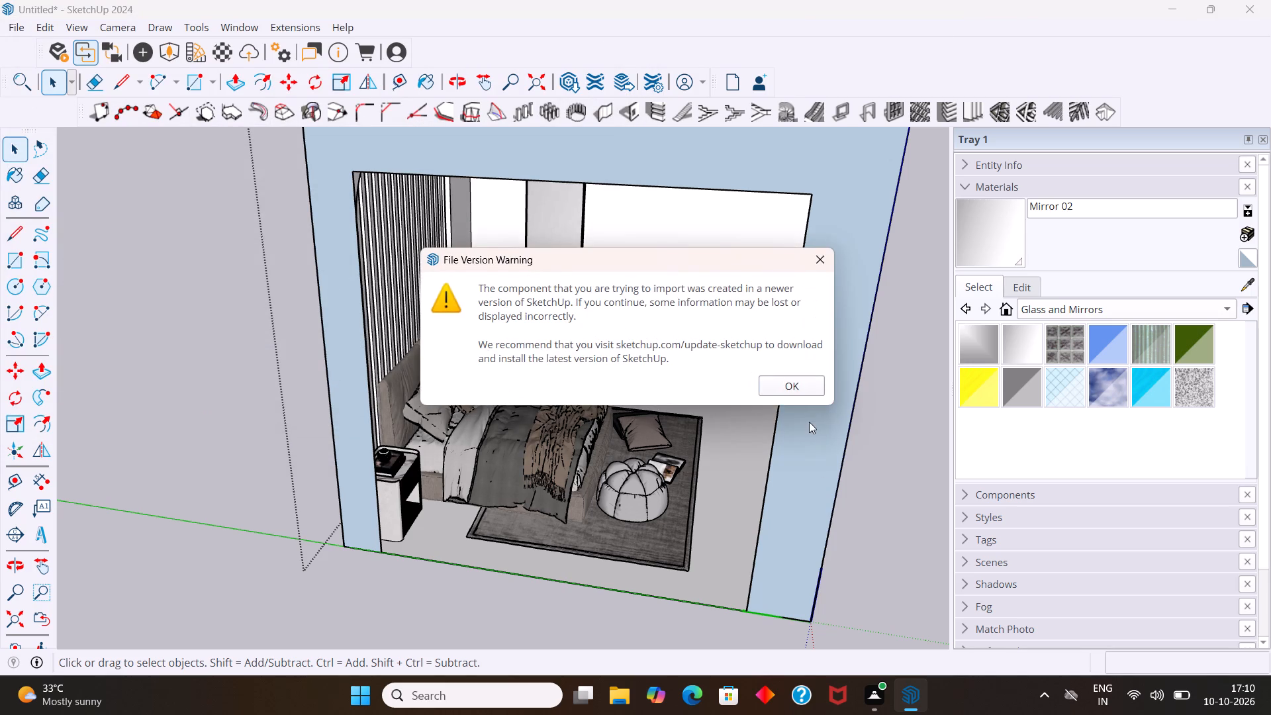
{"action": "left_click", "coordinate": [793, 383]}
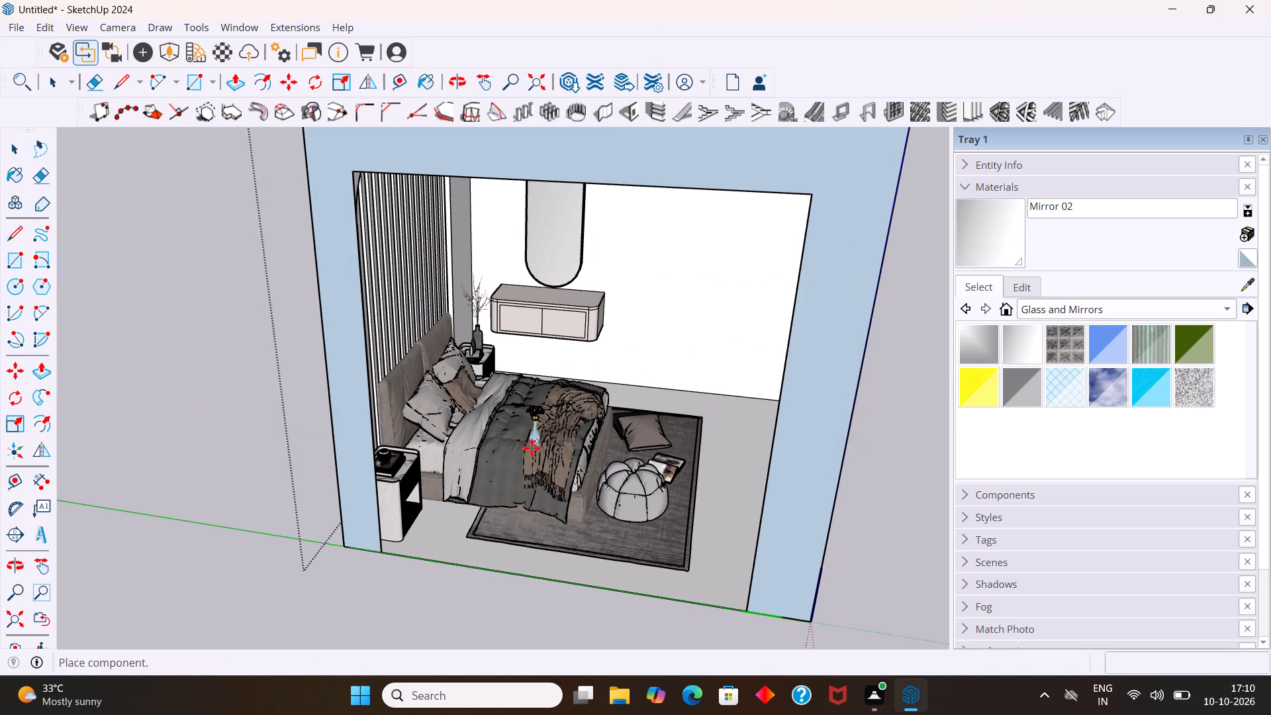
{"action": "scroll", "coordinate": [532, 442], "scroll_direction": "down", "scroll_amount": 16}
{"action": "scroll", "coordinate": [543, 412], "scroll_direction": "down", "scroll_amount": 5}
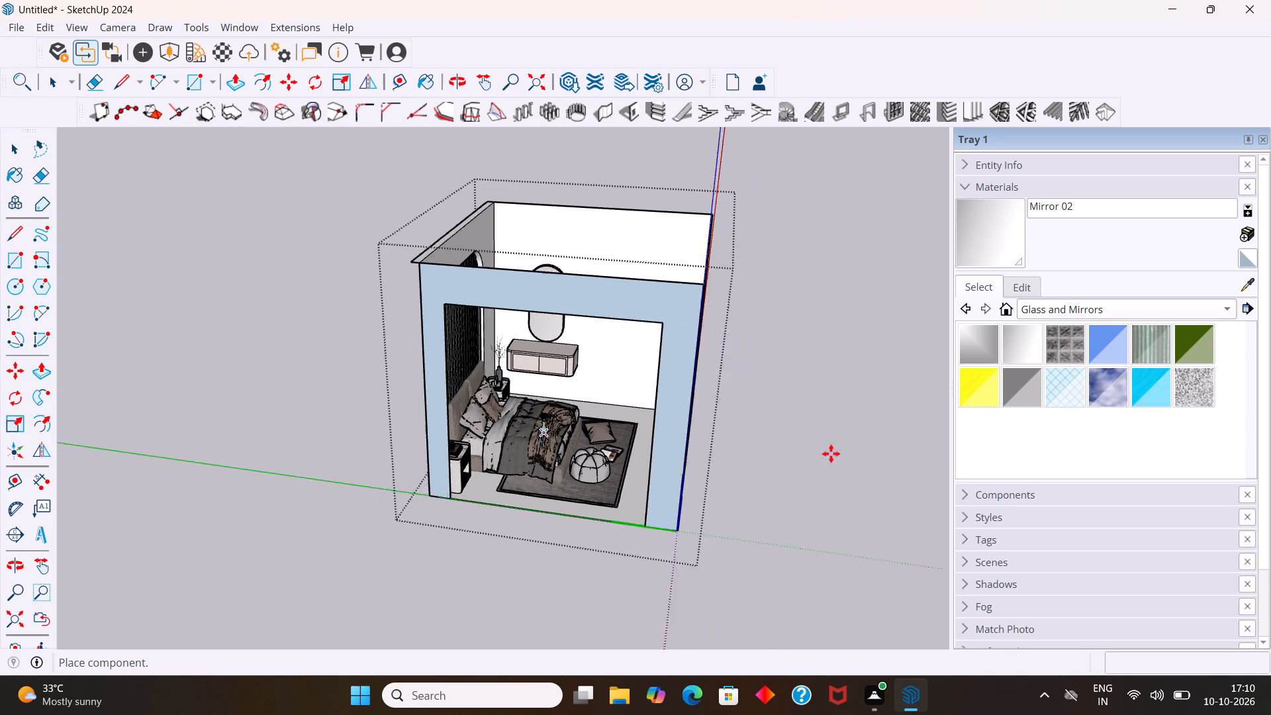
{"action": "scroll", "coordinate": [865, 451], "scroll_direction": "down", "scroll_amount": 9}
{"action": "left_click", "coordinate": [857, 436]}
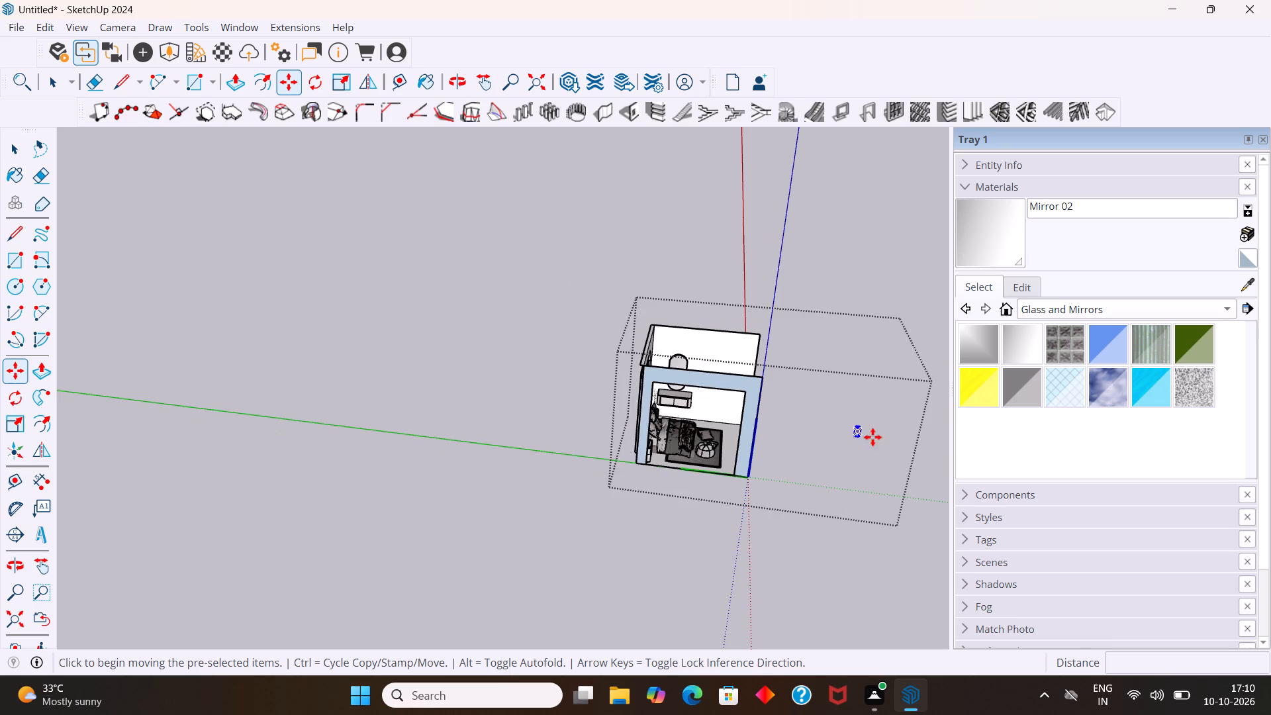
Move the flower vase onto the top of the wall-mounted cabinet, near its right end below the mirror.
{"action": "scroll", "coordinate": [882, 432], "scroll_direction": "up", "scroll_amount": 16}
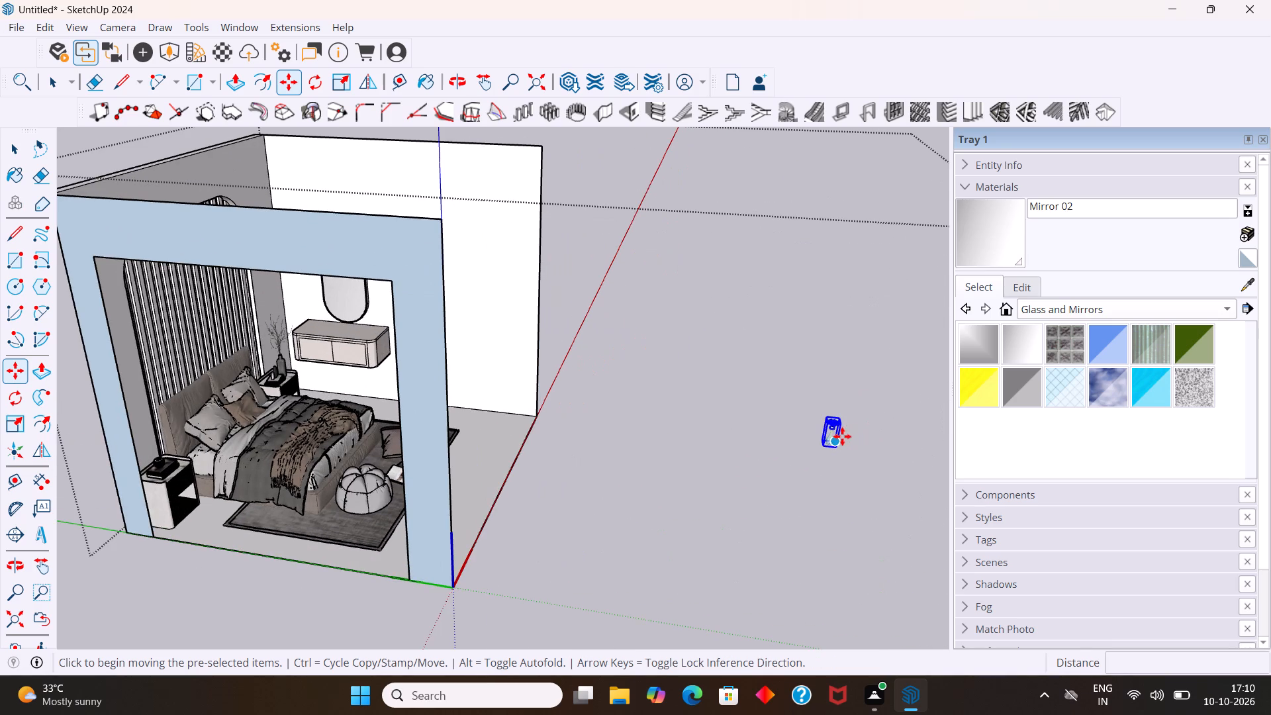
{"action": "key", "text": "space"}
{"action": "key", "text": "m"}
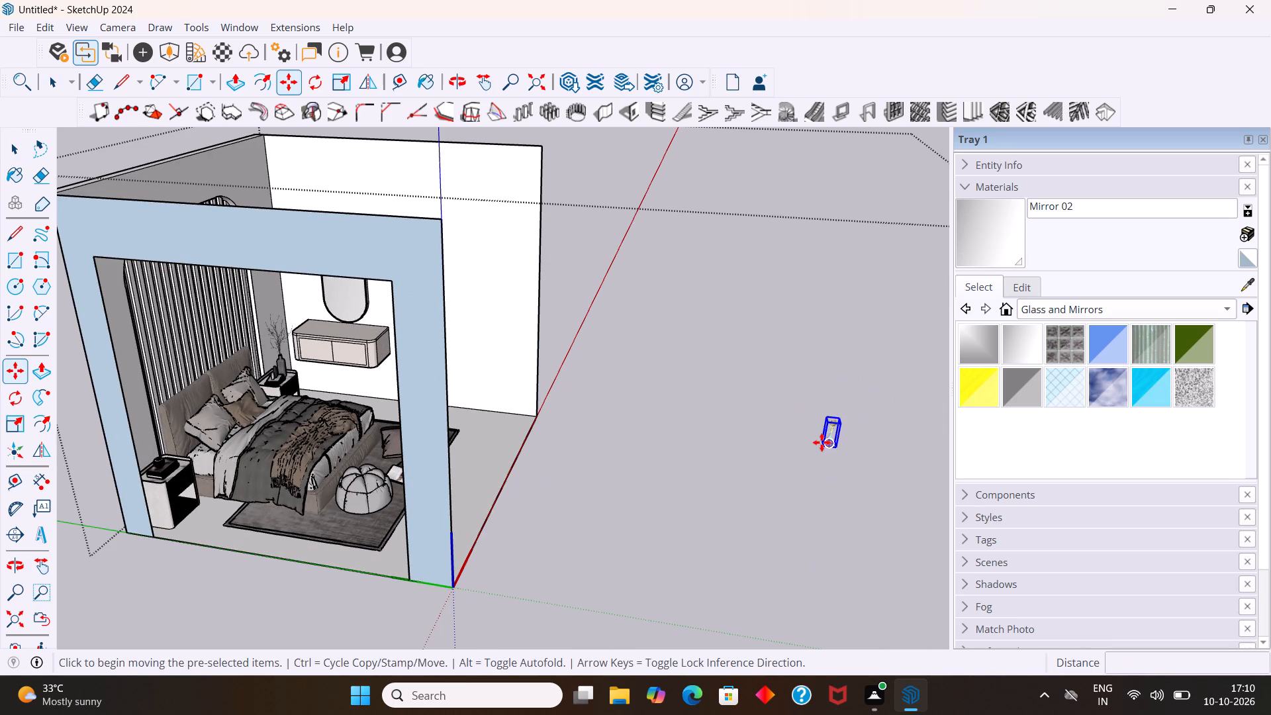
{"action": "left_click", "coordinate": [822, 442]}
{"action": "scroll", "coordinate": [405, 386], "scroll_direction": "up", "scroll_amount": 6}
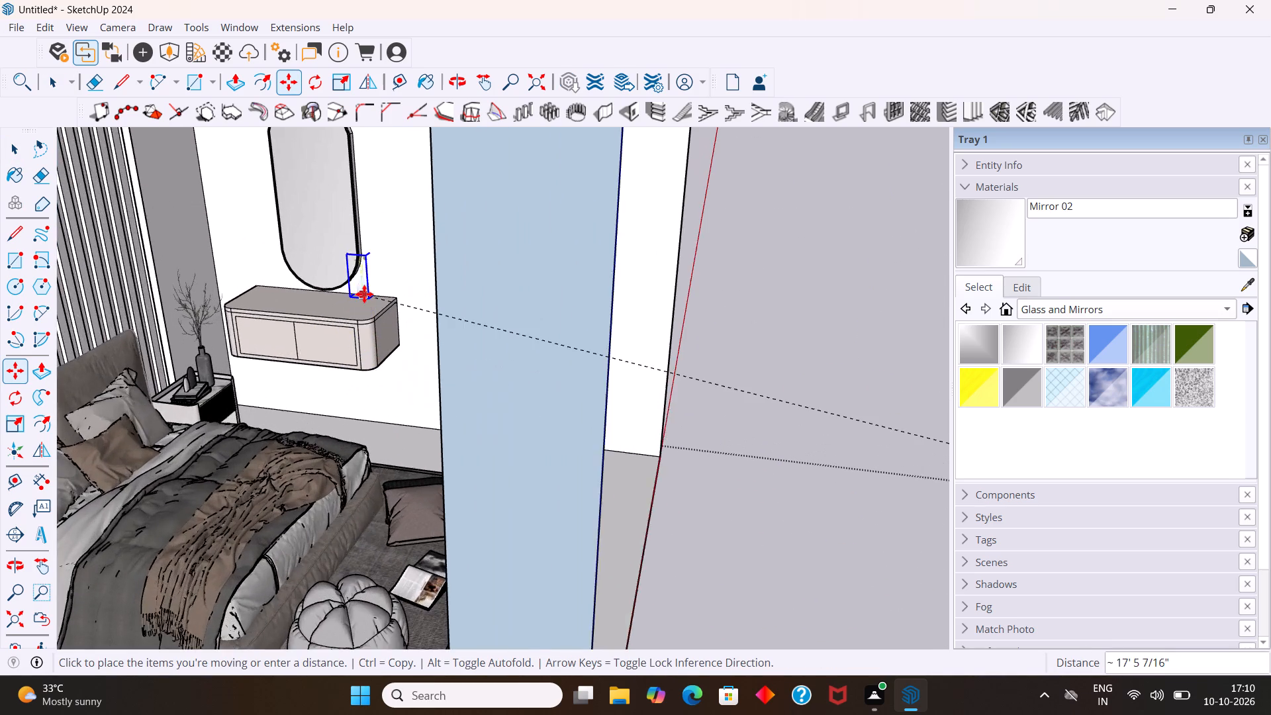
{"action": "scroll", "coordinate": [364, 294], "scroll_direction": "up", "scroll_amount": 9}
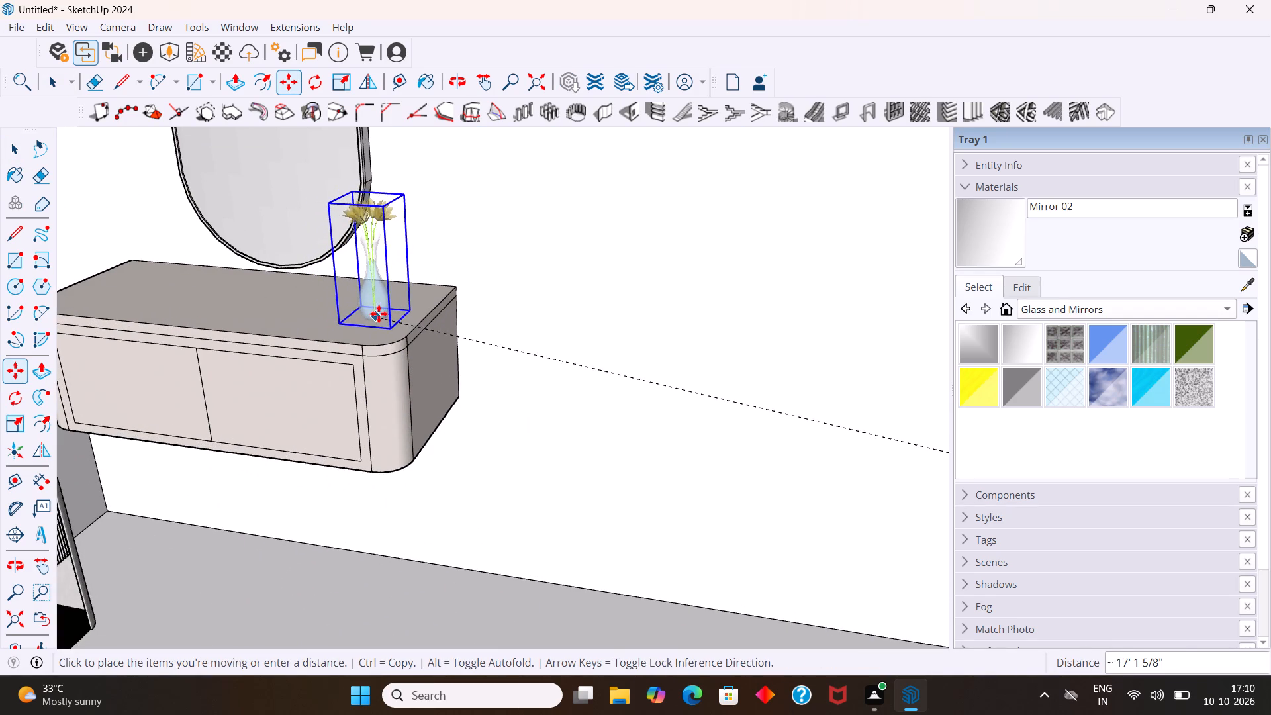
{"action": "left_click", "coordinate": [379, 312]}
{"action": "scroll", "coordinate": [386, 297], "scroll_direction": "down", "scroll_amount": 9}
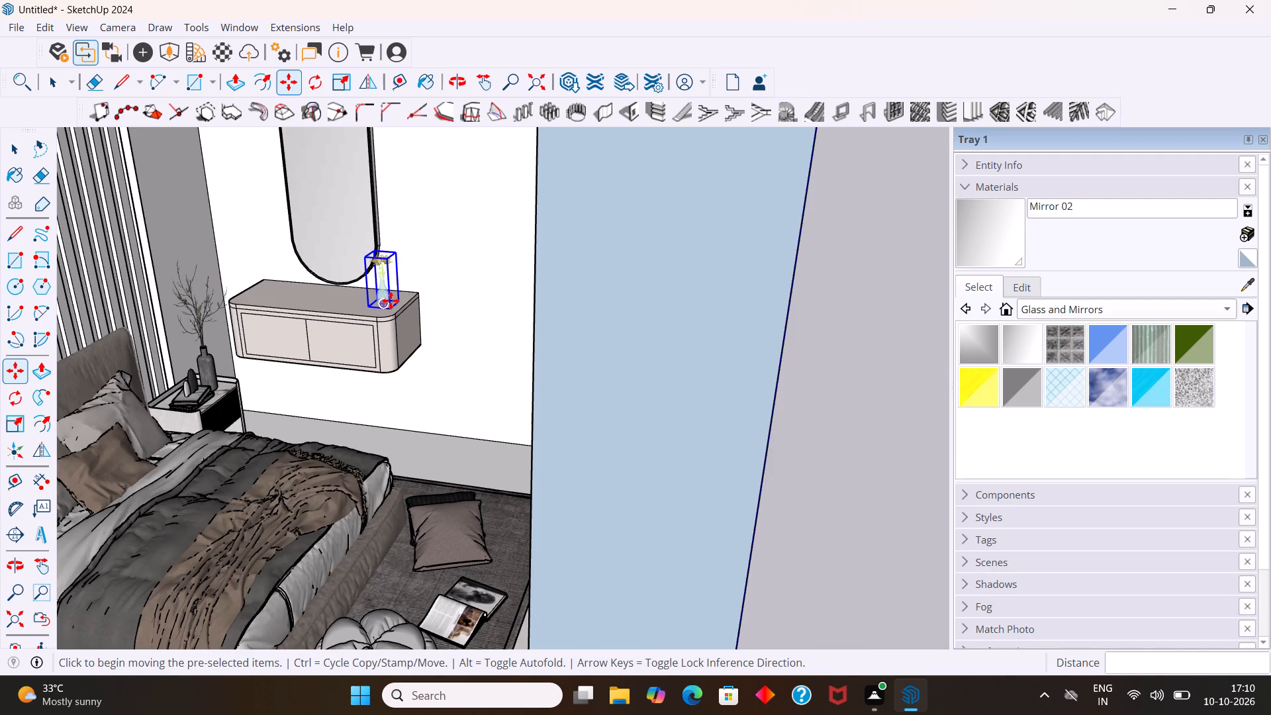
{"action": "key", "text": "space"}
{"action": "left_click", "coordinate": [897, 493]}
{"action": "scroll", "coordinate": [817, 473], "scroll_direction": "down", "scroll_amount": 5}
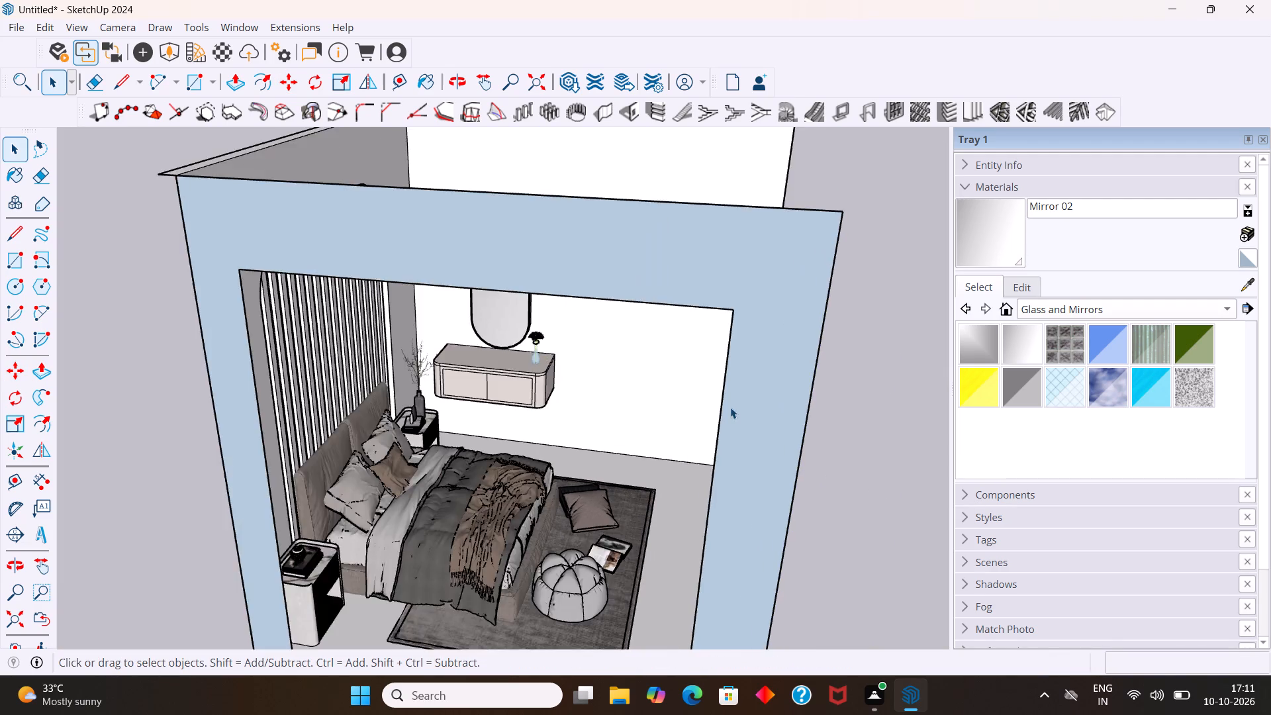
Open the room group and browse the Downloads folder for another decor model to import for the wall-mounted cabinet.
{"action": "scroll", "coordinate": [730, 407], "scroll_direction": "down", "scroll_amount": 9}
{"action": "double_click", "coordinate": [706, 416]}
{"action": "scroll", "coordinate": [718, 438], "scroll_direction": "up", "scroll_amount": 3}
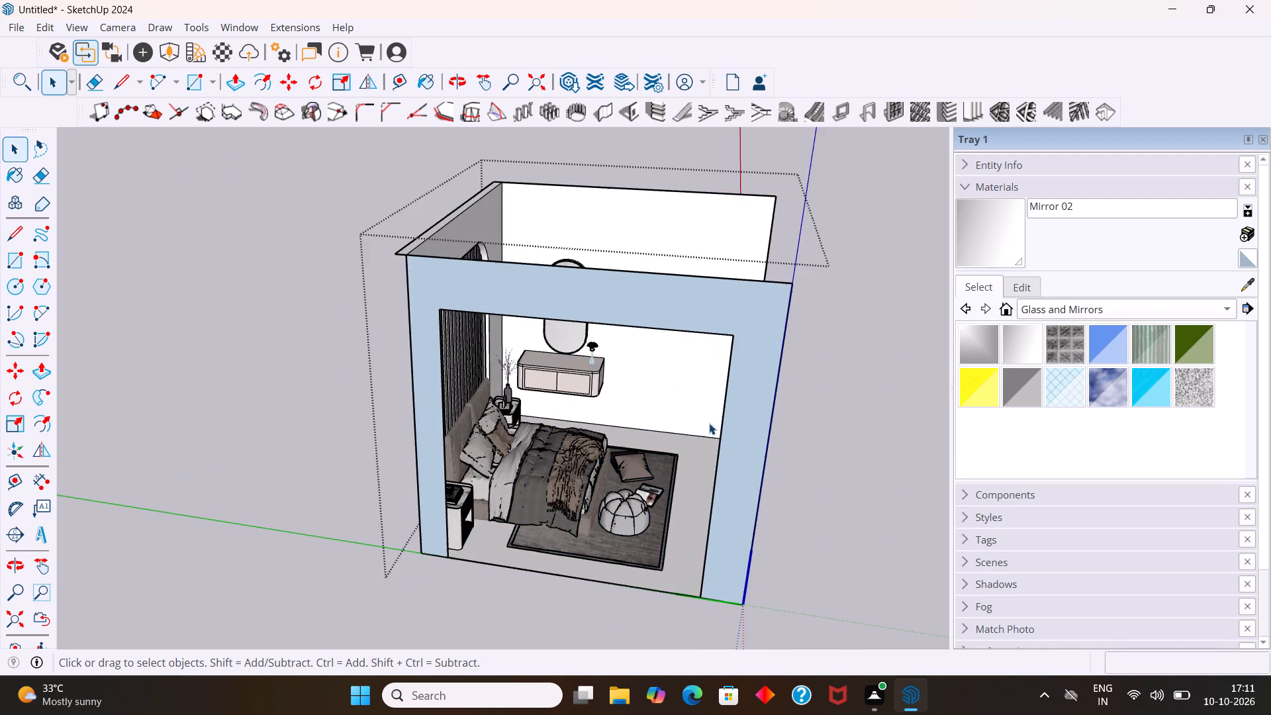
{"action": "scroll", "coordinate": [546, 387], "scroll_direction": "up", "scroll_amount": 10}
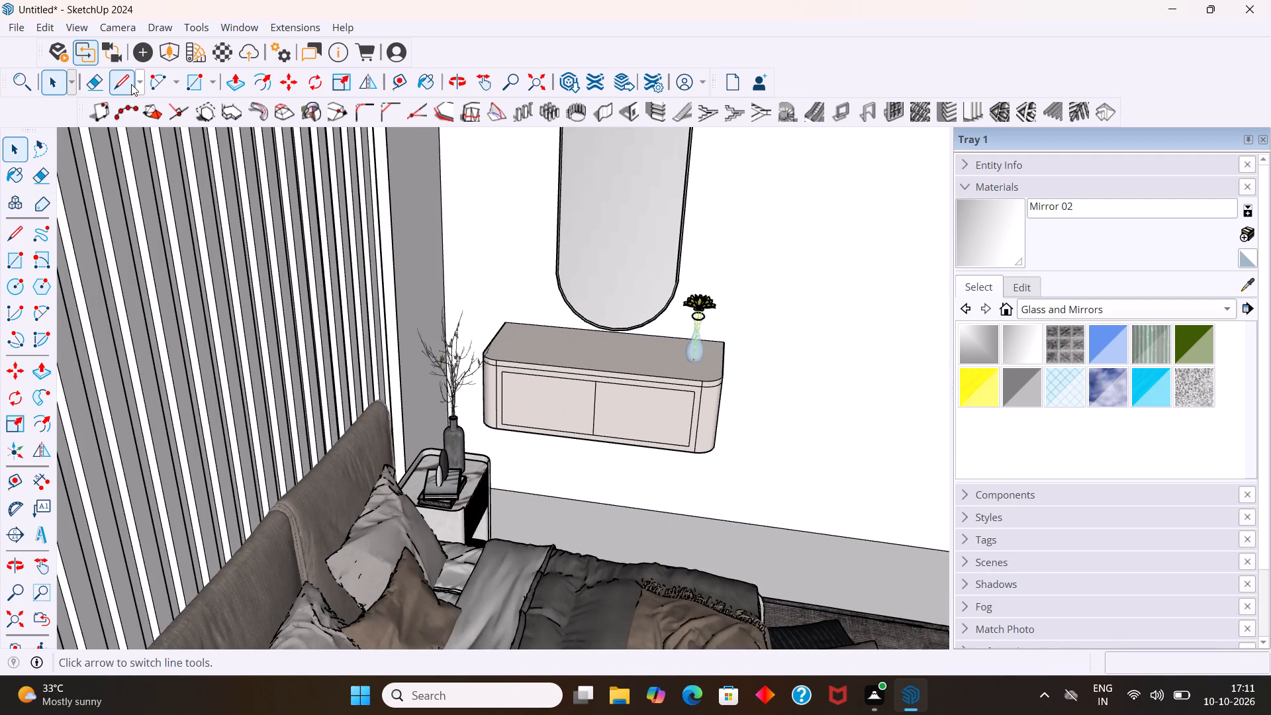
{"action": "left_click", "coordinate": [14, 31]}
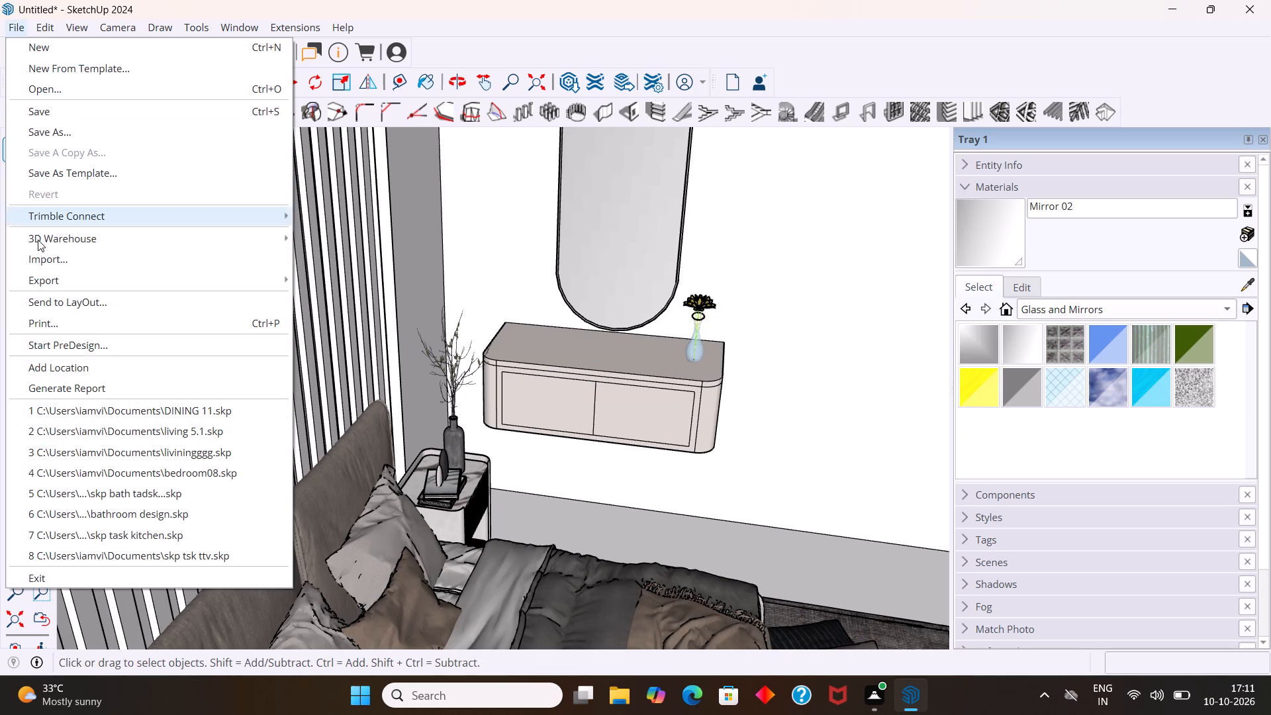
{"action": "left_click", "coordinate": [54, 265]}
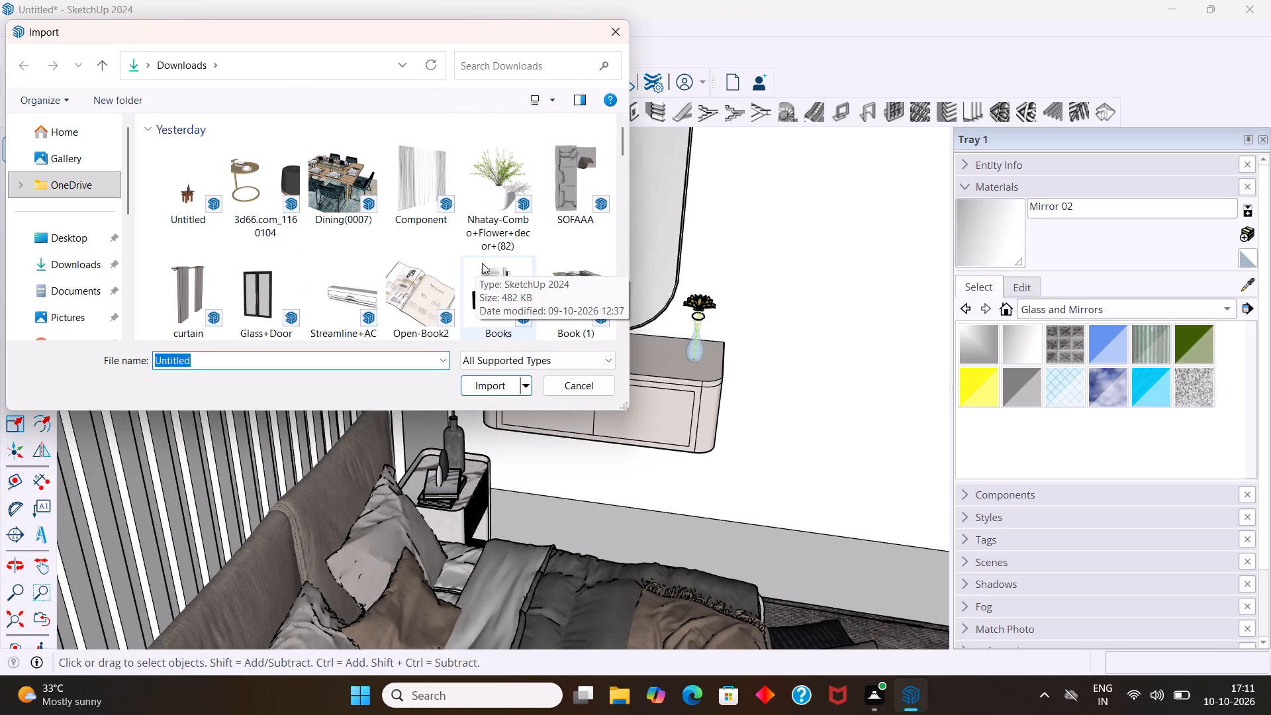
{"action": "scroll", "coordinate": [510, 222], "scroll_direction": "down", "scroll_amount": 3}
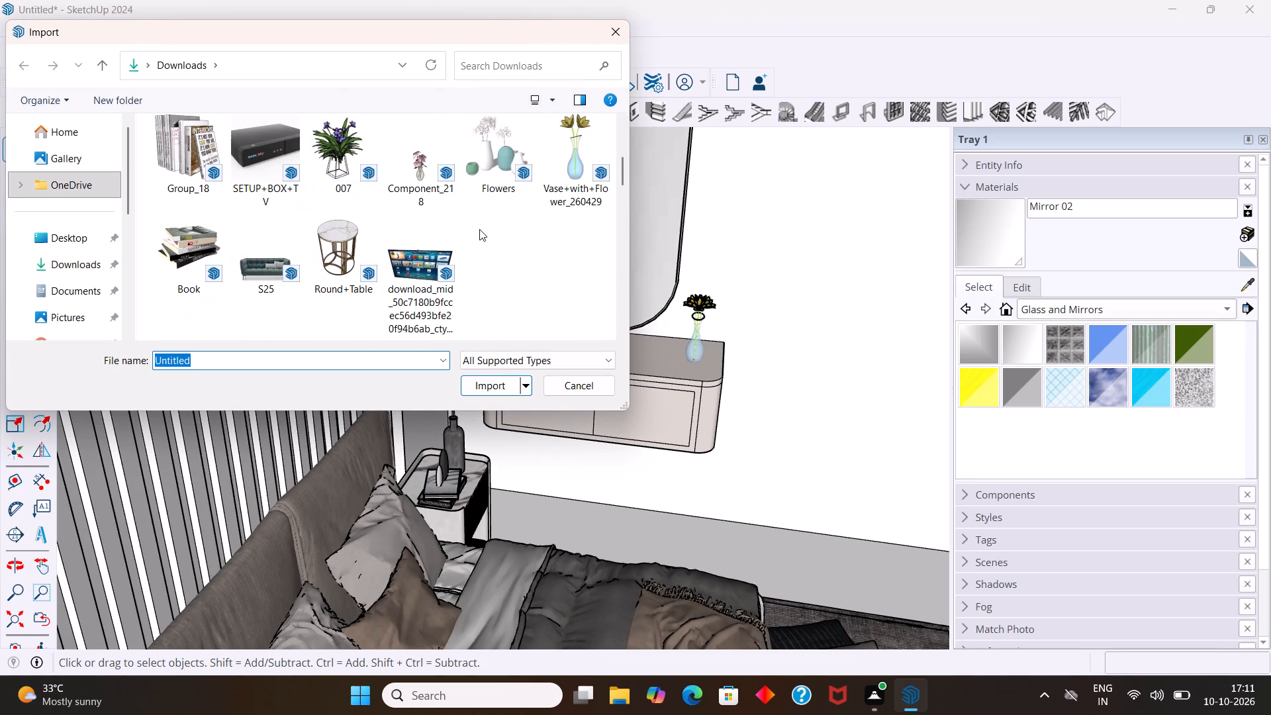
{"action": "scroll", "coordinate": [485, 226], "scroll_direction": "down", "scroll_amount": 4}
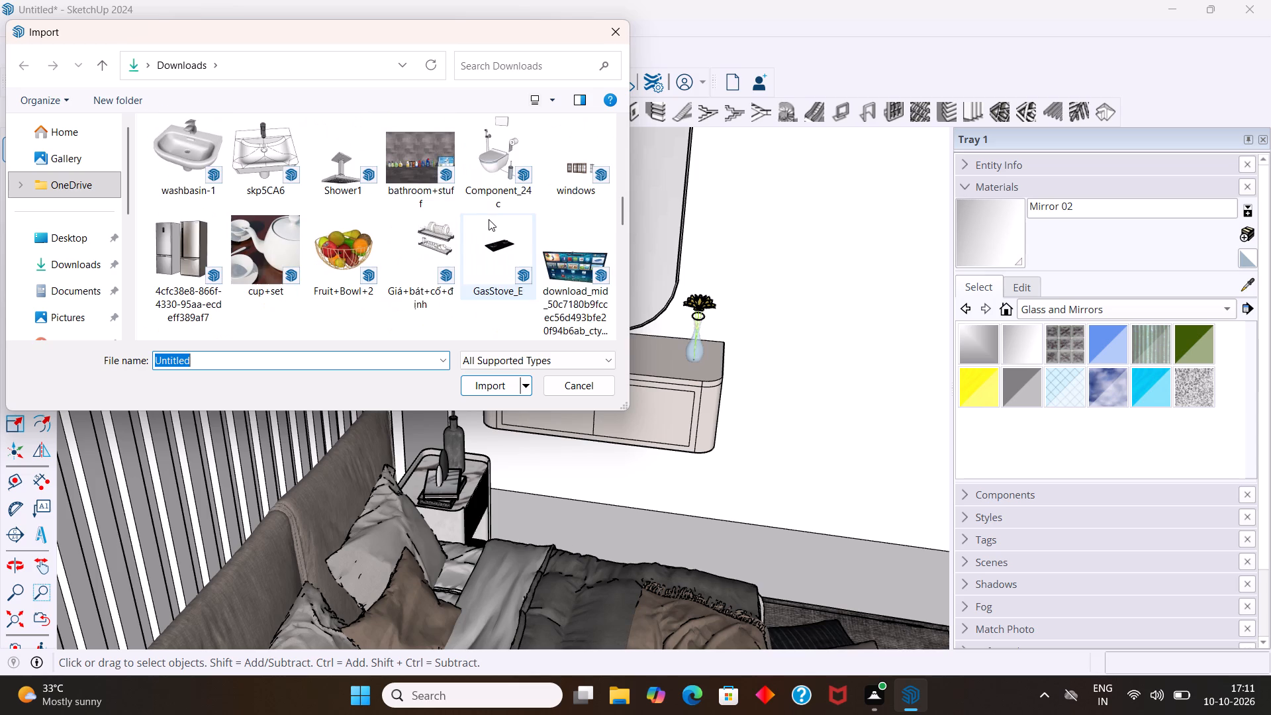
{"action": "scroll", "coordinate": [515, 207], "scroll_direction": "down", "scroll_amount": 4}
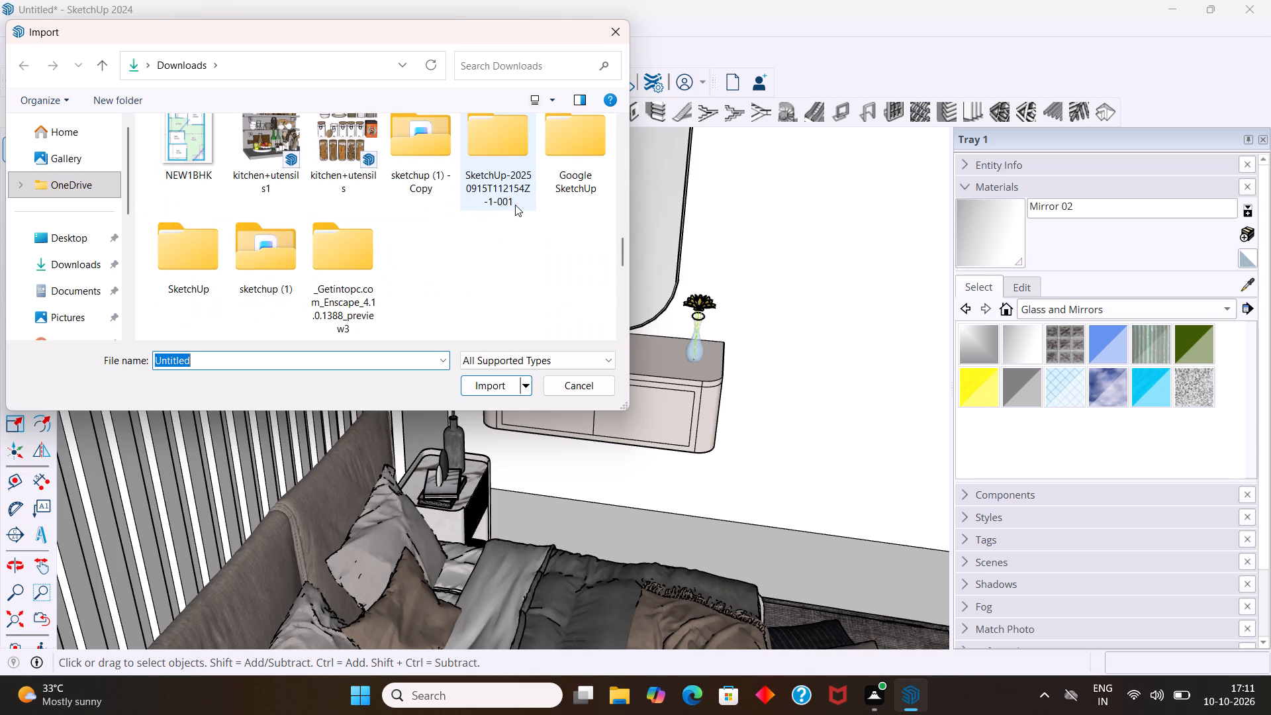
{"action": "scroll", "coordinate": [513, 205], "scroll_direction": "down", "scroll_amount": 3}
{"action": "scroll", "coordinate": [512, 198], "scroll_direction": "up", "scroll_amount": 1}
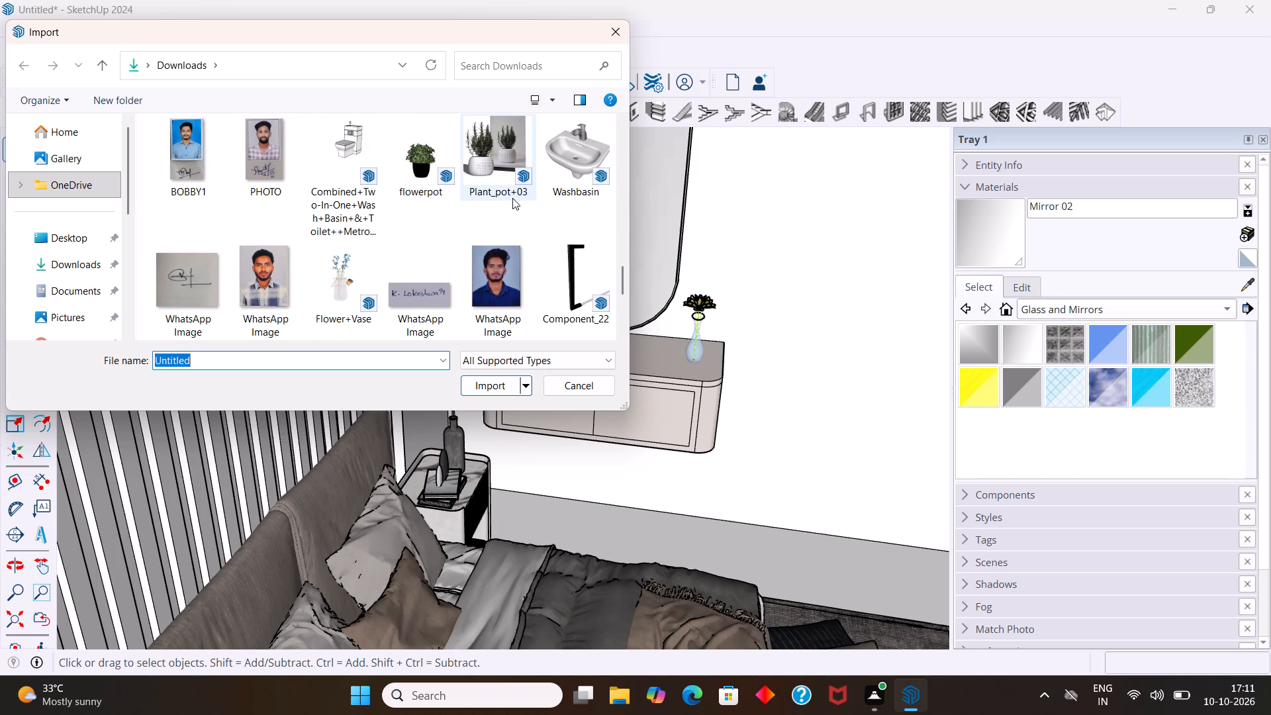
{"action": "scroll", "coordinate": [510, 196], "scroll_direction": "up", "scroll_amount": 5}
{"action": "scroll", "coordinate": [404, 205], "scroll_direction": "up", "scroll_amount": 1}
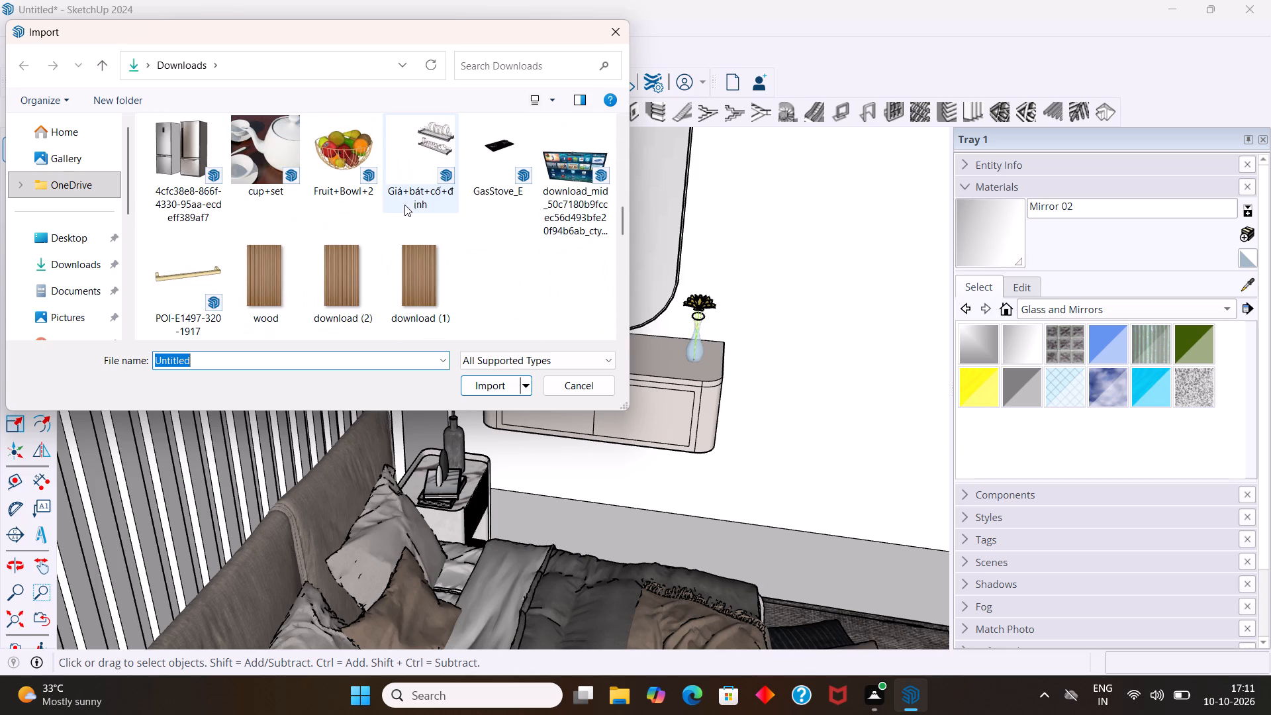
{"action": "scroll", "coordinate": [402, 198], "scroll_direction": "up", "scroll_amount": 1}
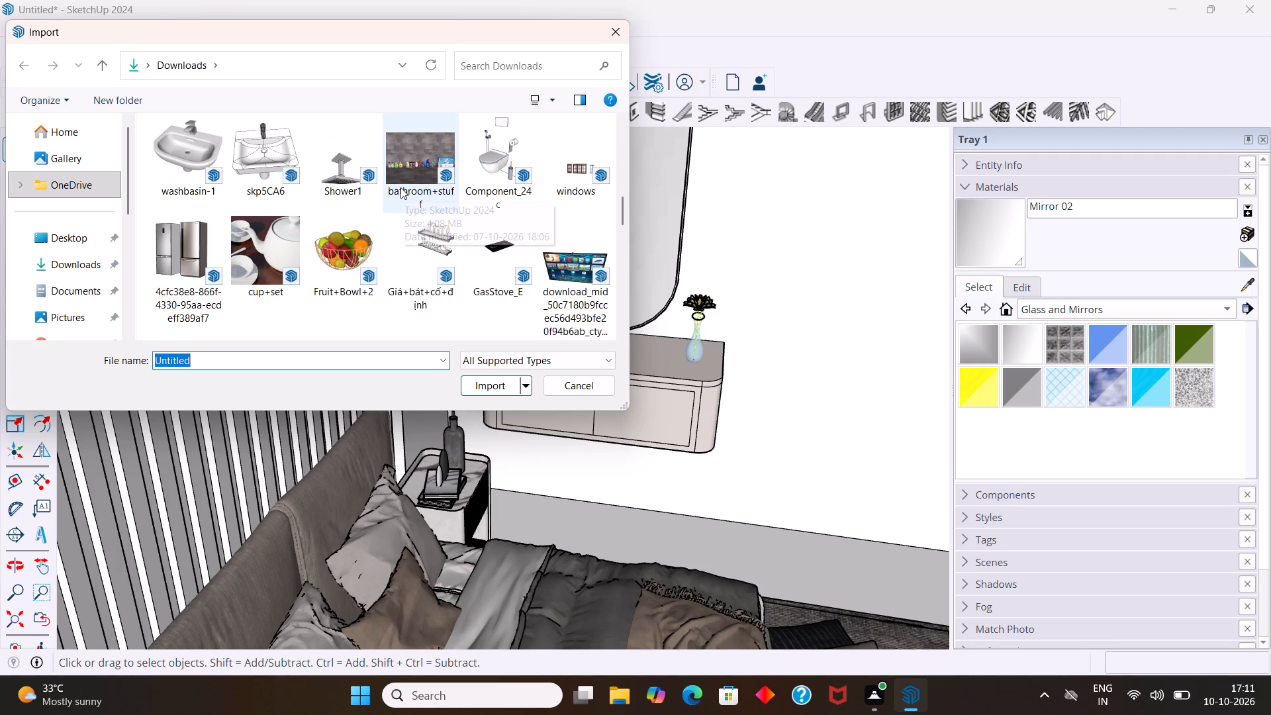
{"action": "scroll", "coordinate": [400, 186], "scroll_direction": "up", "scroll_amount": 1}
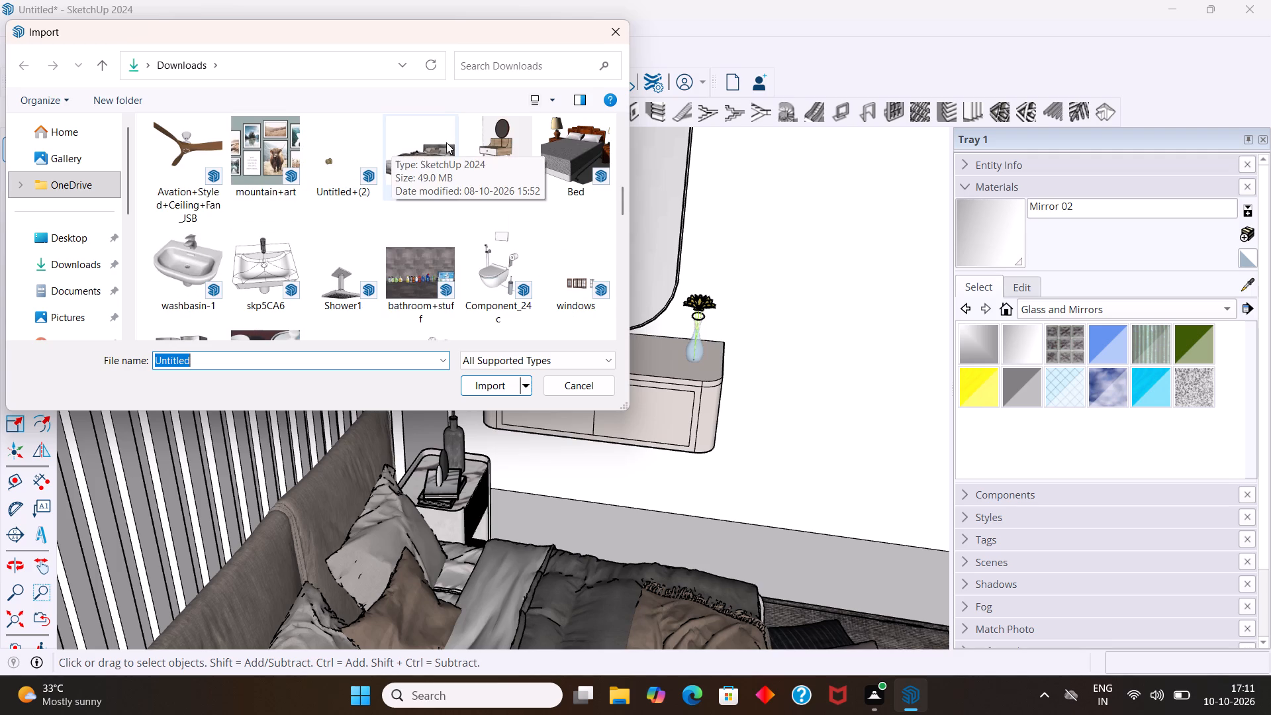
{"action": "scroll", "coordinate": [504, 135], "scroll_direction": "up", "scroll_amount": 2}
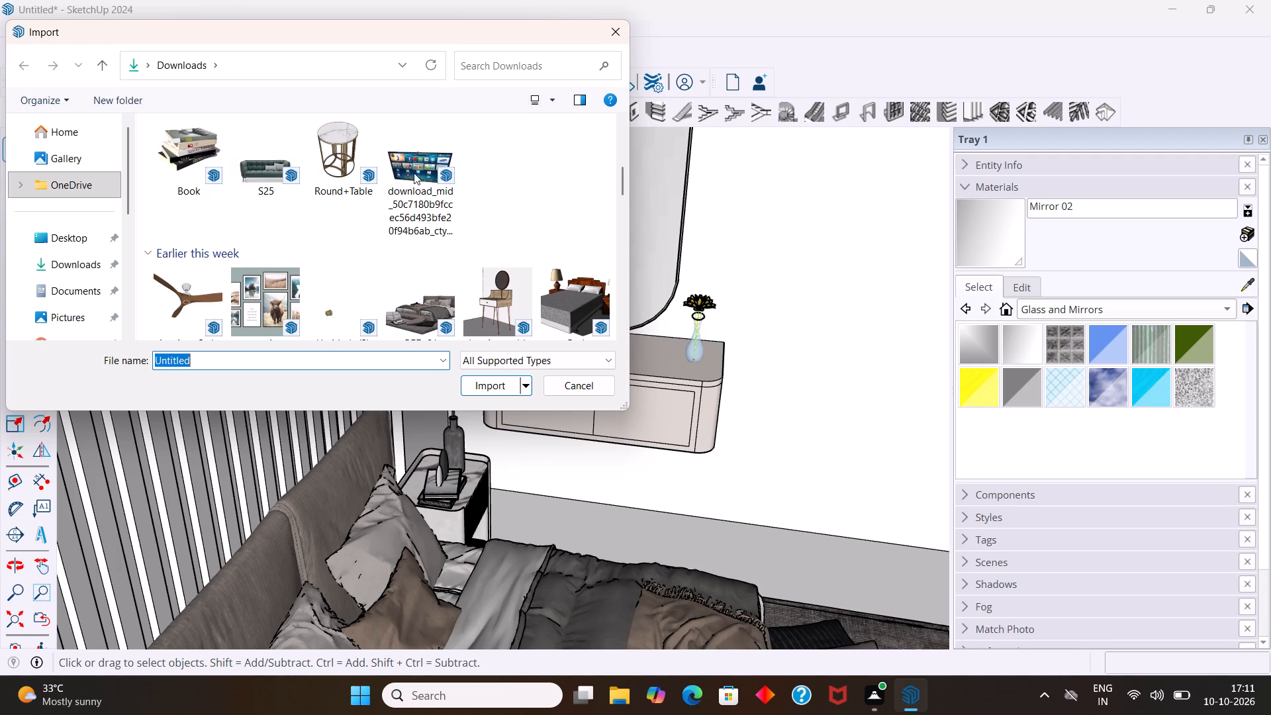
{"action": "scroll", "coordinate": [375, 178], "scroll_direction": "up", "scroll_amount": 1}
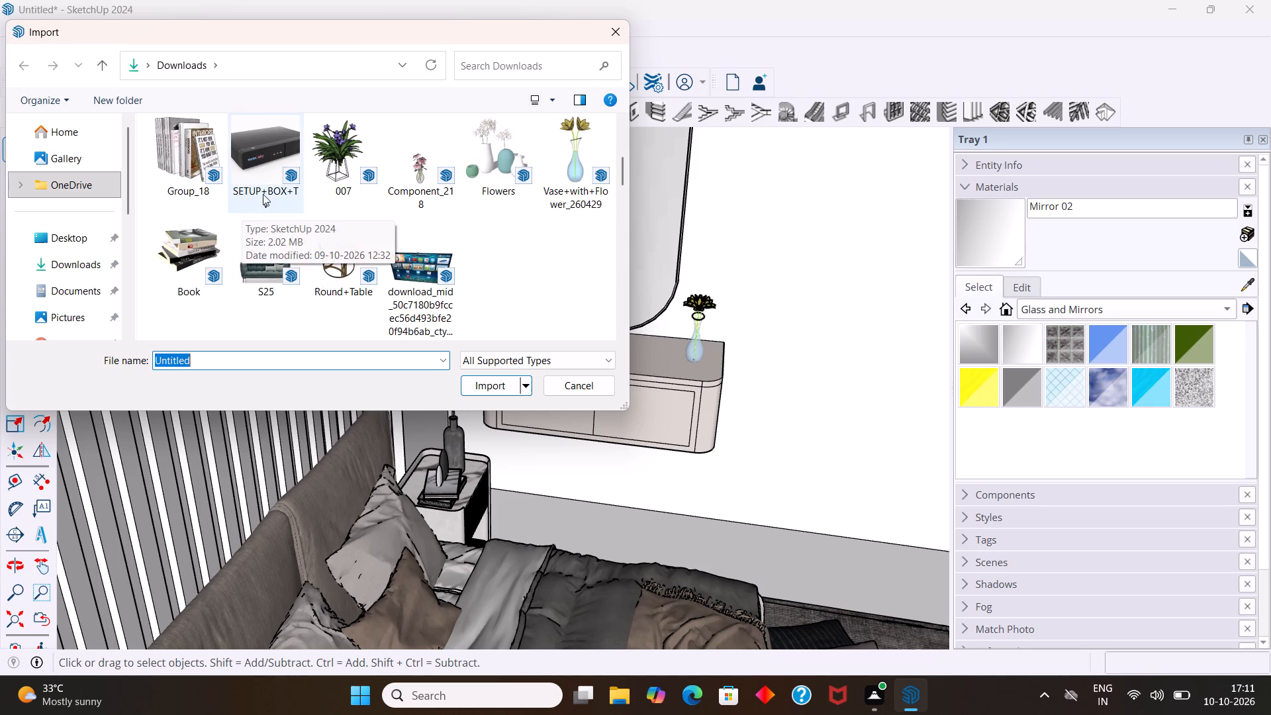
{"action": "scroll", "coordinate": [279, 187], "scroll_direction": "up", "scroll_amount": 1}
{"action": "scroll", "coordinate": [341, 182], "scroll_direction": "down", "scroll_amount": 1}
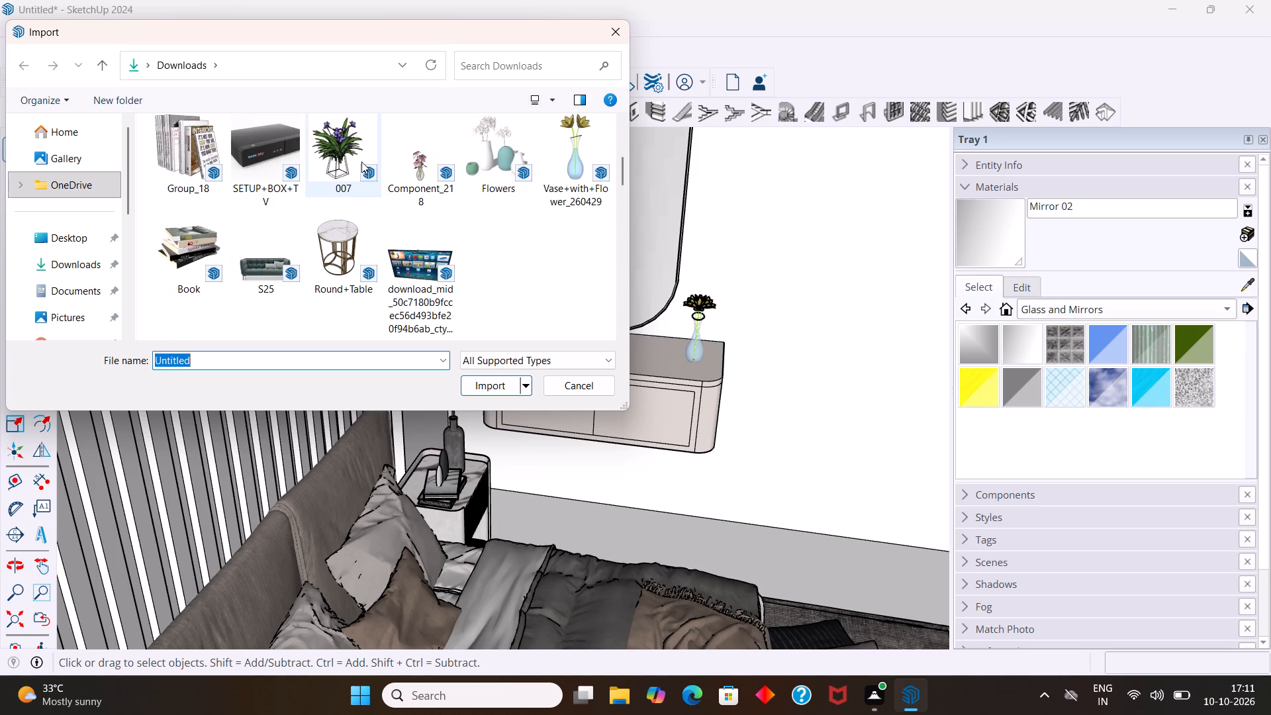
Import the 007 flowering plant model and place it on top of the wall-mounted cabinet.
{"action": "left_click", "coordinate": [338, 166]}
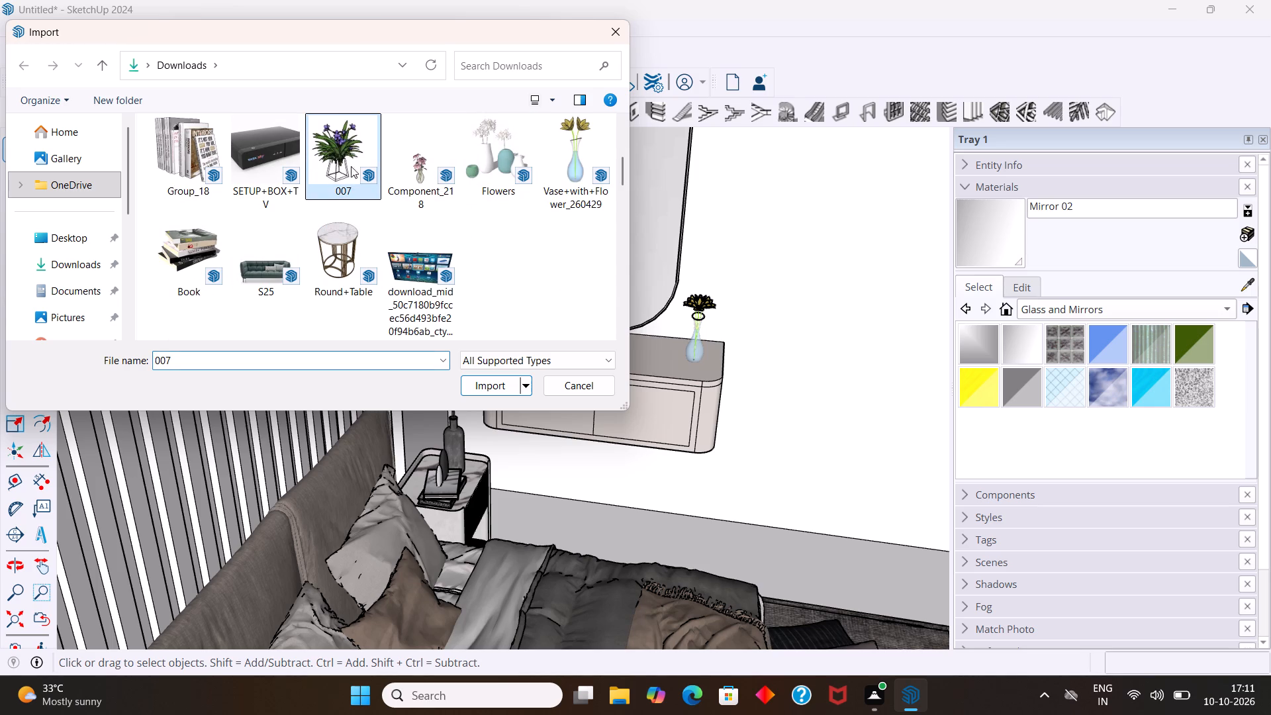
{"action": "left_click", "coordinate": [491, 386]}
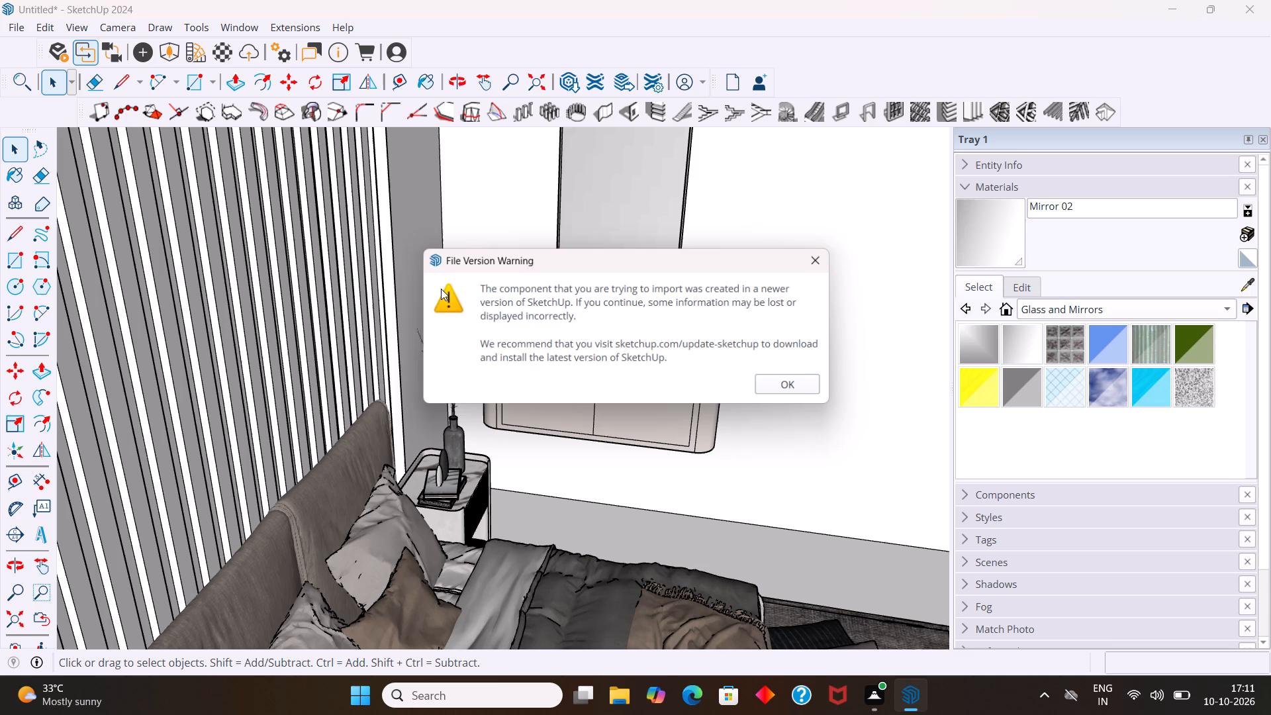
{"action": "left_click", "coordinate": [782, 391]}
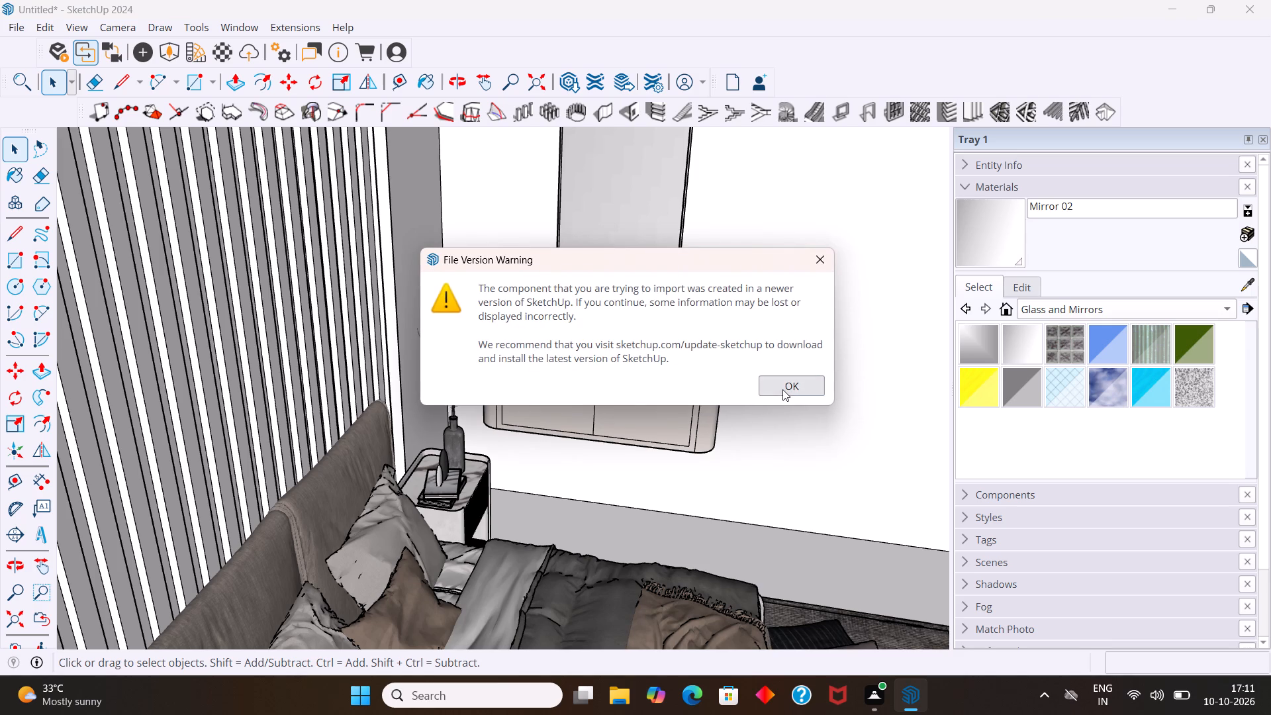
{"action": "left_click", "coordinate": [581, 345]}
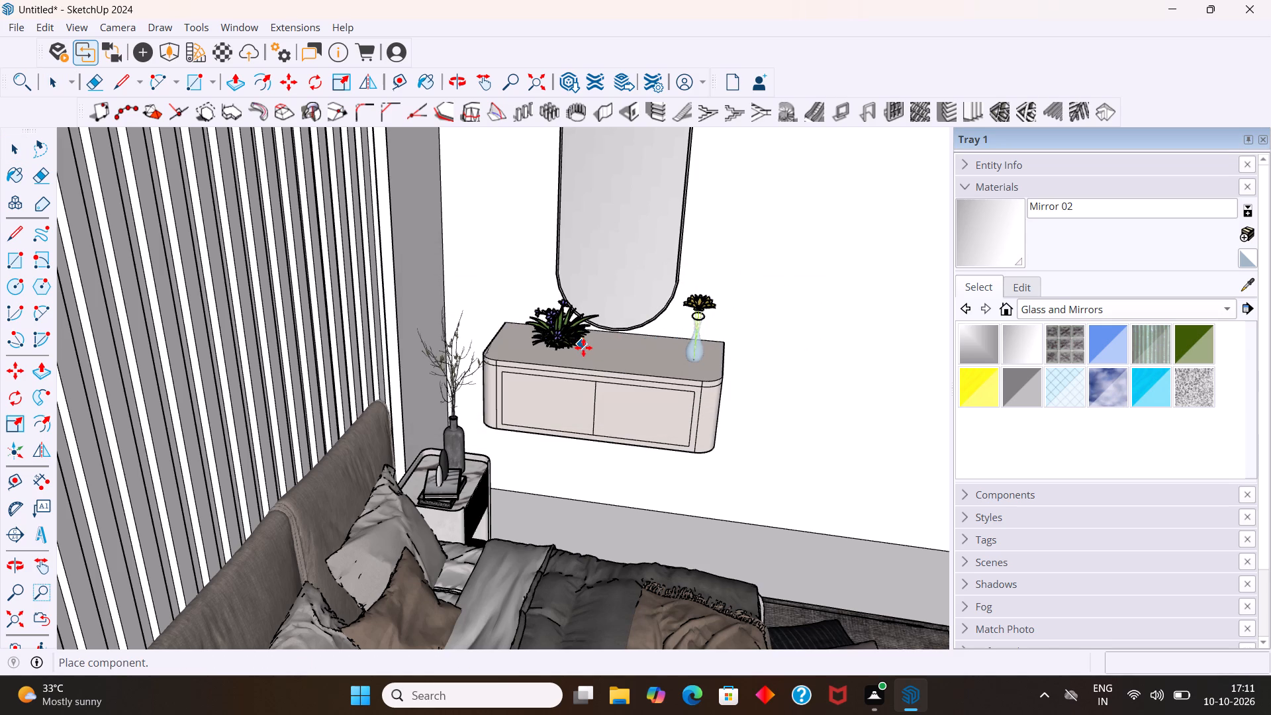
Scale the imported 007 plant down uniformly to a small tabletop size.
{"action": "key", "text": "s"}
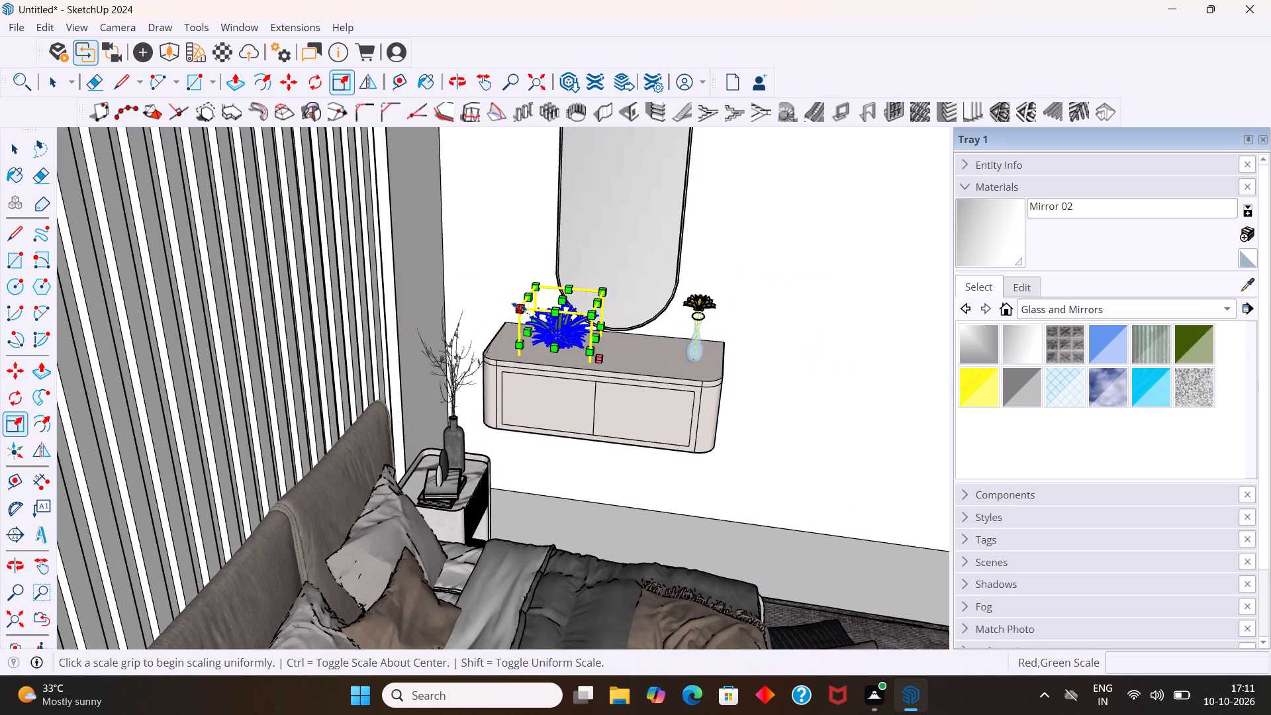
{"action": "left_click_drag", "start_coordinate": [518, 305], "coordinate": [564, 342]}
Move the small plant onto the cabinet top at the end nearest the slatted wall, opposite the flower vase.
{"action": "key", "text": "m"}
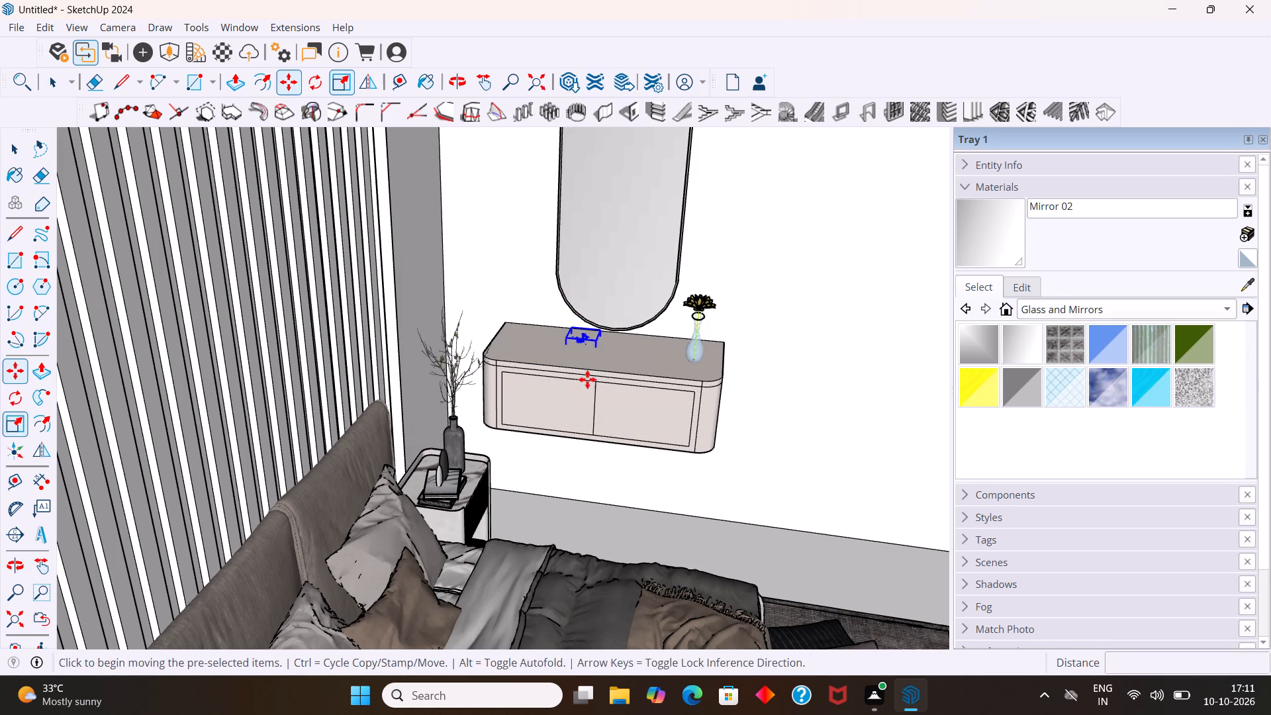
{"action": "left_click", "coordinate": [598, 371]}
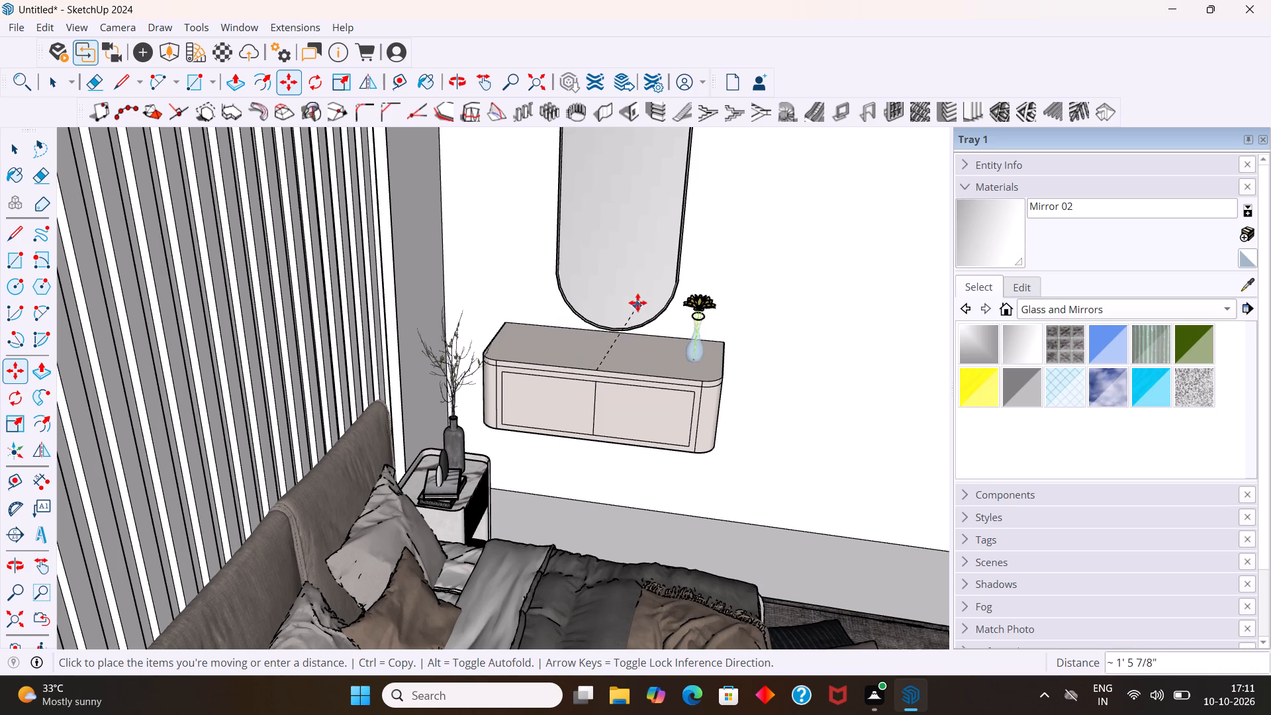
{"action": "scroll", "coordinate": [722, 288], "scroll_direction": "down", "scroll_amount": 8}
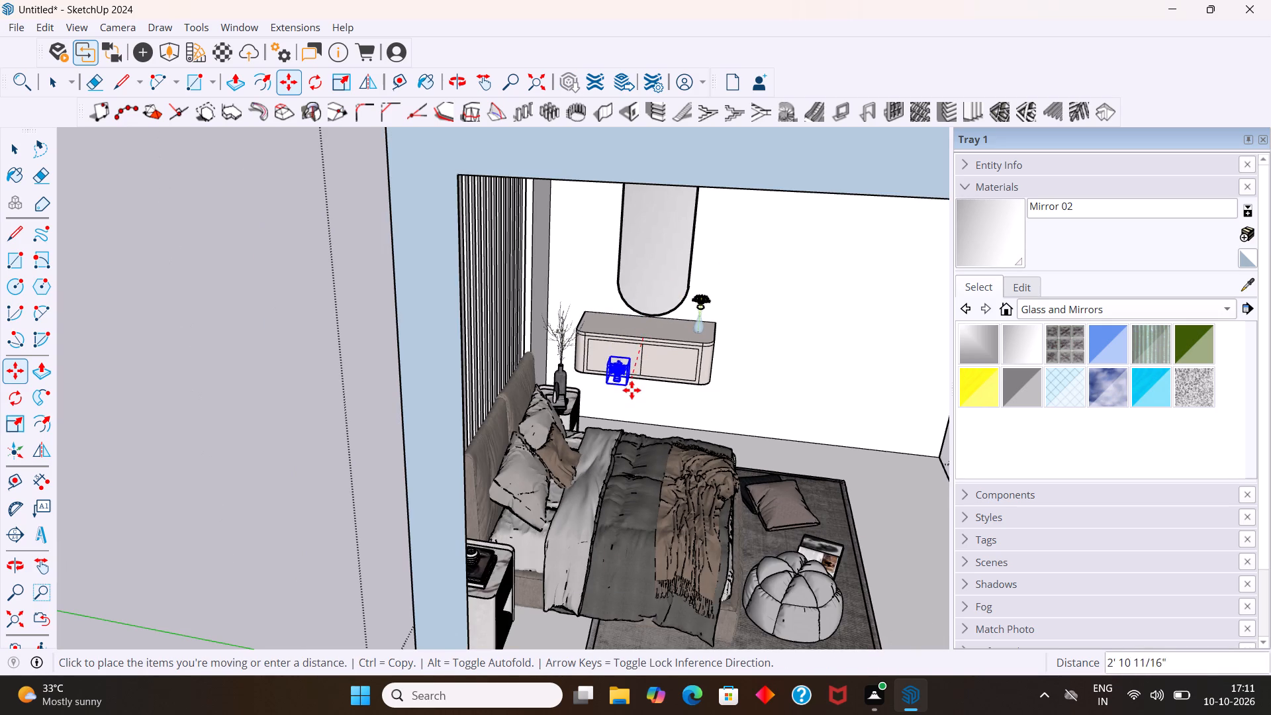
{"action": "left_click", "coordinate": [632, 390]}
{"action": "left_click", "coordinate": [624, 389]}
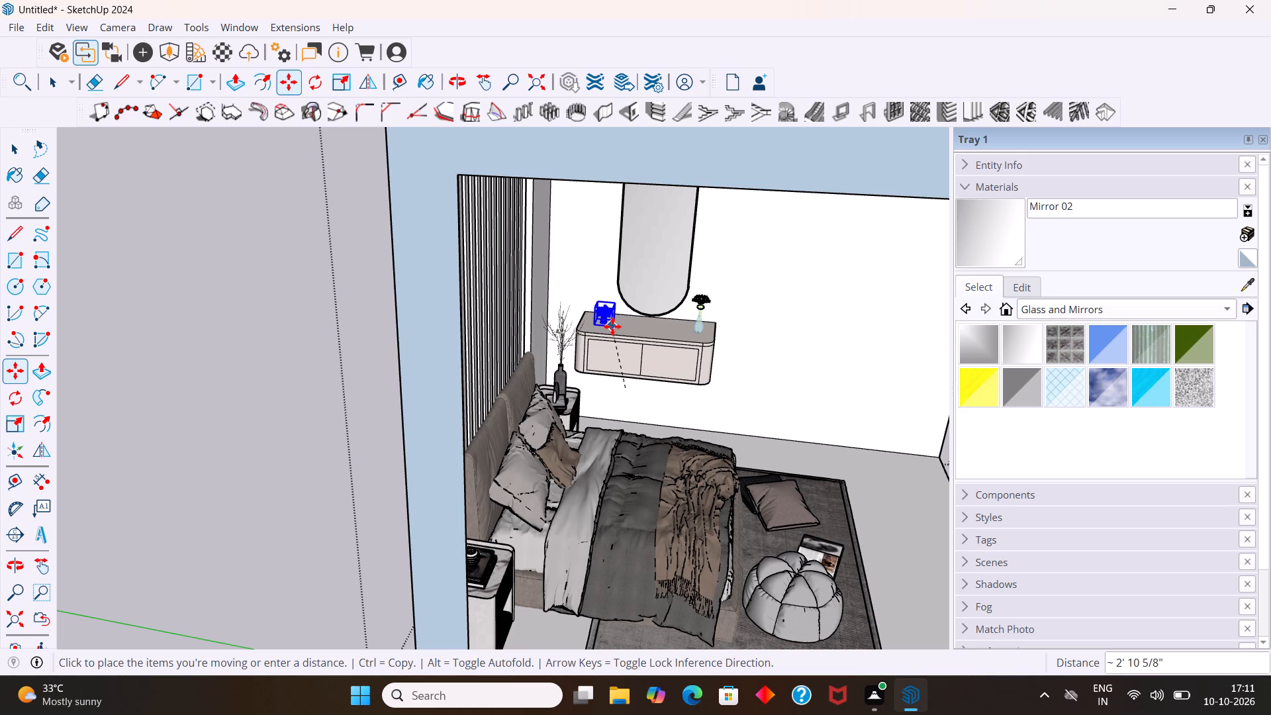
{"action": "left_click", "coordinate": [612, 328]}
Scale the plant up slightly and uniformly so it suits the cabinet top beside the mirror.
{"action": "scroll", "coordinate": [616, 320], "scroll_direction": "up", "scroll_amount": 8}
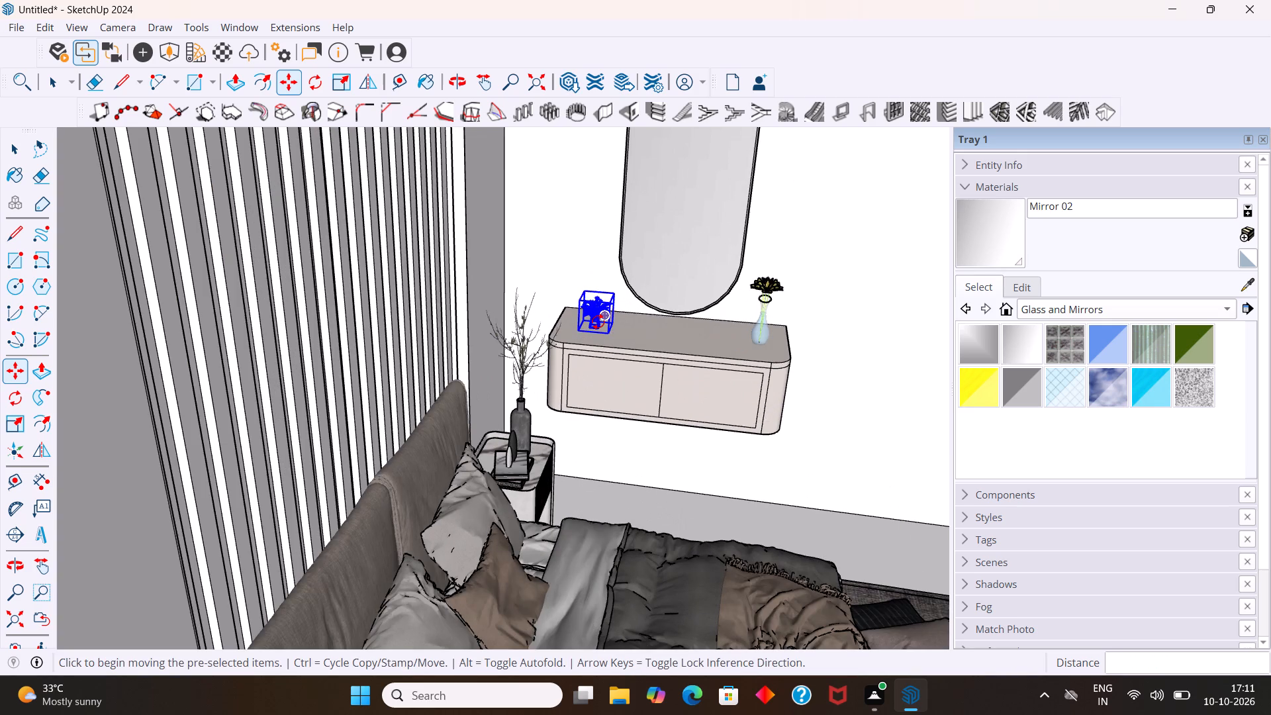
{"action": "key", "text": "s"}
{"action": "left_click_drag", "start_coordinate": [580, 299], "coordinate": [580, 298]}
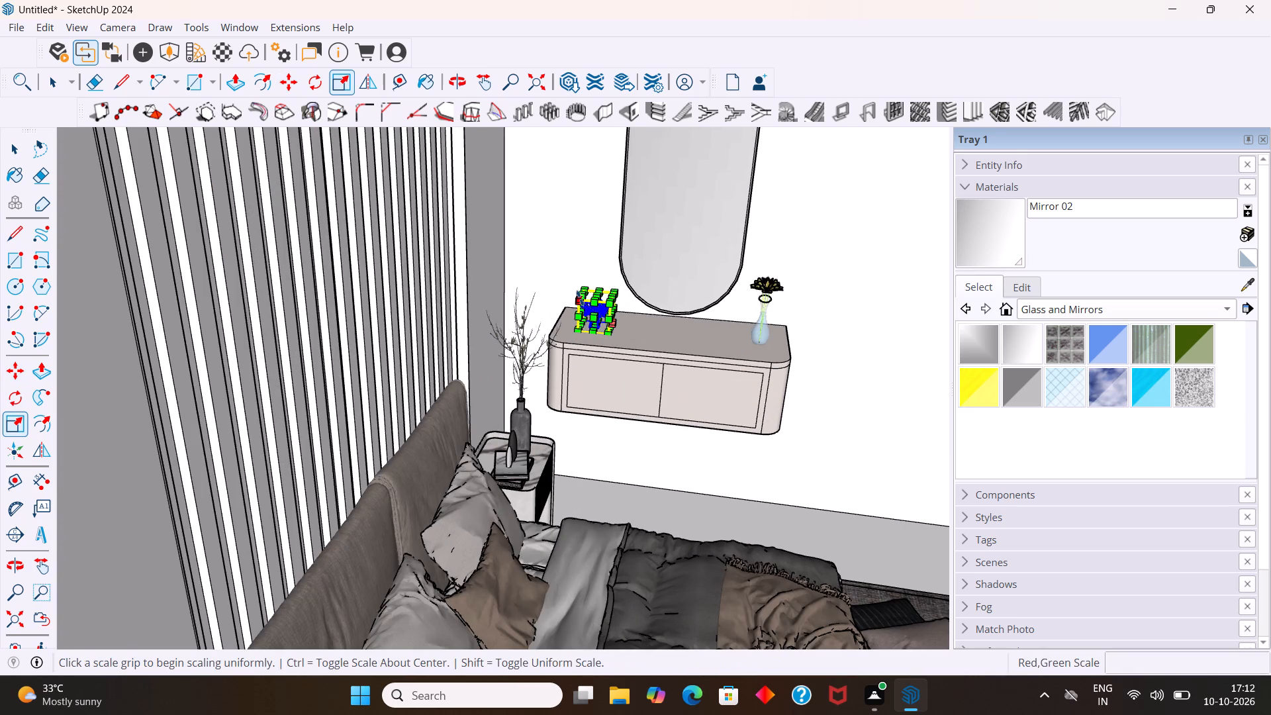
{"action": "left_click_drag", "start_coordinate": [580, 298], "coordinate": [573, 279]}
{"action": "double_click", "coordinate": [571, 275]}
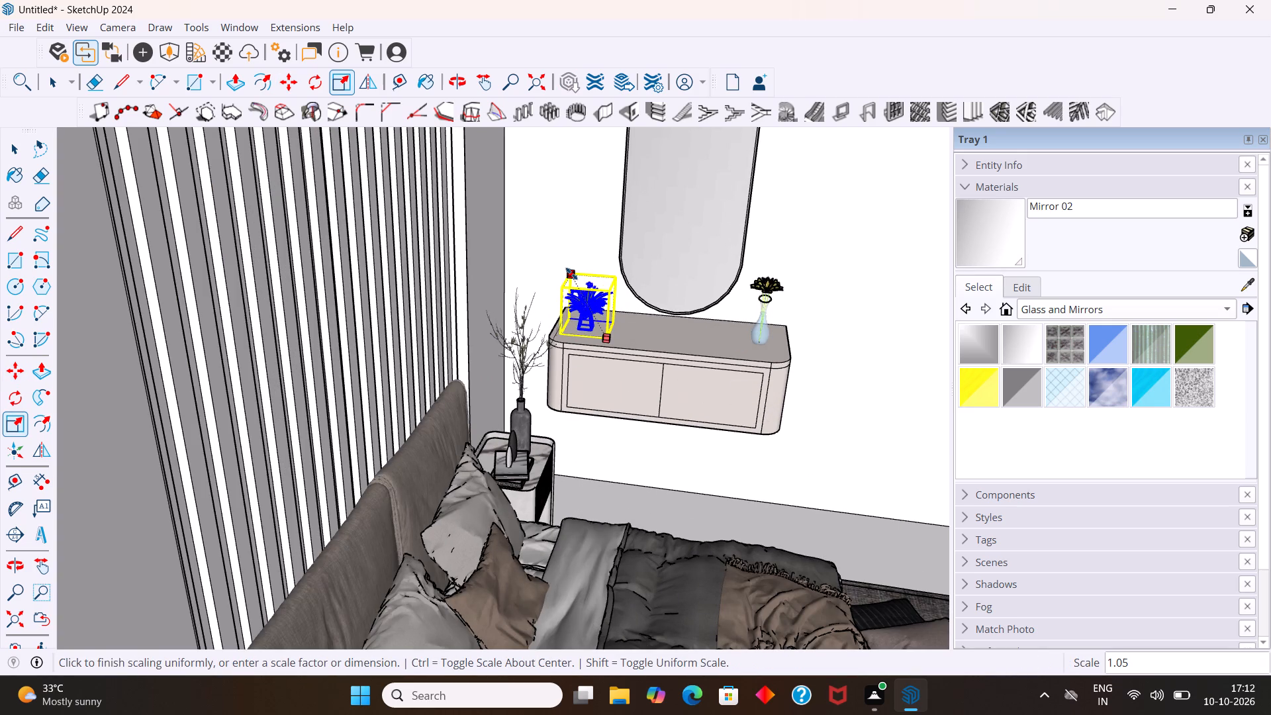
{"action": "key", "text": "space"}
Deselect the plant, leave the room group and inspect the bedroom's mirror, cabinet and decor arrangement from several angles.
{"action": "scroll", "coordinate": [637, 322], "scroll_direction": "down", "scroll_amount": 2}
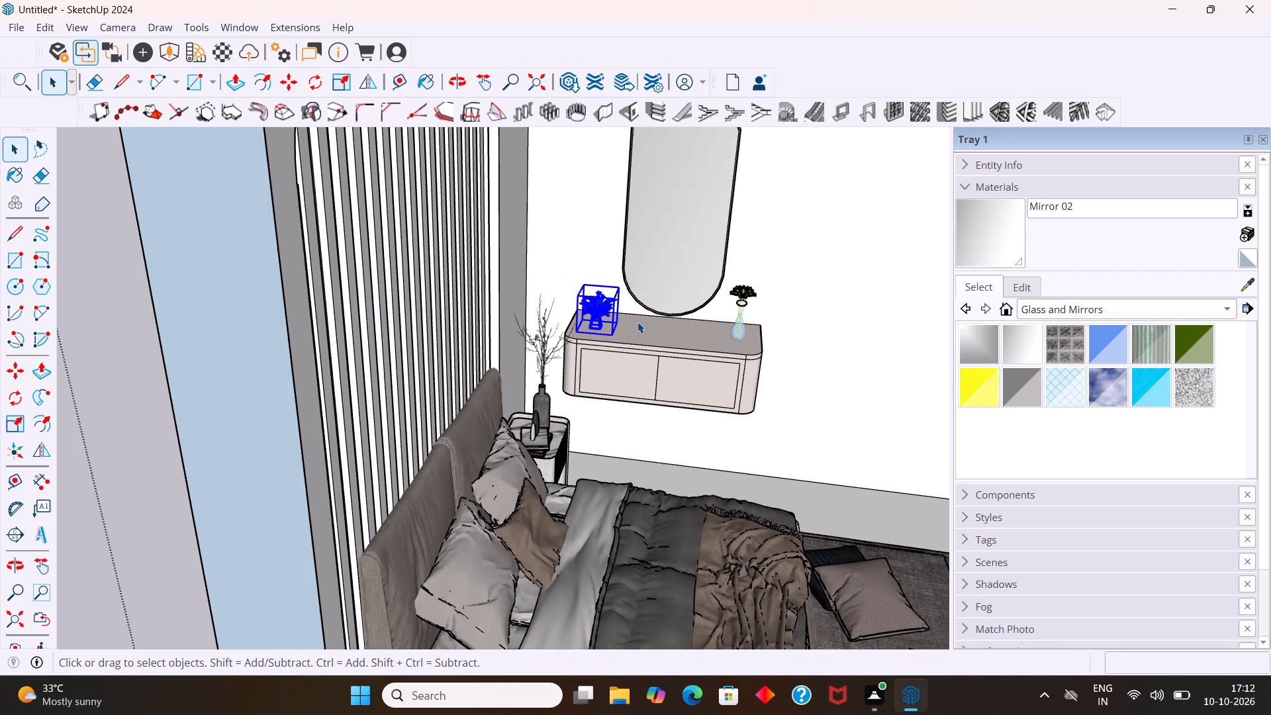
{"action": "scroll", "coordinate": [636, 309], "scroll_direction": "down", "scroll_amount": 14}
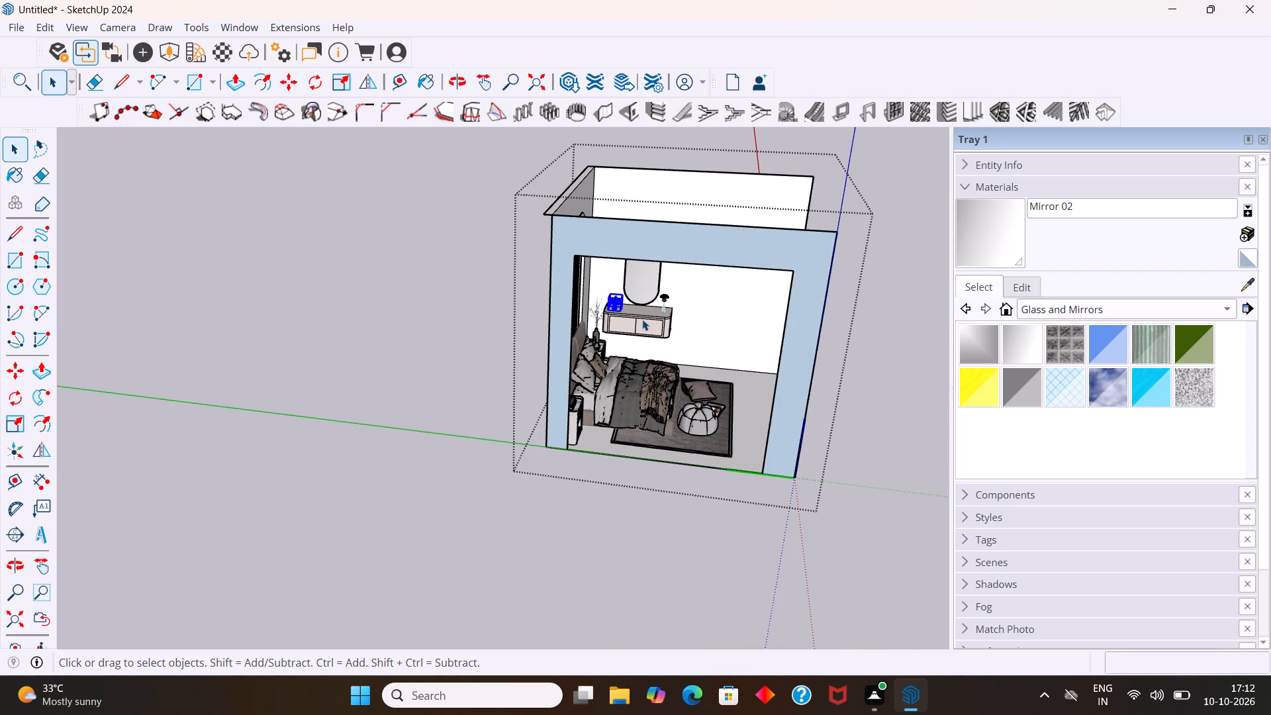
{"action": "key", "text": "Escape"}
{"action": "scroll", "coordinate": [632, 303], "scroll_direction": "up", "scroll_amount": 6}
{"action": "scroll", "coordinate": [664, 309], "scroll_direction": "down", "scroll_amount": 10}
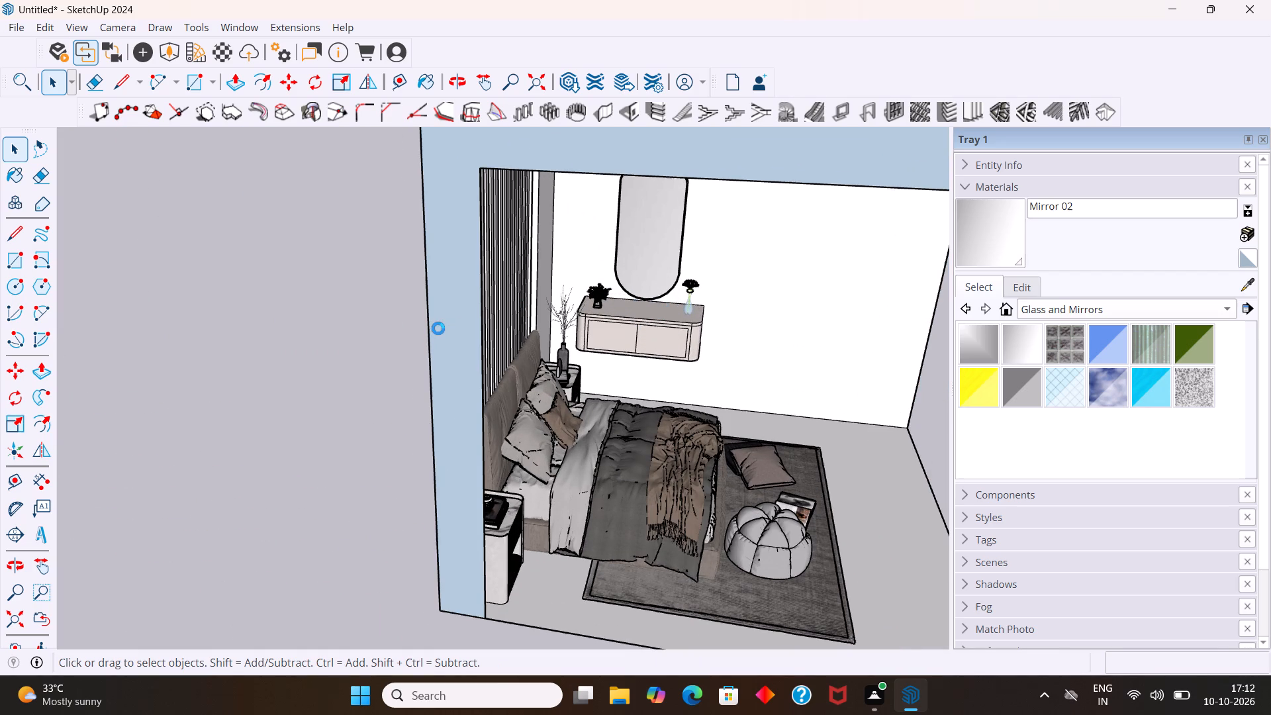
{"action": "scroll", "coordinate": [447, 328], "scroll_direction": "down", "scroll_amount": 12}
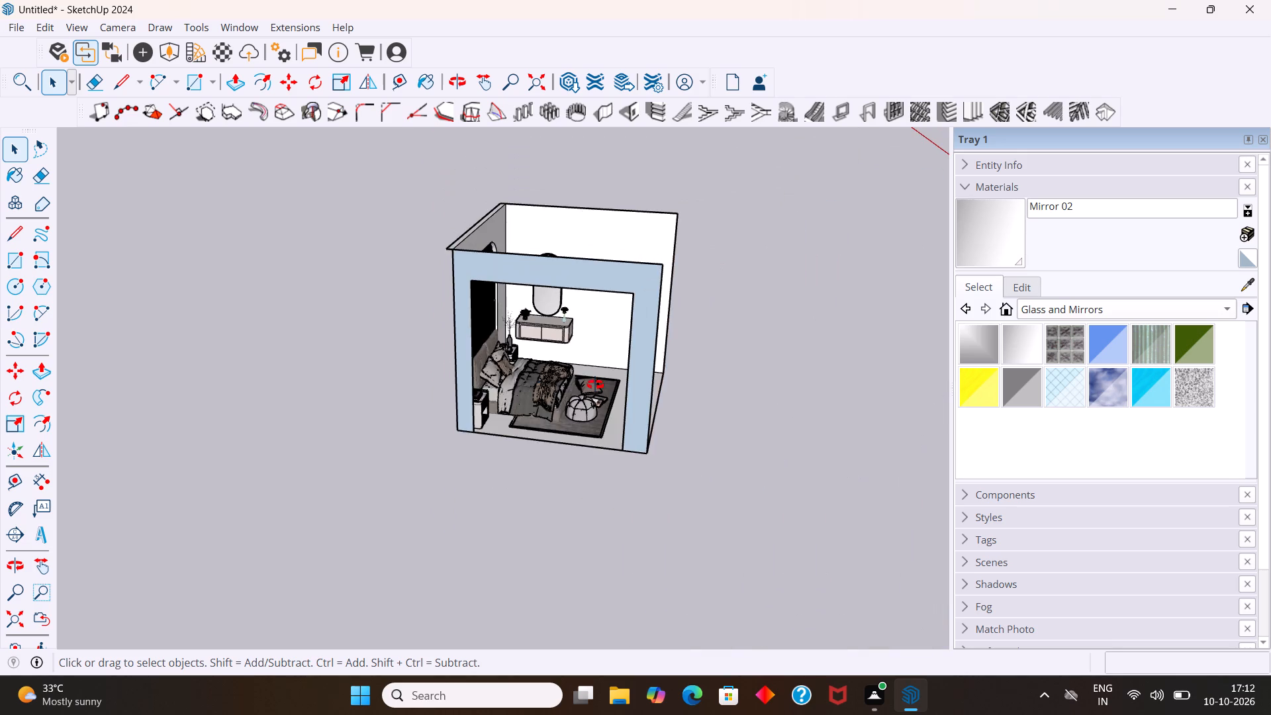
{"action": "middle_click_drag", "start_coordinate": [594, 385], "coordinate": [525, 324]}
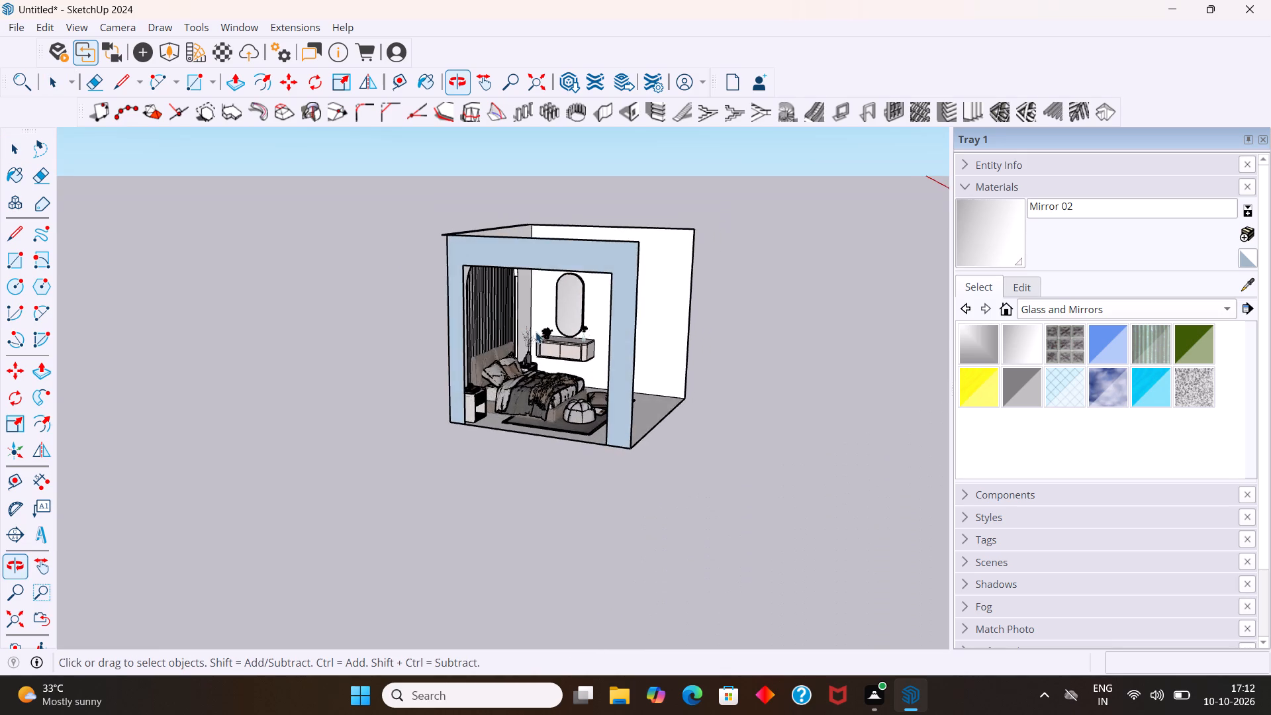
{"action": "scroll", "coordinate": [536, 332], "scroll_direction": "up", "scroll_amount": 12}
{"action": "middle_click_drag", "start_coordinate": [555, 340], "coordinate": [450, 524]}
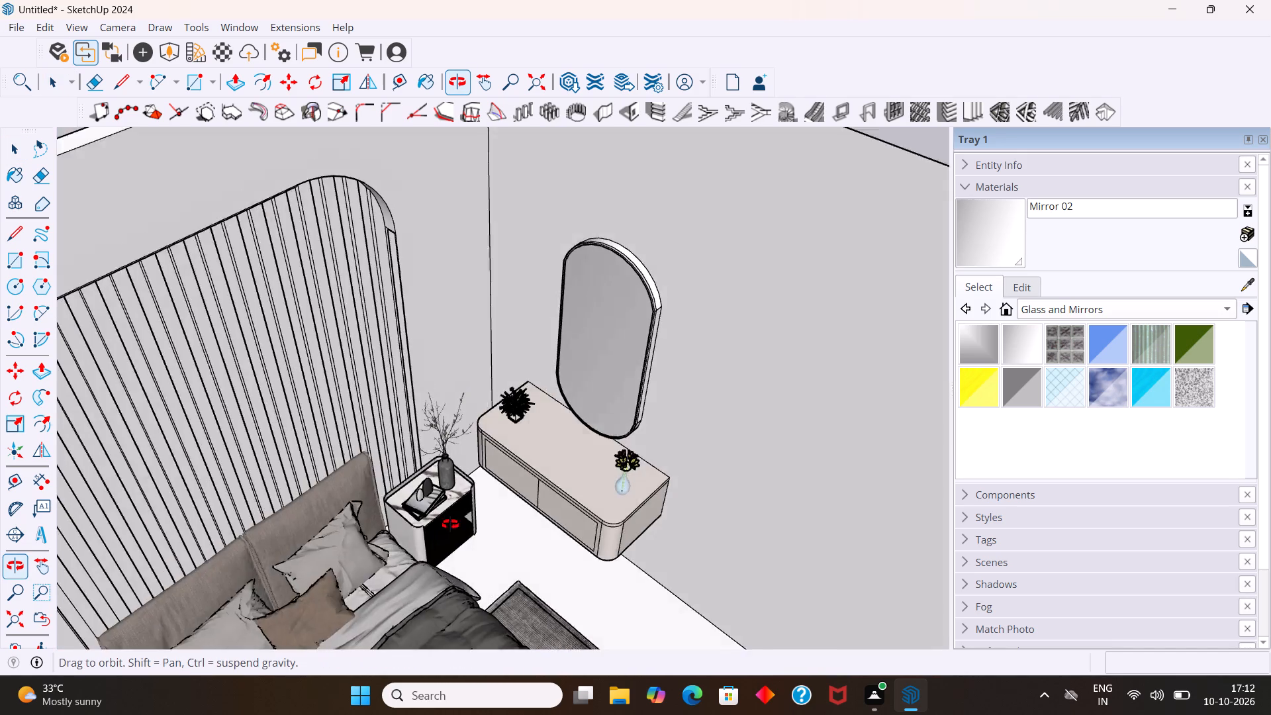
{"action": "middle_click_drag", "start_coordinate": [450, 524], "coordinate": [579, 290]}
{"action": "scroll", "coordinate": [599, 339], "scroll_direction": "up", "scroll_amount": 1}
{"action": "scroll", "coordinate": [587, 353], "scroll_direction": "down", "scroll_amount": 5}
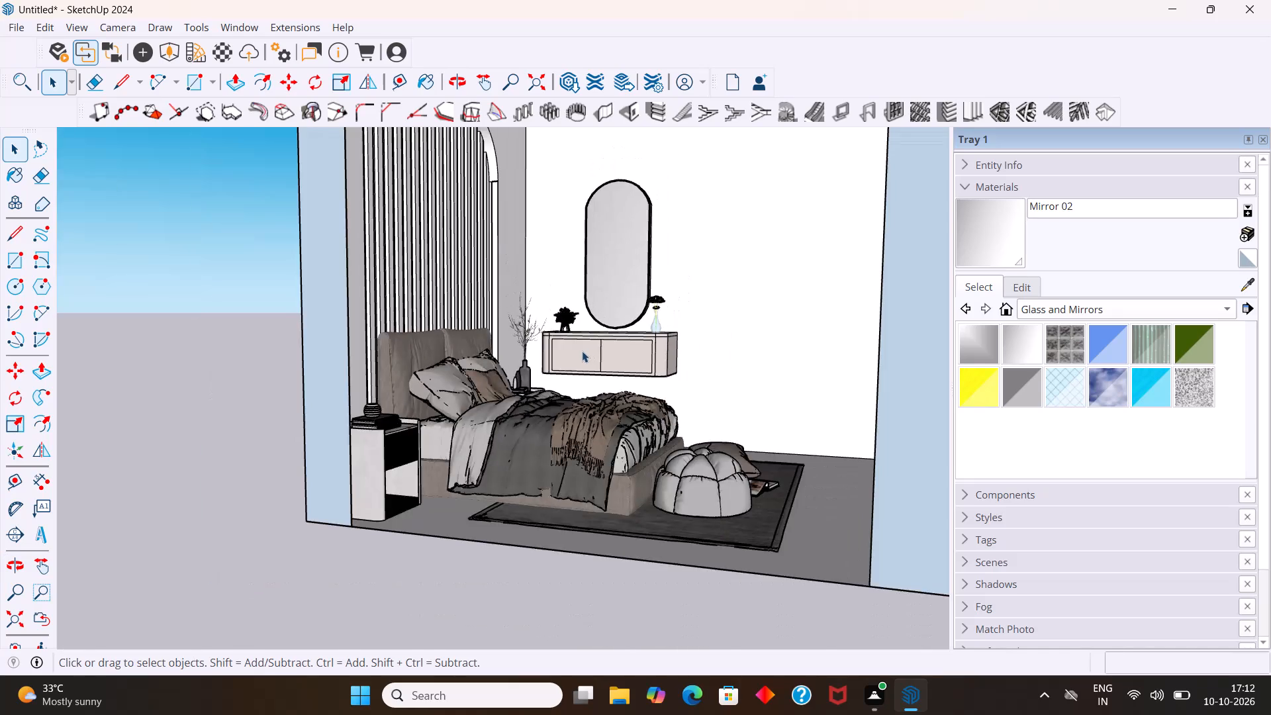
{"action": "scroll", "coordinate": [571, 389], "scroll_direction": "down", "scroll_amount": 4}
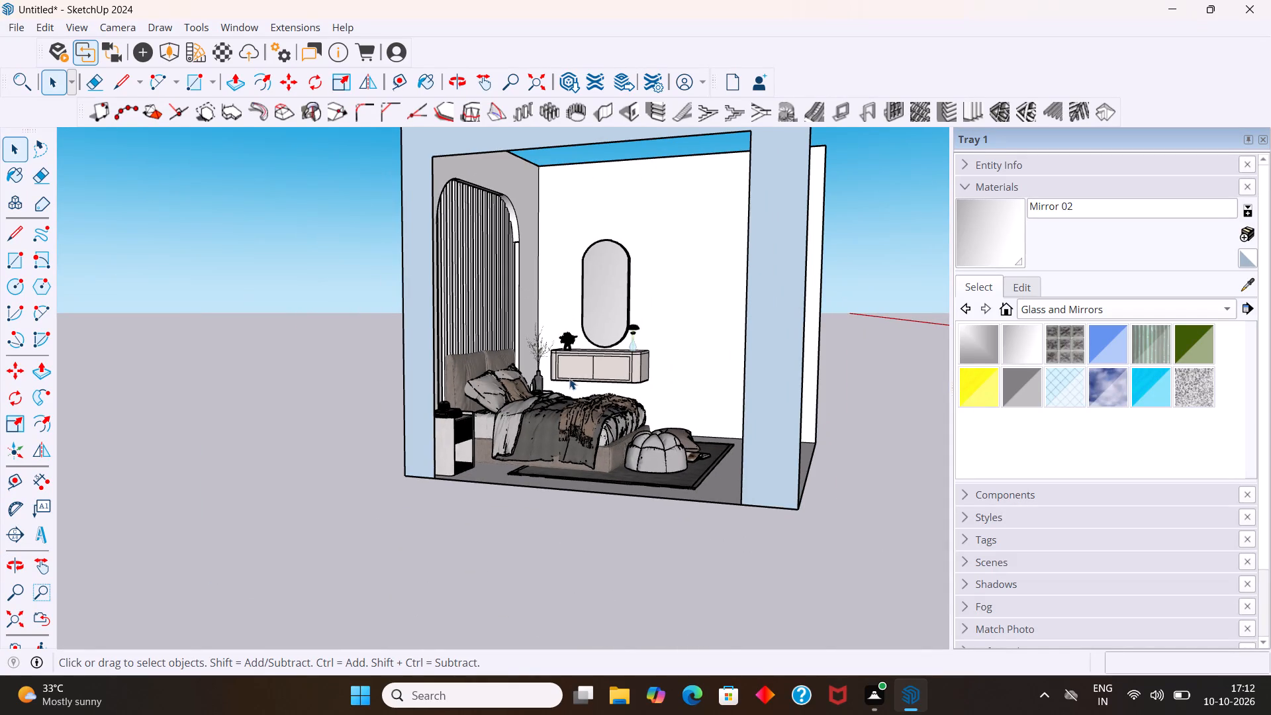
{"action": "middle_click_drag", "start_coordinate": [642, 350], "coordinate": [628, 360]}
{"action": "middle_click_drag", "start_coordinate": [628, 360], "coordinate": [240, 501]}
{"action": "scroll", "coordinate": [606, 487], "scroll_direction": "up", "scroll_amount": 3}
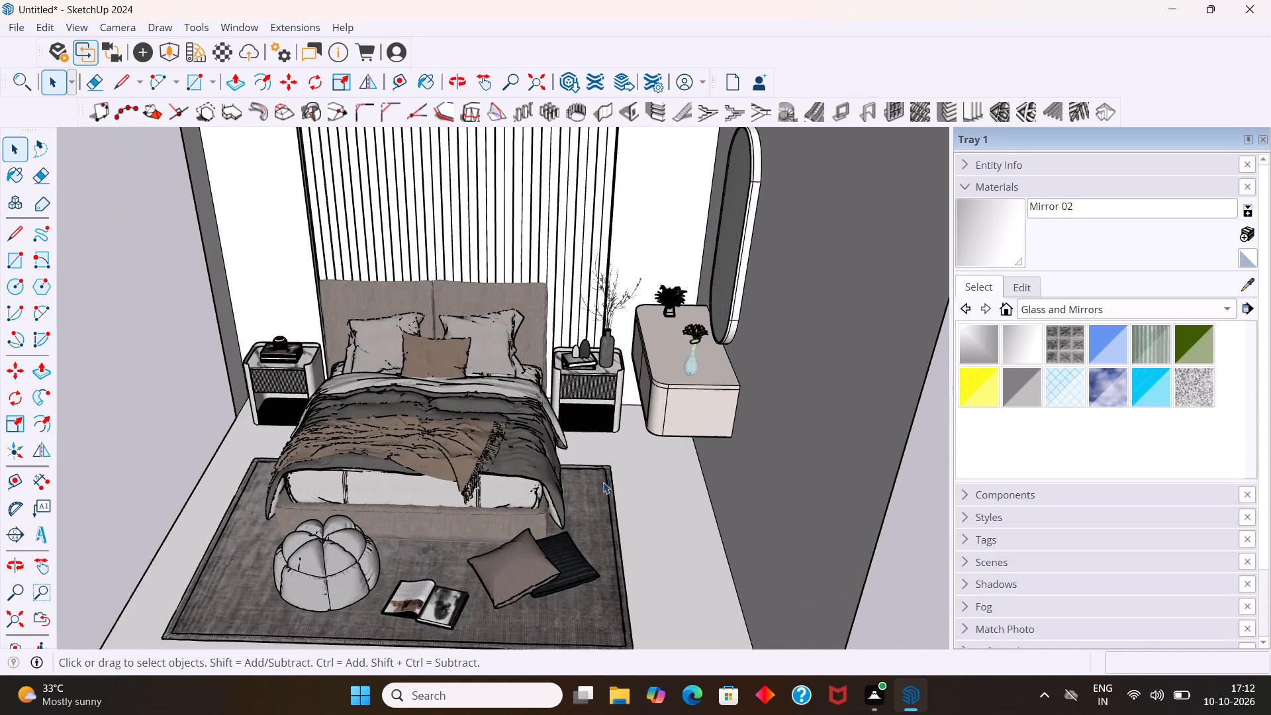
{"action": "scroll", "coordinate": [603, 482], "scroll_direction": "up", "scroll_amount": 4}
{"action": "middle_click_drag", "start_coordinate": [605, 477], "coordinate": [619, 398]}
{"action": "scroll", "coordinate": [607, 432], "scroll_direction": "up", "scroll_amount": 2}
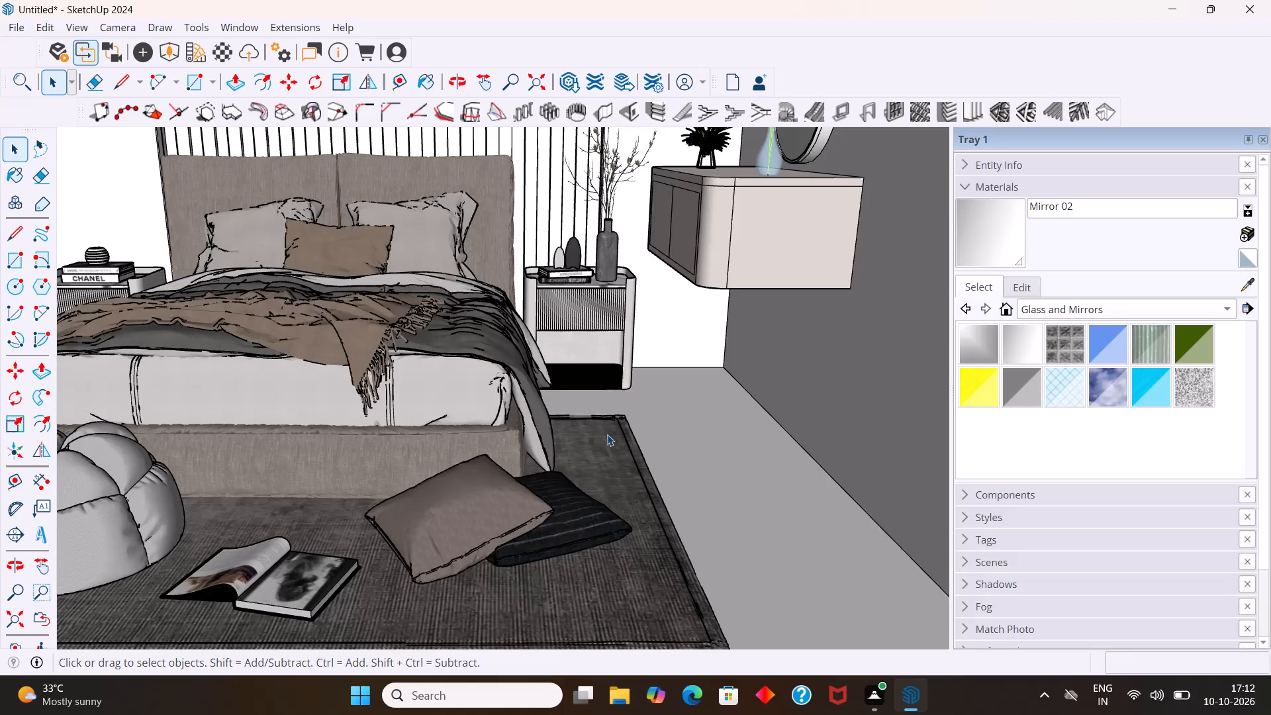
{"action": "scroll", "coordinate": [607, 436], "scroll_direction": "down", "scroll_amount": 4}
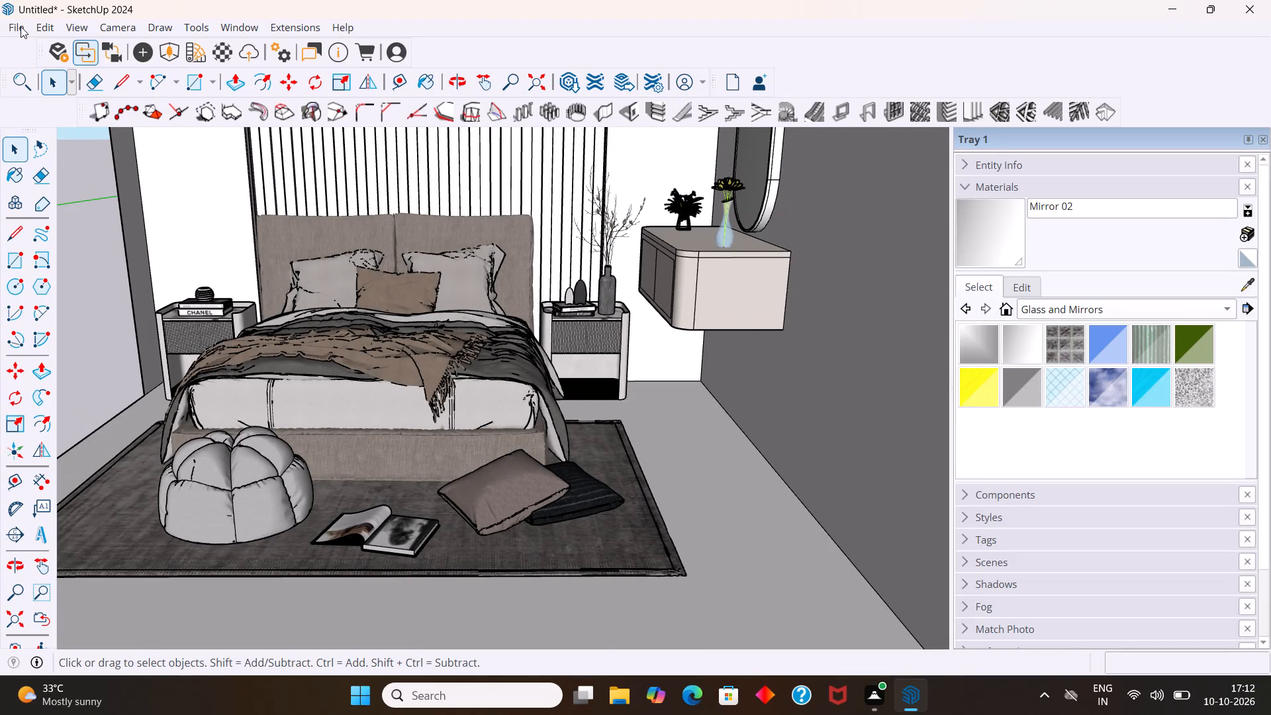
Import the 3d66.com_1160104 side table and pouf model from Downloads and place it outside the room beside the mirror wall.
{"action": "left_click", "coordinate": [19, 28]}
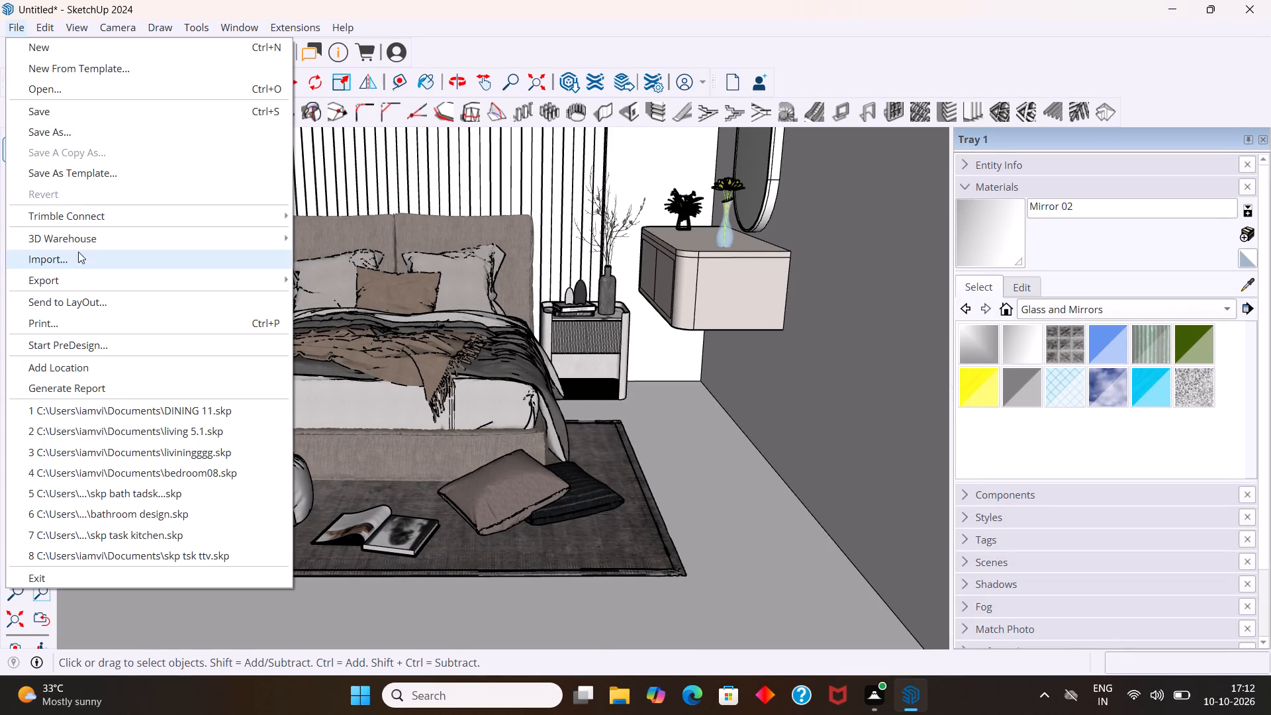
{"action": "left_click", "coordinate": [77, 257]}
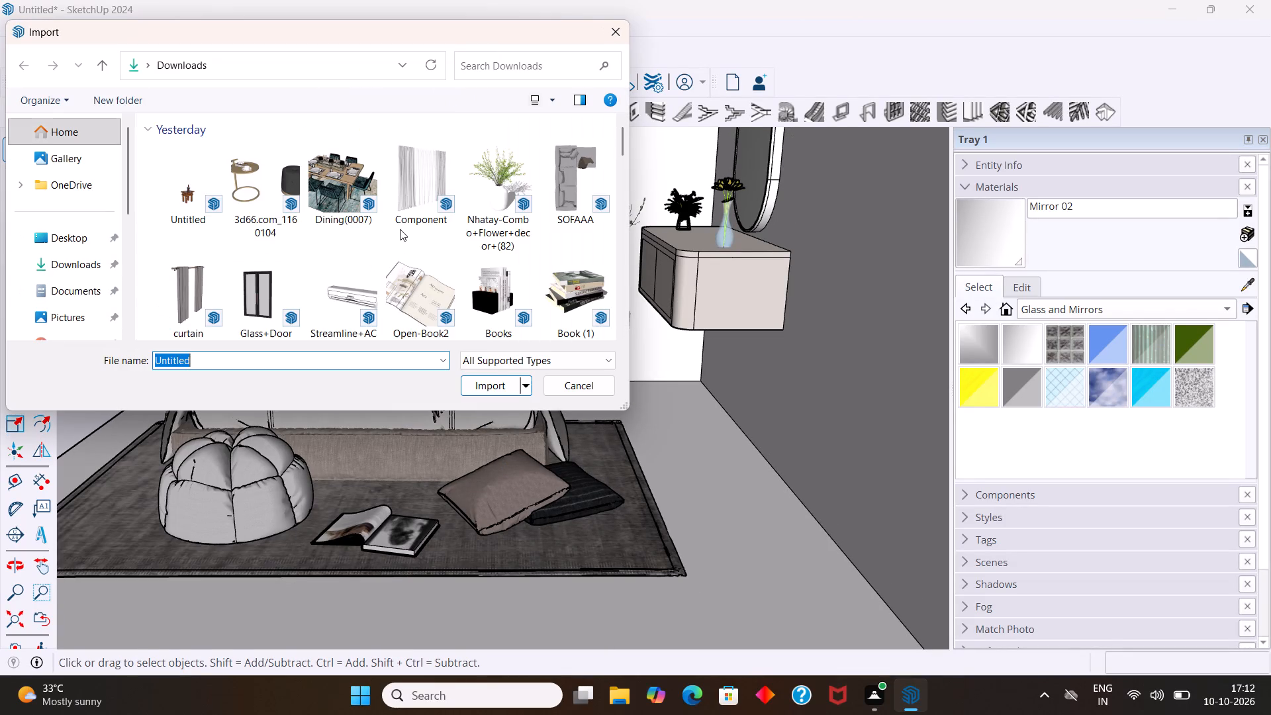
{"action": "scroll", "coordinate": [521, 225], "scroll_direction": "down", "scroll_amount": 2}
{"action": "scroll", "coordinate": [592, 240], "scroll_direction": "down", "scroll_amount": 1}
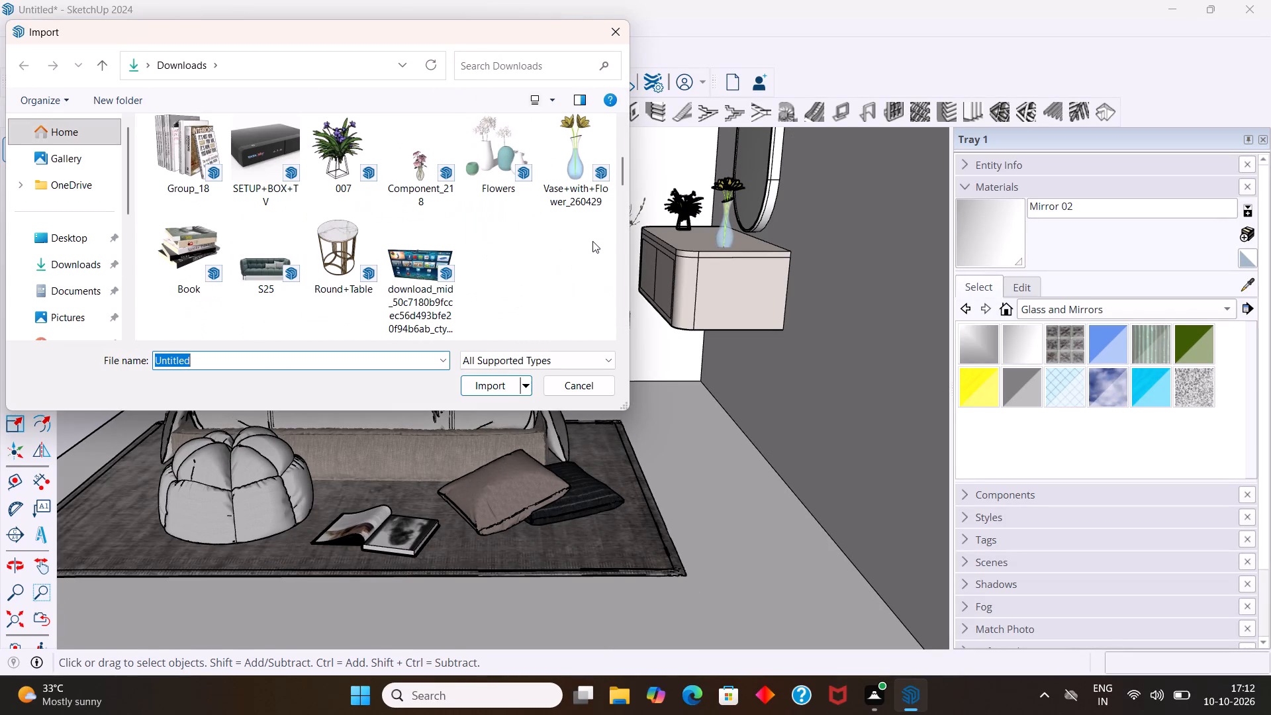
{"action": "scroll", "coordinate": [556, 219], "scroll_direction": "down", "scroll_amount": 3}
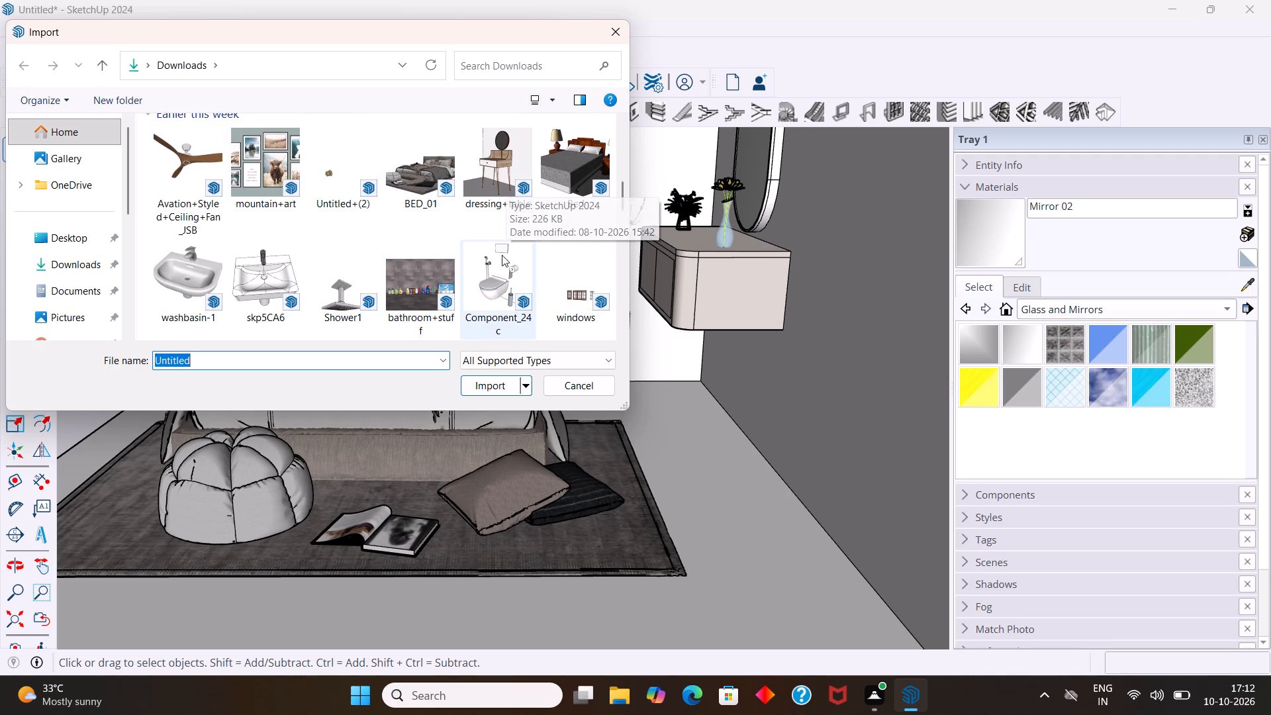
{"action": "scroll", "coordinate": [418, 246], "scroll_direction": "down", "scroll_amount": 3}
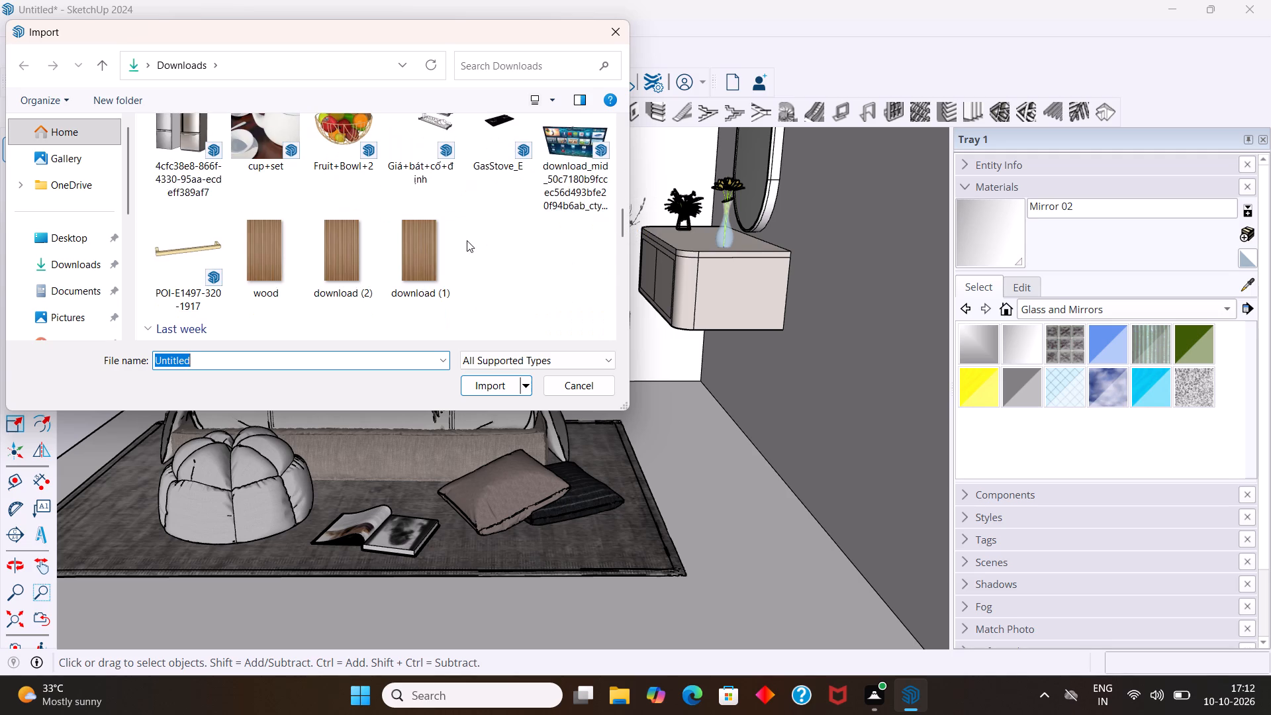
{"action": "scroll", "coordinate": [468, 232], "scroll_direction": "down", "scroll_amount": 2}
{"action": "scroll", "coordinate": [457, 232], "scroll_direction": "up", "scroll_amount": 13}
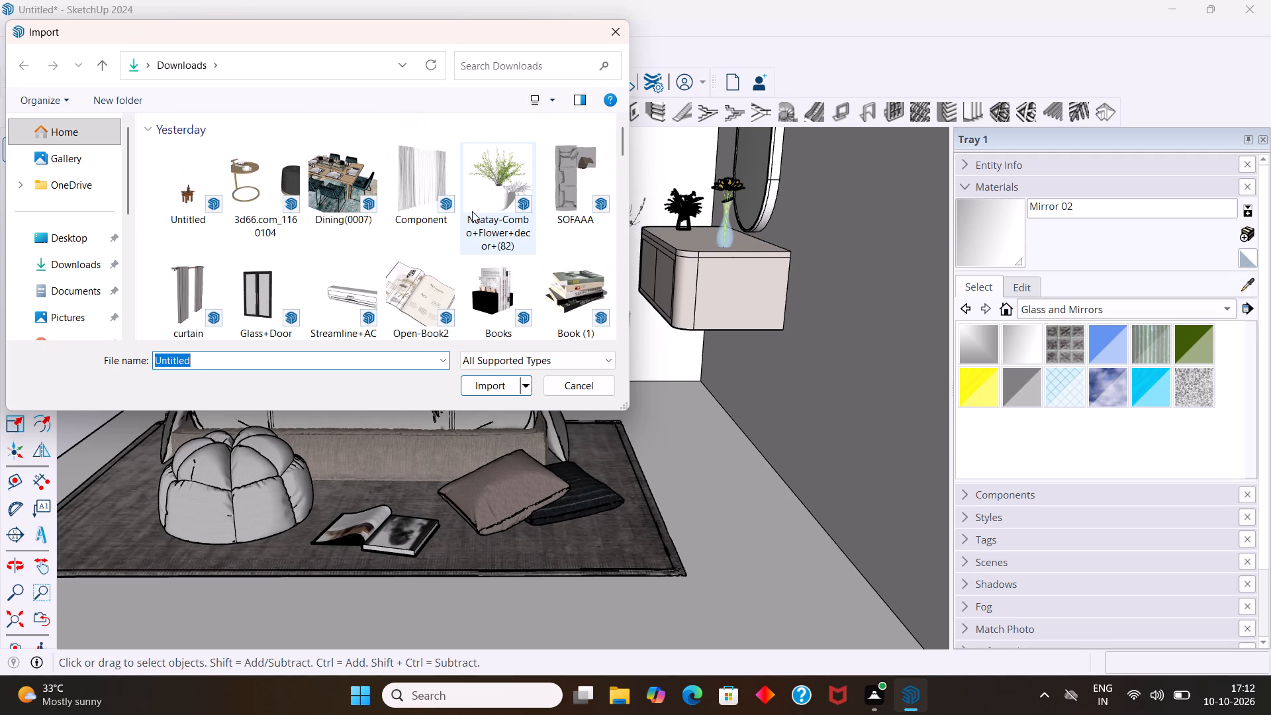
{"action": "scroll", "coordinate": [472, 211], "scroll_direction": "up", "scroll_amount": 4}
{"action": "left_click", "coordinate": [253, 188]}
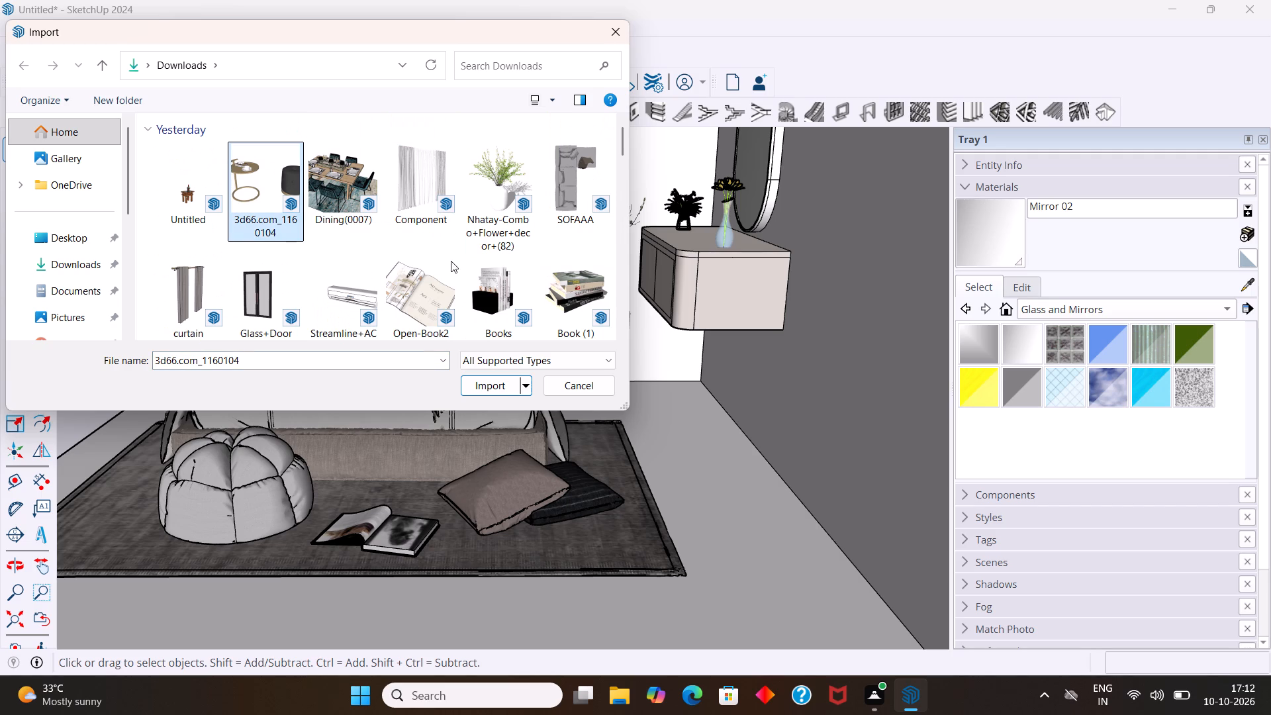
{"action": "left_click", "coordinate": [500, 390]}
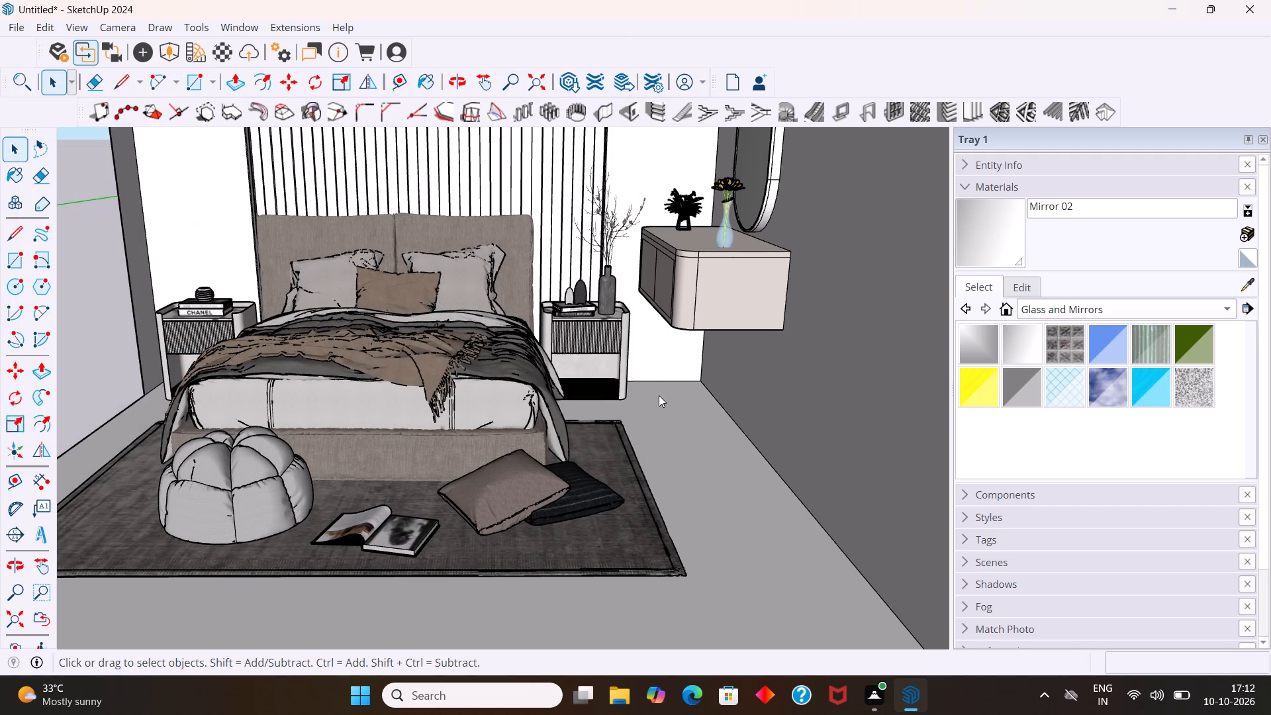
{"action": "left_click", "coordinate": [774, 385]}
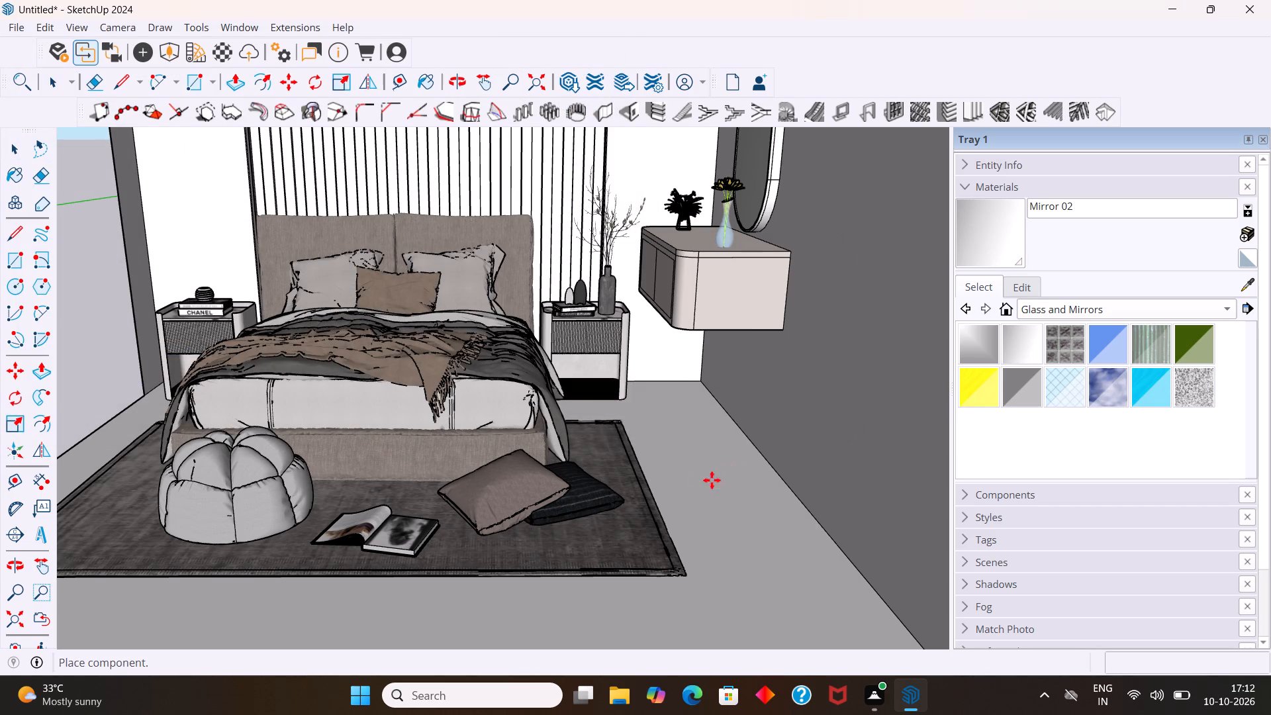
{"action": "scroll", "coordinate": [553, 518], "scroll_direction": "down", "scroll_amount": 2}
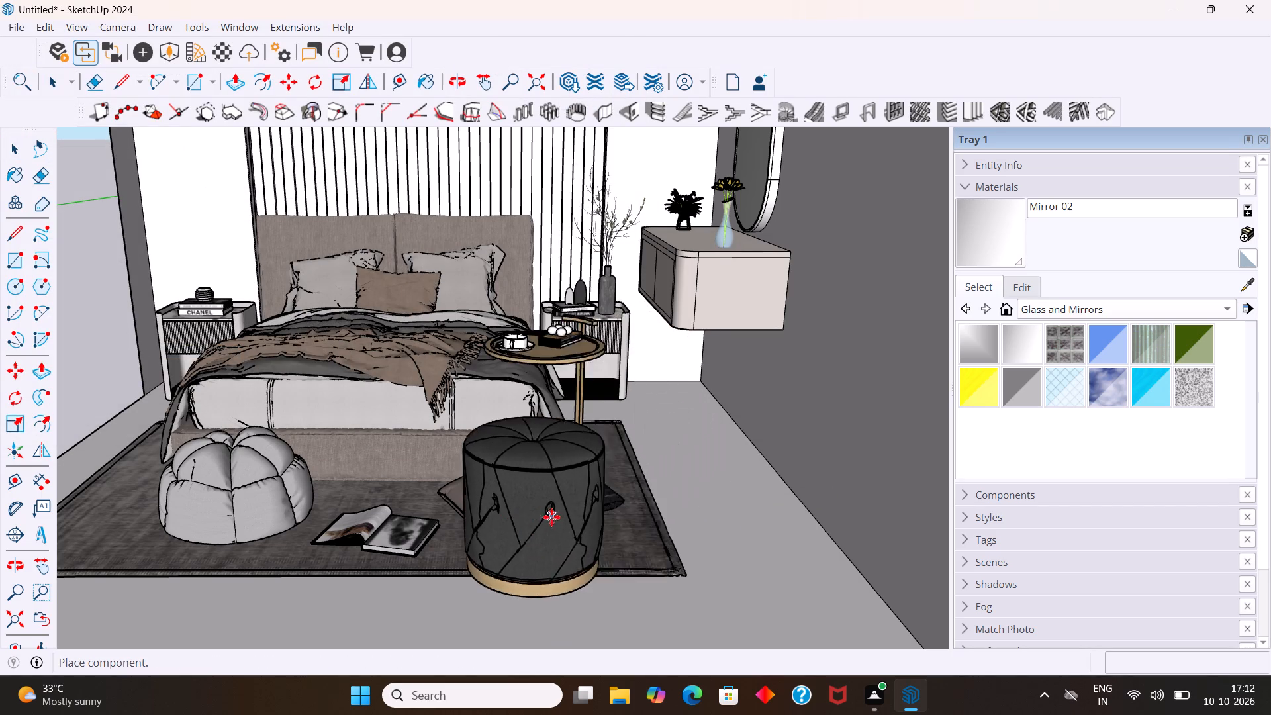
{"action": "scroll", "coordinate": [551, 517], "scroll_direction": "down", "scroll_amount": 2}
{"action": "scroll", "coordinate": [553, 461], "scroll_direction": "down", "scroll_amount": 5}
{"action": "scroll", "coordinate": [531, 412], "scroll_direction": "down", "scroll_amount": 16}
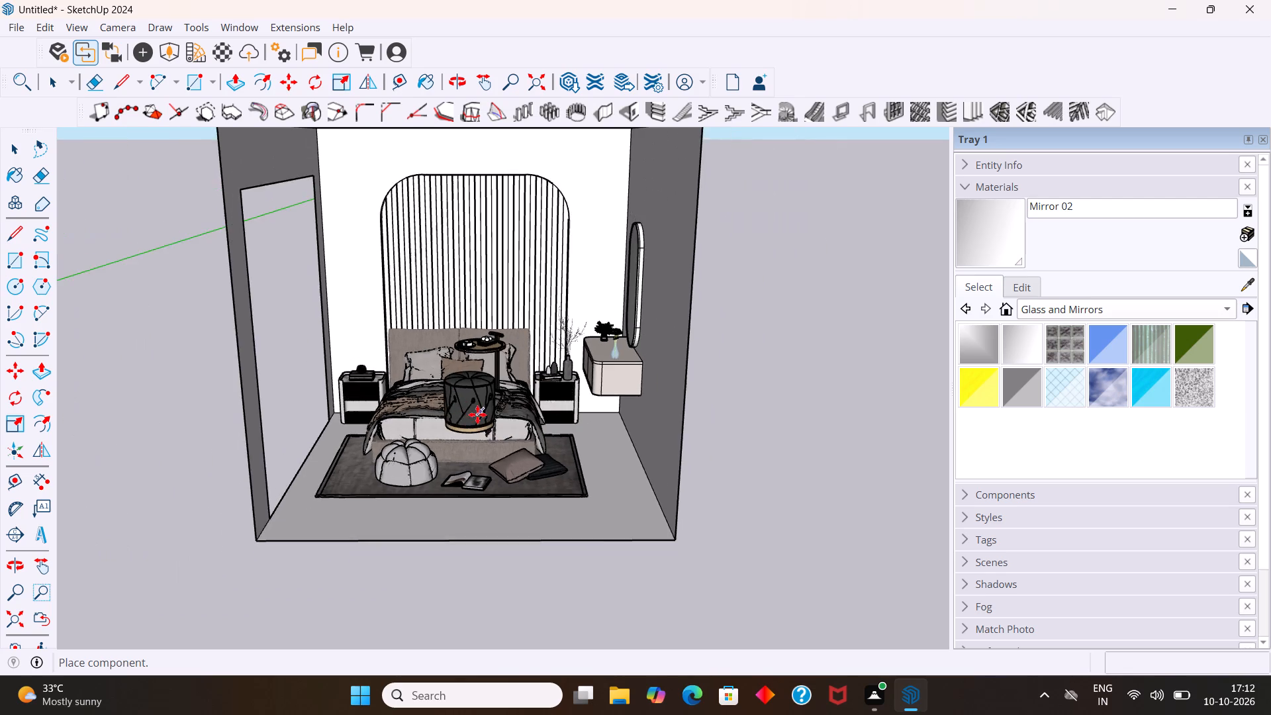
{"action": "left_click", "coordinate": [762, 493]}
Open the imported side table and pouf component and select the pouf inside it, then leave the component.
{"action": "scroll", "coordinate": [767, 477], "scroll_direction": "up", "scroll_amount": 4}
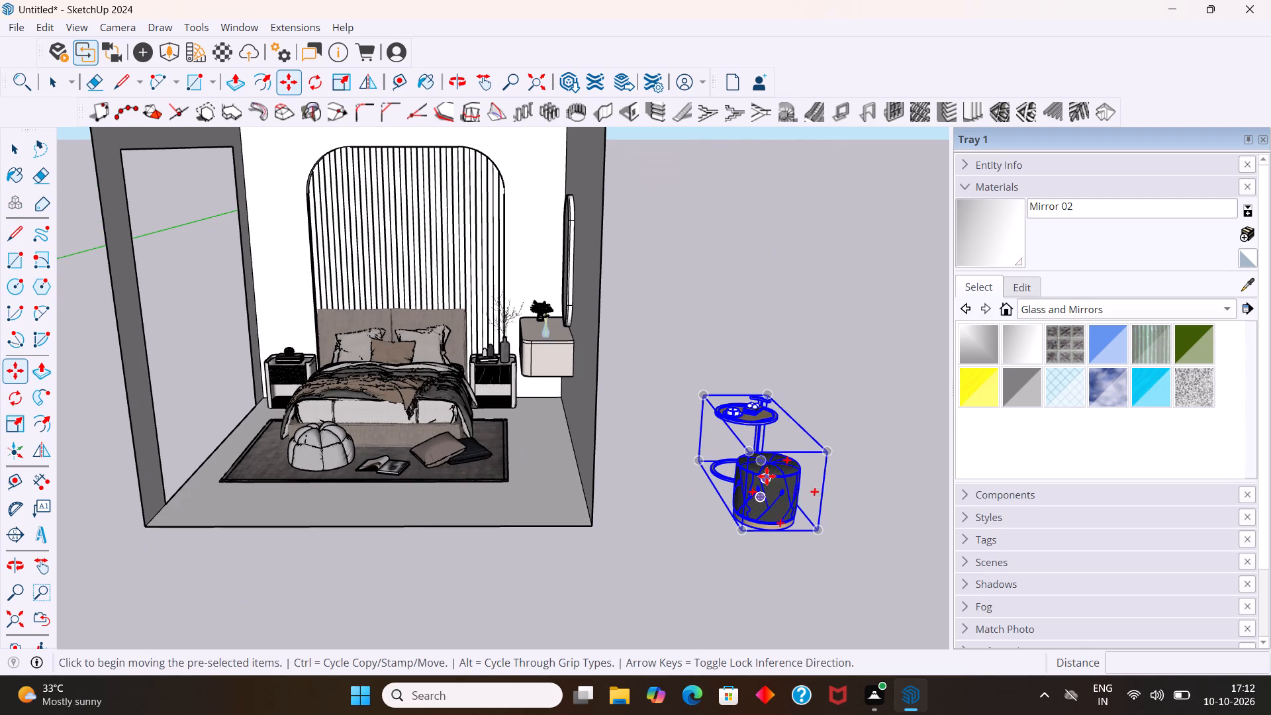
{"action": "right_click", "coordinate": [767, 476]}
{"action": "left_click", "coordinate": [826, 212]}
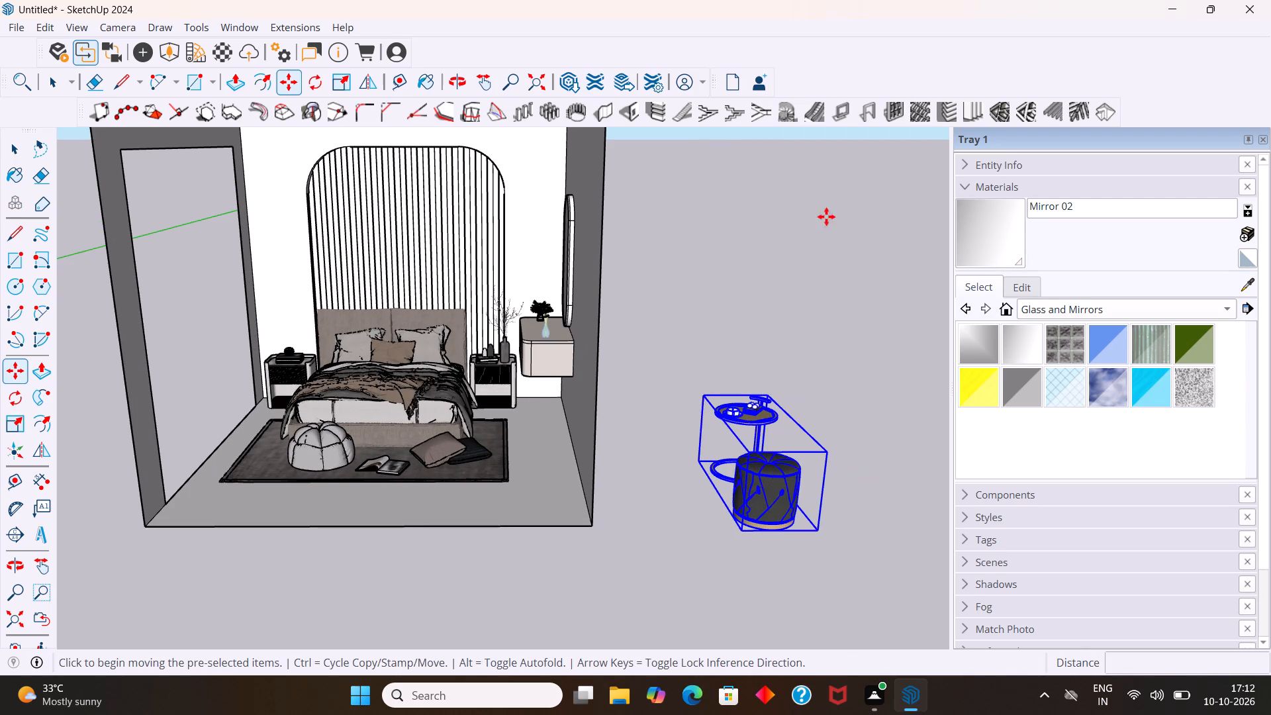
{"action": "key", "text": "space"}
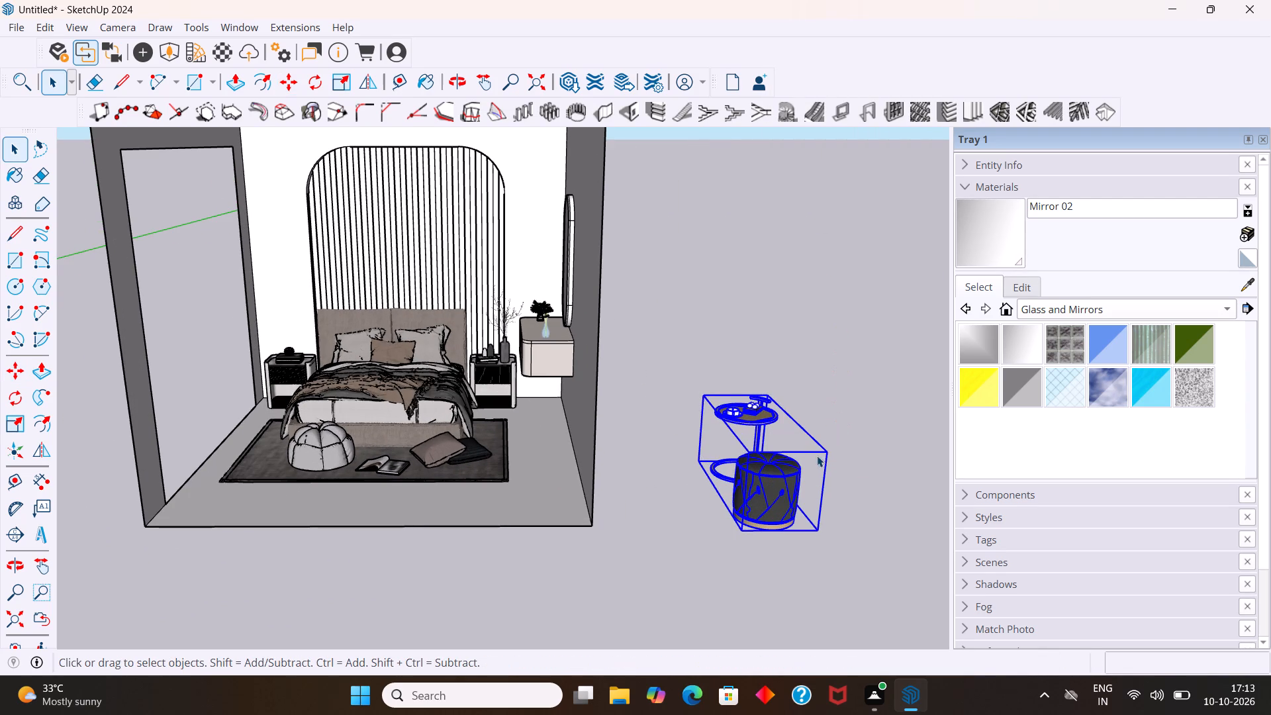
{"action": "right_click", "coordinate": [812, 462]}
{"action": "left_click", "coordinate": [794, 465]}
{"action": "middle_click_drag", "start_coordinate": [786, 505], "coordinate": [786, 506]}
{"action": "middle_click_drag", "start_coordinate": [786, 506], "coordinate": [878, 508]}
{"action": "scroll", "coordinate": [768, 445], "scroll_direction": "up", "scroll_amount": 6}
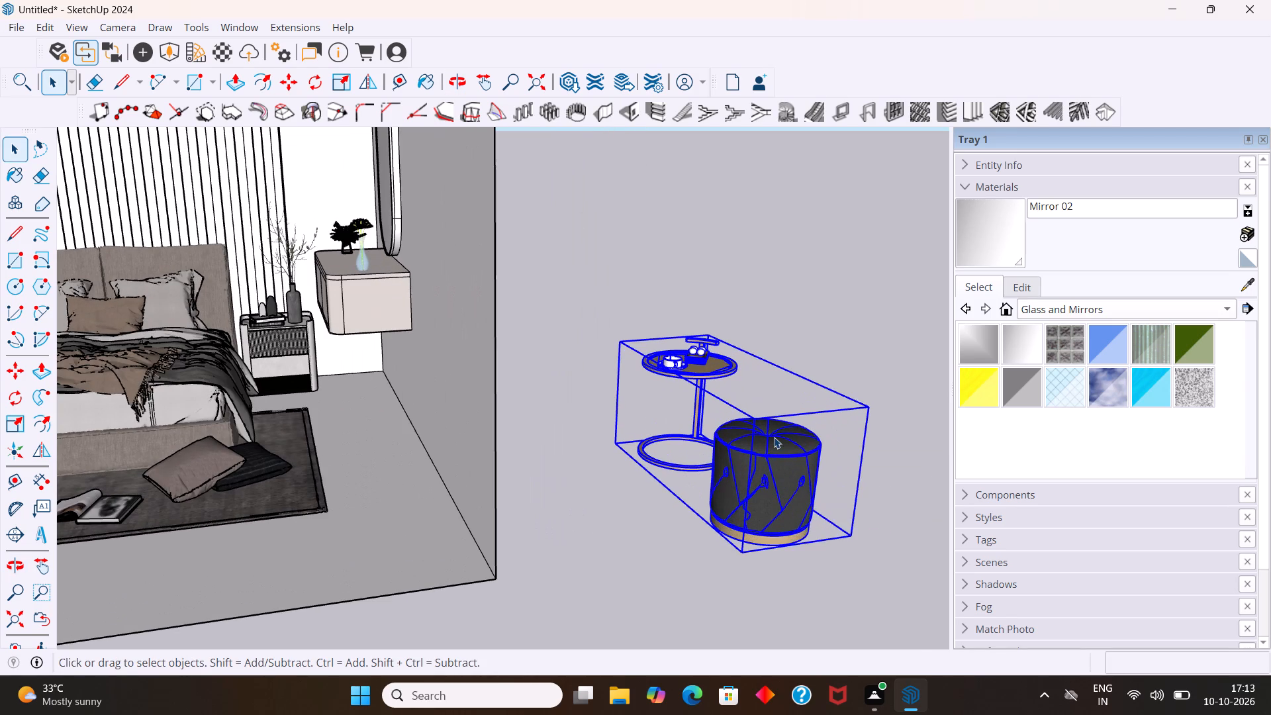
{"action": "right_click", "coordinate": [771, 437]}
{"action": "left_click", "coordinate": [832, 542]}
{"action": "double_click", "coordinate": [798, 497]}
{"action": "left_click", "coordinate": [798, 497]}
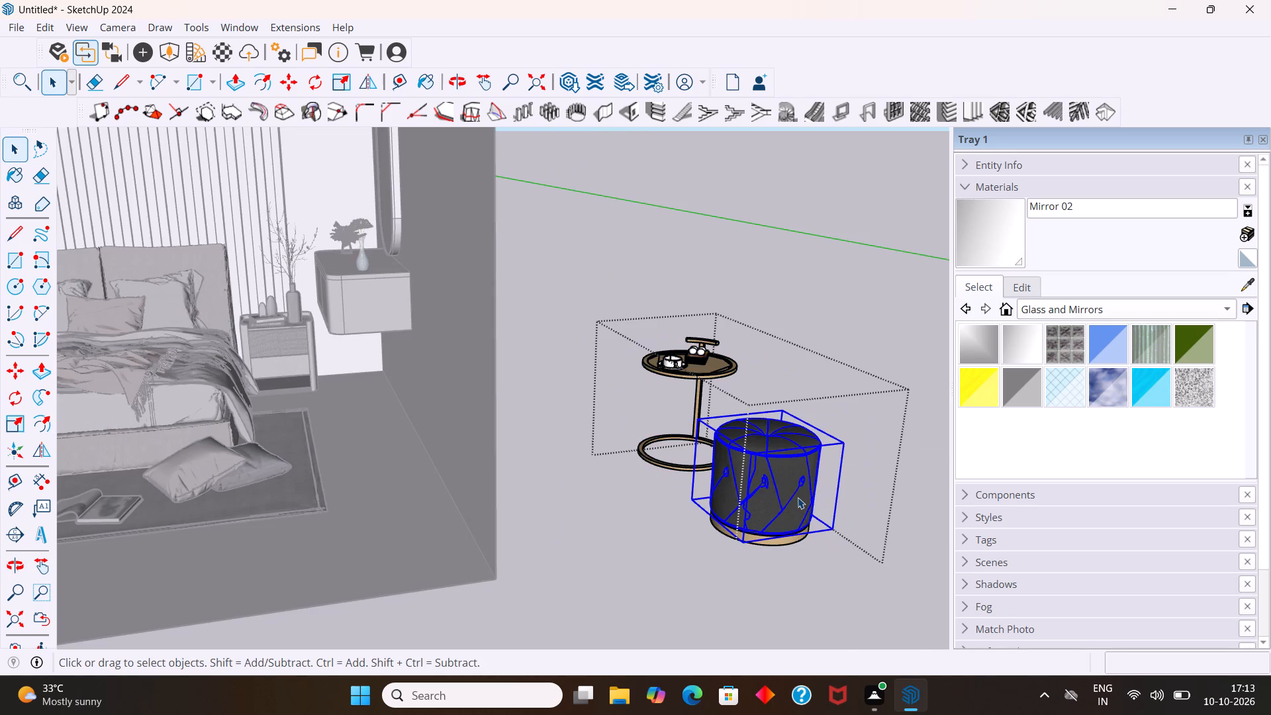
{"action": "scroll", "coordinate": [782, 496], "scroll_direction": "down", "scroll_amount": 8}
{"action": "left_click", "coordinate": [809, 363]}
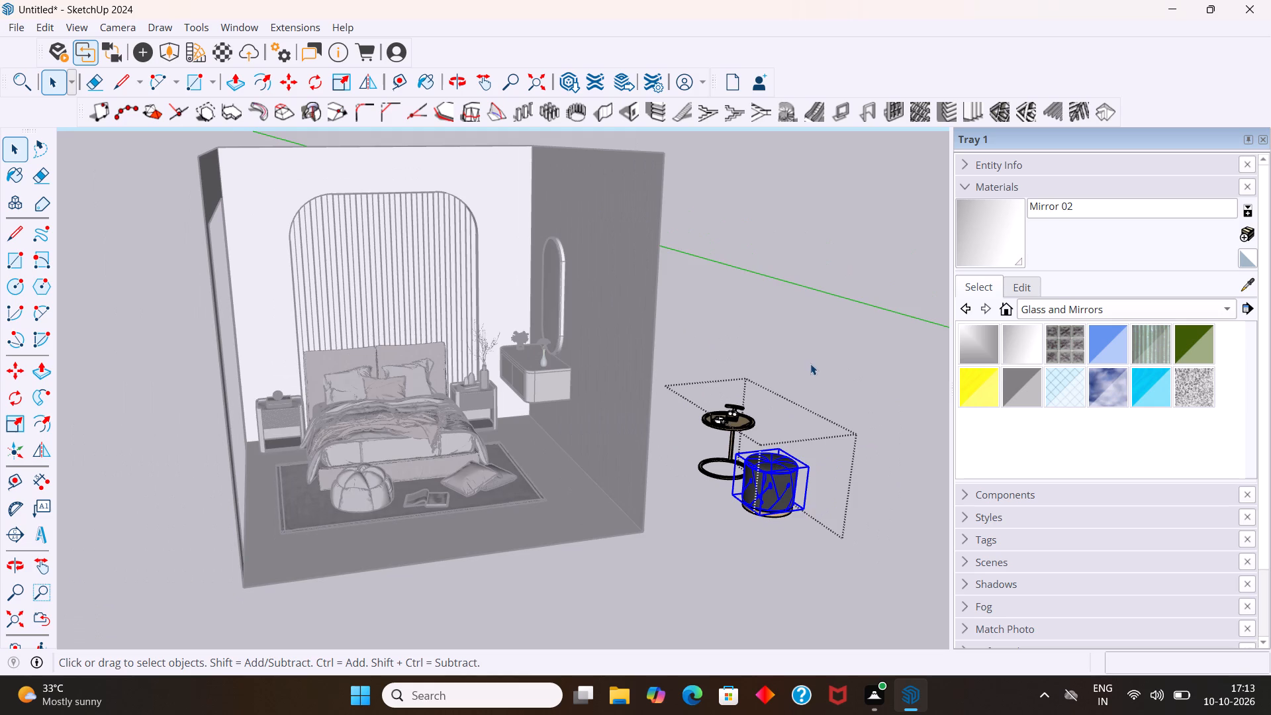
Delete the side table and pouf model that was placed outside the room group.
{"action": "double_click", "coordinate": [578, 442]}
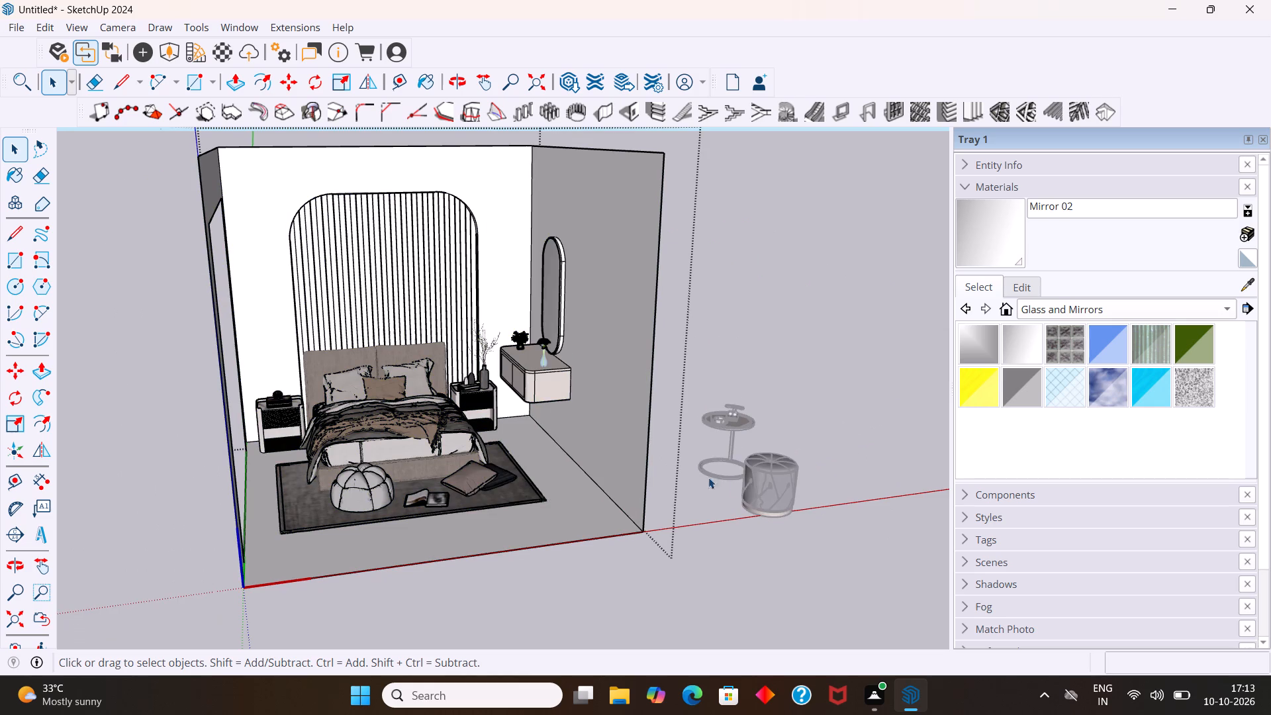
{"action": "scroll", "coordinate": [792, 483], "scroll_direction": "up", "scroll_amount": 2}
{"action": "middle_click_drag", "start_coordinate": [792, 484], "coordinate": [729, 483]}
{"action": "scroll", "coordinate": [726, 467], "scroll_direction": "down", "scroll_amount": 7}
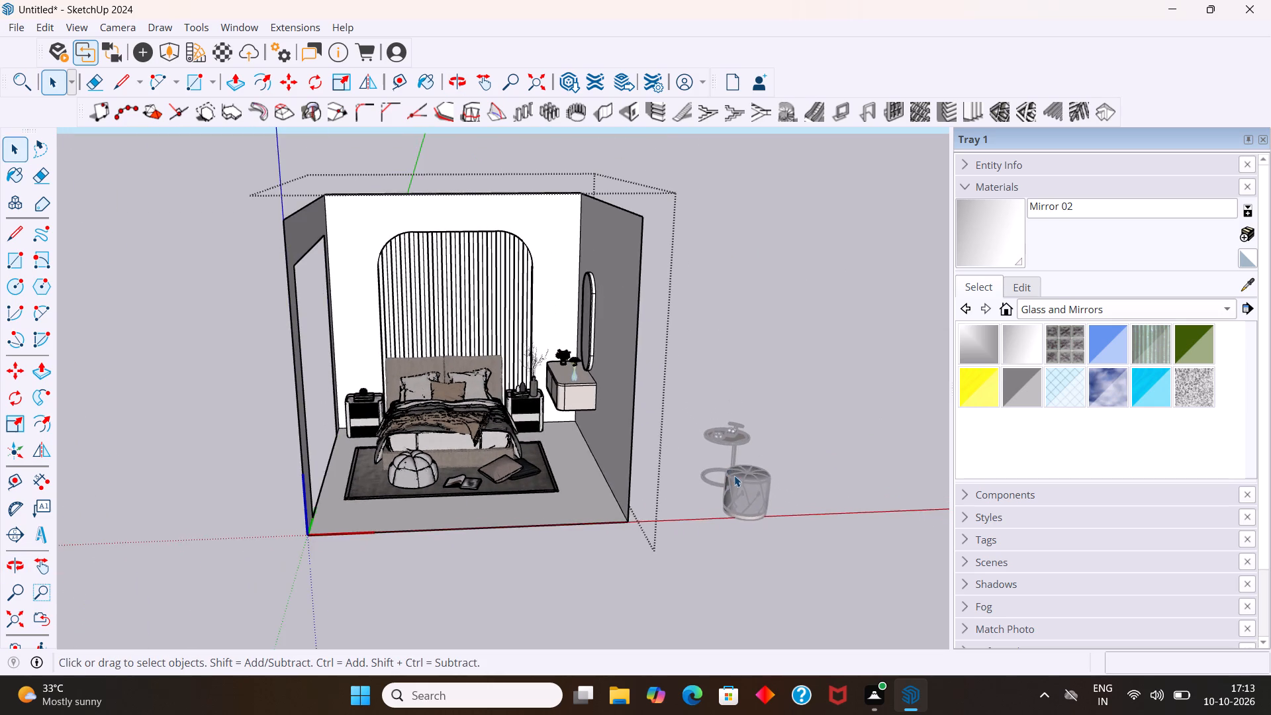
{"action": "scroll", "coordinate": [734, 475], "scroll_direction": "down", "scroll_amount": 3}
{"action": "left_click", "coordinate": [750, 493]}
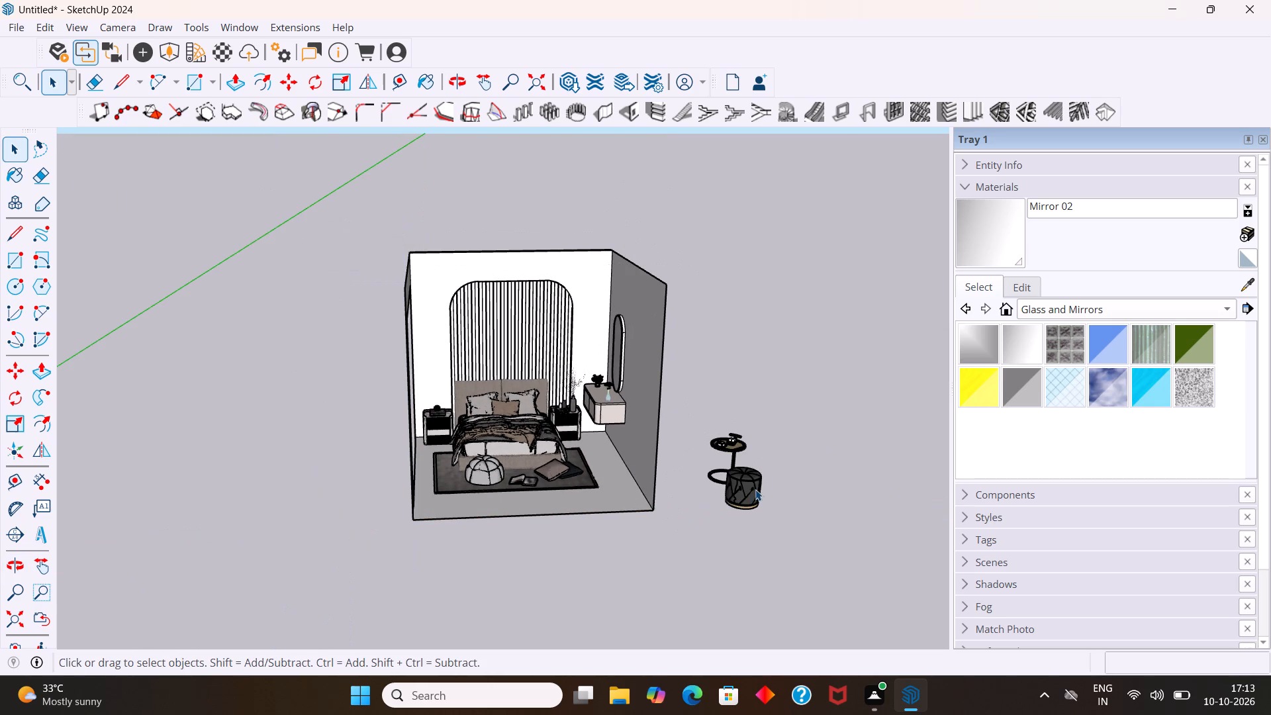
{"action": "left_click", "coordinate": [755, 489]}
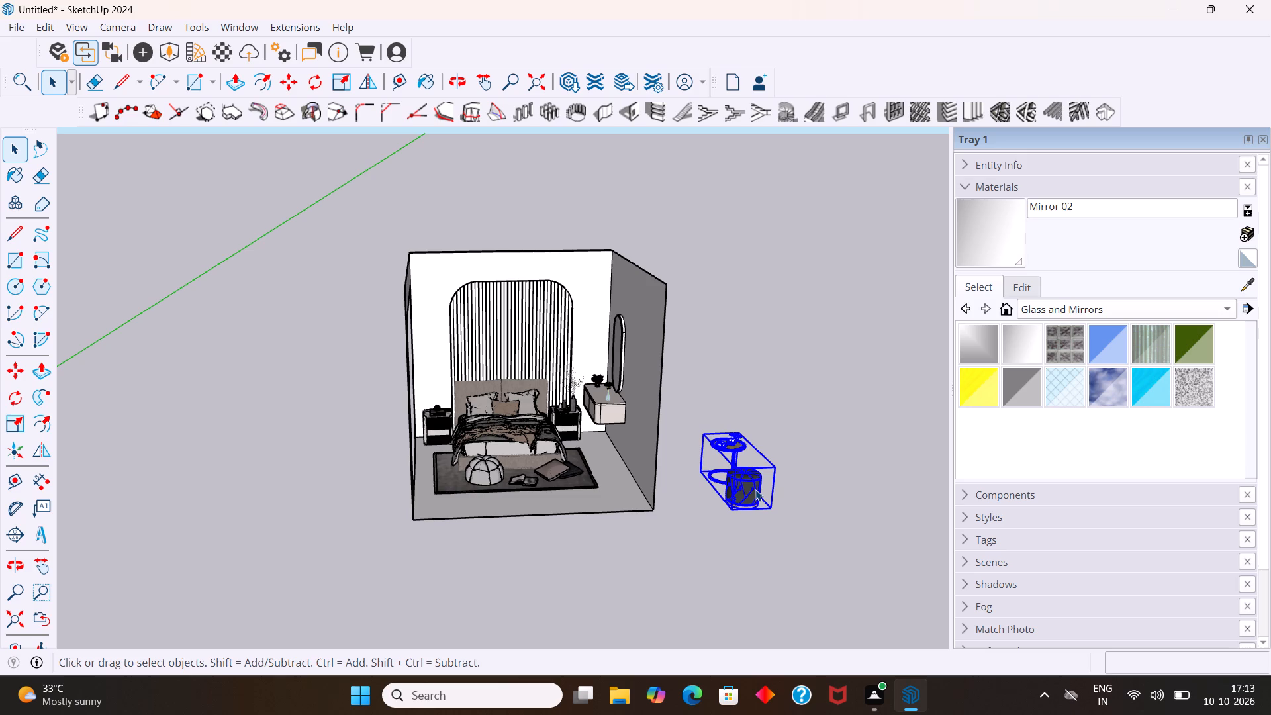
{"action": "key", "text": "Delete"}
Open the room group, import the 3d66.com_1160104 side table and pouf model into it and place it beside the room.
{"action": "double_click", "coordinate": [617, 493]}
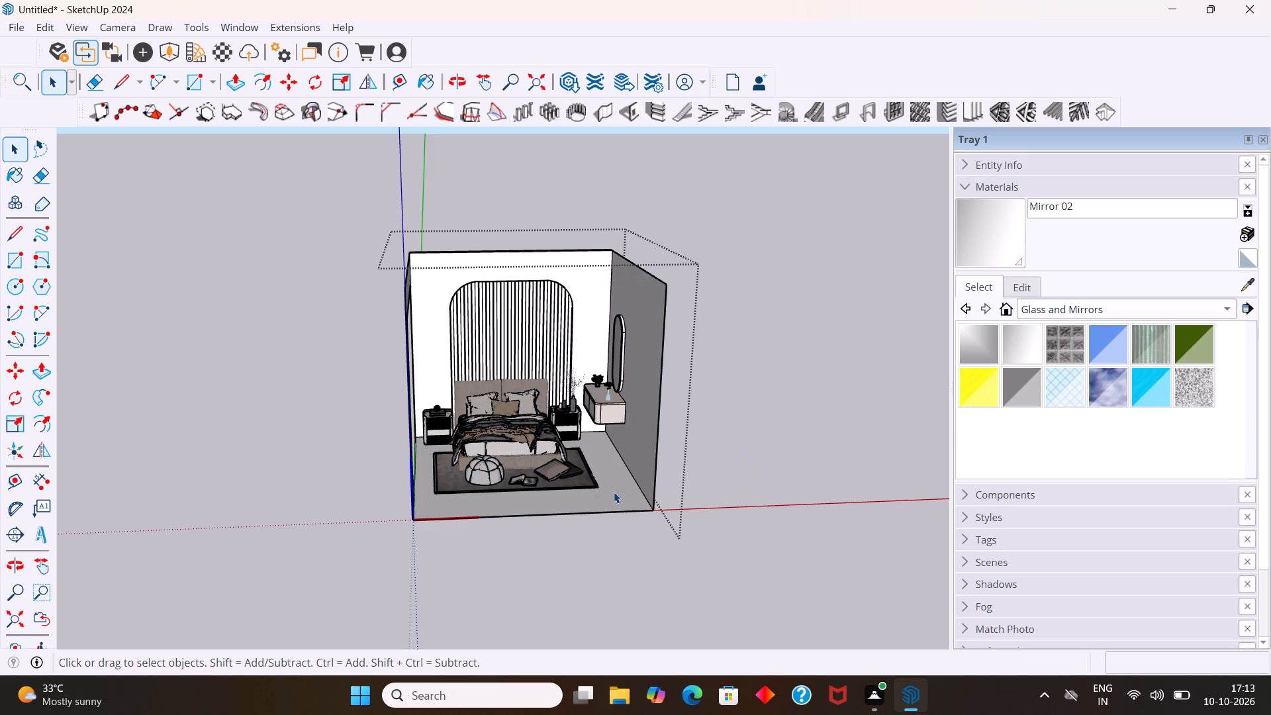
{"action": "left_click", "coordinate": [17, 30]}
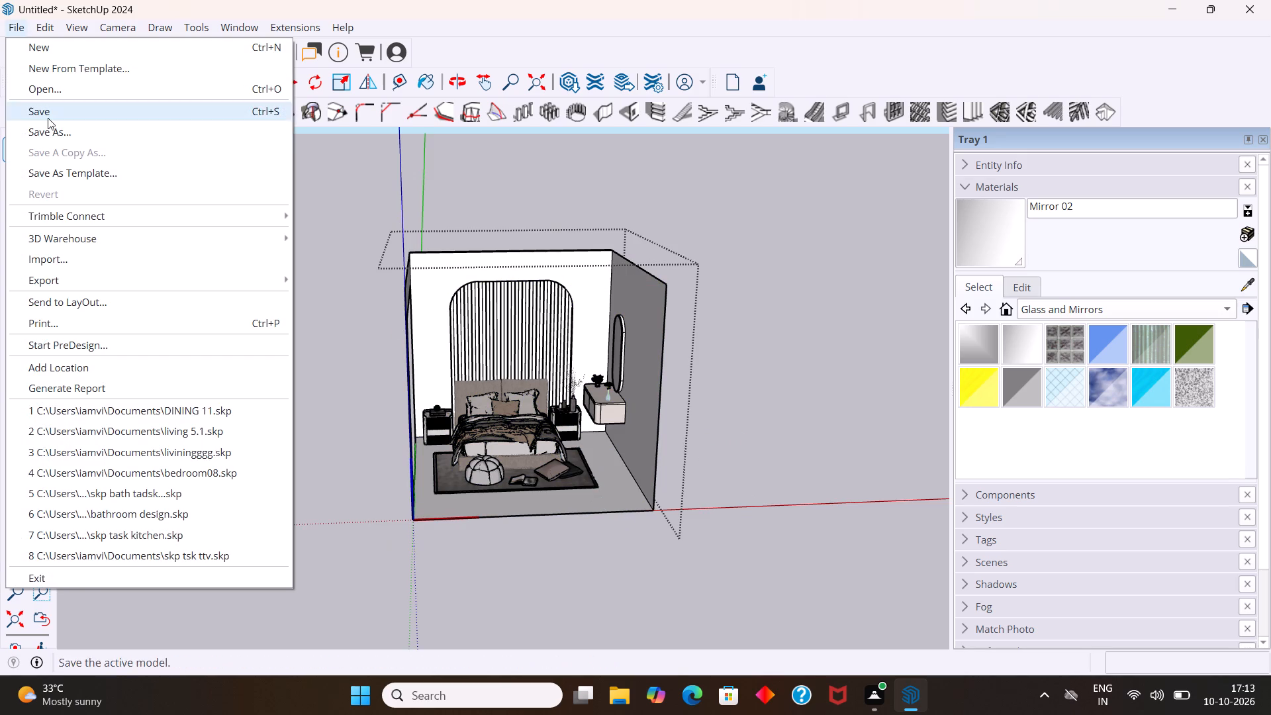
{"action": "left_click", "coordinate": [103, 265]}
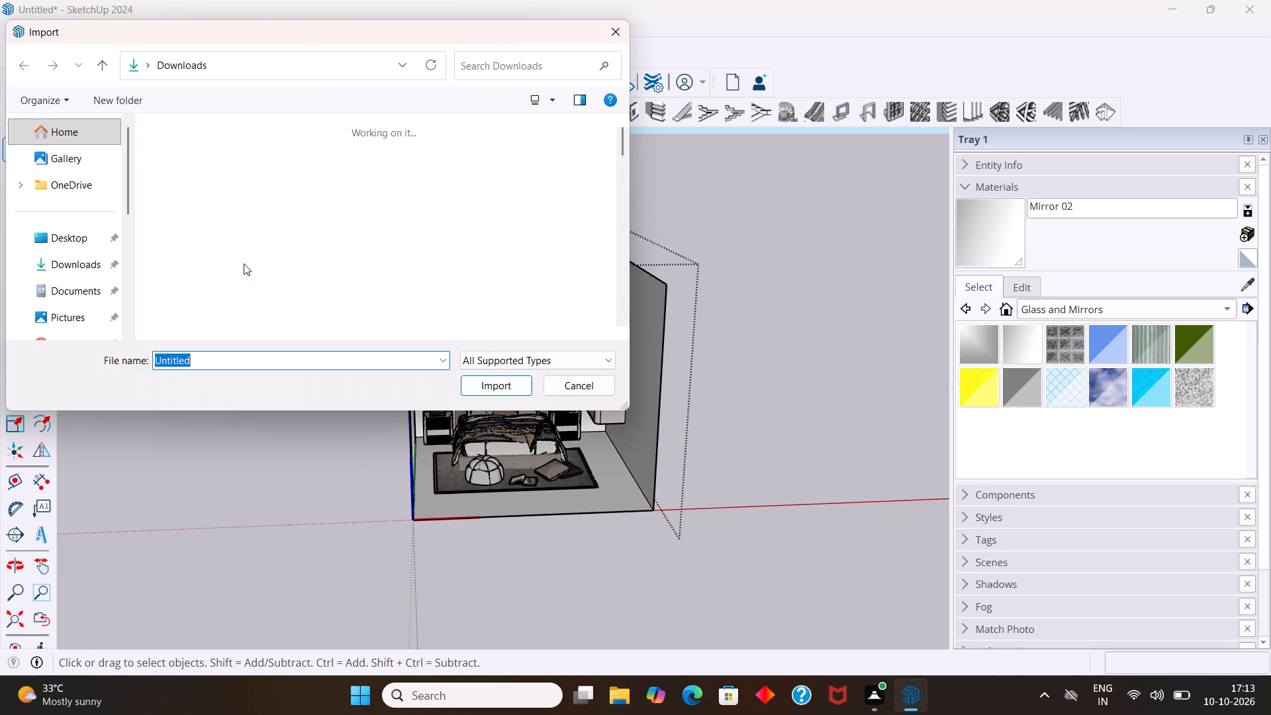
{"action": "left_click", "coordinate": [262, 200]}
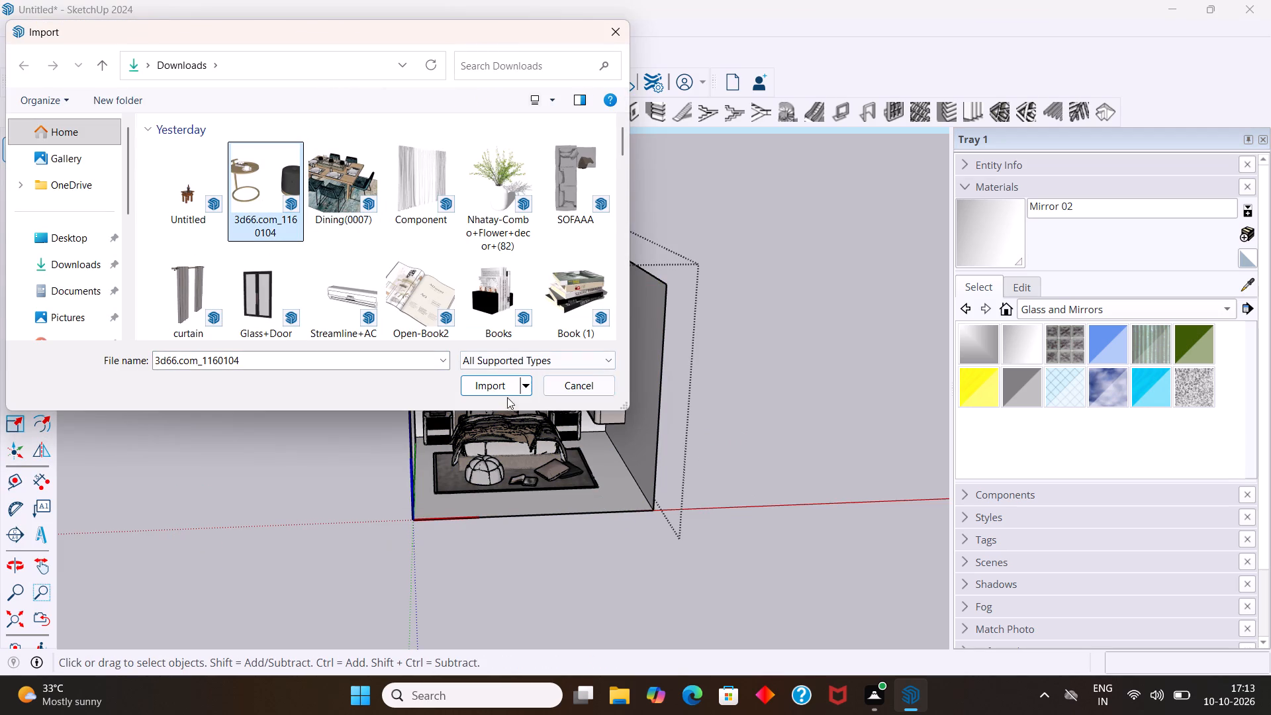
{"action": "left_click", "coordinate": [506, 395]}
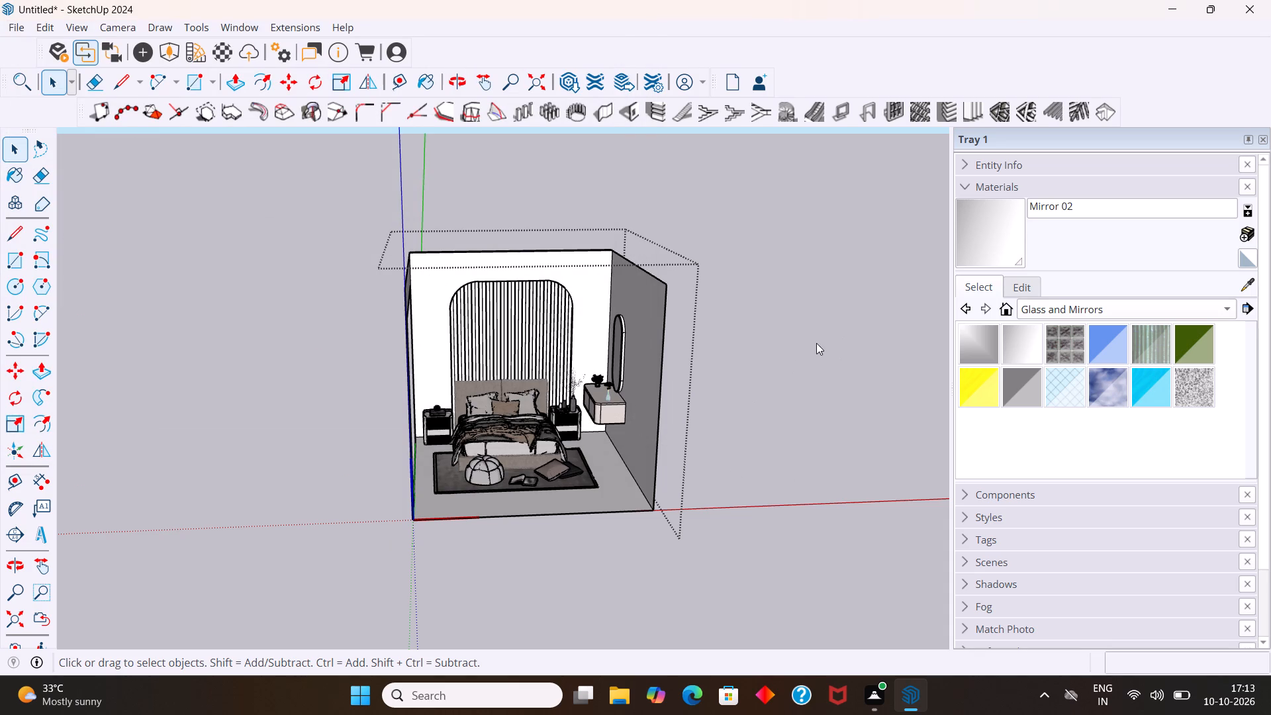
{"action": "left_click", "coordinate": [779, 384]}
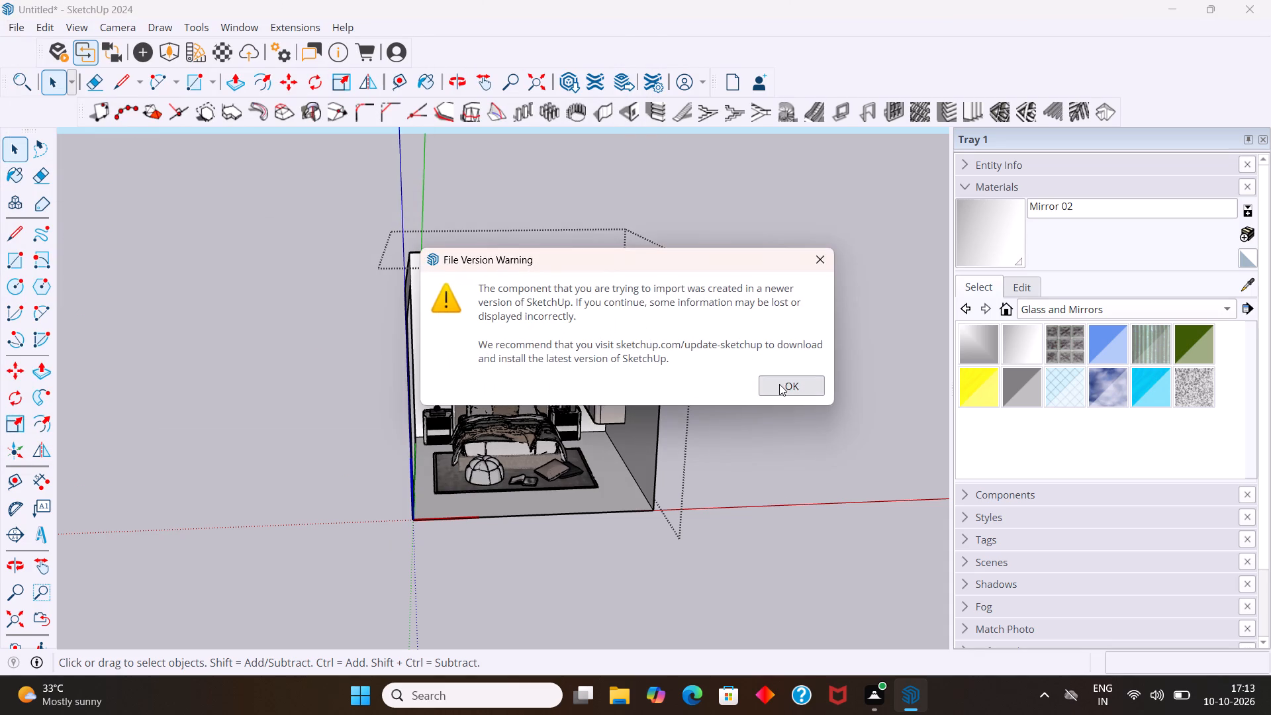
{"action": "left_click", "coordinate": [814, 408]}
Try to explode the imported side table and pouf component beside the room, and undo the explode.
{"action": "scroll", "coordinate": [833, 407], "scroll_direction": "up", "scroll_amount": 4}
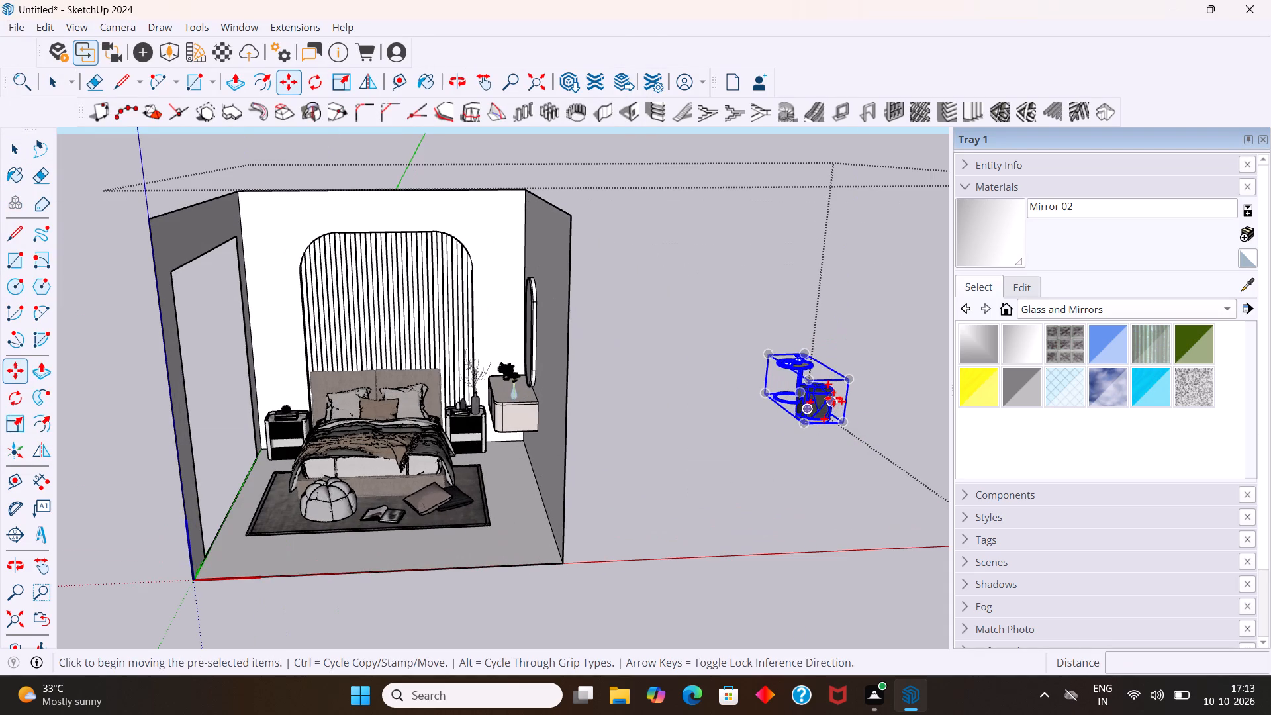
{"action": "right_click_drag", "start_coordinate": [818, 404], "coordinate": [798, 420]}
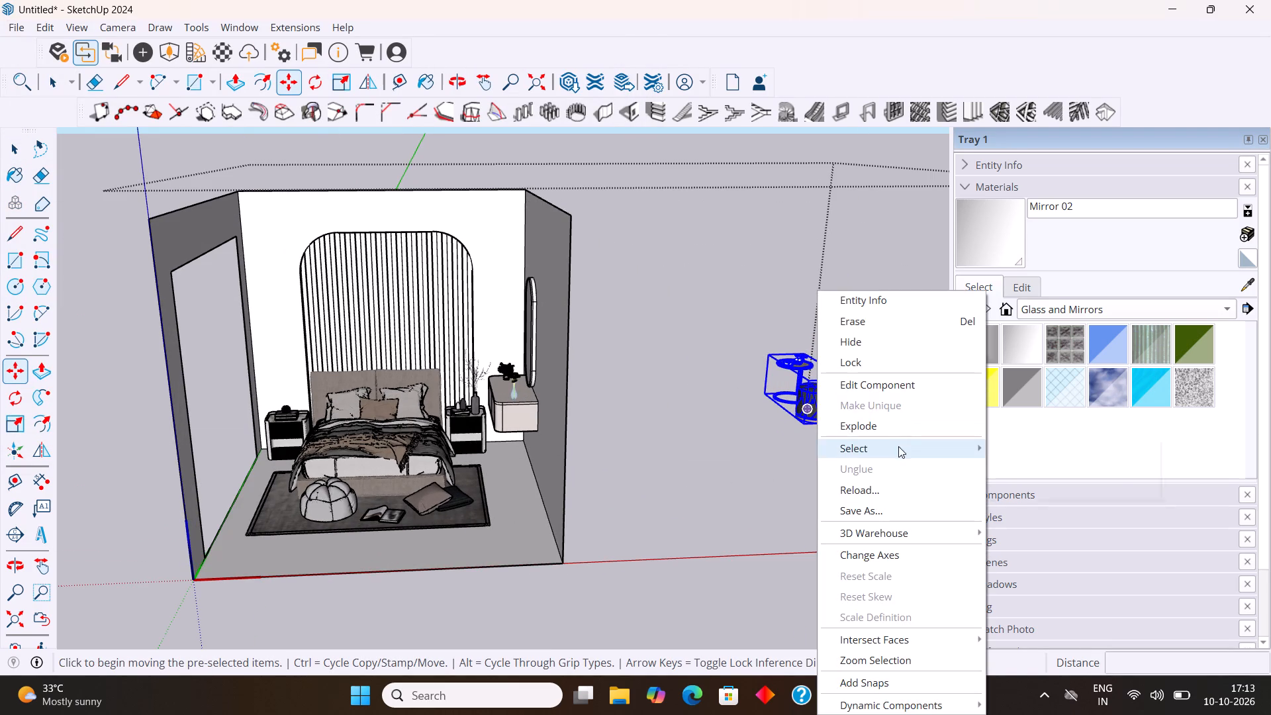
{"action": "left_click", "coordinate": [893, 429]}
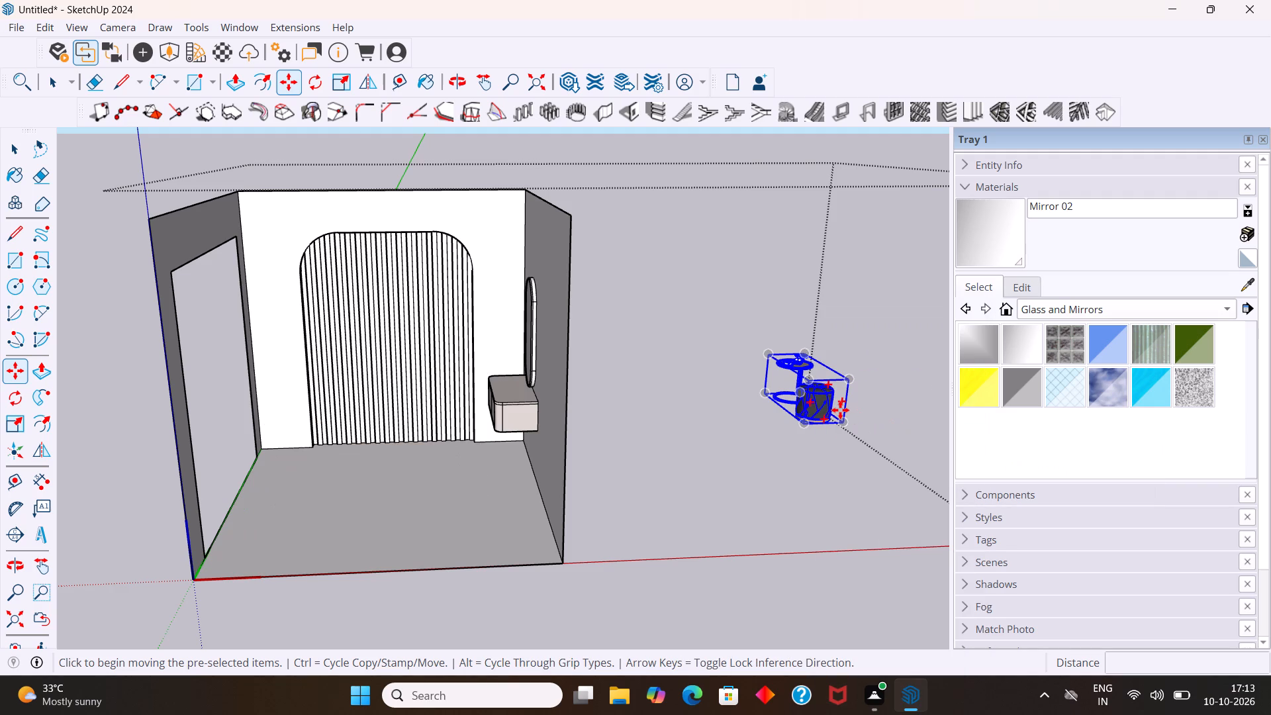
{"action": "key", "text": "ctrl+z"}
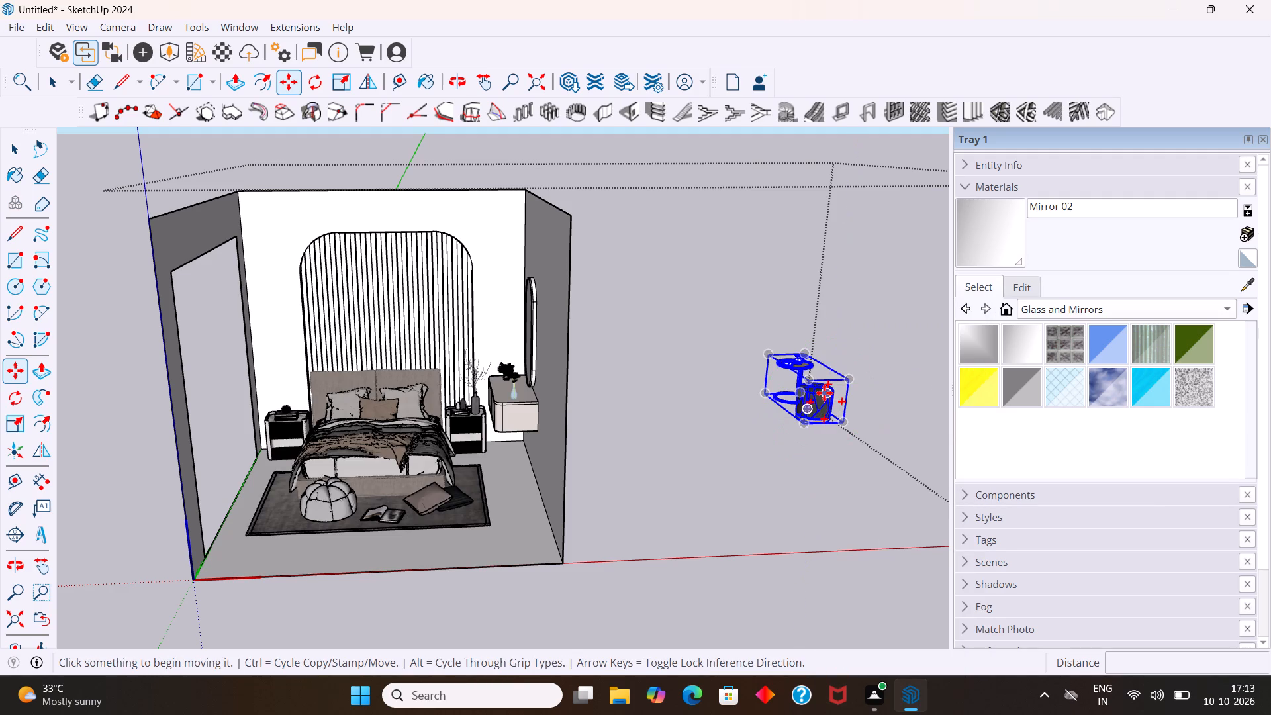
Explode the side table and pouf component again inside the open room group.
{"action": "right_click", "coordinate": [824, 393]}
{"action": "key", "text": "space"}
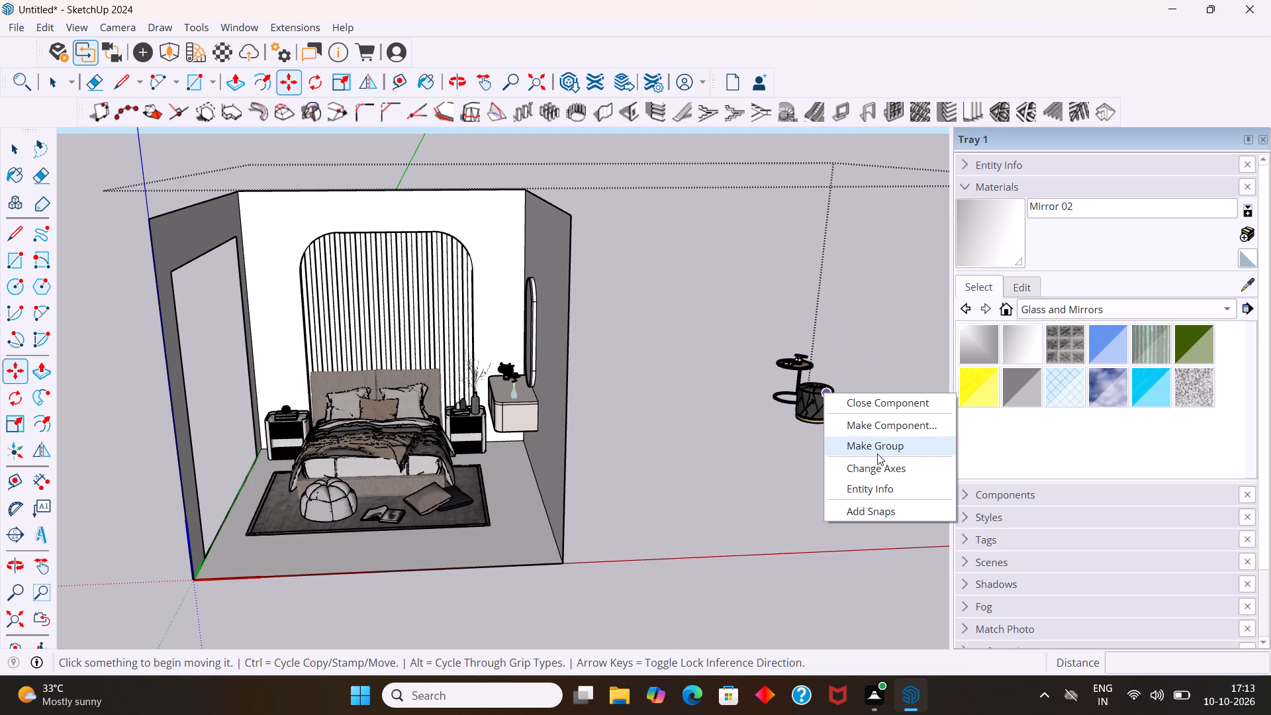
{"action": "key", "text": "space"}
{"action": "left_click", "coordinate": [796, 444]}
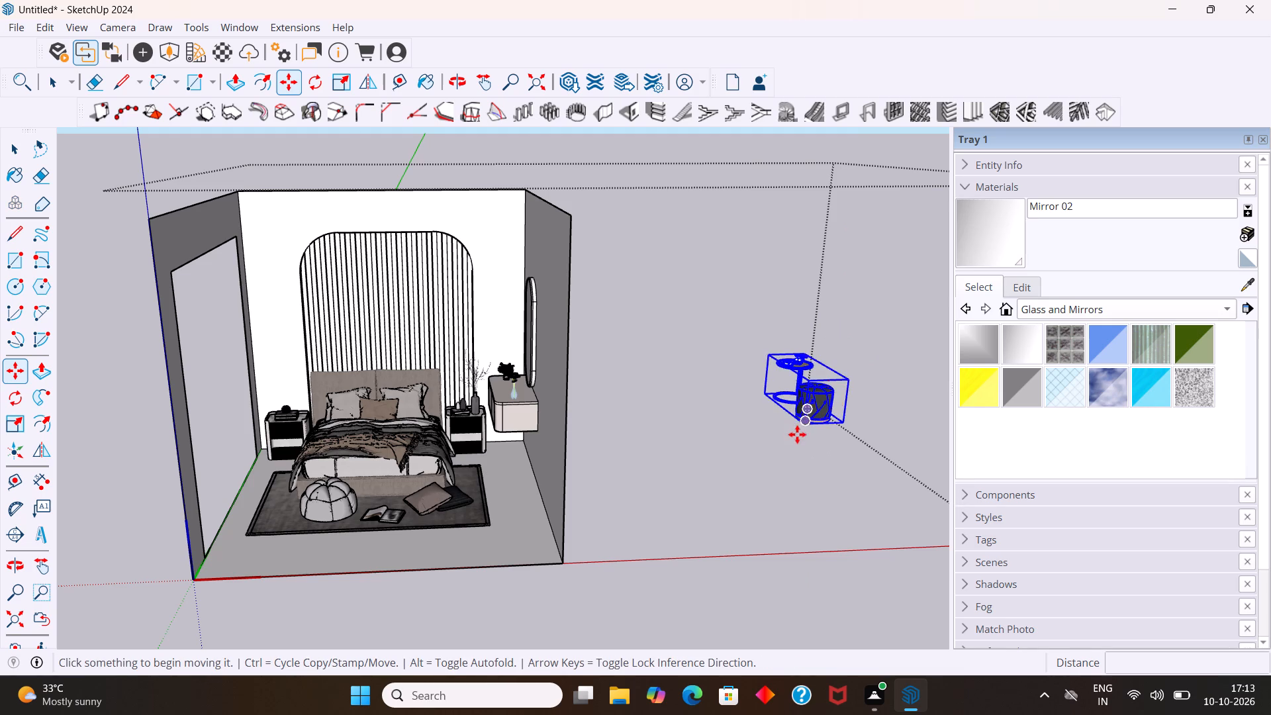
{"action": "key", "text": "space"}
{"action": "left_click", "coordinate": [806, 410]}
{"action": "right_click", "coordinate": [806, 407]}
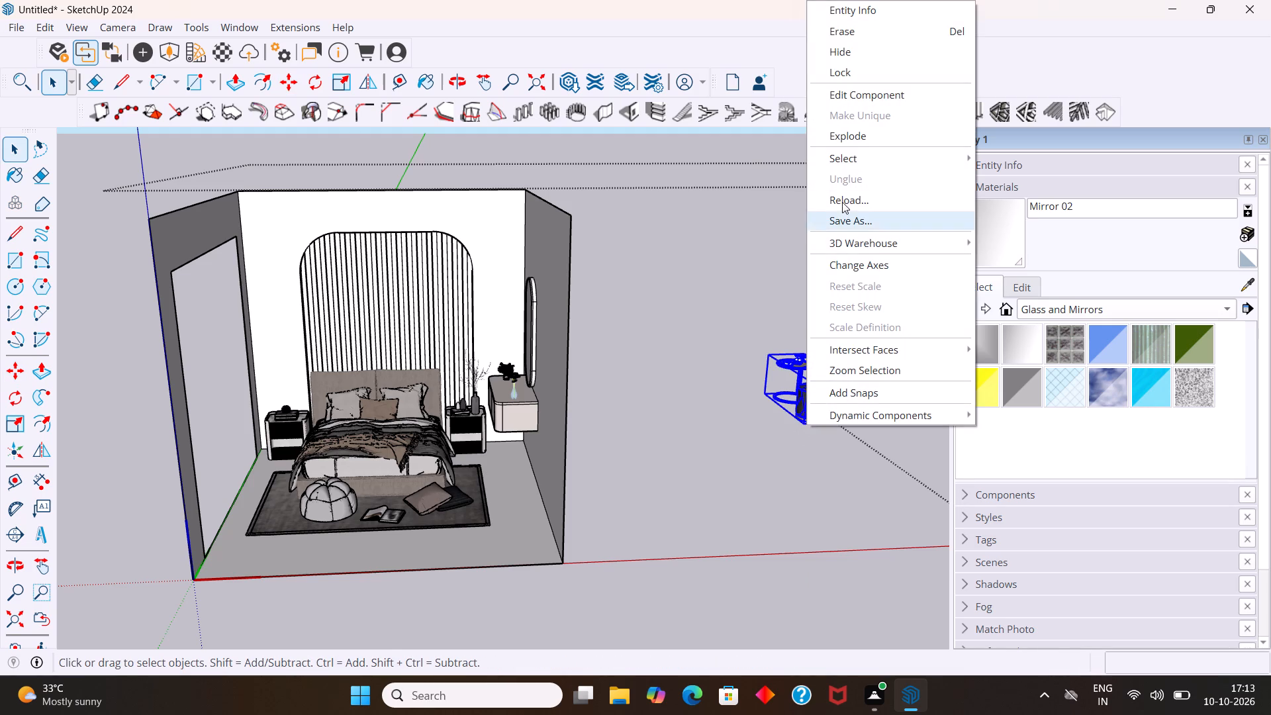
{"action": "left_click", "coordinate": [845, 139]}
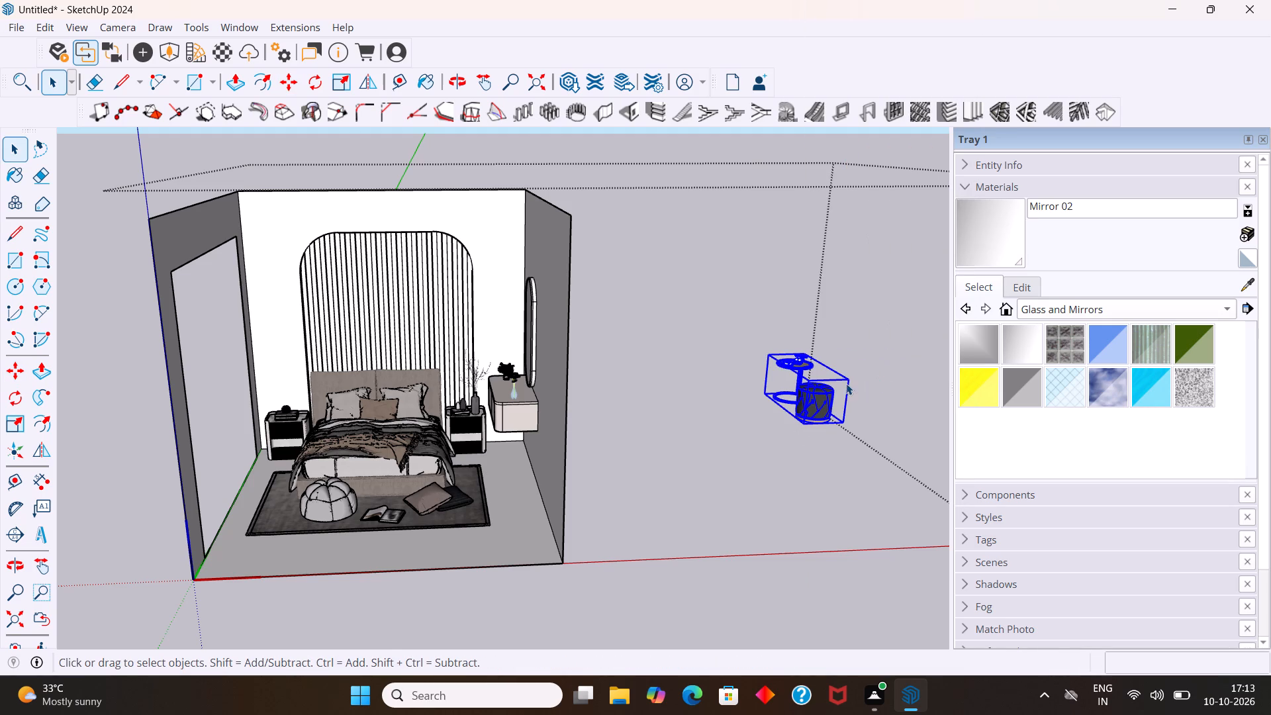
Leave and reopen the room group, and delete the side table and pouf model placed beside the room.
{"action": "key", "text": "Escape"}
{"action": "left_click", "coordinate": [824, 399]}
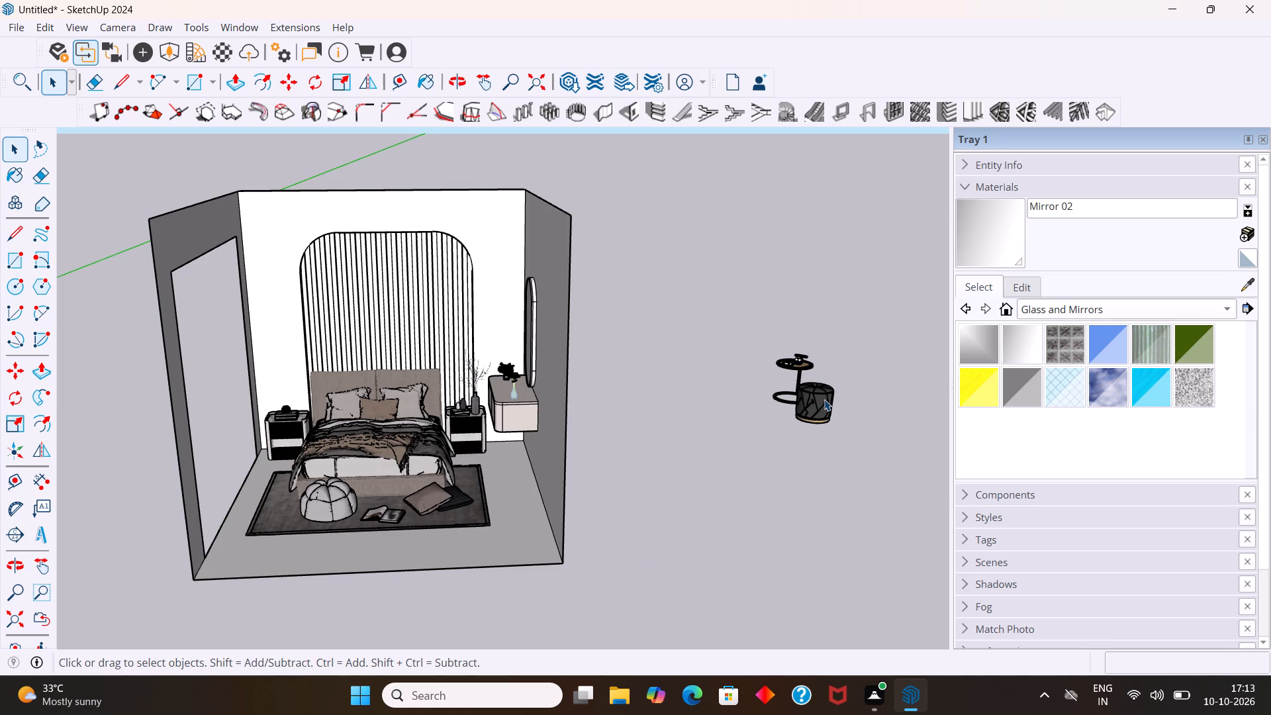
{"action": "left_click", "coordinate": [648, 438]}
{"action": "double_click", "coordinate": [558, 481]}
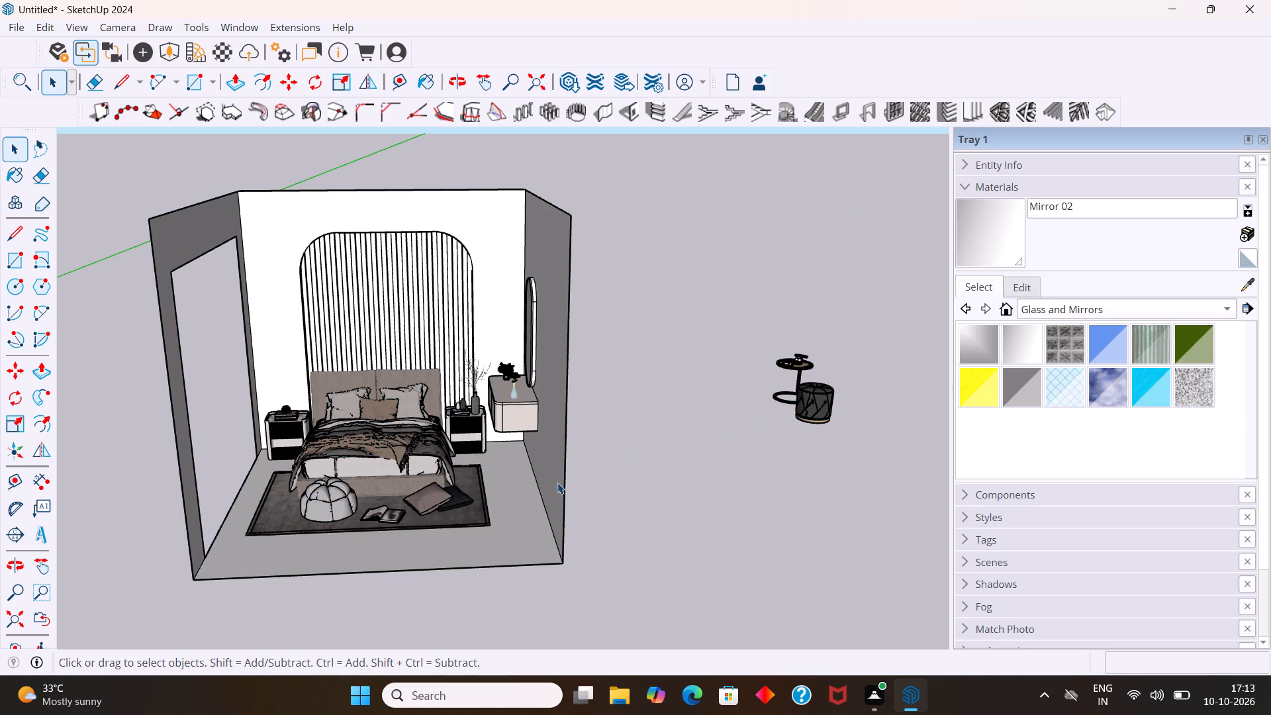
{"action": "left_click", "coordinate": [553, 483]}
{"action": "left_click", "coordinate": [628, 464]}
{"action": "triple_click", "coordinate": [416, 538]}
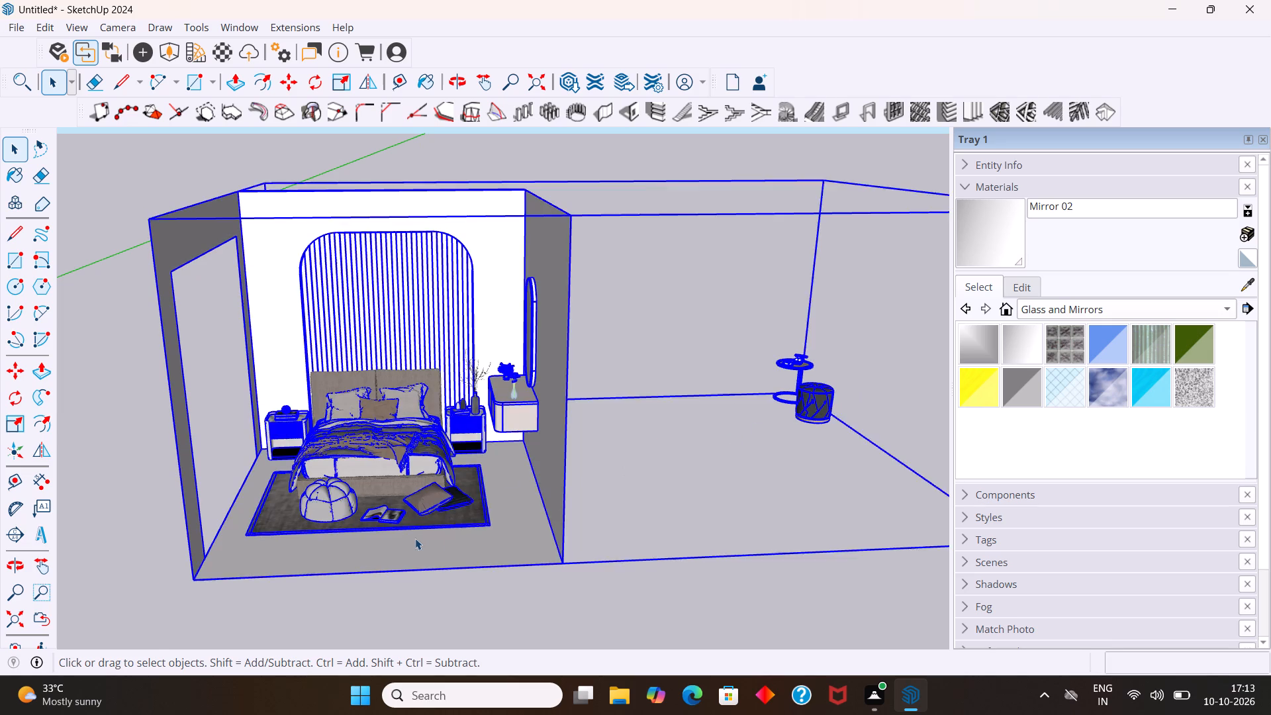
{"action": "left_click", "coordinate": [694, 442]}
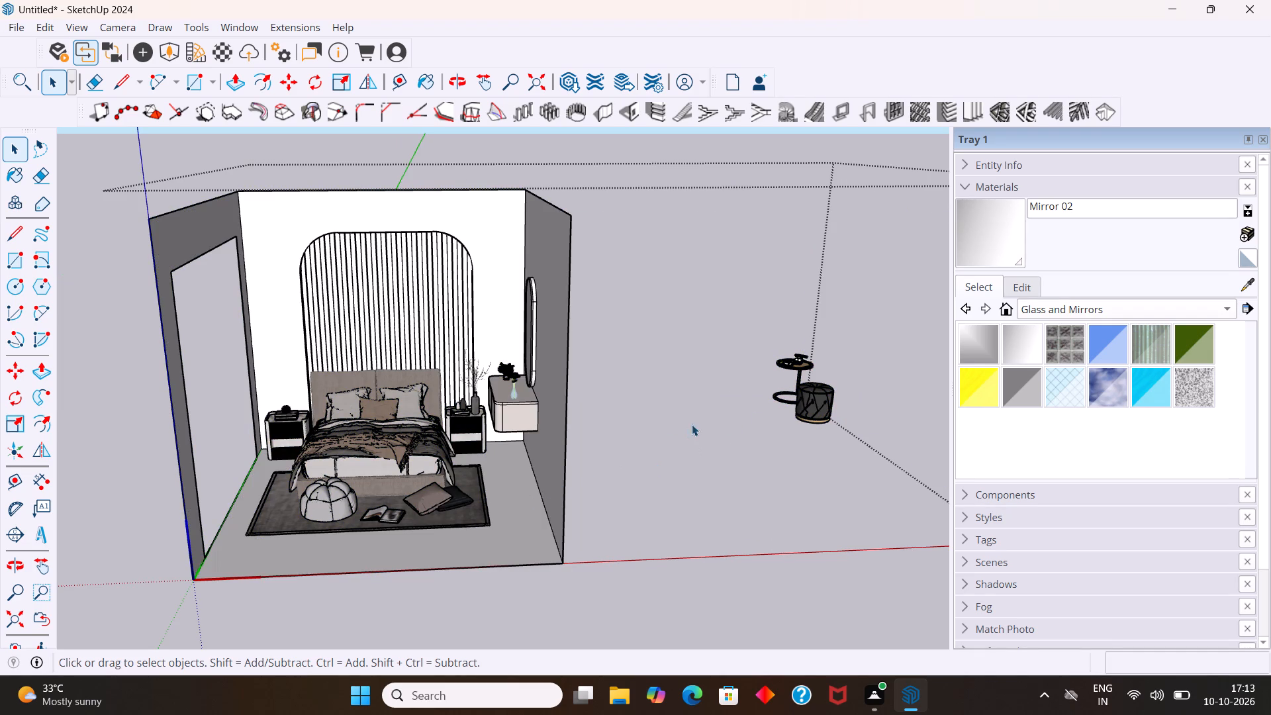
{"action": "left_click", "coordinate": [791, 375]}
{"action": "left_click", "coordinate": [806, 399]}
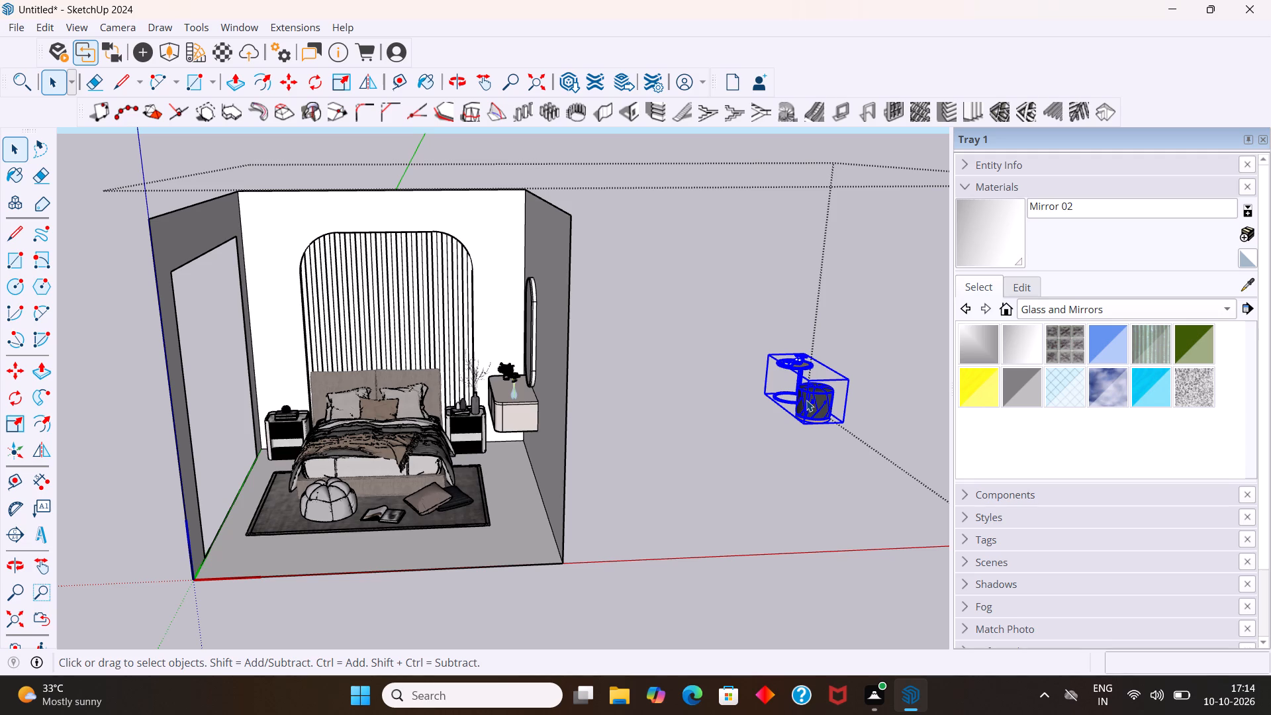
{"action": "key", "text": "Delete"}
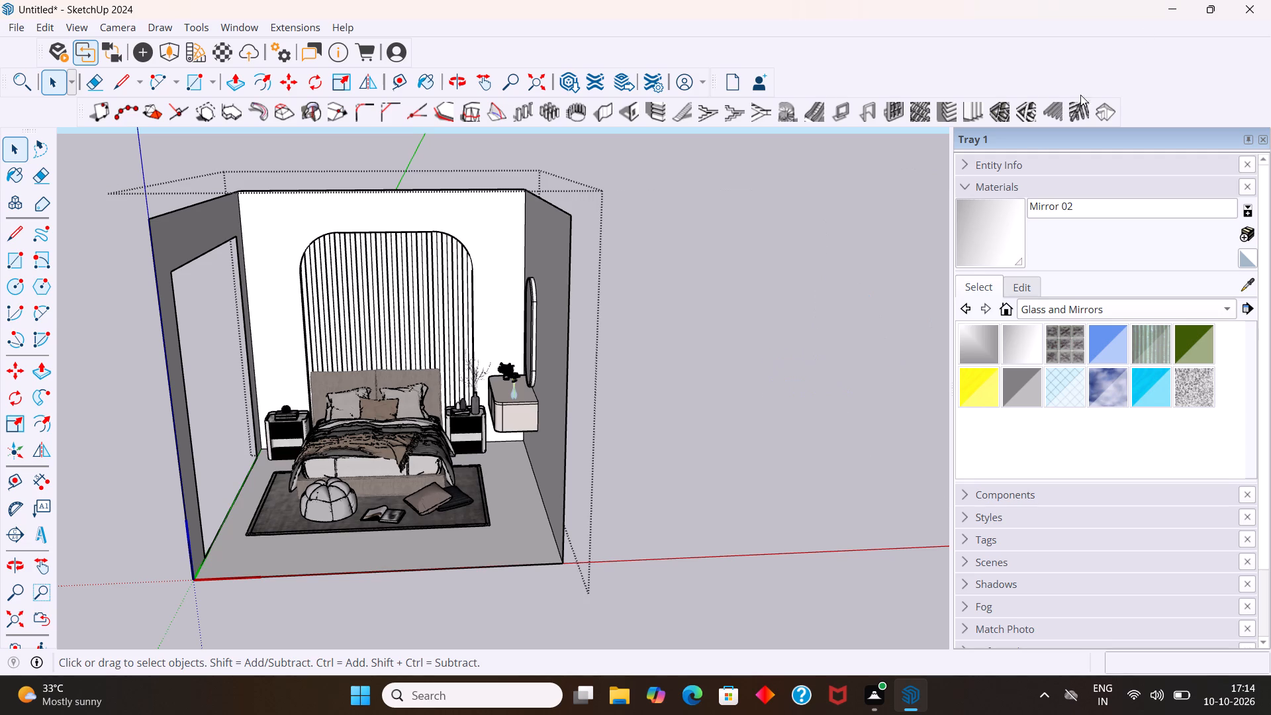
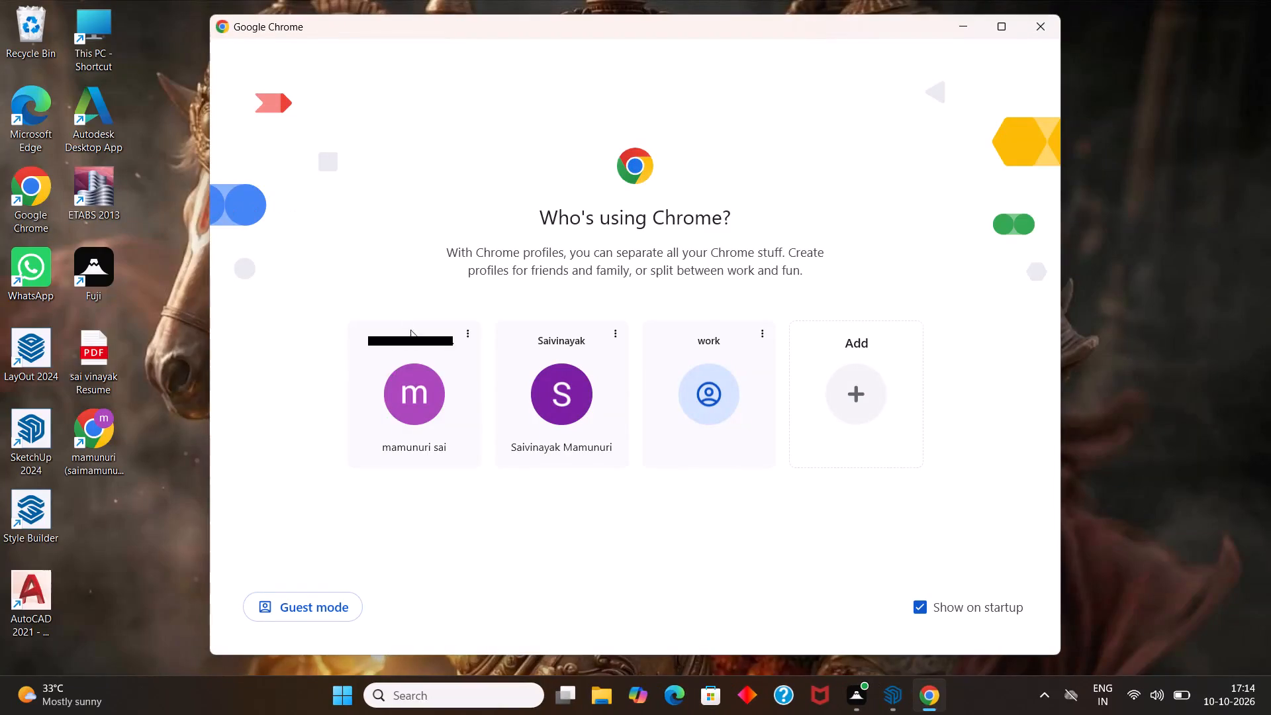
Start a Chrome session with the existing personal profile, search Google for 3d warehouse and open the 3D Warehouse site.
{"action": "left_click", "coordinate": [449, 381]}
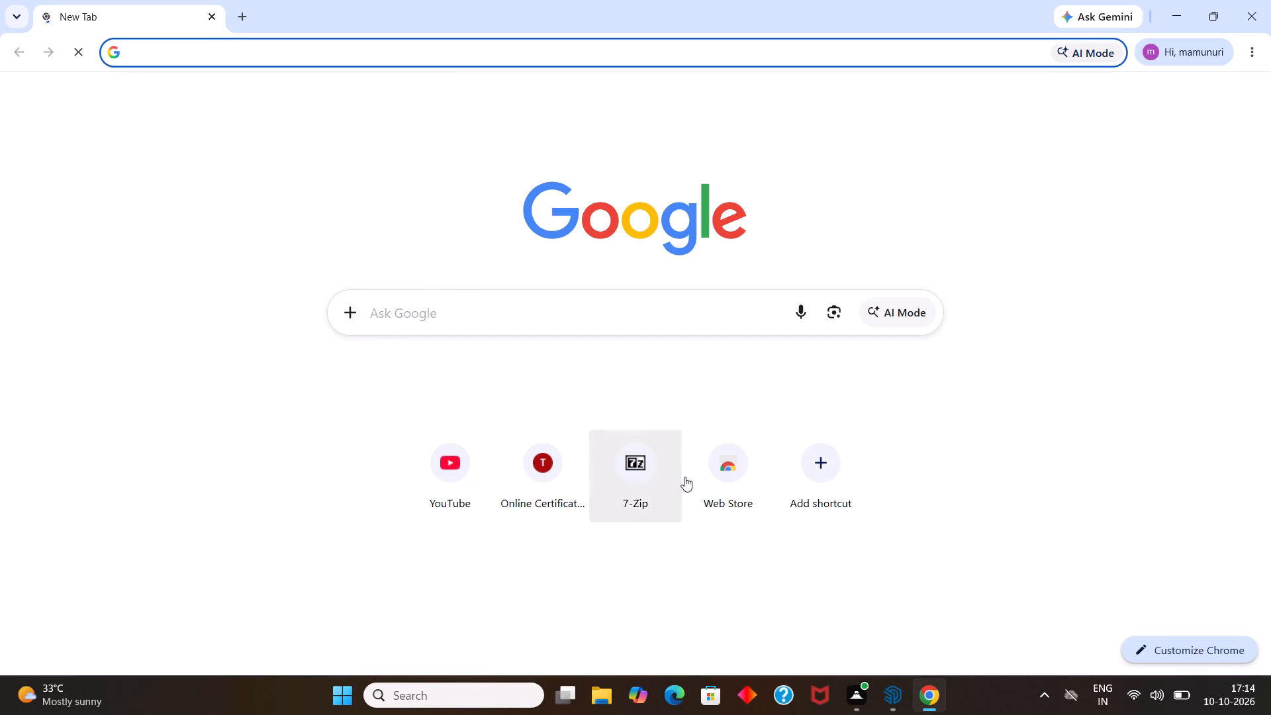
{"action": "left_click", "coordinate": [583, 321]}
{"action": "left_click", "coordinate": [450, 356]}
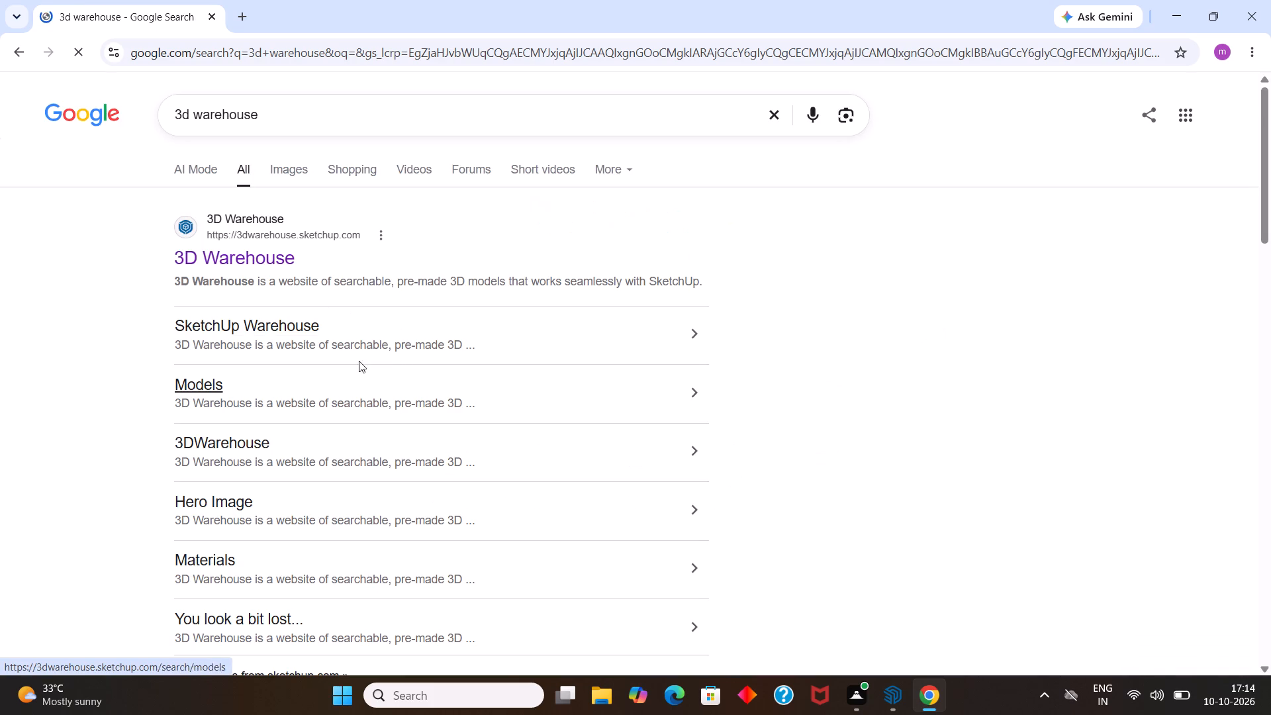
{"action": "left_click", "coordinate": [295, 269]}
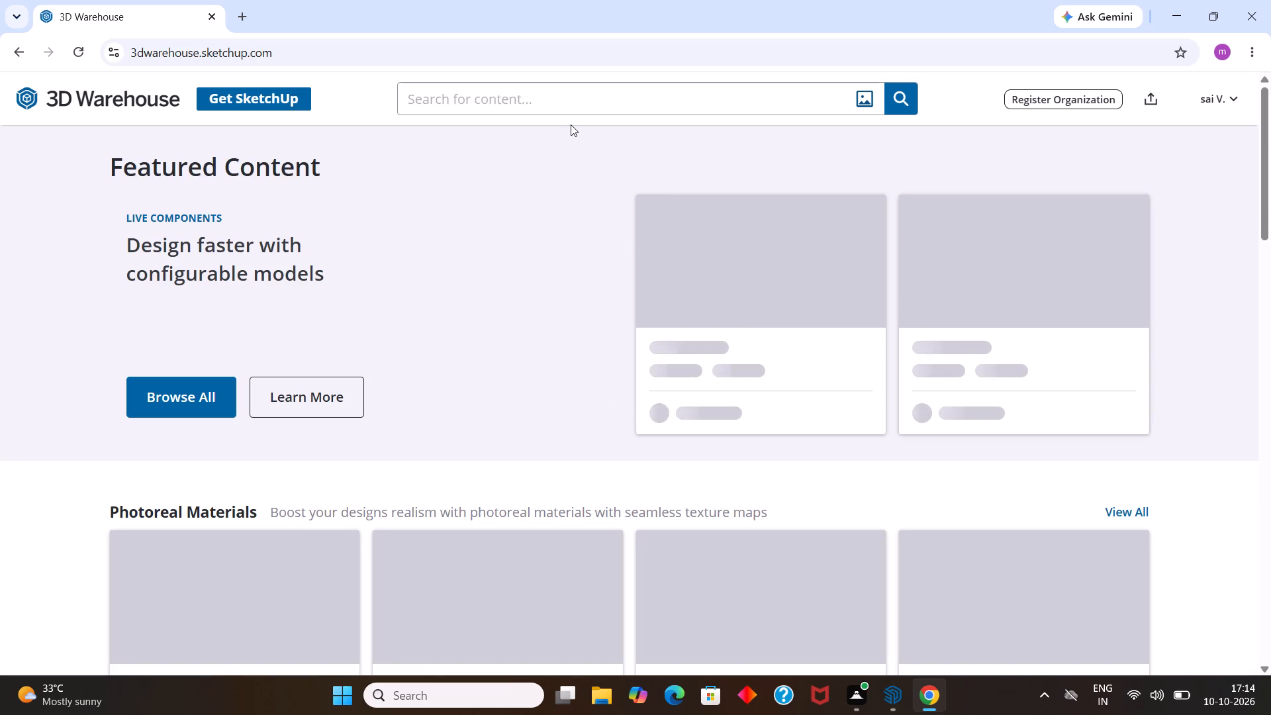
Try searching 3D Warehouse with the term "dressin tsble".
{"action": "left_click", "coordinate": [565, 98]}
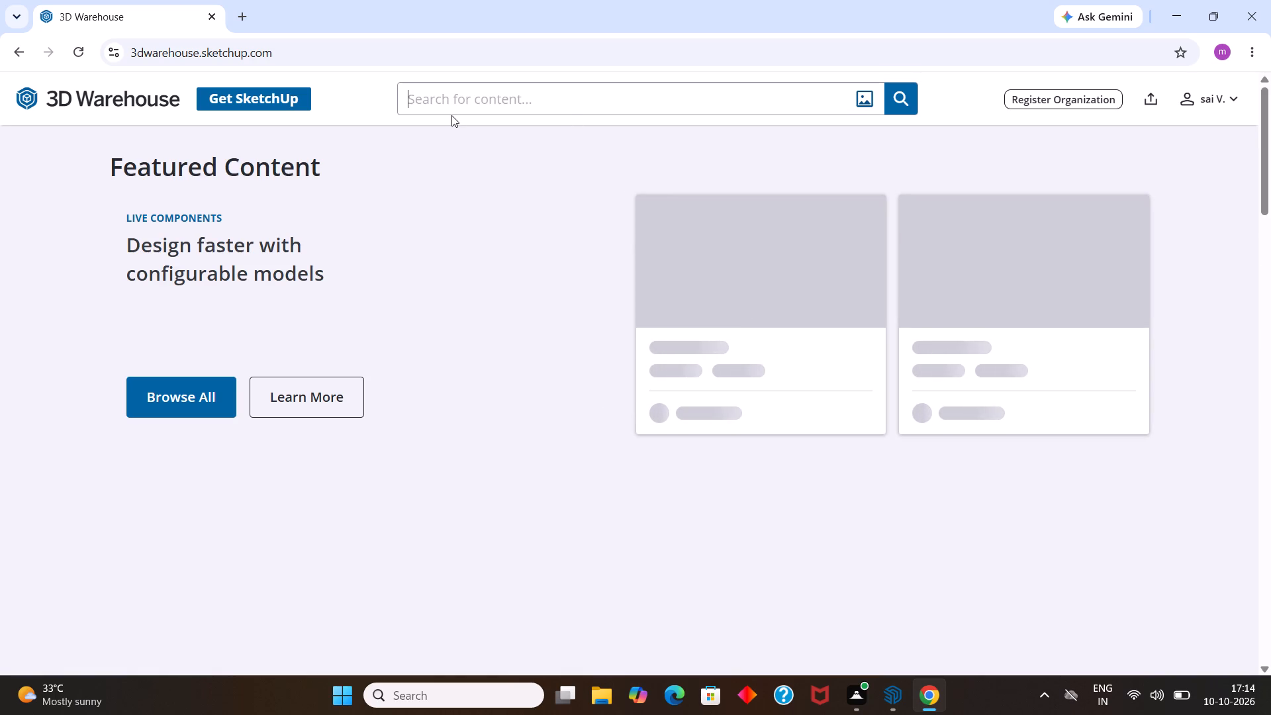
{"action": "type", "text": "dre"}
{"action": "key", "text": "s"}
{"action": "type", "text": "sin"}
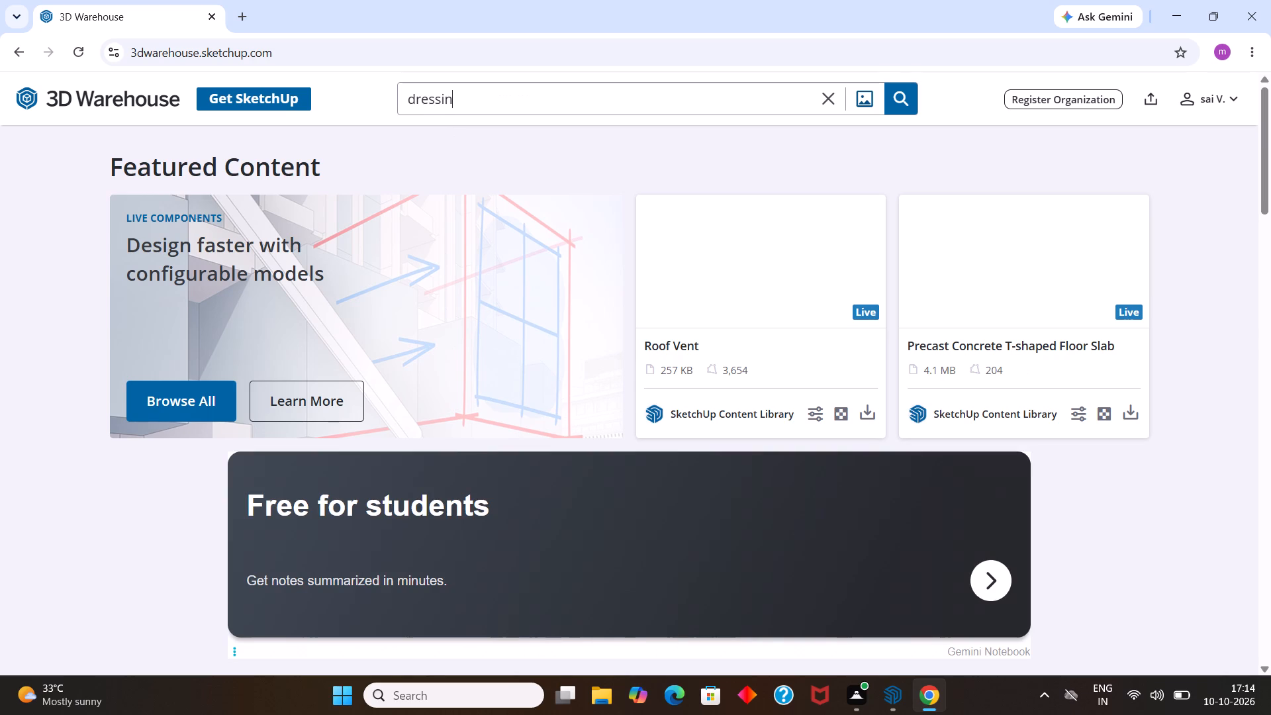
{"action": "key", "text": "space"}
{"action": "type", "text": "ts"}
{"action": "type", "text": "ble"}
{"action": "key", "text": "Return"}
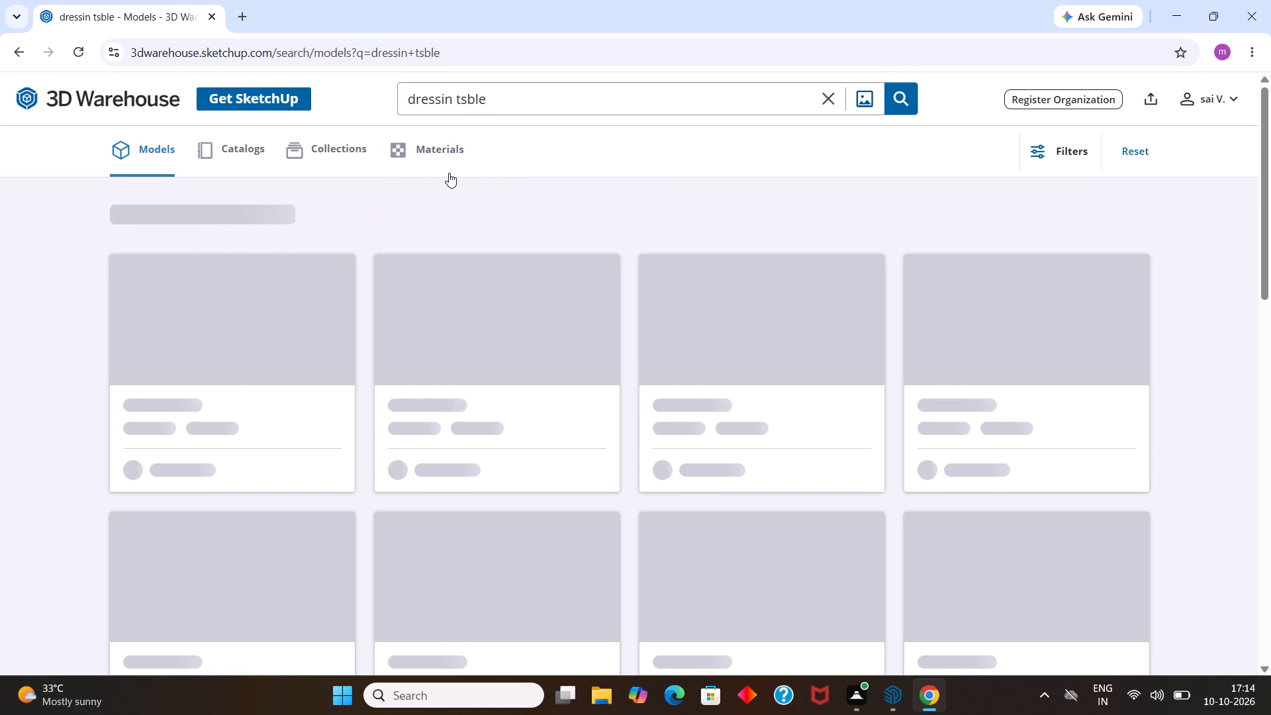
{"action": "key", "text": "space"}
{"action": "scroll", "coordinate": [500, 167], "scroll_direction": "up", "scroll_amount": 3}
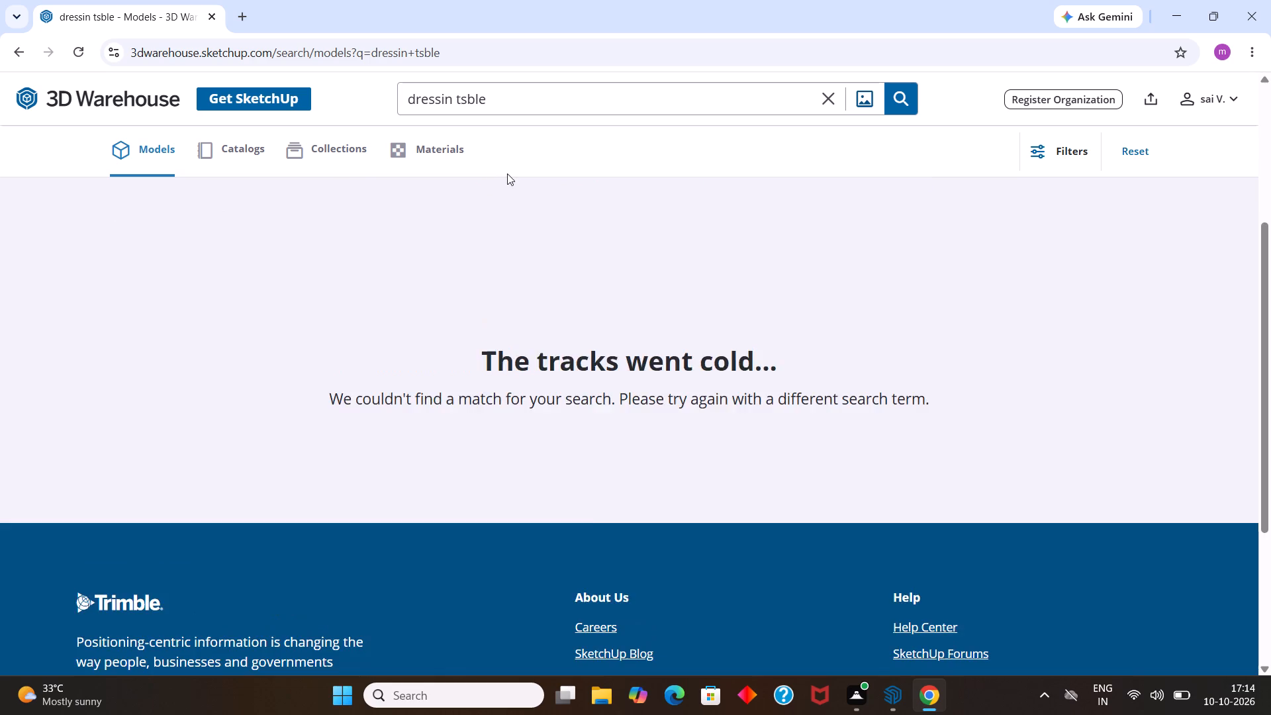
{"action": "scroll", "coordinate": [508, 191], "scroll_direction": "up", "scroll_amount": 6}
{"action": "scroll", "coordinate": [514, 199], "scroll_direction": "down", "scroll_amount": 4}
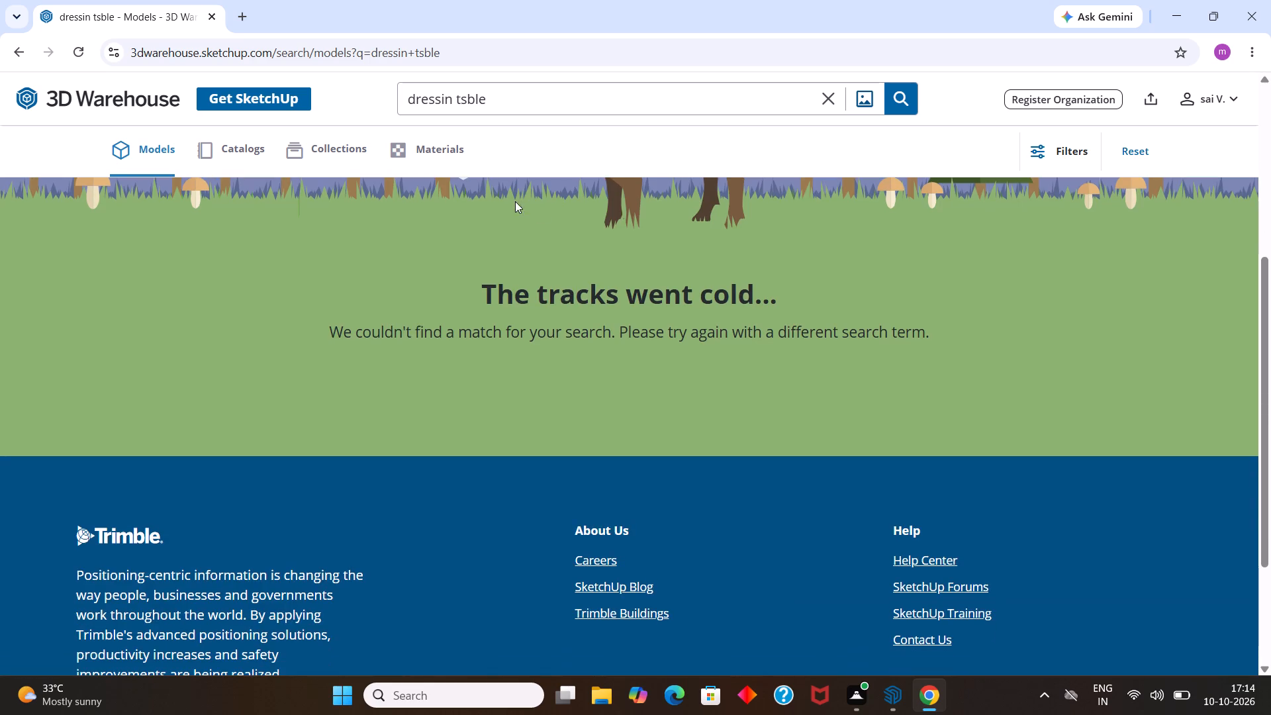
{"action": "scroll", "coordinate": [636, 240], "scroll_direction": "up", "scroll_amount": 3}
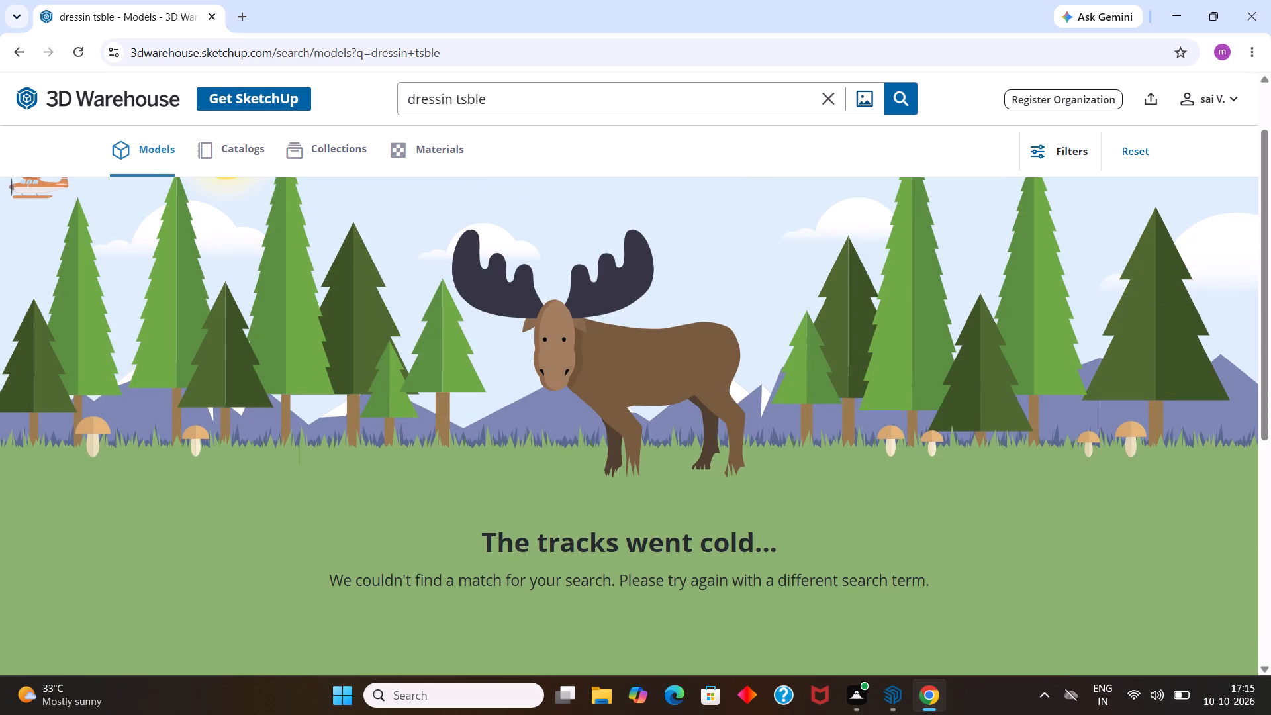
Correct the search term to "dressing table" and search the 3D Warehouse models again.
{"action": "left_click", "coordinate": [467, 97]}
{"action": "key", "text": "BackSpace"}
{"action": "key", "text": "BackSpace"}
{"action": "key", "text": "BackSpace"}
{"action": "key", "text": "g"}
{"action": "key", "text": "space"}
{"action": "type", "text": "t"}
{"action": "key", "text": "a"}
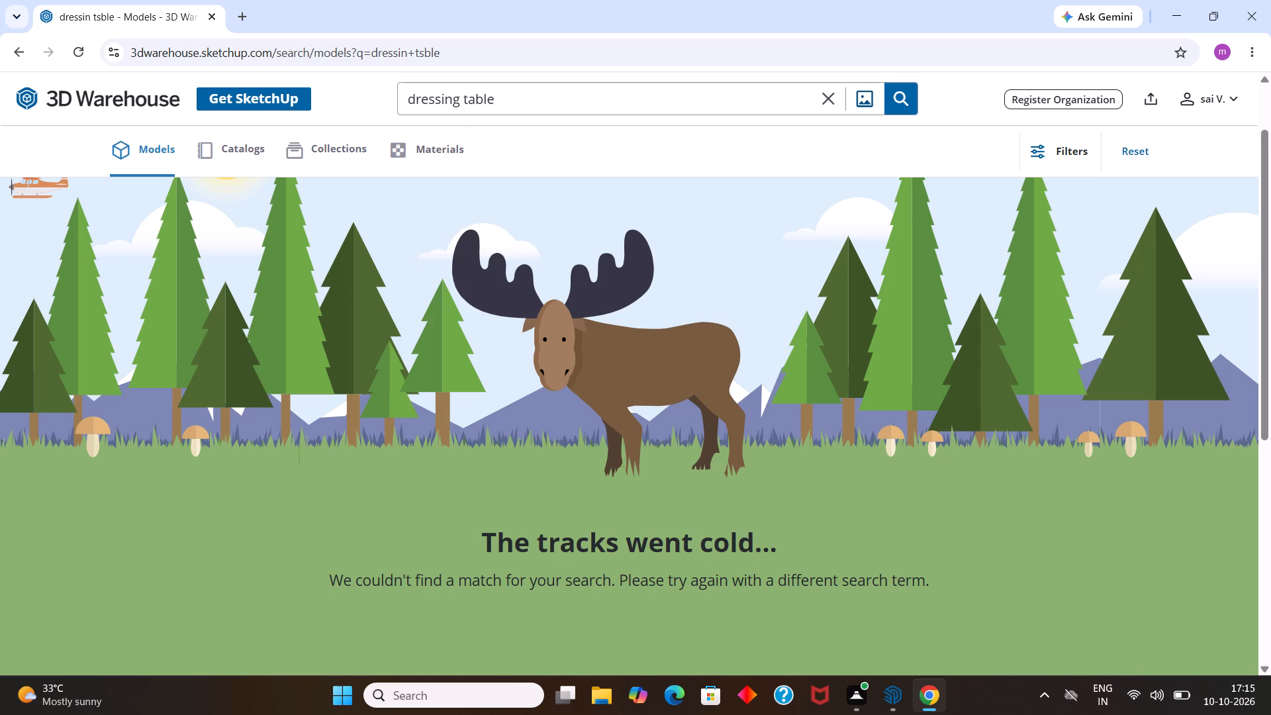
{"action": "key", "text": "Return"}
Look through the dressing table models in the search results for one that suits the bedroom.
{"action": "scroll", "coordinate": [518, 242], "scroll_direction": "up", "scroll_amount": 7}
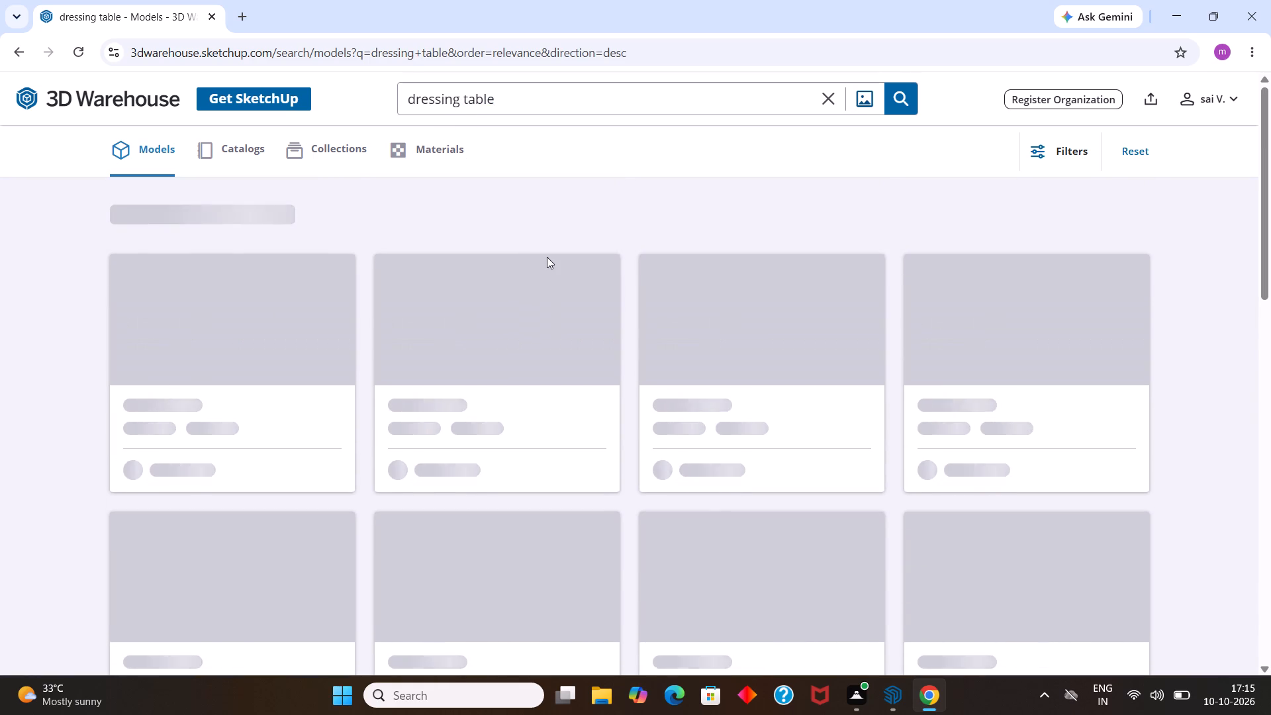
{"action": "scroll", "coordinate": [594, 261], "scroll_direction": "down", "scroll_amount": 15}
{"action": "scroll", "coordinate": [608, 303], "scroll_direction": "up", "scroll_amount": 6}
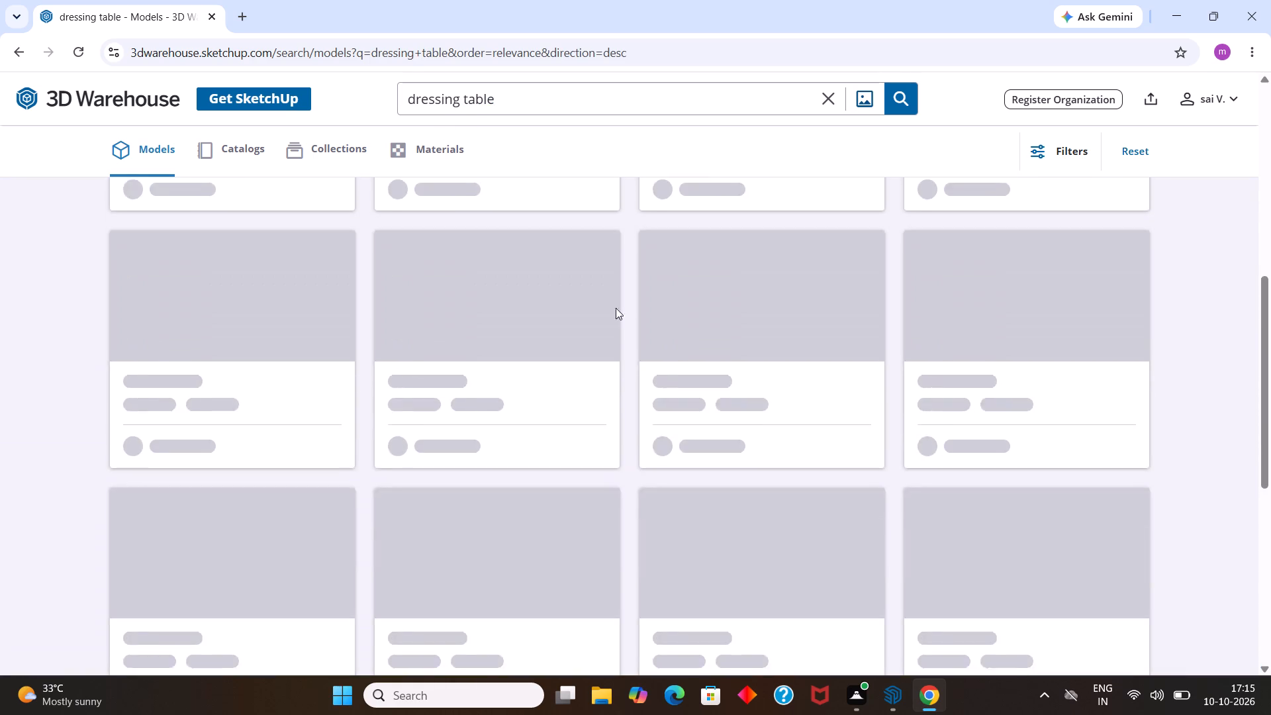
{"action": "scroll", "coordinate": [622, 324], "scroll_direction": "up", "scroll_amount": 15}
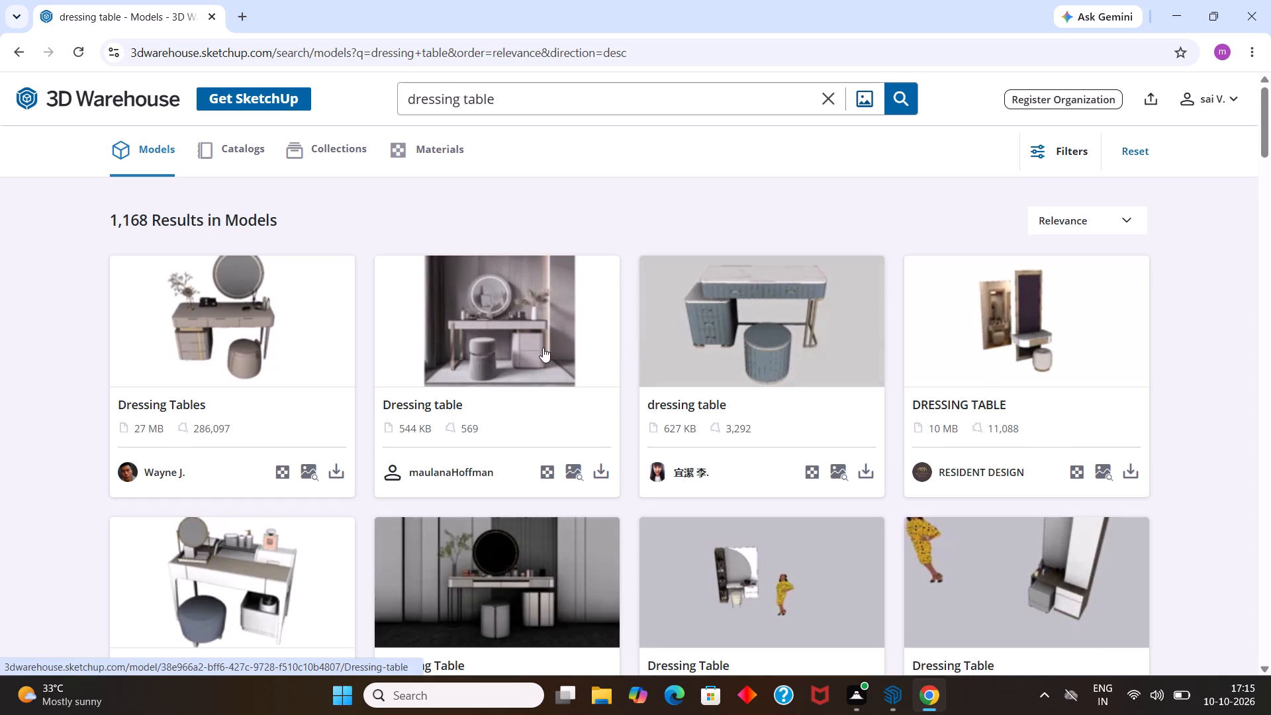
{"action": "scroll", "coordinate": [795, 311], "scroll_direction": "down", "scroll_amount": 2}
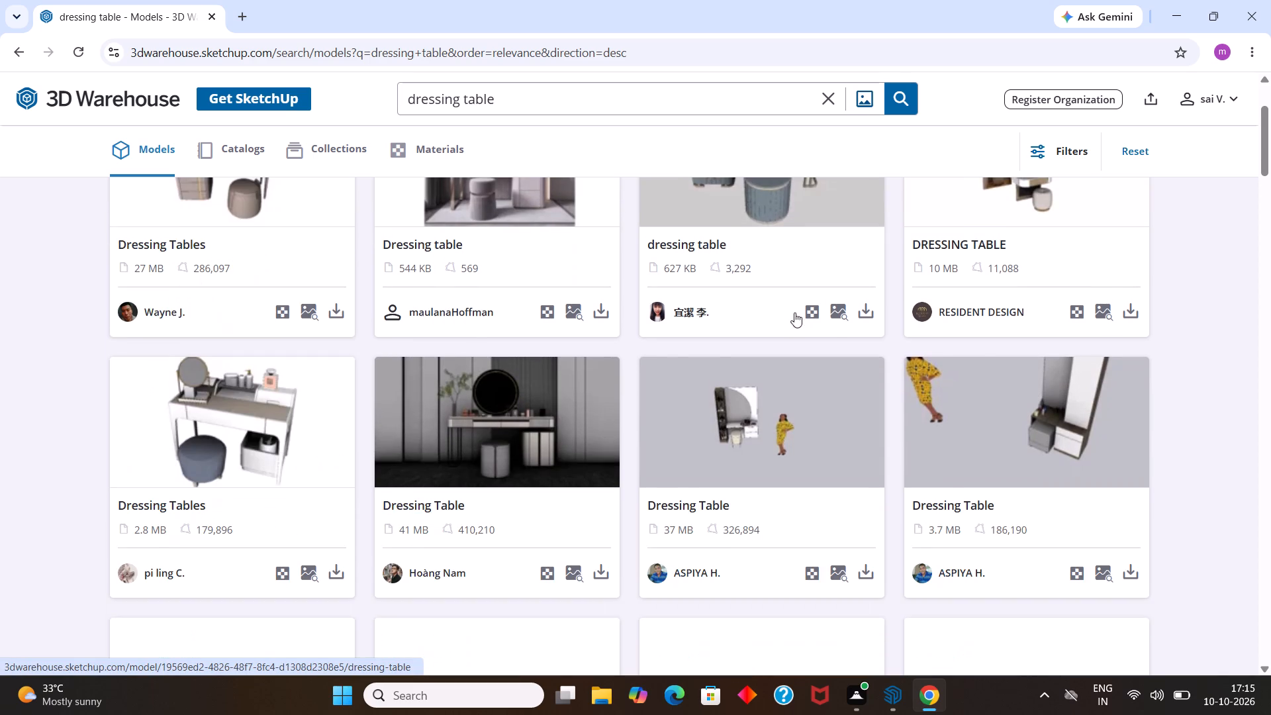
{"action": "scroll", "coordinate": [718, 329], "scroll_direction": "down", "scroll_amount": 3}
{"action": "scroll", "coordinate": [596, 289], "scroll_direction": "down", "scroll_amount": 3}
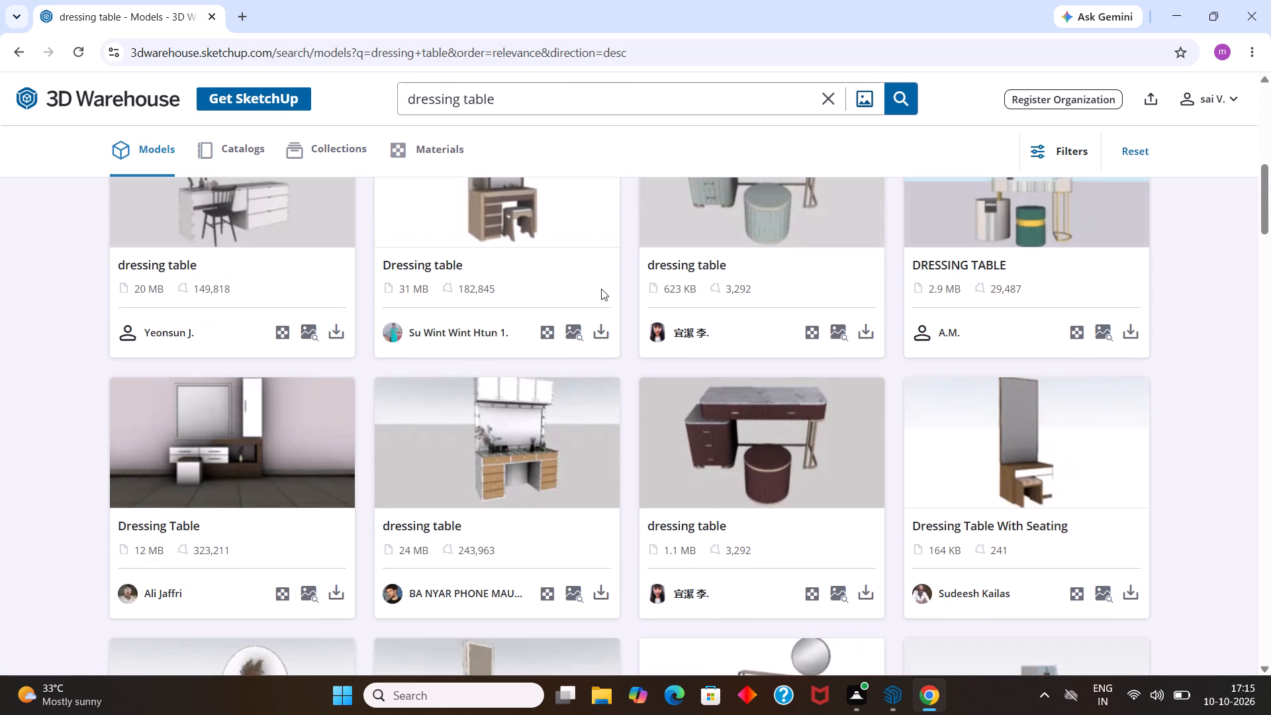
{"action": "scroll", "coordinate": [626, 284], "scroll_direction": "down", "scroll_amount": 4}
{"action": "scroll", "coordinate": [492, 327], "scroll_direction": "down", "scroll_amount": 4}
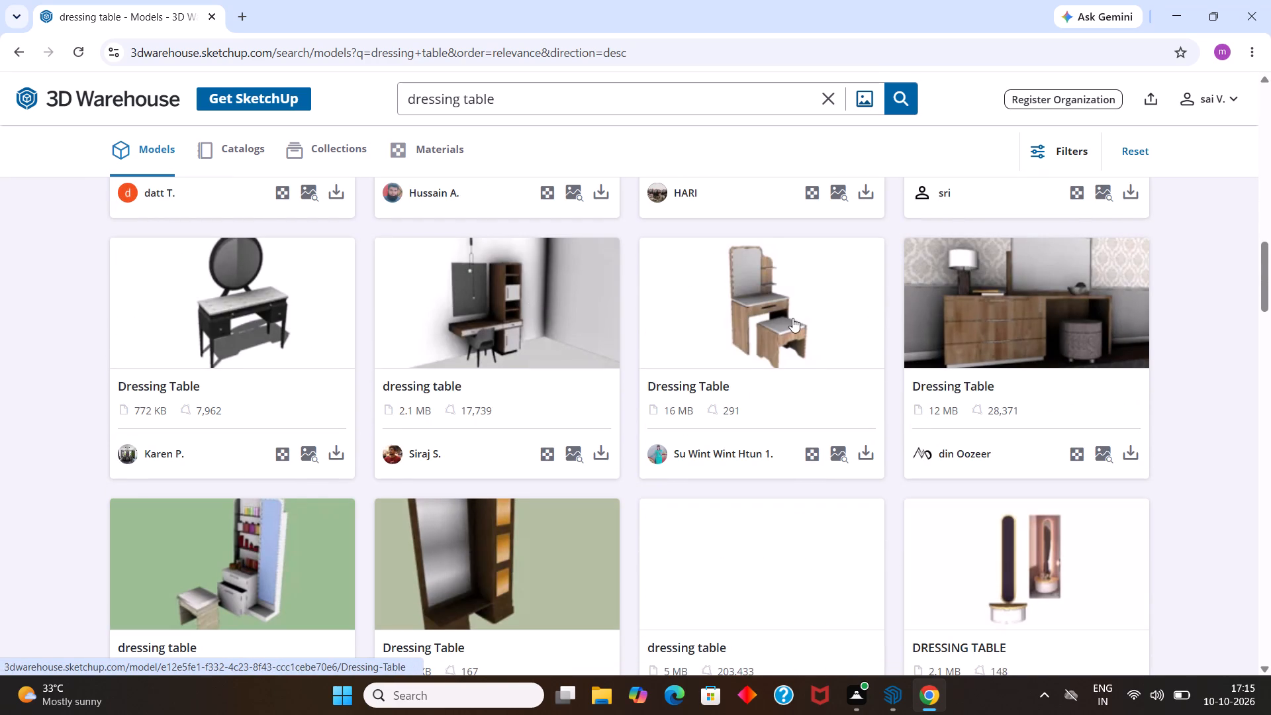
{"action": "scroll", "coordinate": [784, 305], "scroll_direction": "down", "scroll_amount": 2}
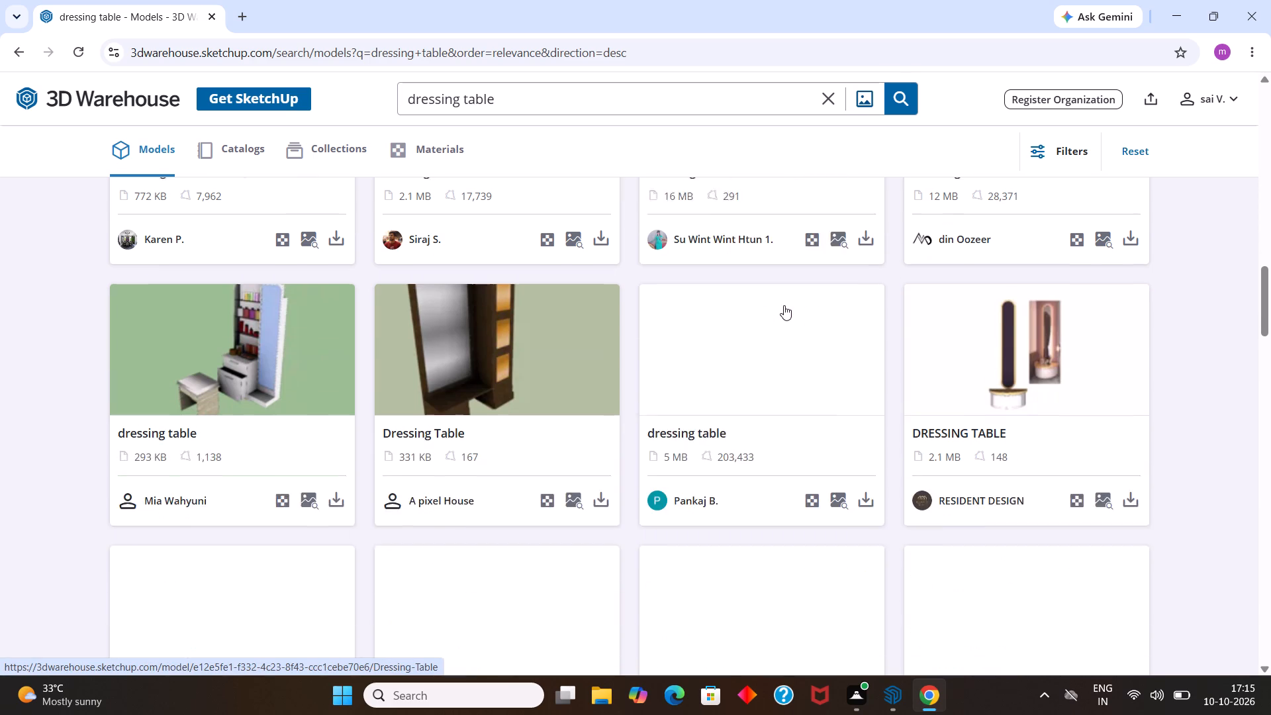
{"action": "scroll", "coordinate": [784, 305], "scroll_direction": "down", "scroll_amount": 3}
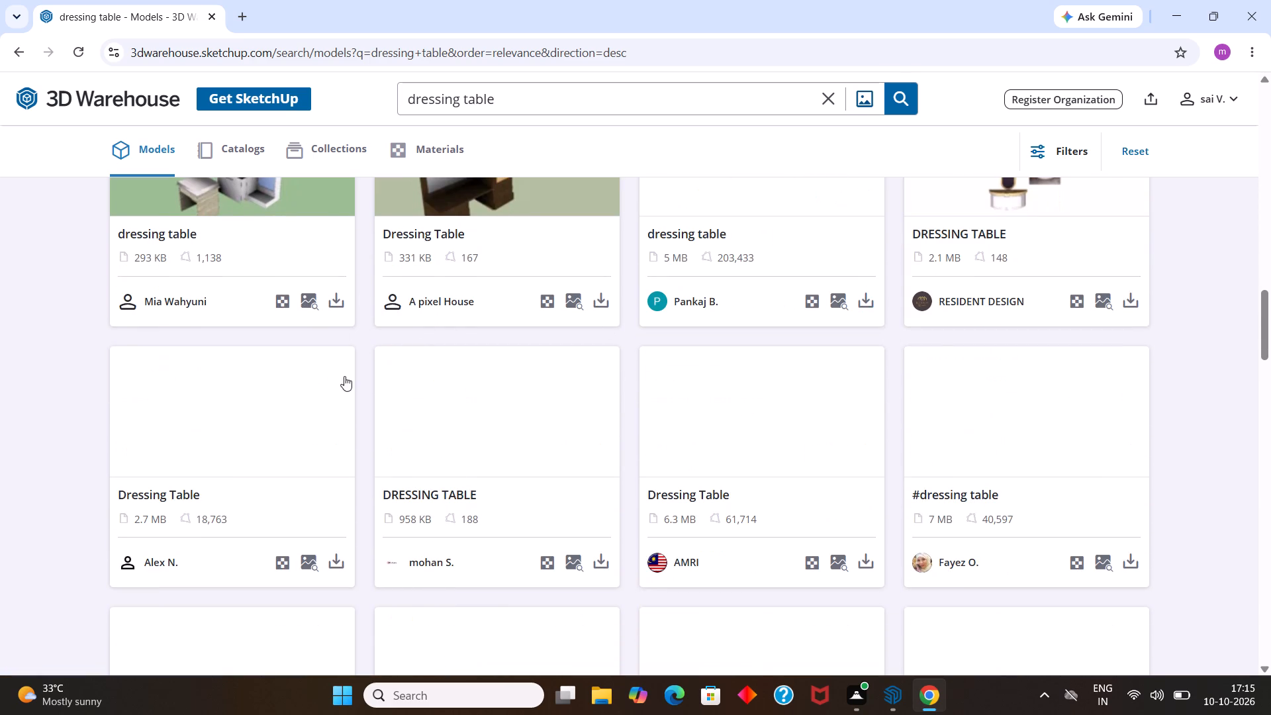
{"action": "scroll", "coordinate": [511, 414], "scroll_direction": "down", "scroll_amount": 2}
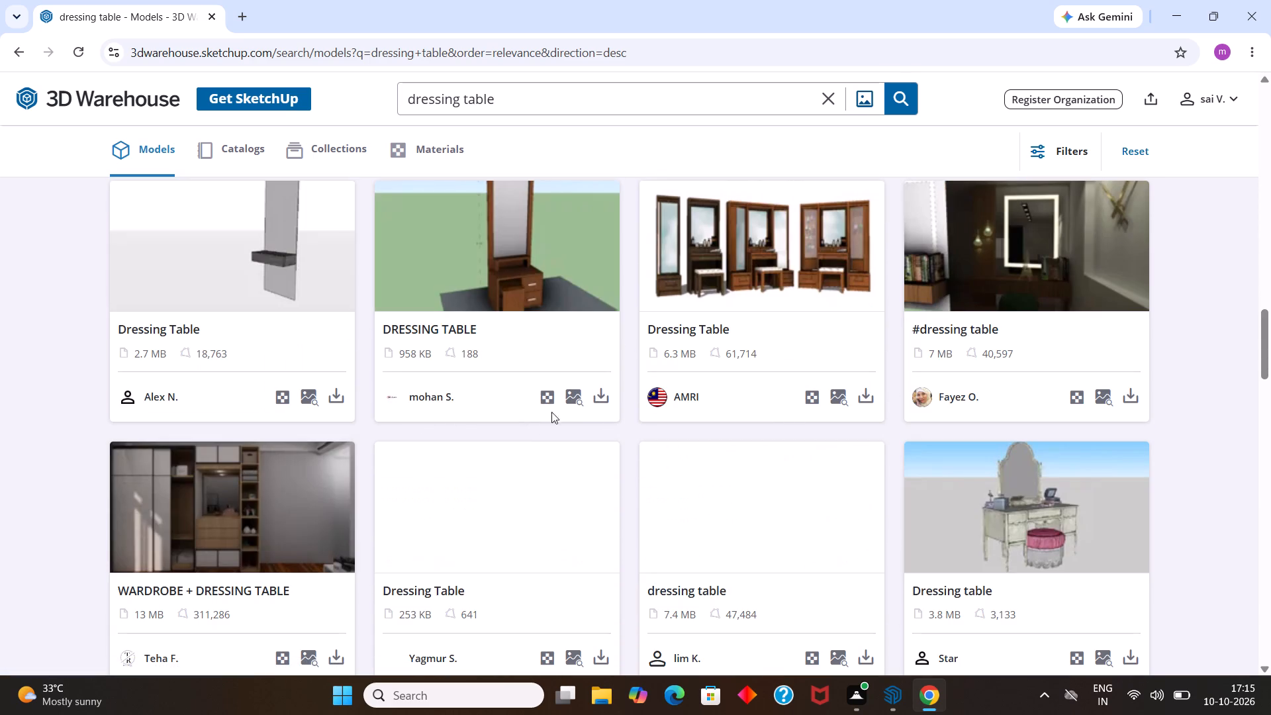
{"action": "scroll", "coordinate": [637, 434], "scroll_direction": "down", "scroll_amount": 3}
{"action": "scroll", "coordinate": [581, 381], "scroll_direction": "down", "scroll_amount": 2}
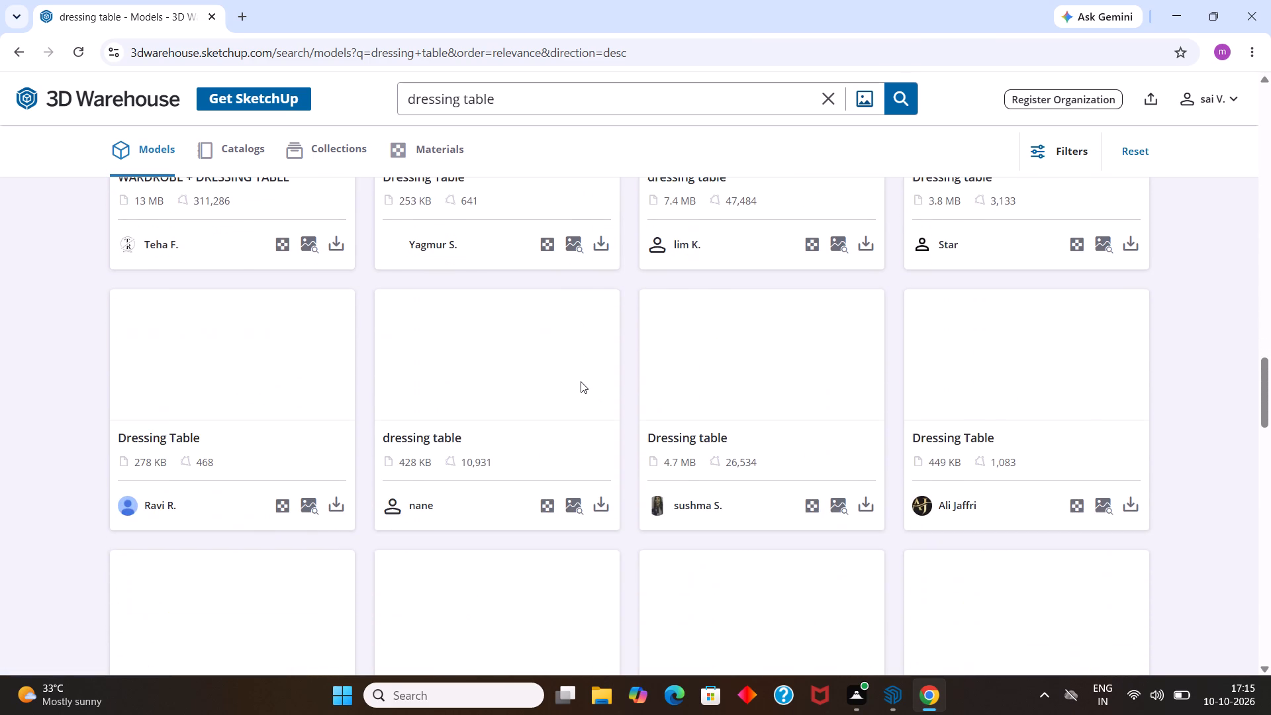
{"action": "scroll", "coordinate": [580, 375], "scroll_direction": "up", "scroll_amount": 1}
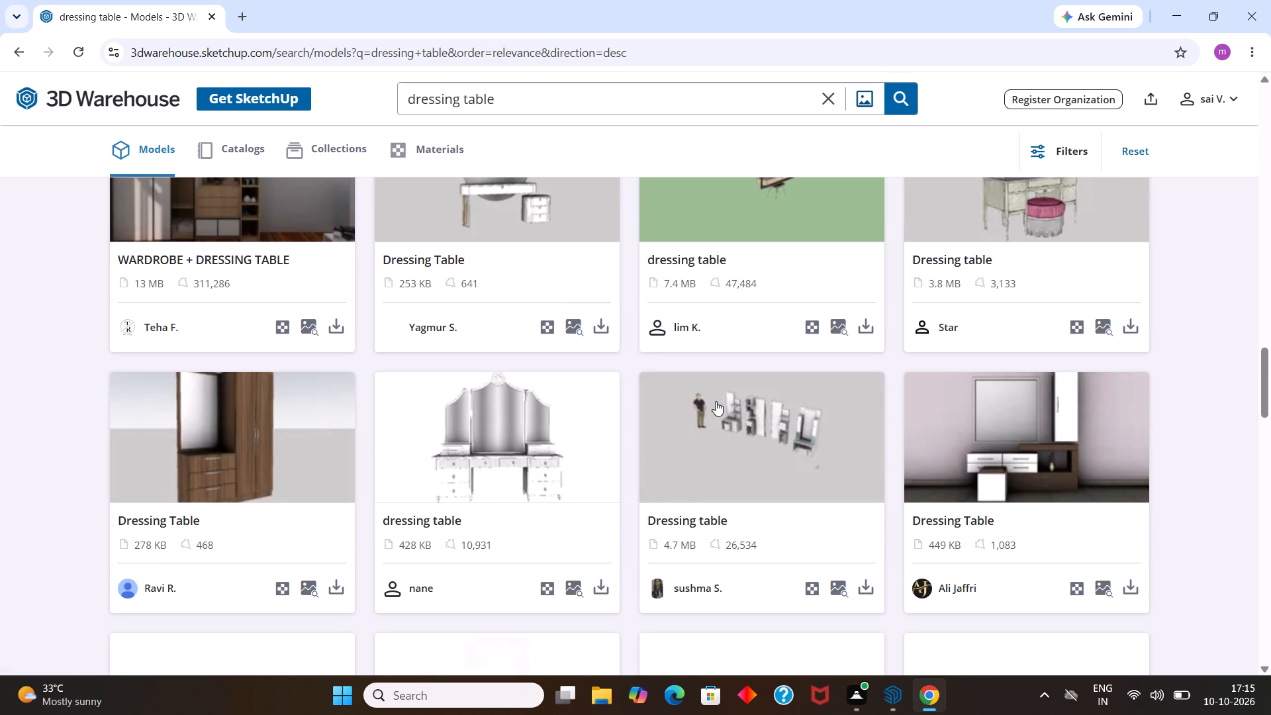
{"action": "scroll", "coordinate": [723, 391], "scroll_direction": "up", "scroll_amount": 20}
{"action": "scroll", "coordinate": [748, 307], "scroll_direction": "up", "scroll_amount": 11}
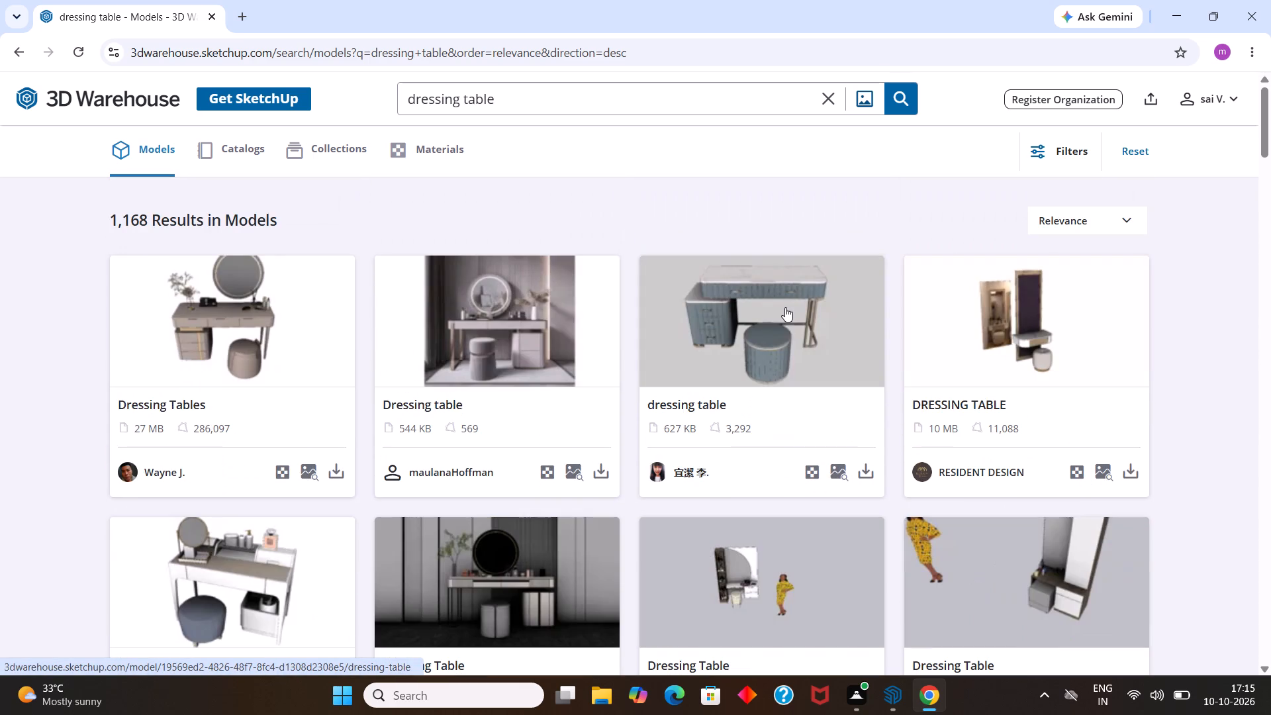
{"action": "scroll", "coordinate": [785, 307], "scroll_direction": "up", "scroll_amount": 2}
Open the 544 KB Dressing table model with the round mirror and pouf, and download it as a SketchUp file.
{"action": "left_click", "coordinate": [500, 363]}
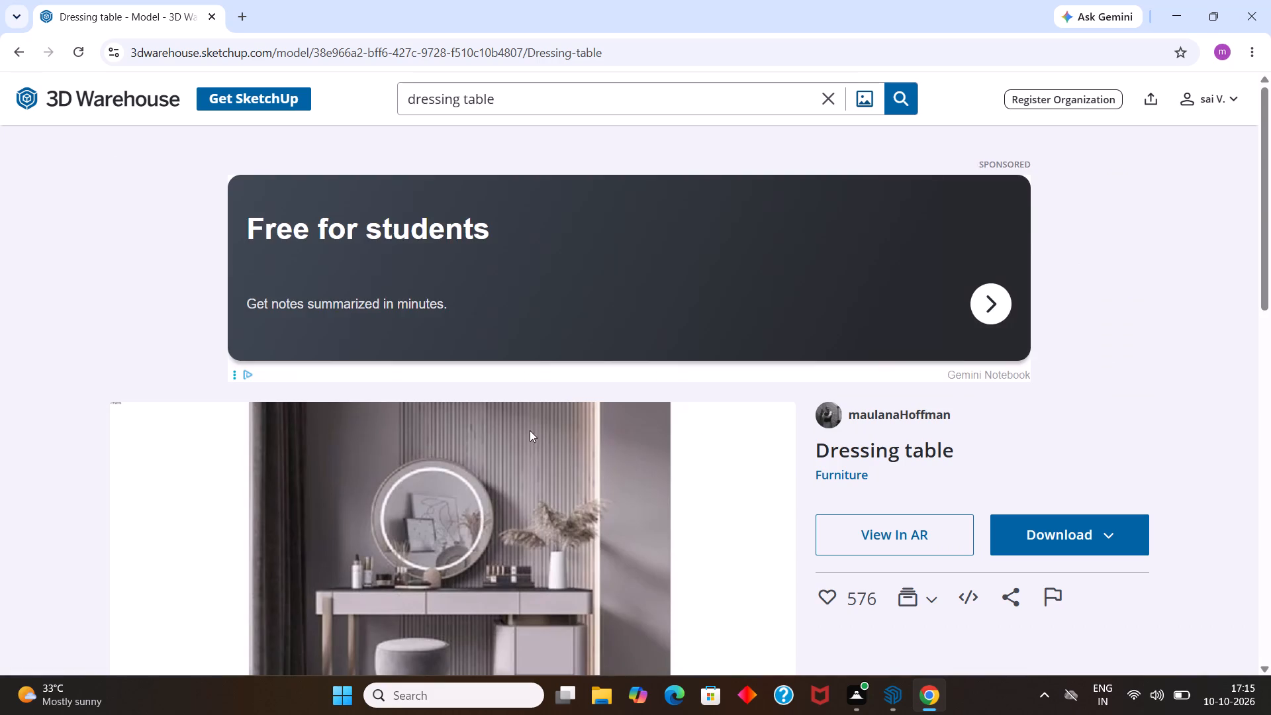
{"action": "scroll", "coordinate": [519, 424], "scroll_direction": "down", "scroll_amount": 4}
{"action": "left_click", "coordinate": [1049, 199]}
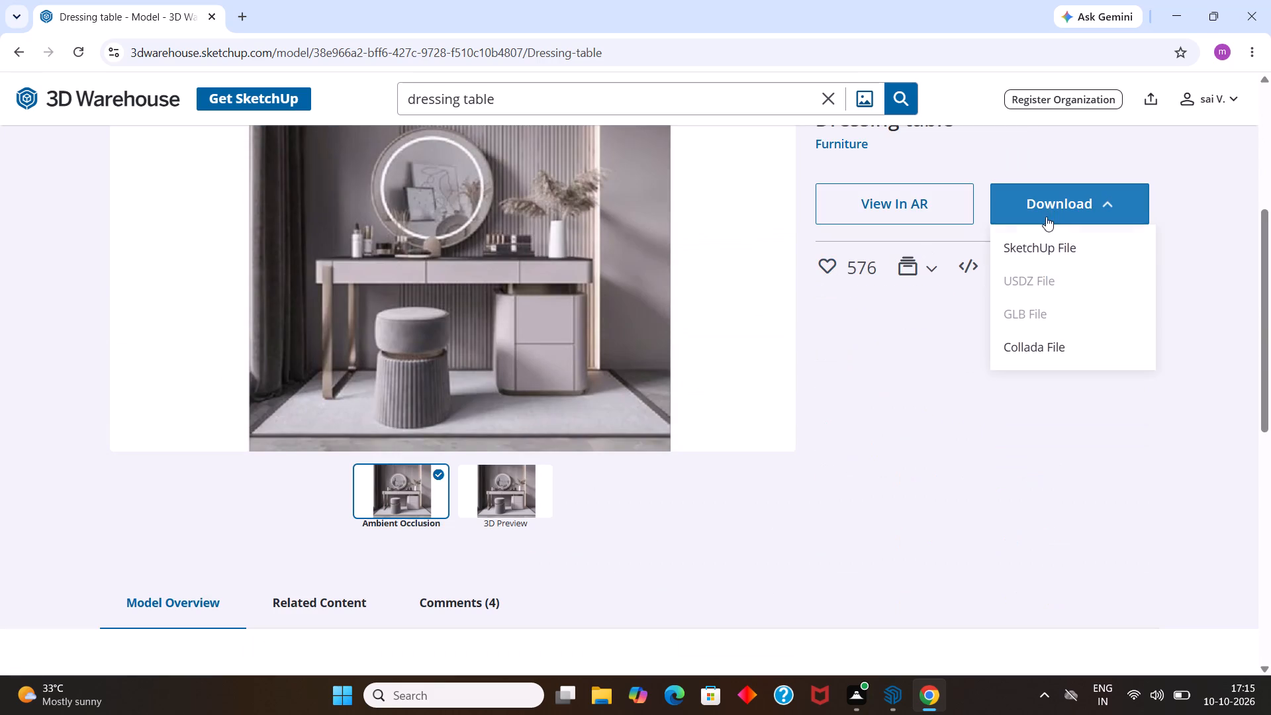
{"action": "left_click", "coordinate": [1047, 252]}
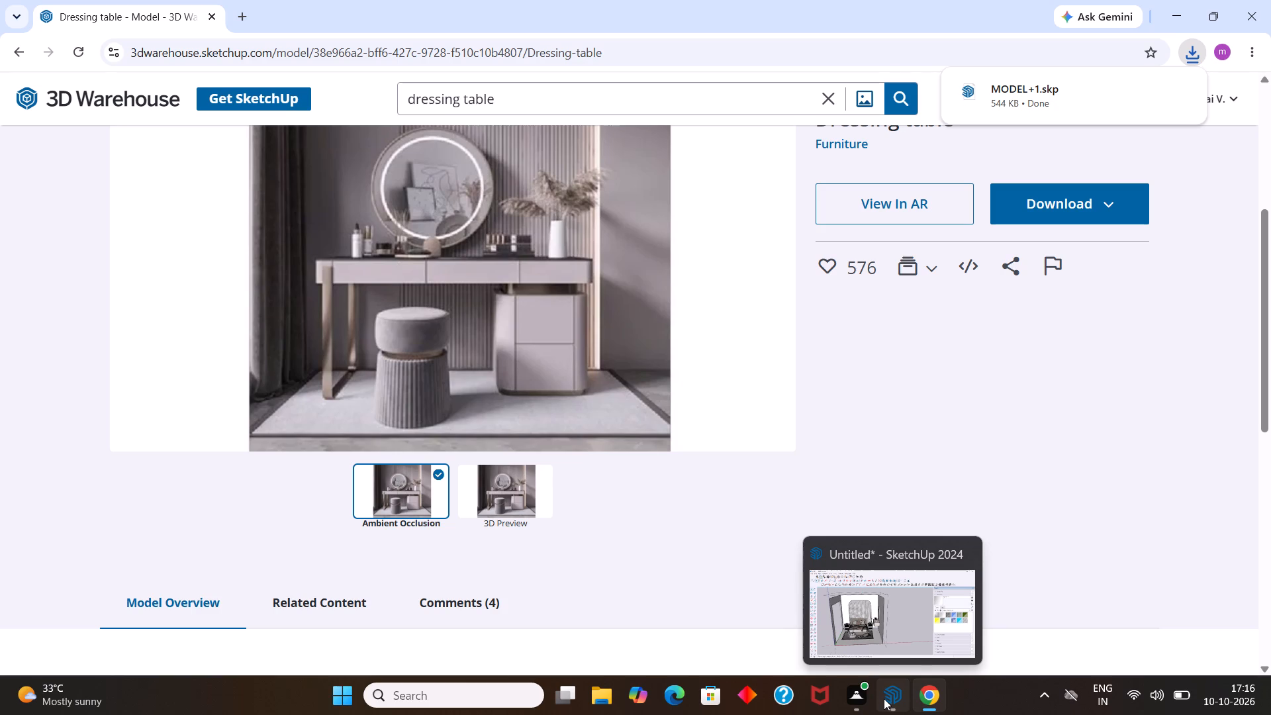
Switch to SketchUp, import the downloaded MODEL+1 dressing table into the open room group and place it beside the room.
{"action": "left_click", "coordinate": [884, 697]}
{"action": "scroll", "coordinate": [500, 300], "scroll_direction": "down", "scroll_amount": 5}
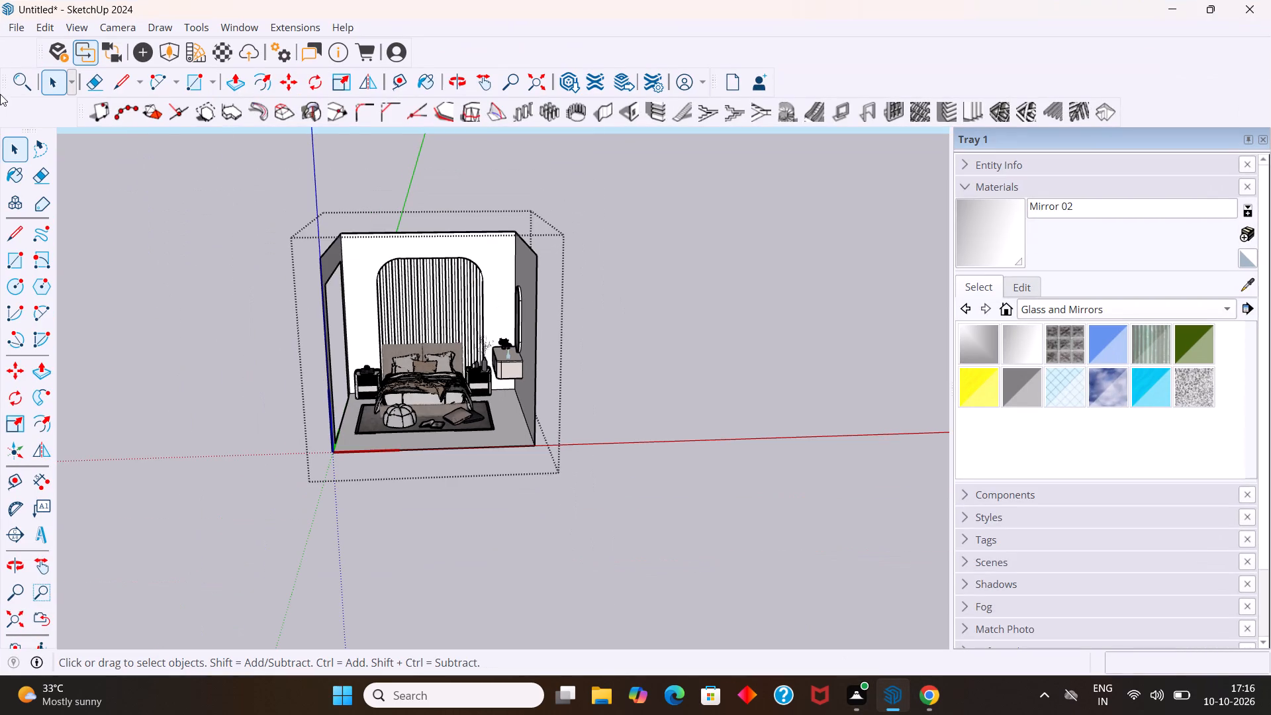
{"action": "left_click", "coordinate": [19, 24]}
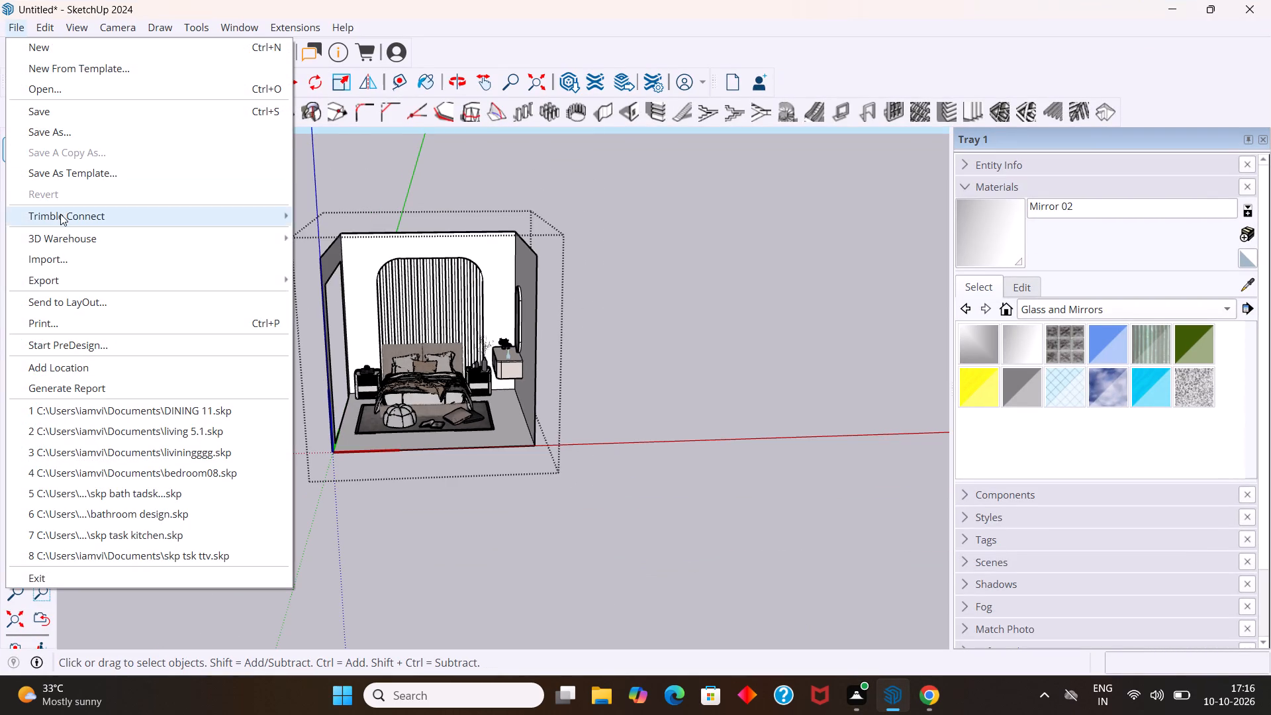
{"action": "left_click", "coordinate": [79, 254]}
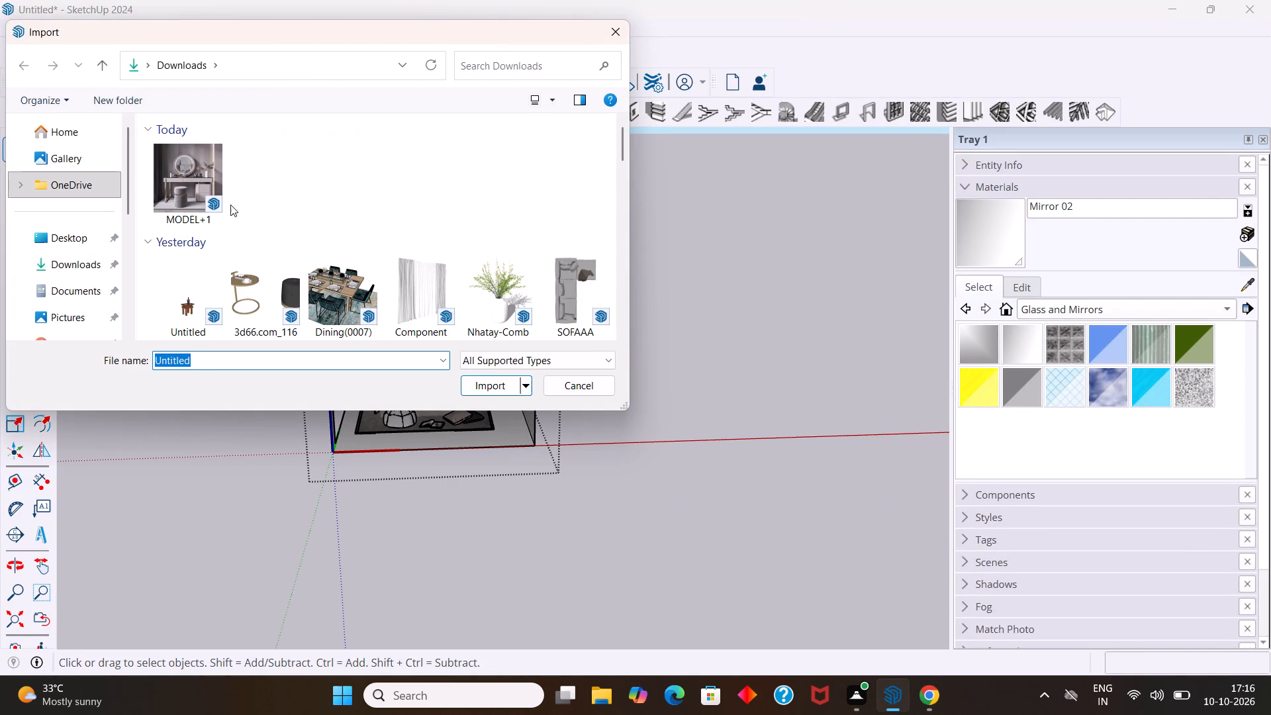
{"action": "left_click", "coordinate": [205, 186]}
{"action": "left_click", "coordinate": [485, 389]}
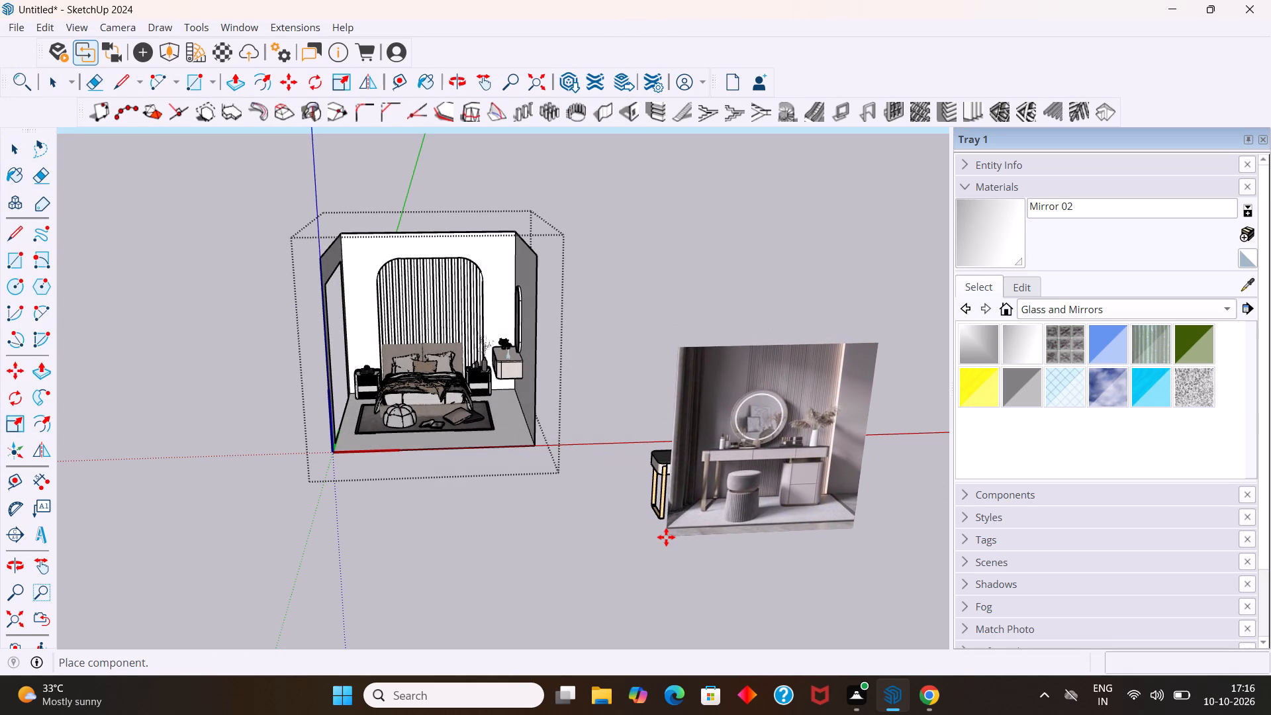
{"action": "left_click", "coordinate": [645, 538]}
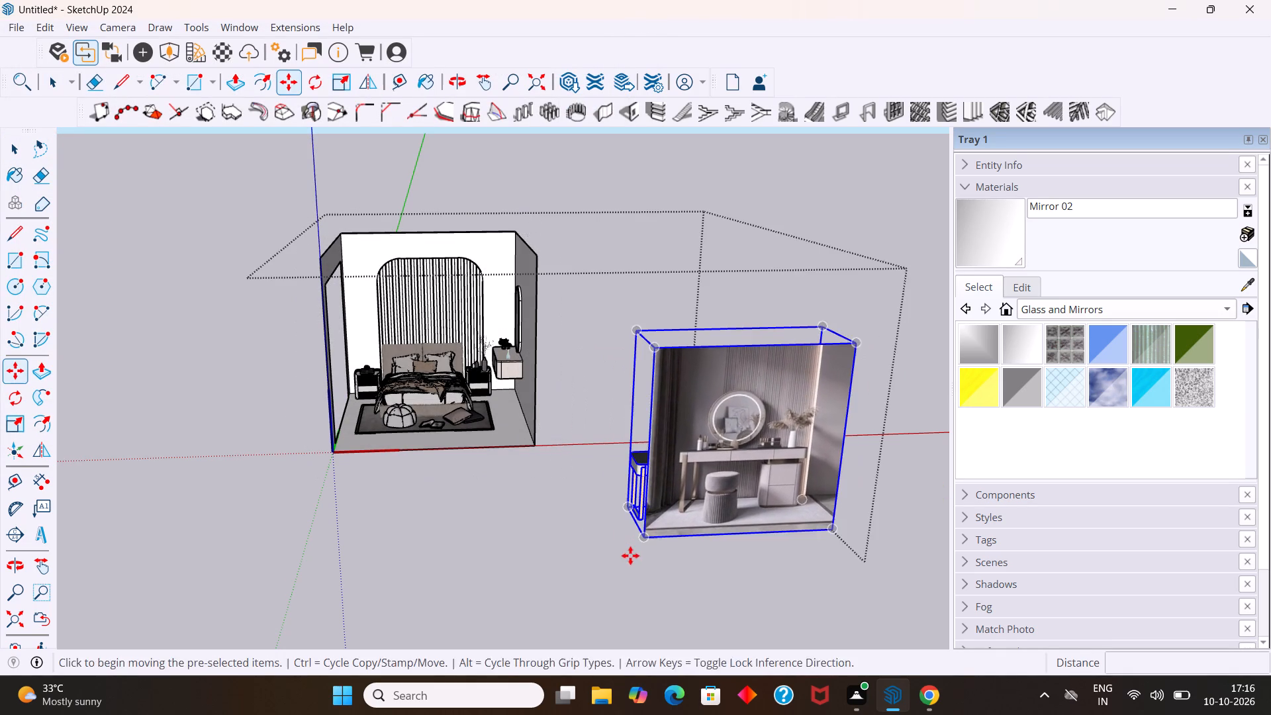
{"action": "middle_click_drag", "start_coordinate": [588, 569], "coordinate": [1053, 521]}
{"action": "scroll", "coordinate": [810, 501], "scroll_direction": "up", "scroll_amount": 4}
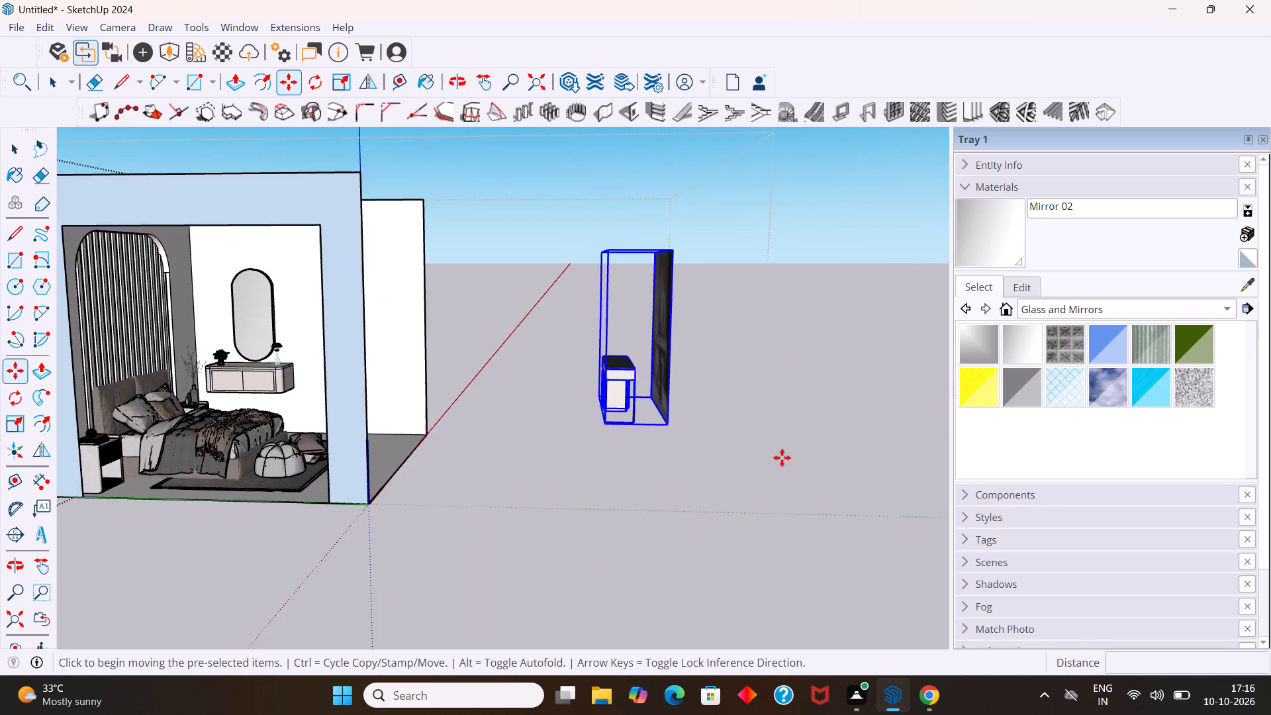
{"action": "scroll", "coordinate": [604, 434], "scroll_direction": "up", "scroll_amount": 3}
{"action": "middle_click_drag", "start_coordinate": [609, 417], "coordinate": [766, 565]}
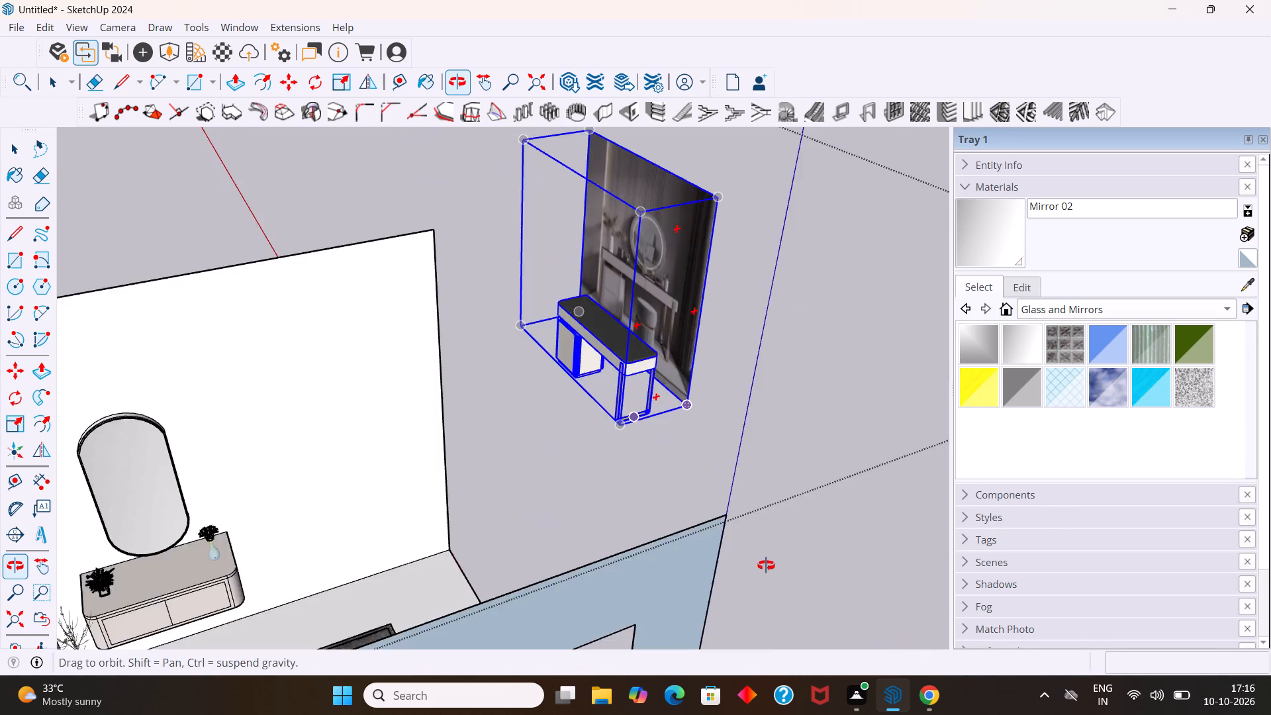
{"action": "middle_click_drag", "start_coordinate": [766, 565], "coordinate": [355, 502]}
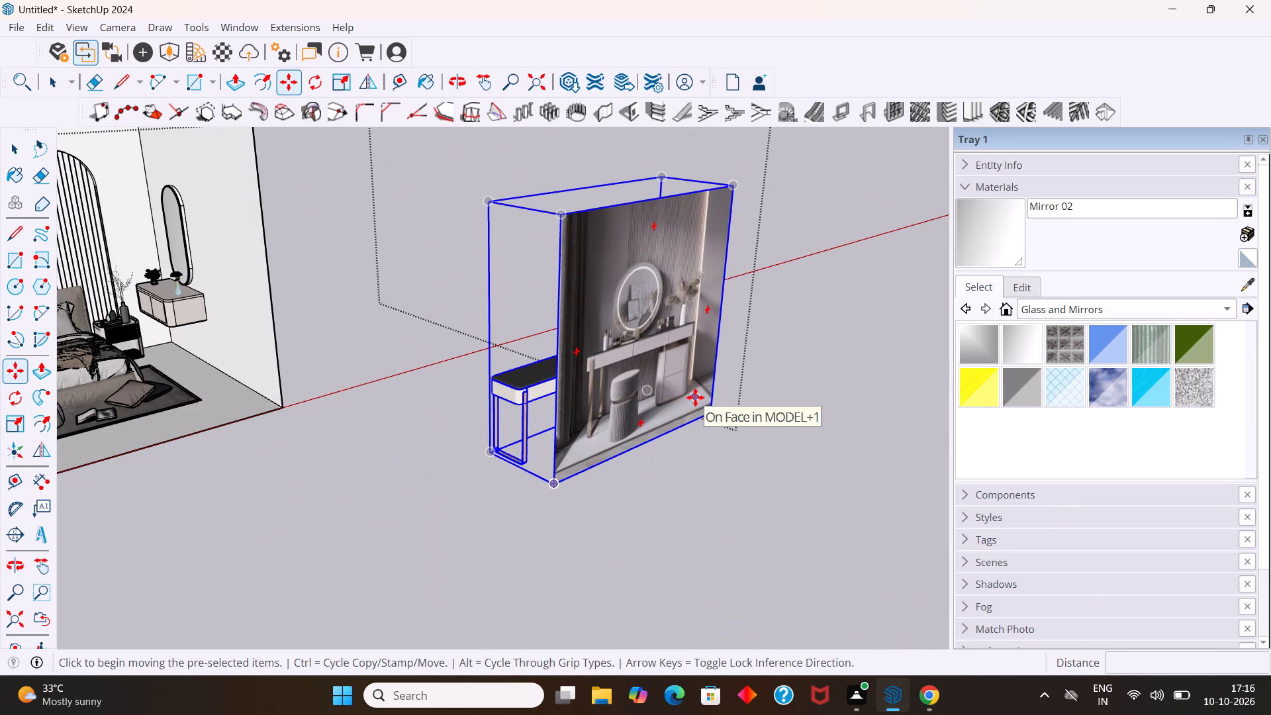
Delete the imported MODEL+1 dressing table beside the room and close the open room group.
{"action": "key", "text": "Delete"}
{"action": "scroll", "coordinate": [677, 401], "scroll_direction": "down", "scroll_amount": 1}
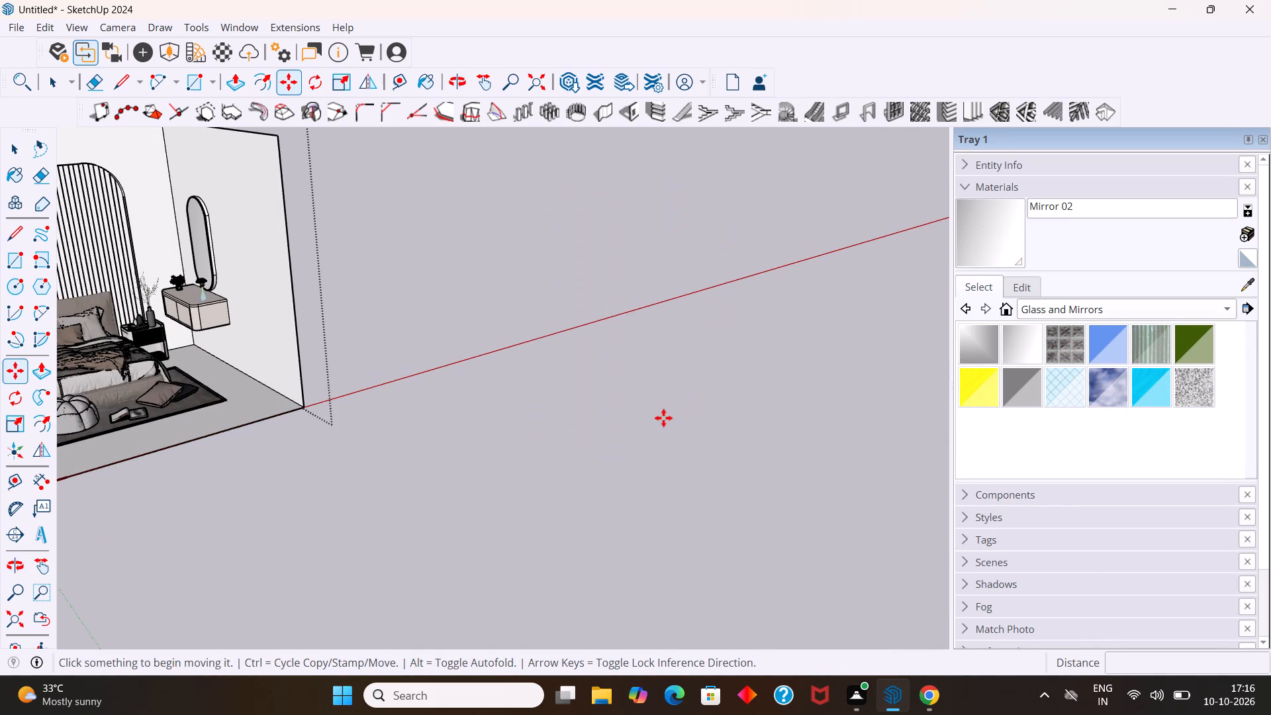
{"action": "key", "text": "space"}
{"action": "scroll", "coordinate": [649, 438], "scroll_direction": "down", "scroll_amount": 4}
{"action": "middle_click_drag", "start_coordinate": [586, 425], "coordinate": [545, 449]}
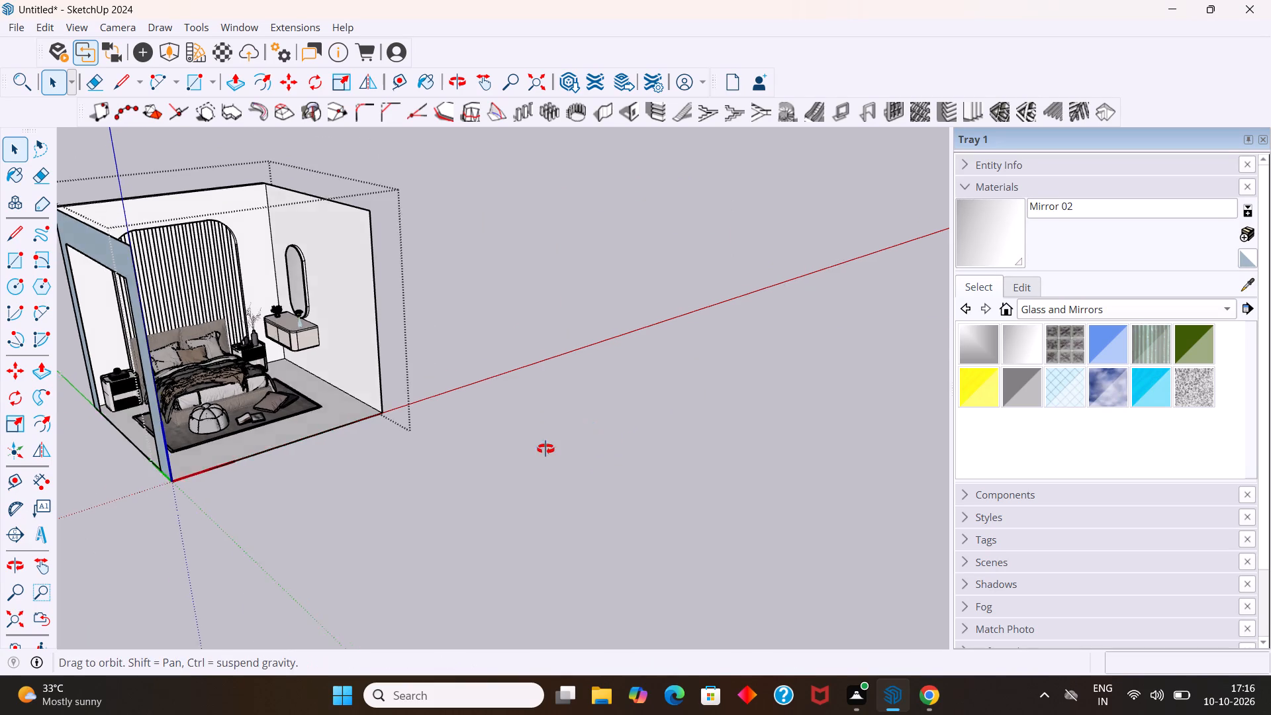
{"action": "middle_click_drag", "start_coordinate": [545, 449], "coordinate": [345, 483]}
{"action": "scroll", "coordinate": [363, 469], "scroll_direction": "down", "scroll_amount": 17}
{"action": "scroll", "coordinate": [392, 358], "scroll_direction": "down", "scroll_amount": 3}
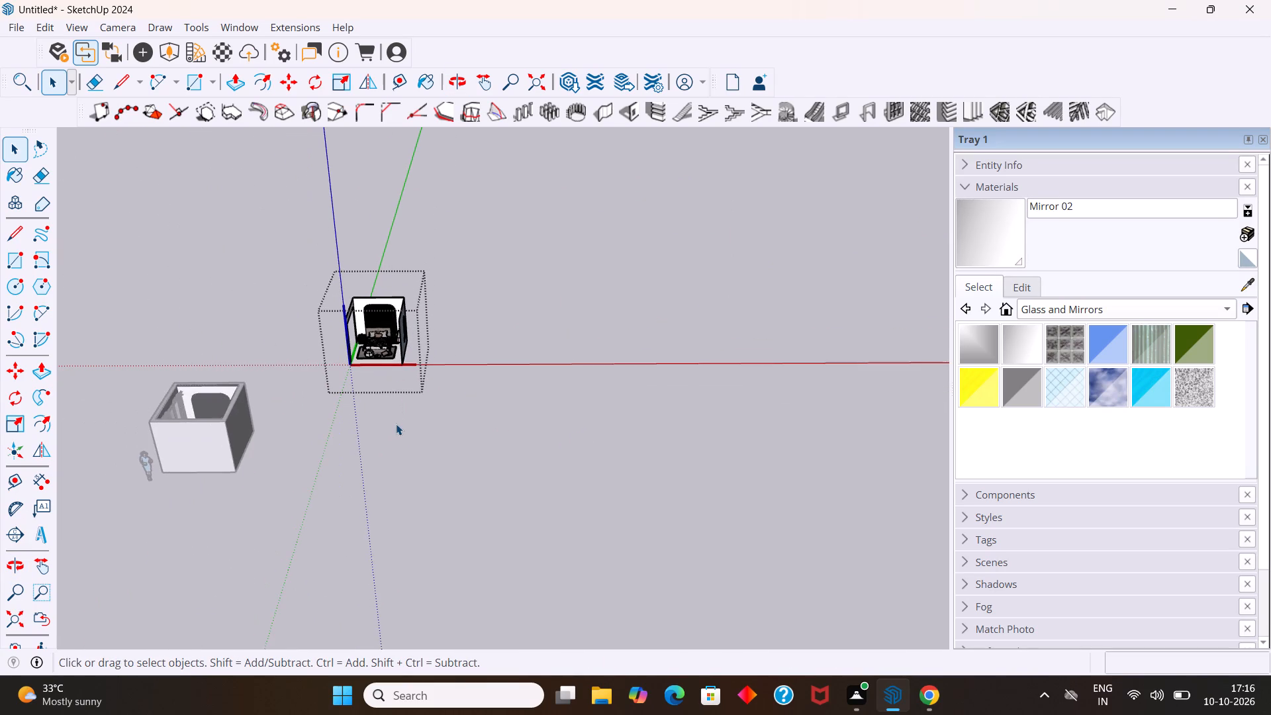
{"action": "left_click", "coordinate": [396, 424]}
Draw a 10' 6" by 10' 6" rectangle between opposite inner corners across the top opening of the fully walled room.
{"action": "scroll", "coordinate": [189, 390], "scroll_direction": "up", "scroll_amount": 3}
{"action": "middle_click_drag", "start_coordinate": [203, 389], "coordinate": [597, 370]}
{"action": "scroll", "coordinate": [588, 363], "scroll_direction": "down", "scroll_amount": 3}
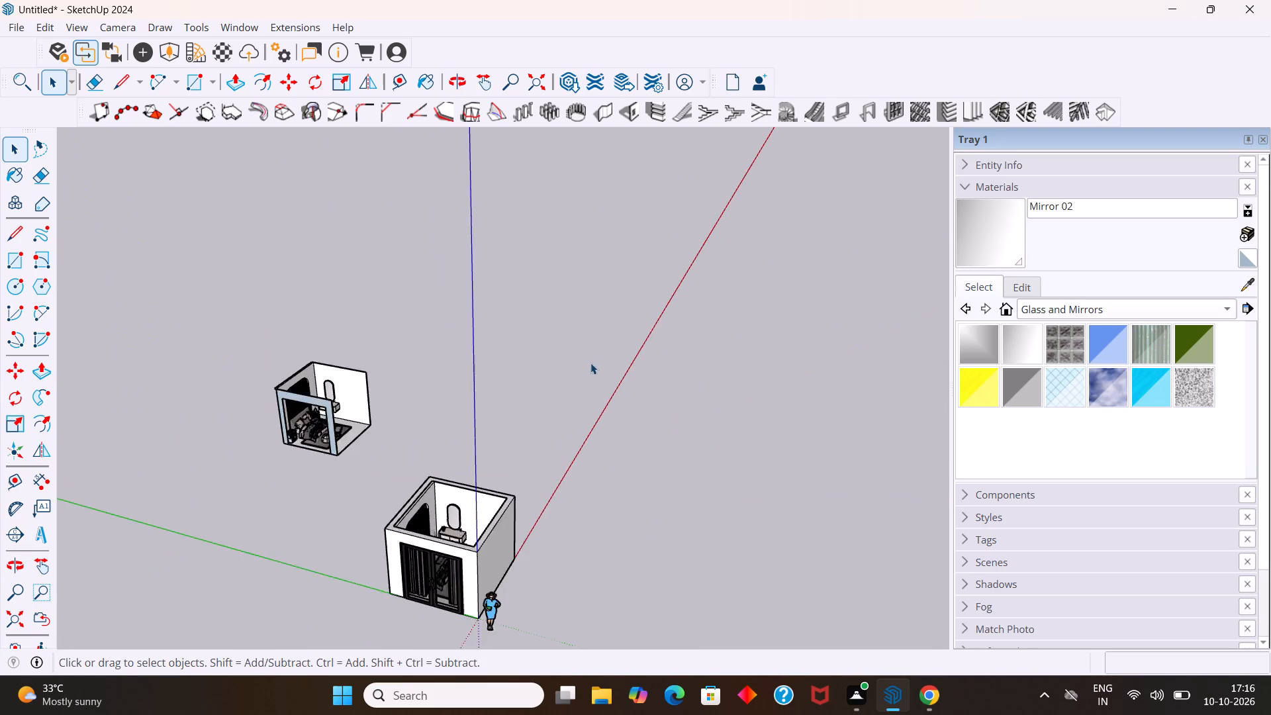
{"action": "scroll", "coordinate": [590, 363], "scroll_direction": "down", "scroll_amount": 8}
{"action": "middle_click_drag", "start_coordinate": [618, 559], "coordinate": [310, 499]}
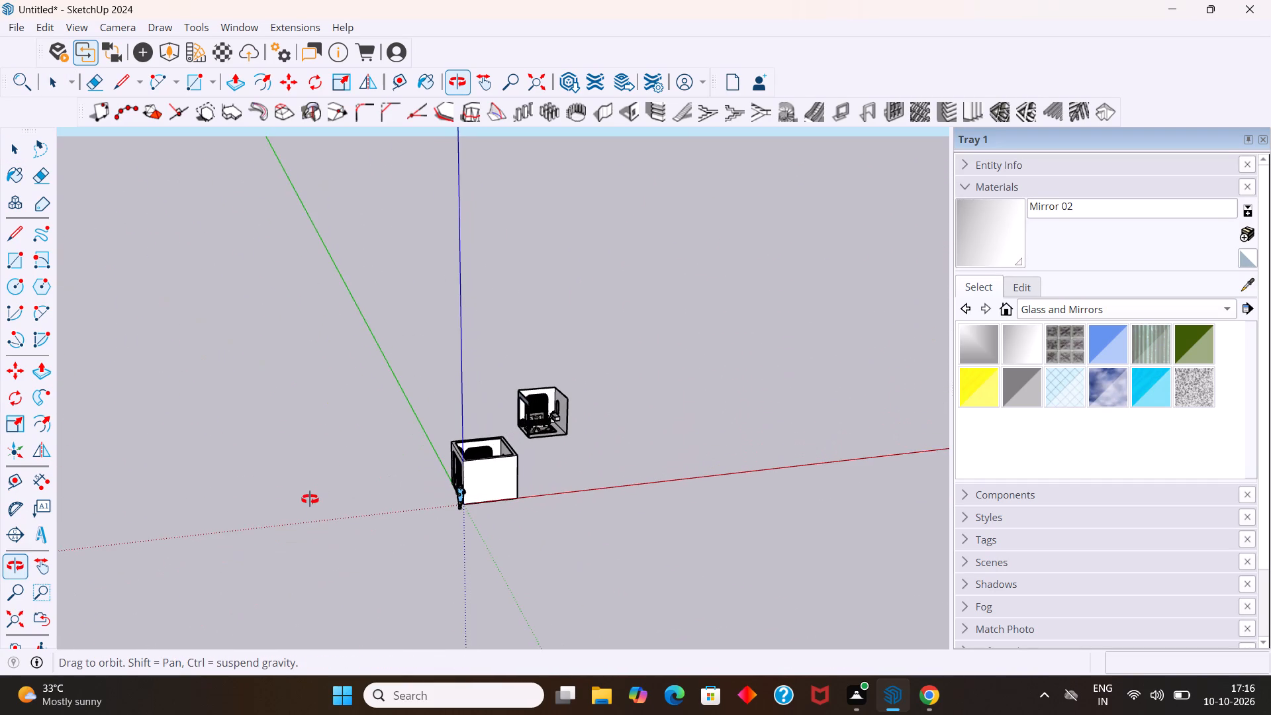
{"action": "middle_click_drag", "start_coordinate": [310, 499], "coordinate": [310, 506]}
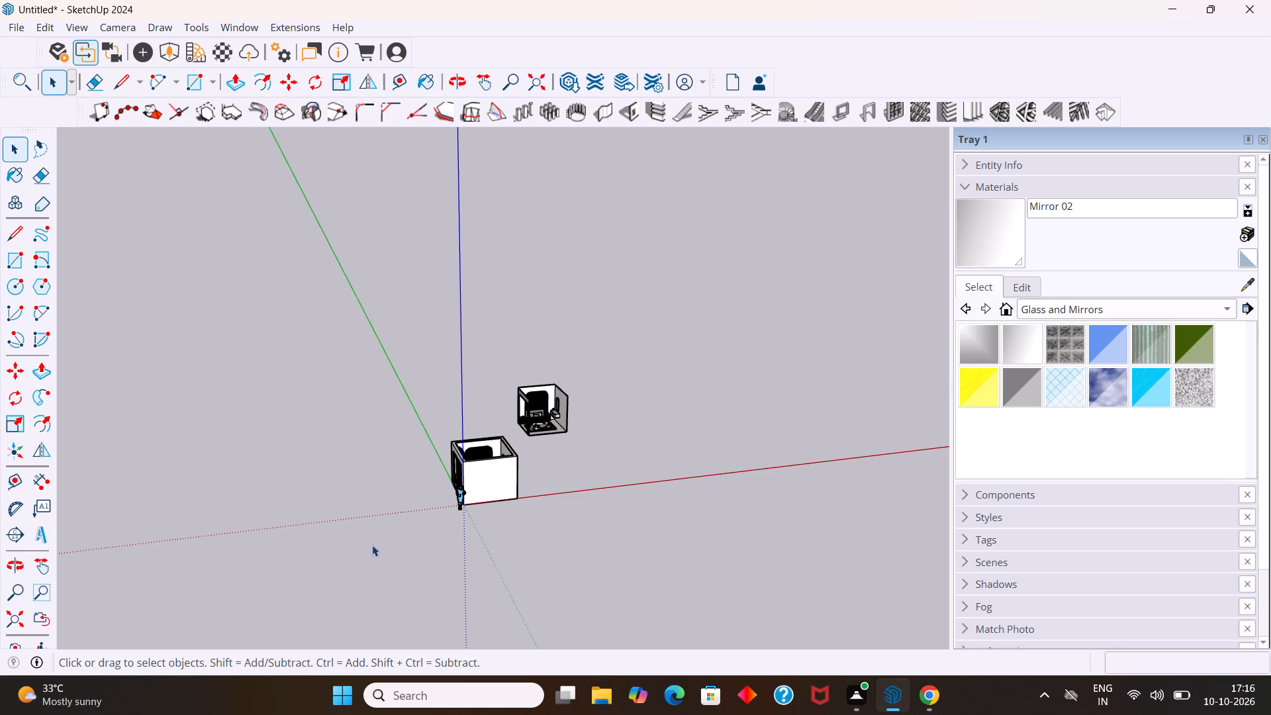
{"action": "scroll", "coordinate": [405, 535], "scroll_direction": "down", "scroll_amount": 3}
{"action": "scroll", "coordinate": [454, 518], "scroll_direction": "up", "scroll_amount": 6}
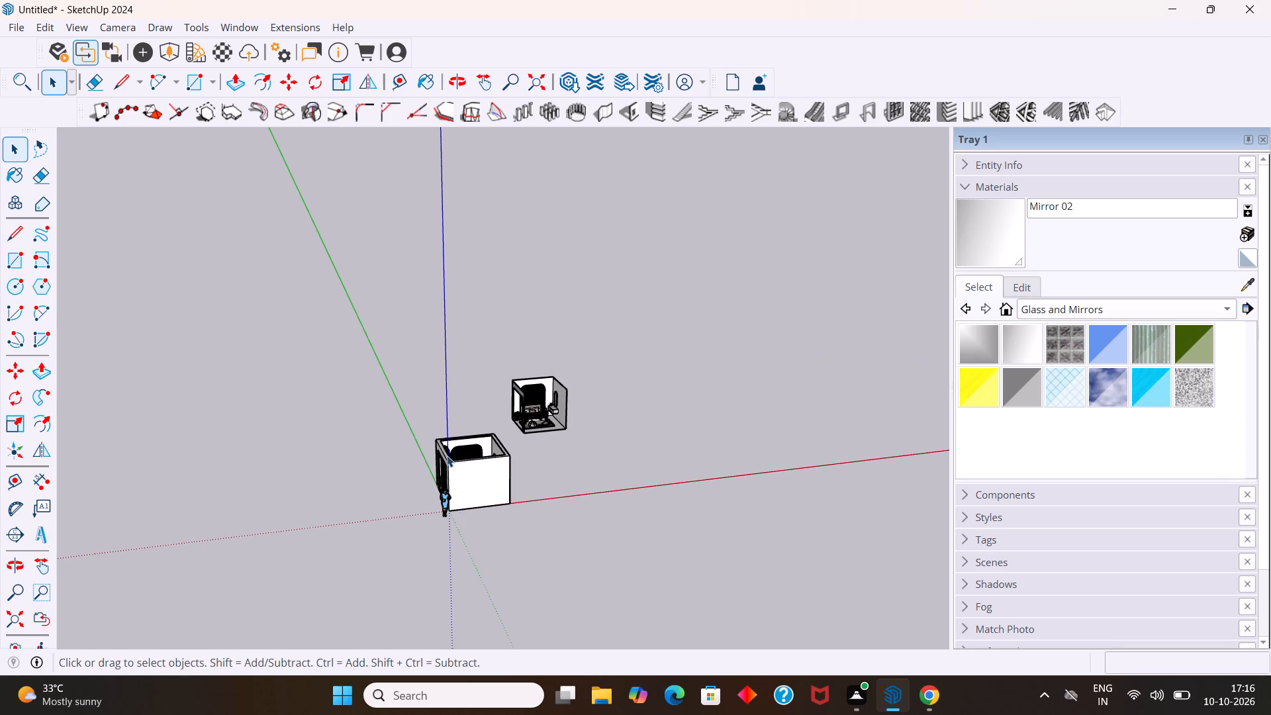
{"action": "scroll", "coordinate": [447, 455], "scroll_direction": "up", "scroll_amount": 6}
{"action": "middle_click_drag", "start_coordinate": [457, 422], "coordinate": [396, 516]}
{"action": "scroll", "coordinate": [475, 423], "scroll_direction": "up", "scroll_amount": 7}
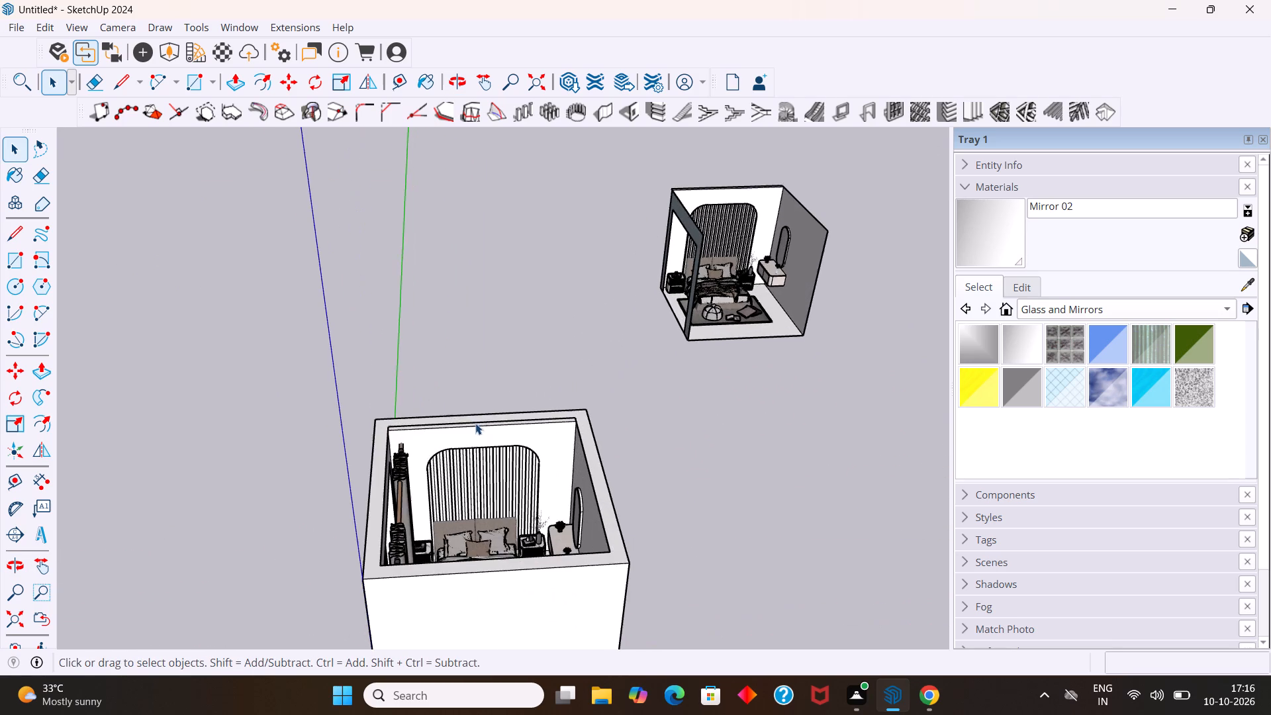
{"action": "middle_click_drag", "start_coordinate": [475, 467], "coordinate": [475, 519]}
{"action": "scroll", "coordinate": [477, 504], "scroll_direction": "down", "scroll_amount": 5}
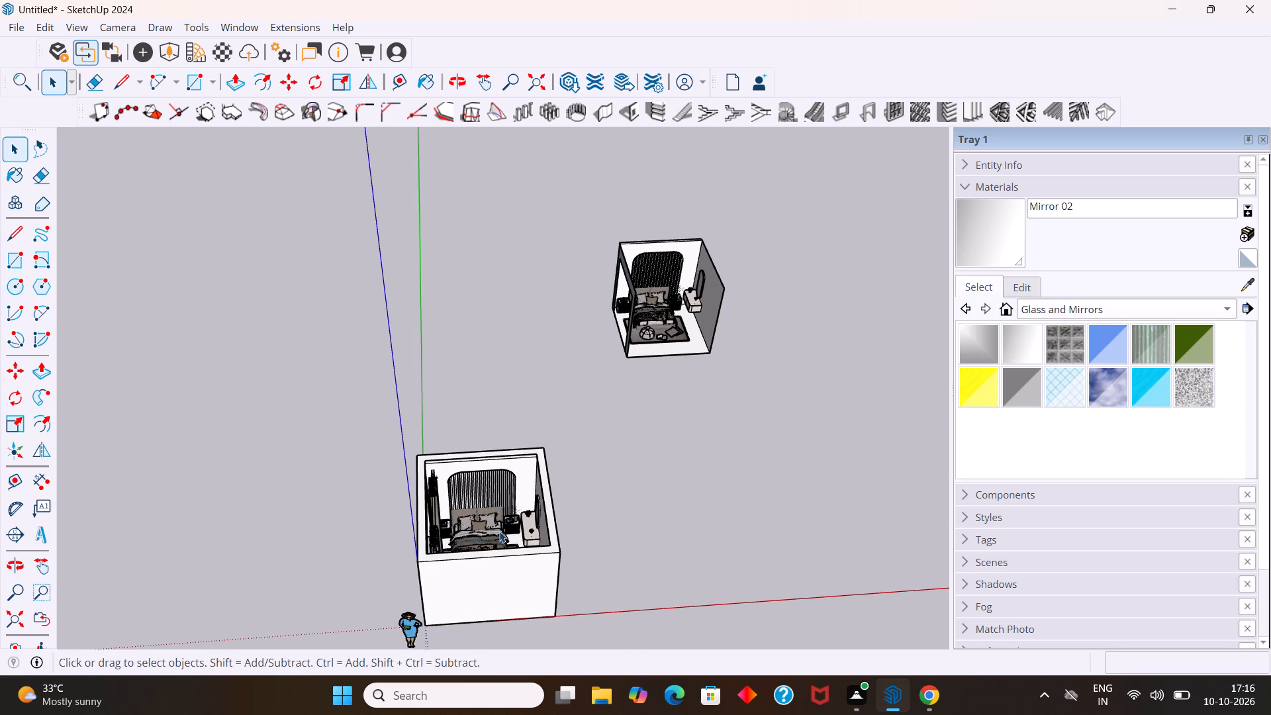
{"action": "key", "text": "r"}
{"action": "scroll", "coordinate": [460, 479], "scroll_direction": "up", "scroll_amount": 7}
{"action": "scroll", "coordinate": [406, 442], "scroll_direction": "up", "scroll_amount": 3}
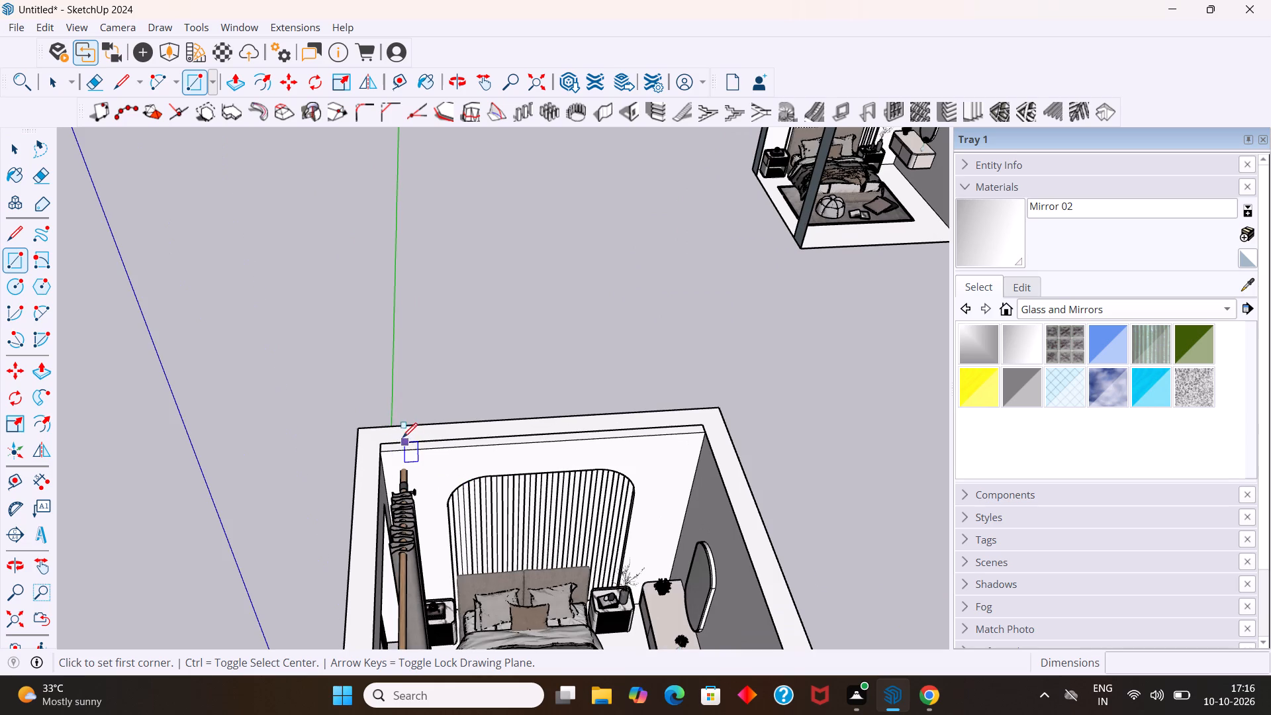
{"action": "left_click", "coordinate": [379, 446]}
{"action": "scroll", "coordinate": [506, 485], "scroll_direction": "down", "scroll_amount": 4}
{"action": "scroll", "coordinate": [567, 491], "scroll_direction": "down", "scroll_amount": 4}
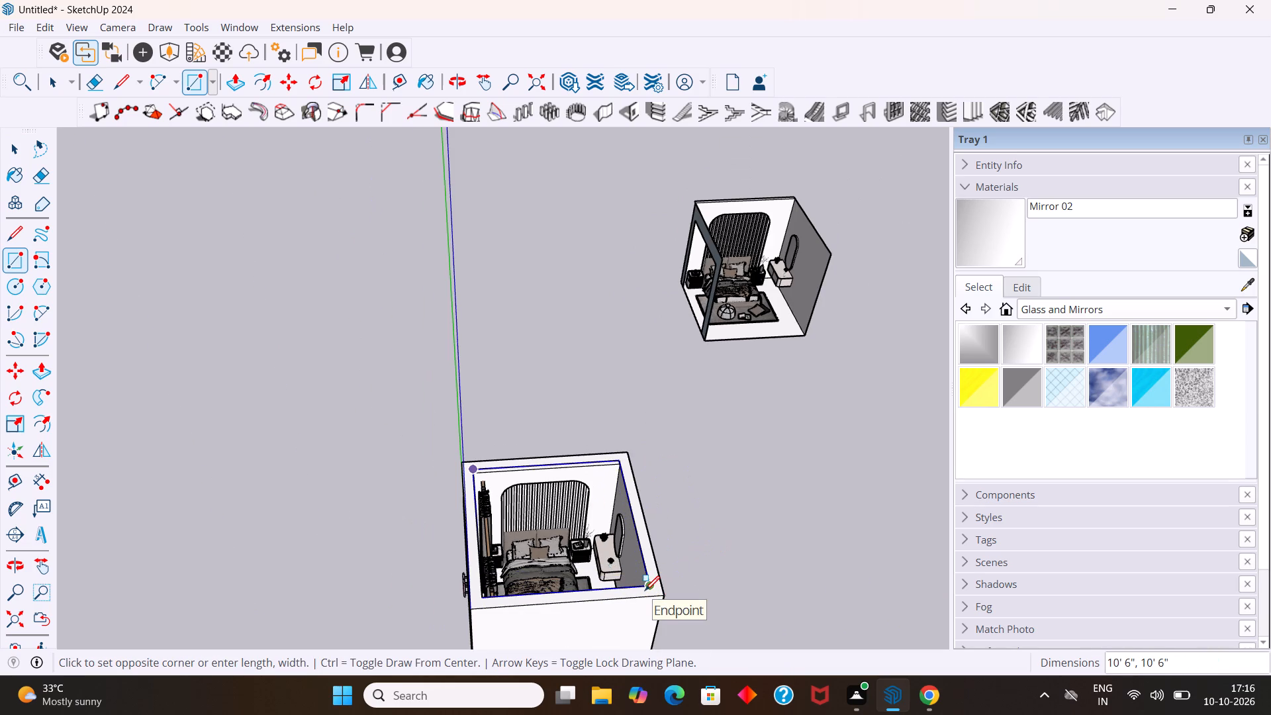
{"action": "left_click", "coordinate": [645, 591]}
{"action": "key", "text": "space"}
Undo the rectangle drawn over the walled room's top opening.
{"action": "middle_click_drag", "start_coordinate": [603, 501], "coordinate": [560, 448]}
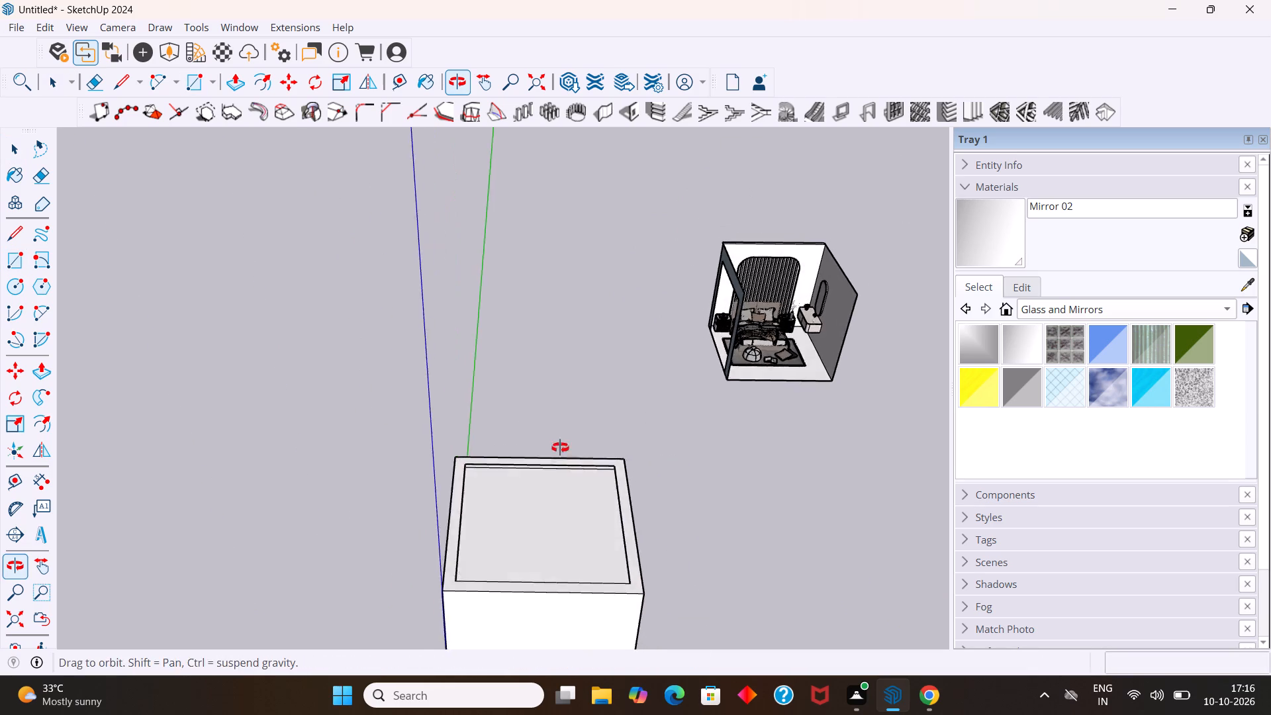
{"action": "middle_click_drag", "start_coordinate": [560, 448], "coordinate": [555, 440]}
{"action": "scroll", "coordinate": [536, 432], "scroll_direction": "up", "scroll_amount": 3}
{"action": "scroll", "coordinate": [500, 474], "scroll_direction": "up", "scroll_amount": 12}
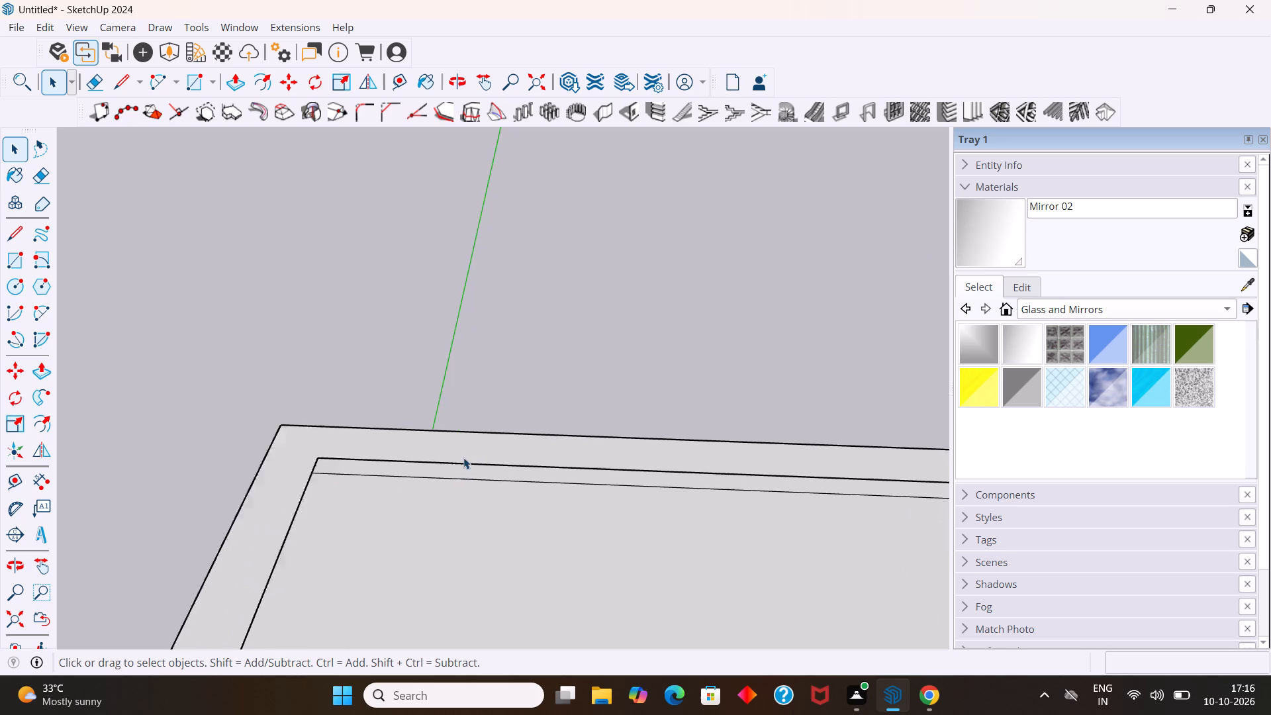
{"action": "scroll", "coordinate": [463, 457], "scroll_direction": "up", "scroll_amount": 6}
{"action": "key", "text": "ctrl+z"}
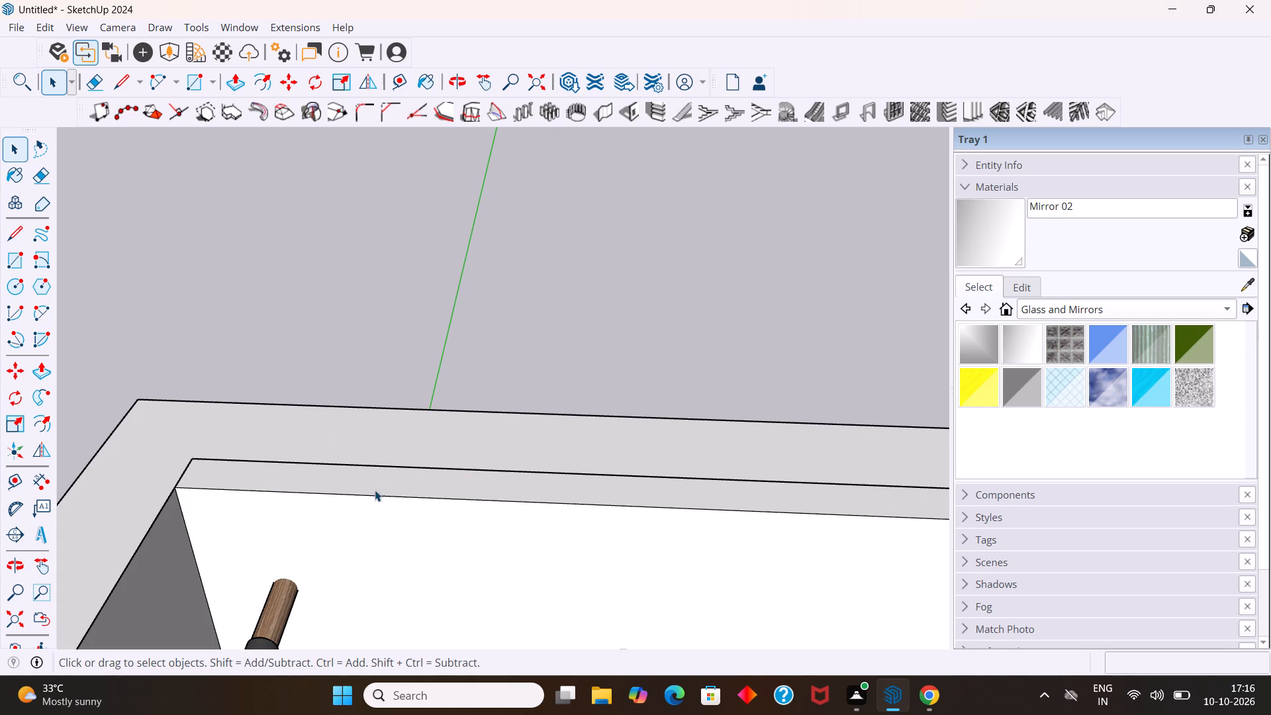
Try to measure with the Tape Measure from the top edge of the open-sided room's back wall above the slatted panel.
{"action": "middle_click_drag", "start_coordinate": [556, 569], "coordinate": [604, 649]}
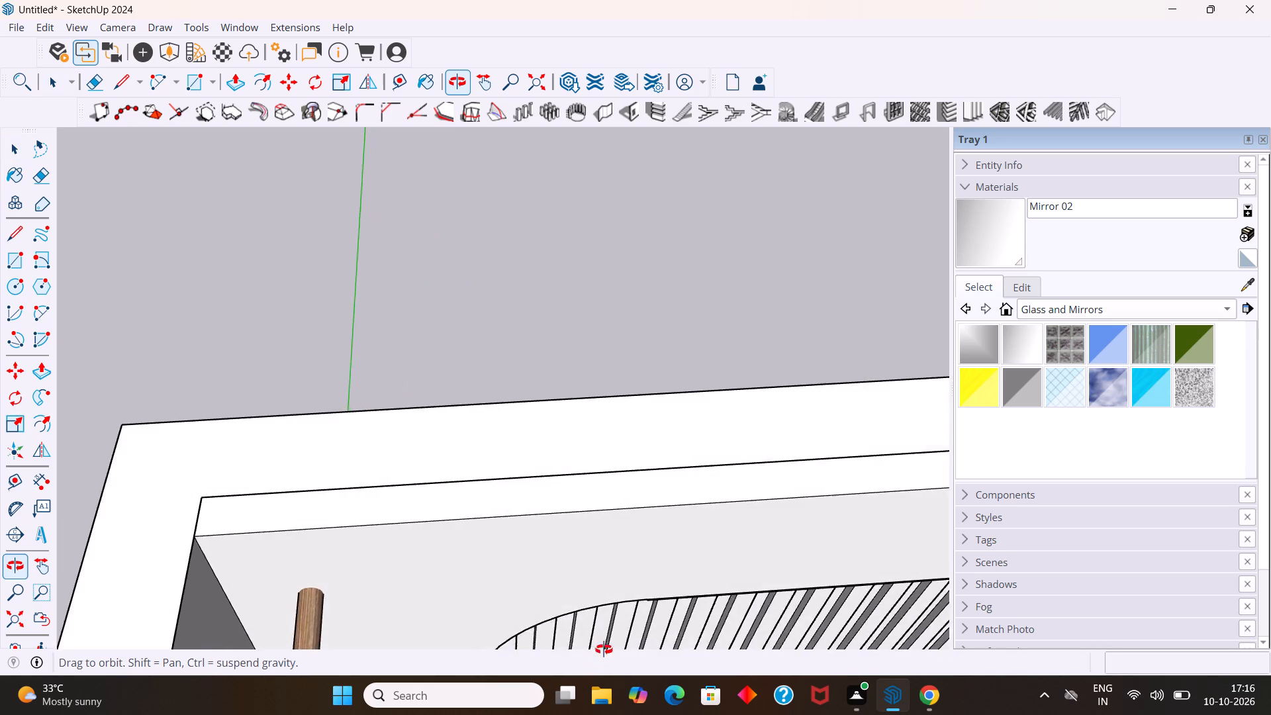
{"action": "middle_click_drag", "start_coordinate": [604, 649], "coordinate": [608, 407]}
{"action": "scroll", "coordinate": [613, 396], "scroll_direction": "down", "scroll_amount": 5}
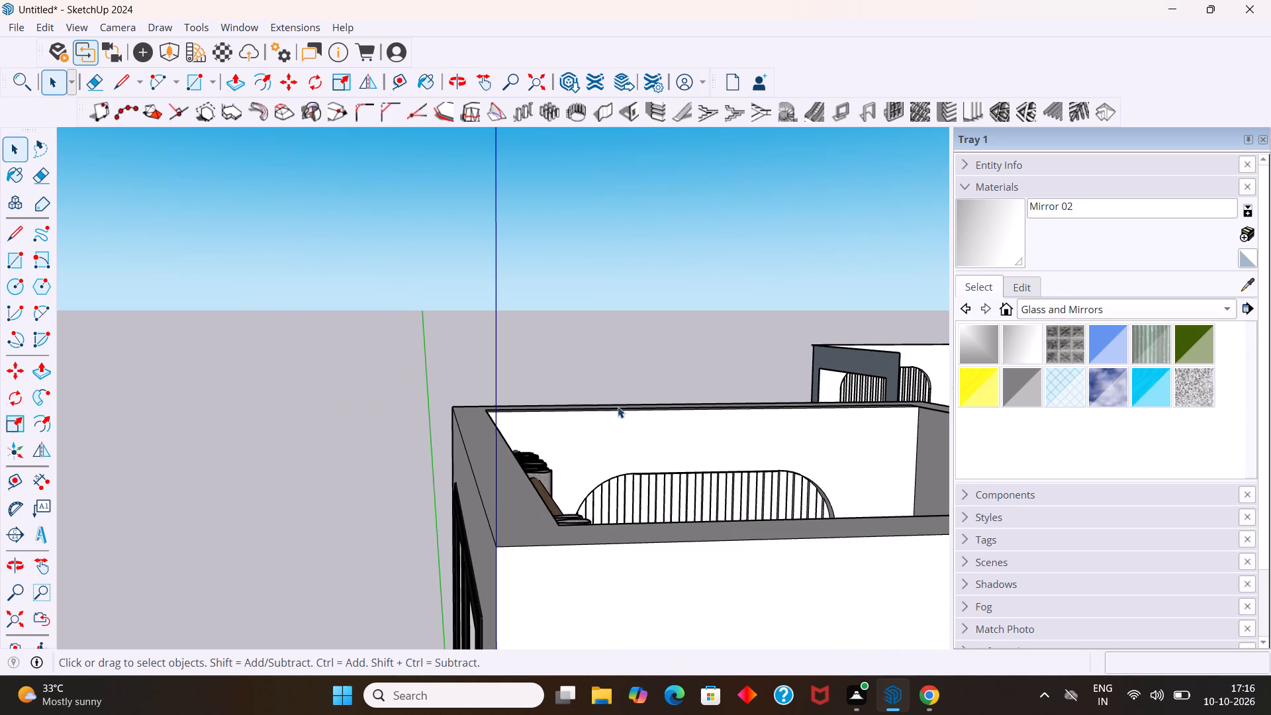
{"action": "scroll", "coordinate": [705, 507], "scroll_direction": "down", "scroll_amount": 10}
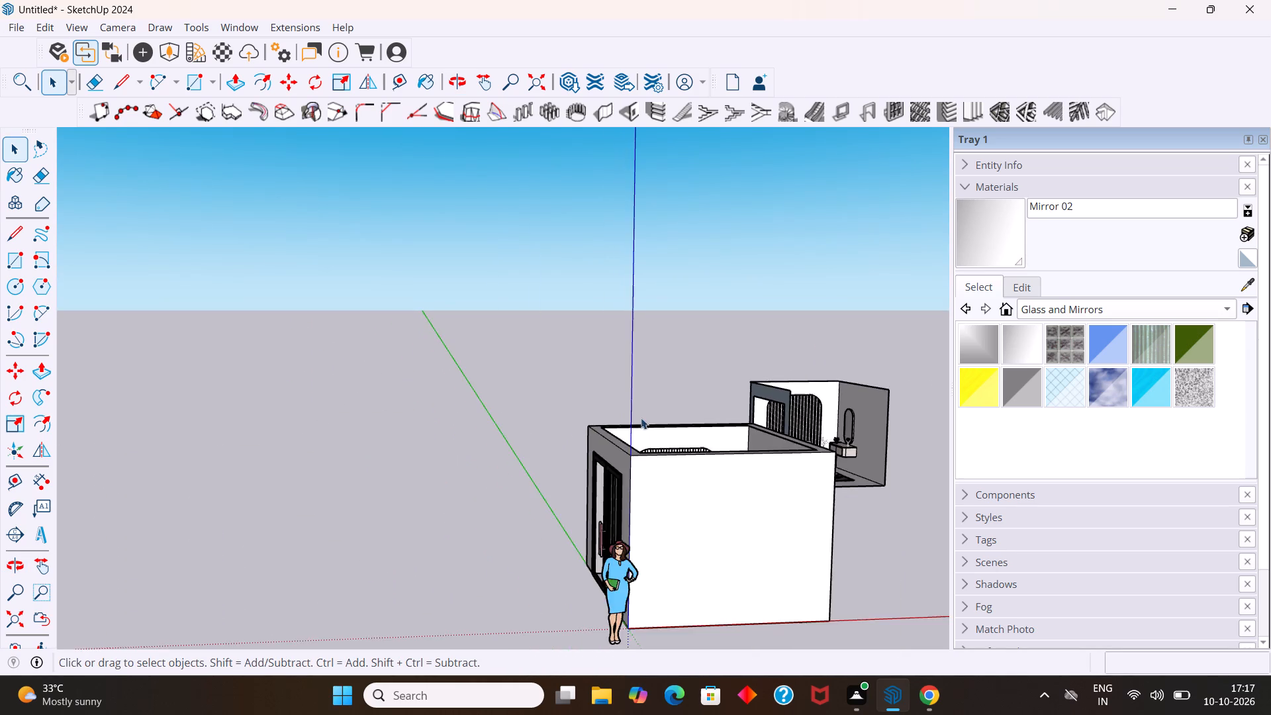
{"action": "scroll", "coordinate": [616, 372], "scroll_direction": "down", "scroll_amount": 5}
{"action": "left_click", "coordinate": [876, 421]}
{"action": "scroll", "coordinate": [869, 416], "scroll_direction": "up", "scroll_amount": 4}
{"action": "middle_click_drag", "start_coordinate": [852, 397], "coordinate": [748, 410]}
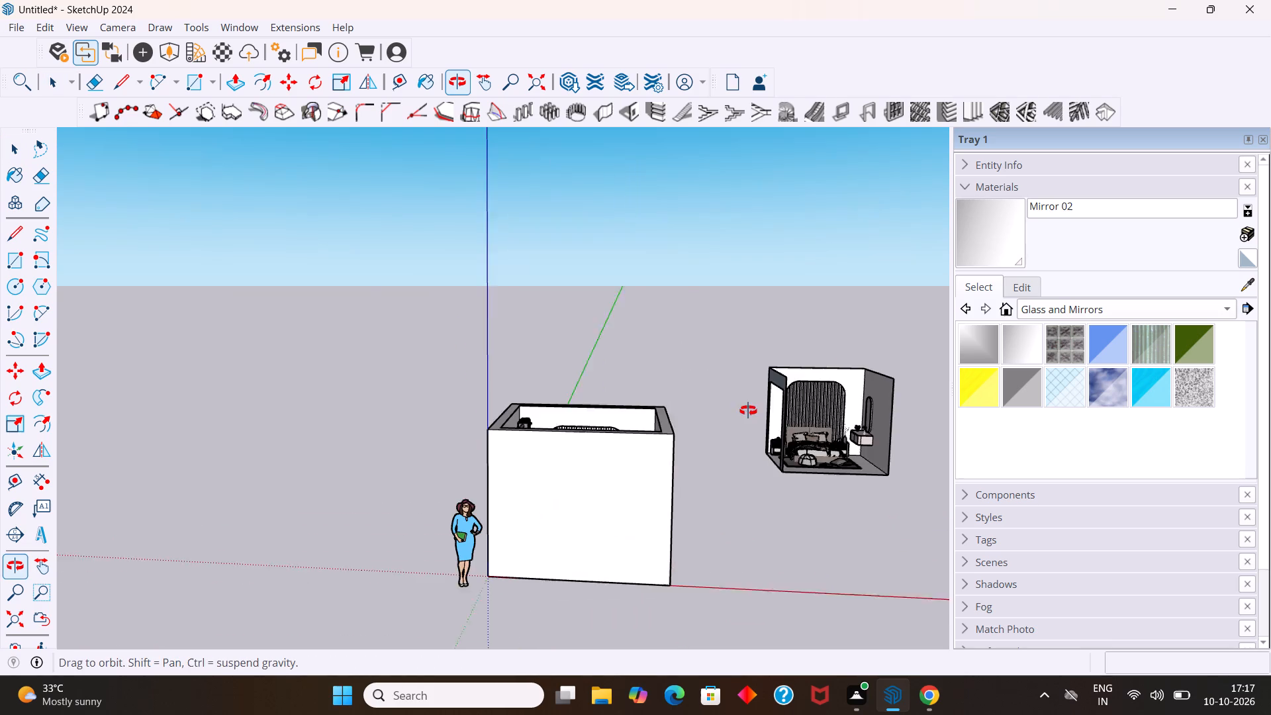
{"action": "middle_click_drag", "start_coordinate": [748, 410], "coordinate": [747, 410]}
{"action": "scroll", "coordinate": [818, 403], "scroll_direction": "up", "scroll_amount": 15}
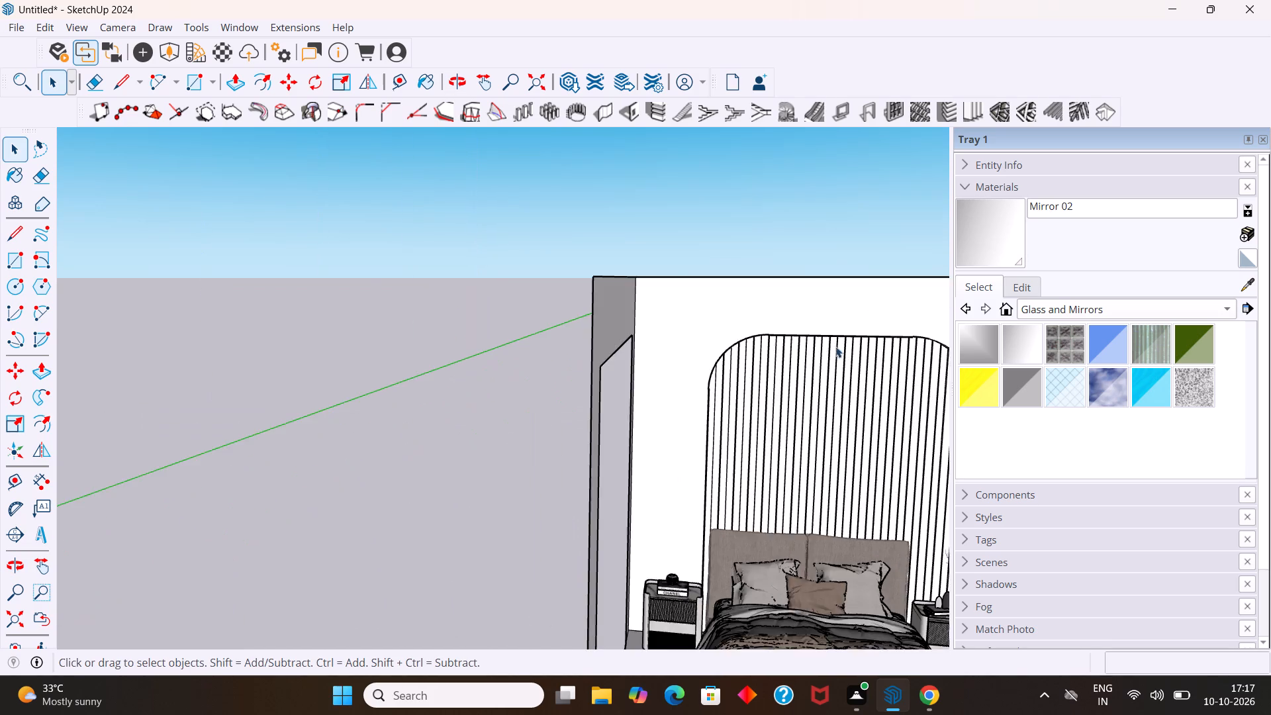
{"action": "scroll", "coordinate": [797, 331], "scroll_direction": "down", "scroll_amount": 6}
{"action": "scroll", "coordinate": [669, 270], "scroll_direction": "down", "scroll_amount": 2}
{"action": "scroll", "coordinate": [669, 270], "scroll_direction": "up", "scroll_amount": 1}
{"action": "scroll", "coordinate": [669, 270], "scroll_direction": "down", "scroll_amount": 3}
{"action": "scroll", "coordinate": [947, 359], "scroll_direction": "up", "scroll_amount": 9}
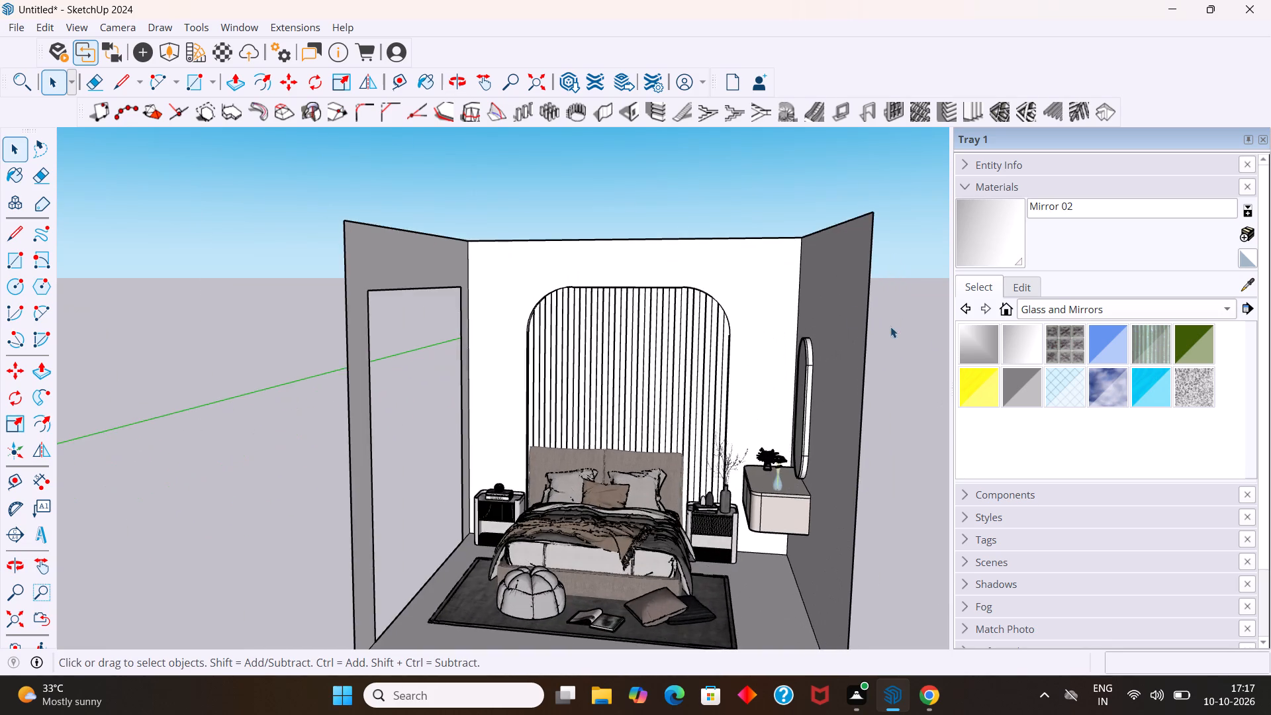
{"action": "scroll", "coordinate": [847, 306], "scroll_direction": "up", "scroll_amount": 1}
{"action": "middle_click_drag", "start_coordinate": [846, 307], "coordinate": [856, 396]}
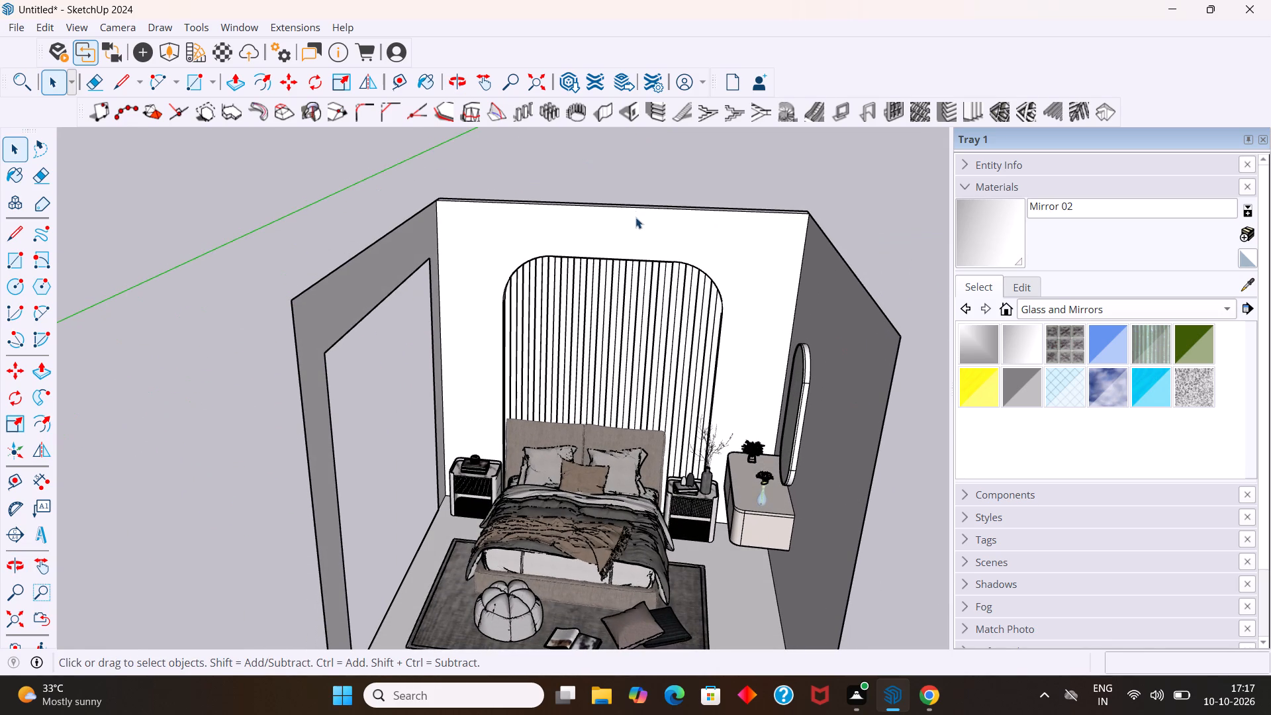
{"action": "key", "text": "t"}
{"action": "left_click", "coordinate": [641, 211]}
{"action": "key", "text": "space"}
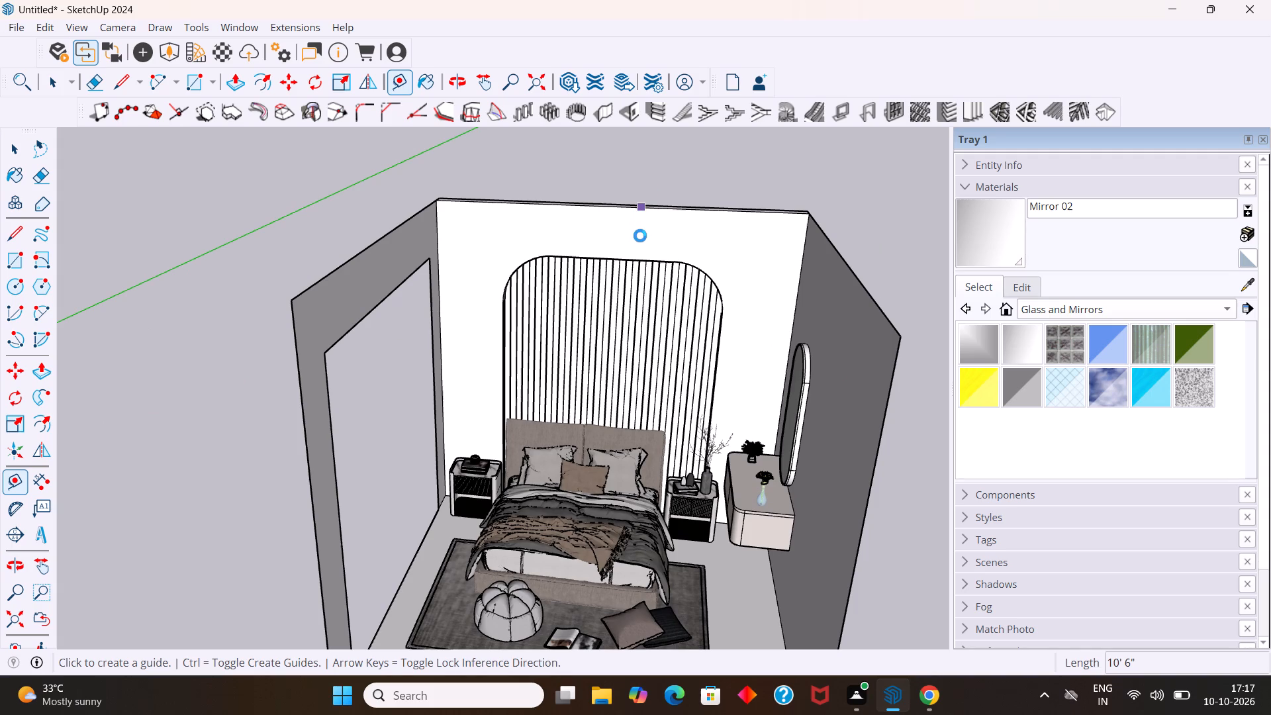
{"action": "key", "text": "space"}
{"action": "key", "text": "space"}
{"action": "key", "text": "space"}
{"action": "key", "text": "space"}
{"action": "key", "text": "space"}
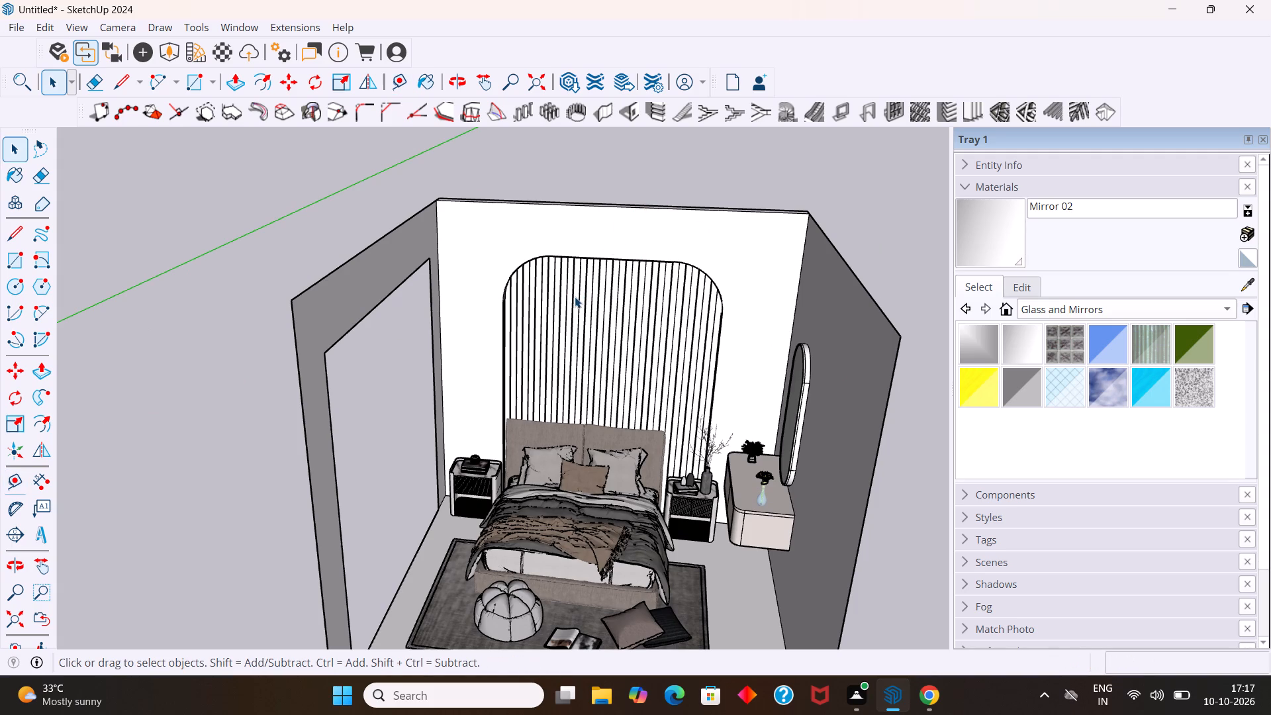
{"action": "key", "text": "space"}
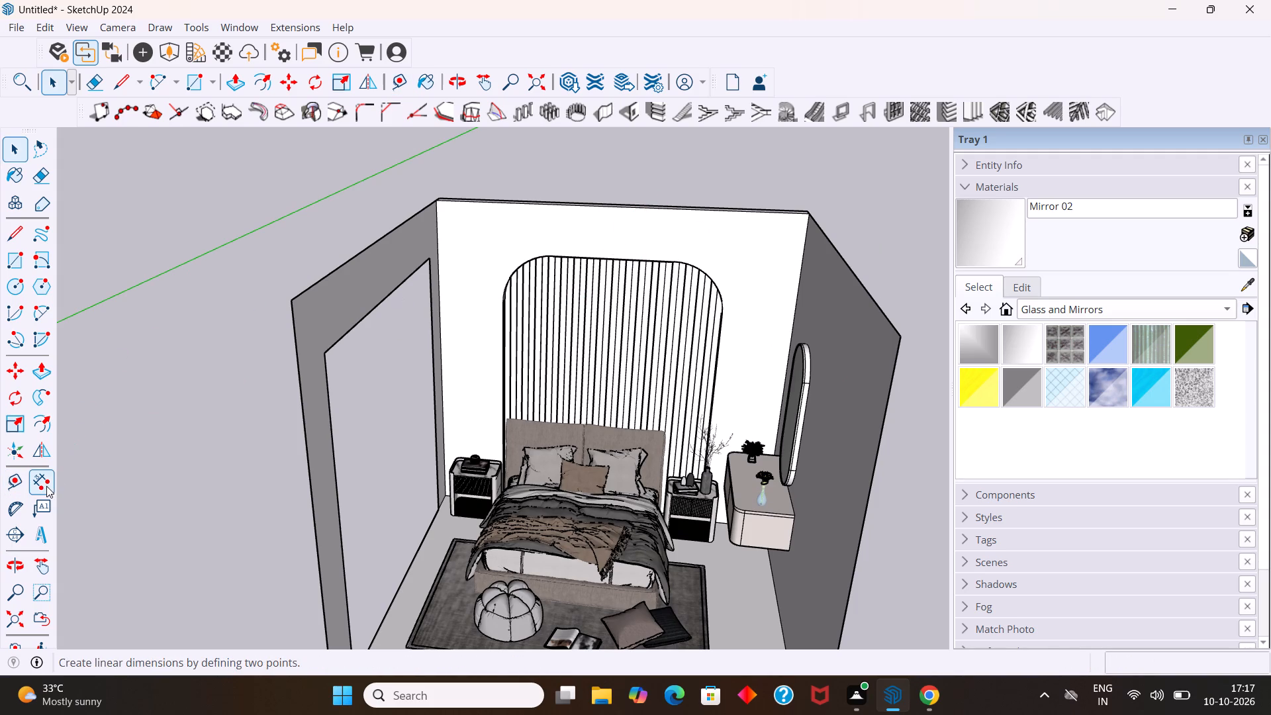
Check the vertical gap between the back wall's top edge and the slatted panel's top with the Dimension tool.
{"action": "left_click", "coordinate": [46, 486]}
{"action": "left_click", "coordinate": [653, 209]}
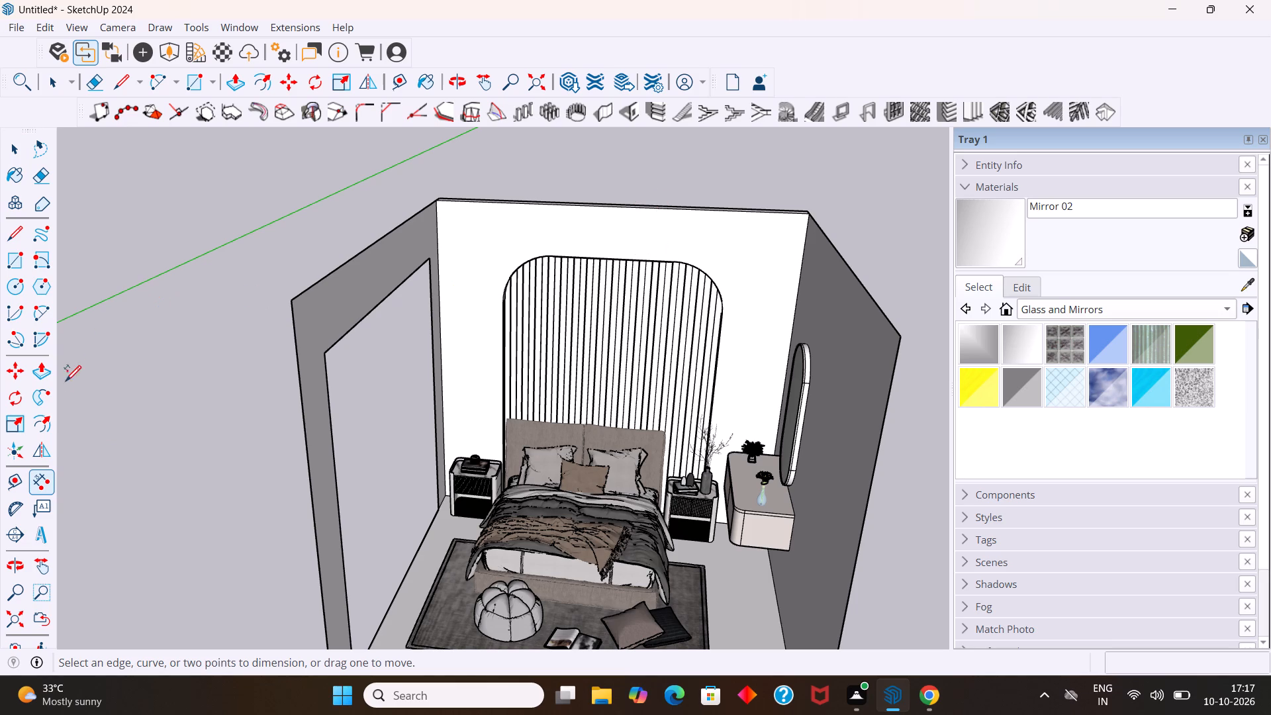
{"action": "left_click", "coordinate": [36, 485]}
{"action": "scroll", "coordinate": [646, 207], "scroll_direction": "up", "scroll_amount": 4}
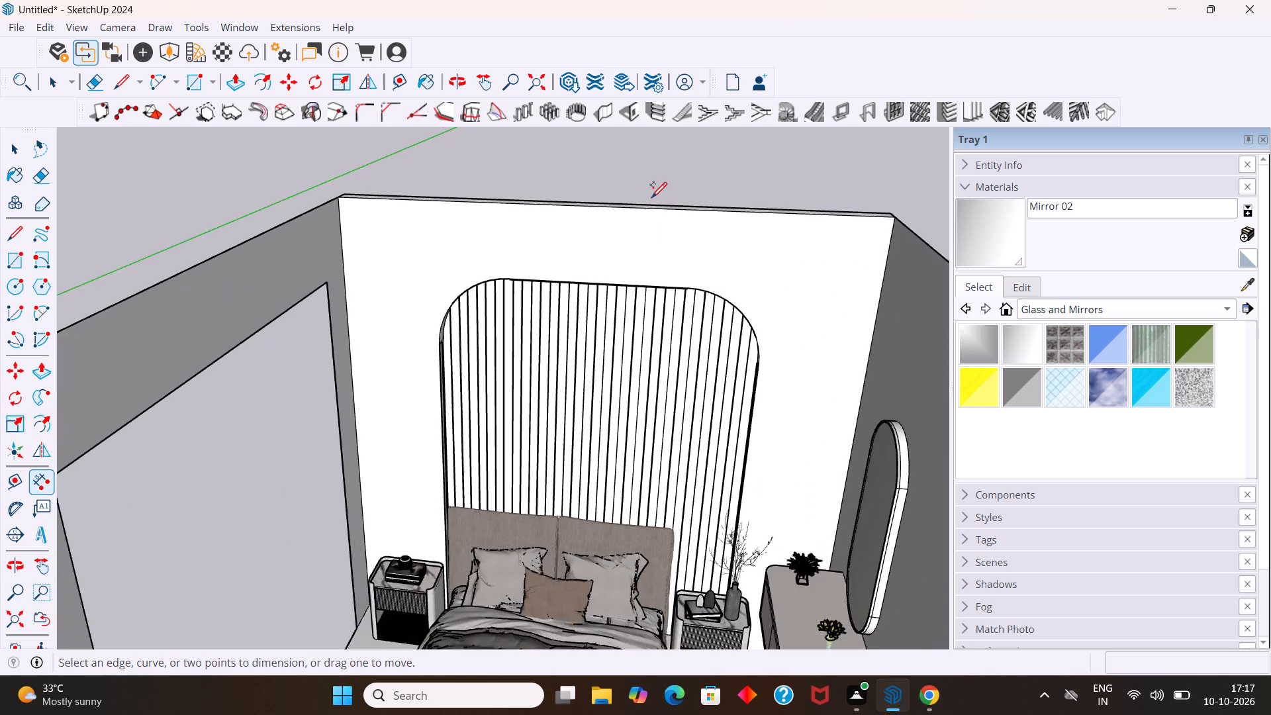
{"action": "scroll", "coordinate": [651, 197], "scroll_direction": "up", "scroll_amount": 3}
{"action": "left_click", "coordinate": [612, 317]}
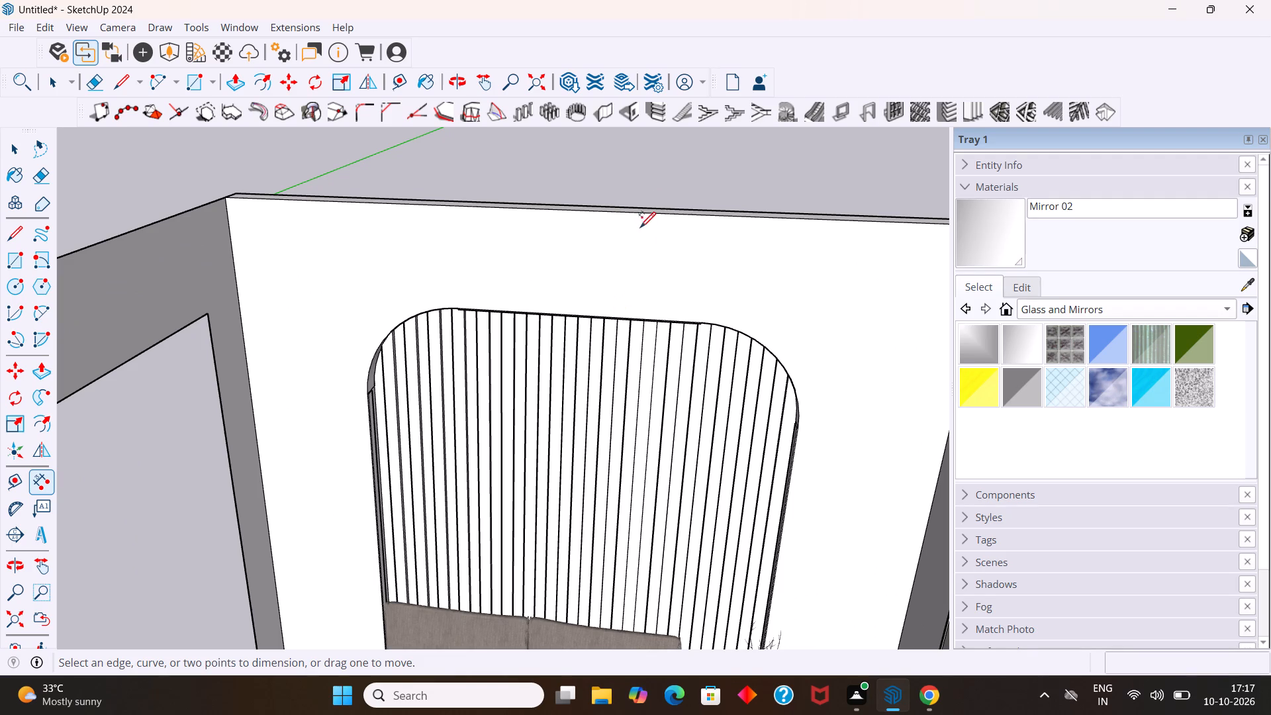
{"action": "left_click", "coordinate": [641, 212]}
{"action": "key", "text": "space"}
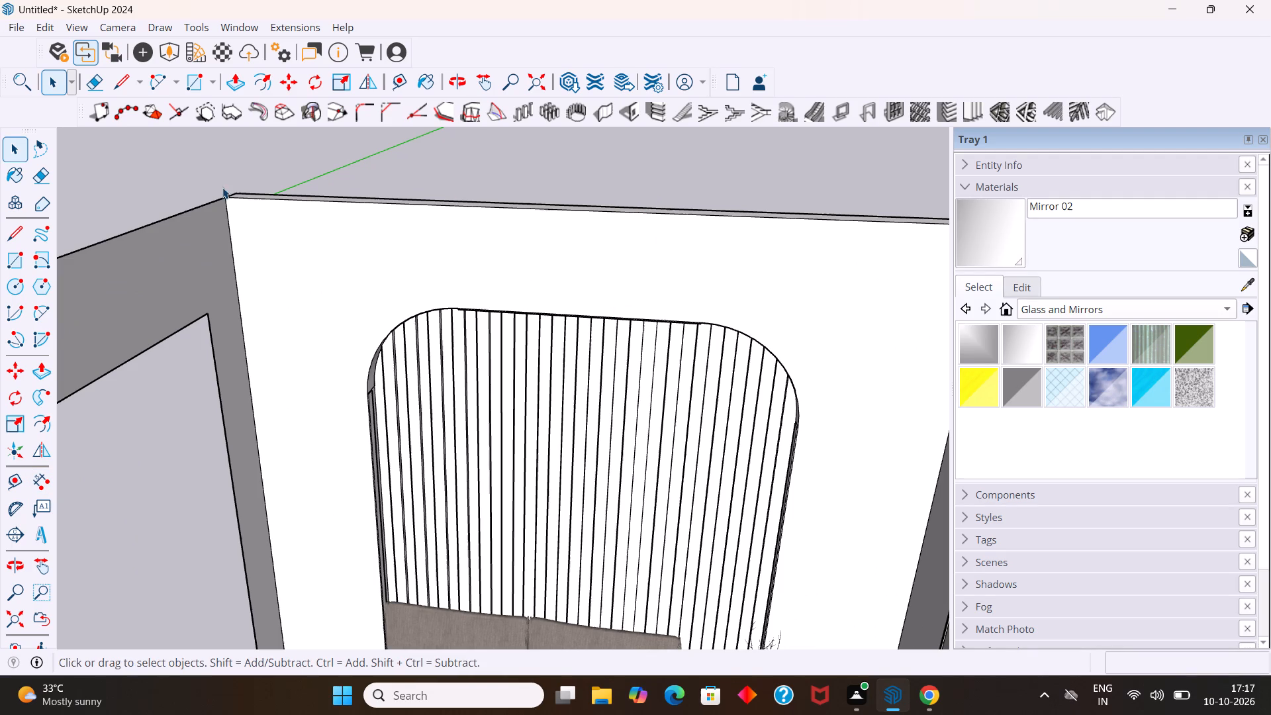
{"action": "left_click_drag", "start_coordinate": [36, 483], "coordinate": [43, 483]}
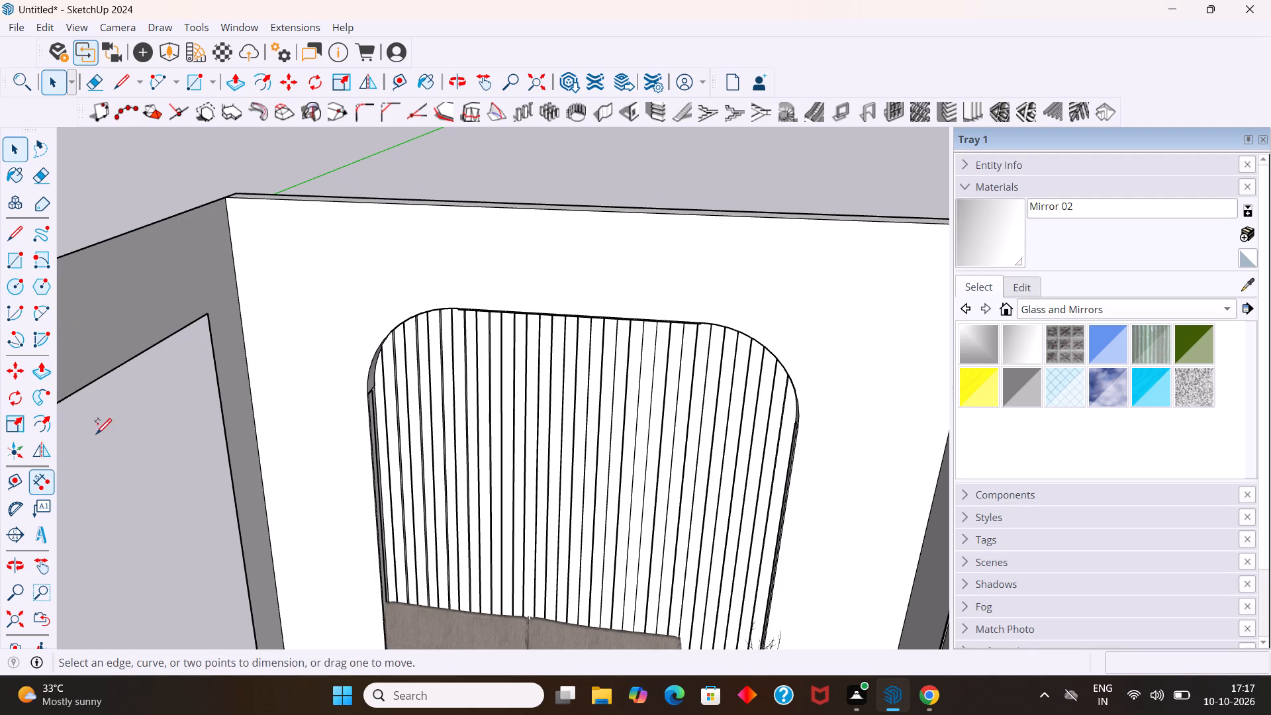
{"action": "left_click", "coordinate": [579, 213]}
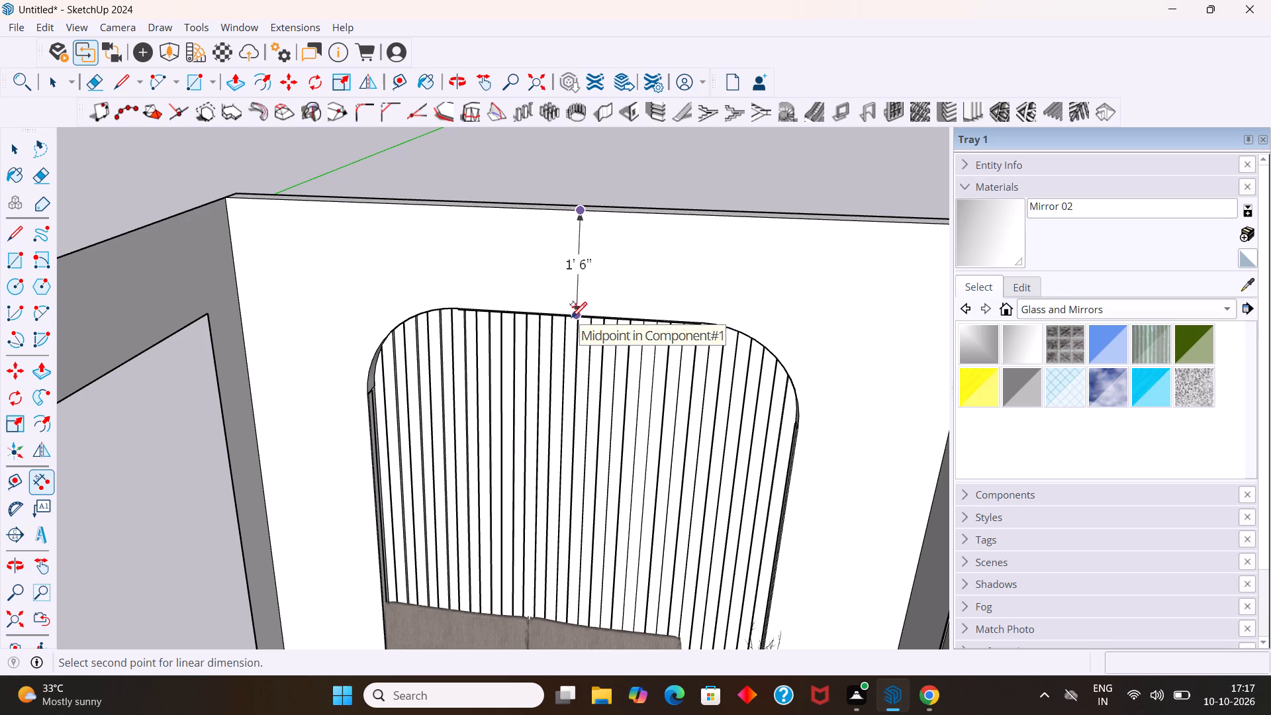
{"action": "key", "text": "space"}
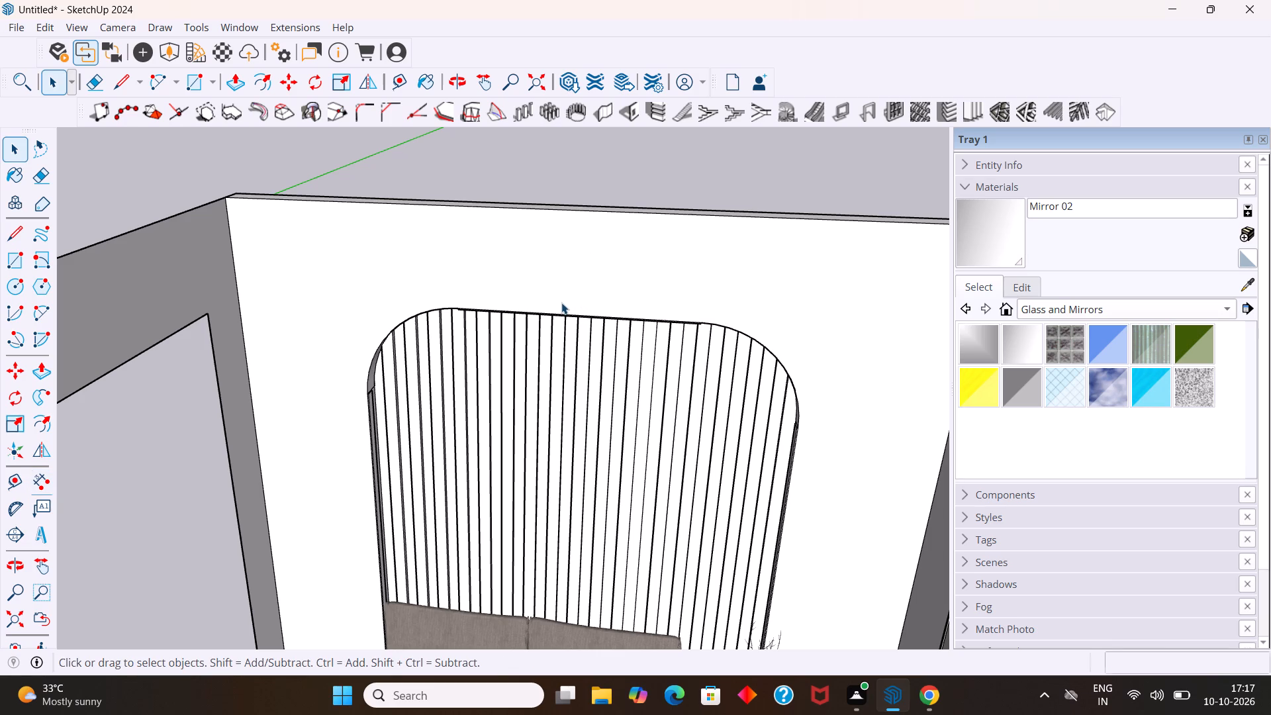
Draw a rectangle about 1' 4 3/4" high and 10' 6" wide along the top of the back wall above the slatted panel.
{"action": "key", "text": "r"}
{"action": "left_click", "coordinate": [228, 197]}
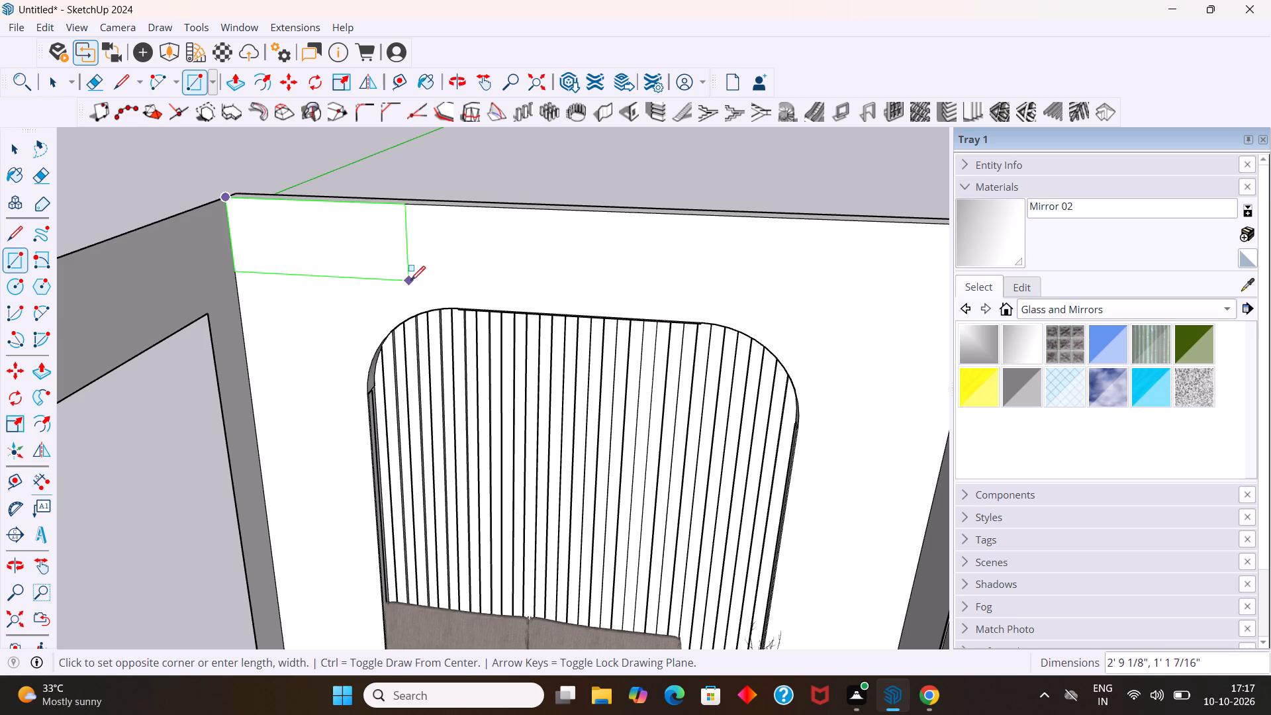
{"action": "scroll", "coordinate": [424, 288], "scroll_direction": "down", "scroll_amount": 4}
{"action": "scroll", "coordinate": [711, 316], "scroll_direction": "up", "scroll_amount": 3}
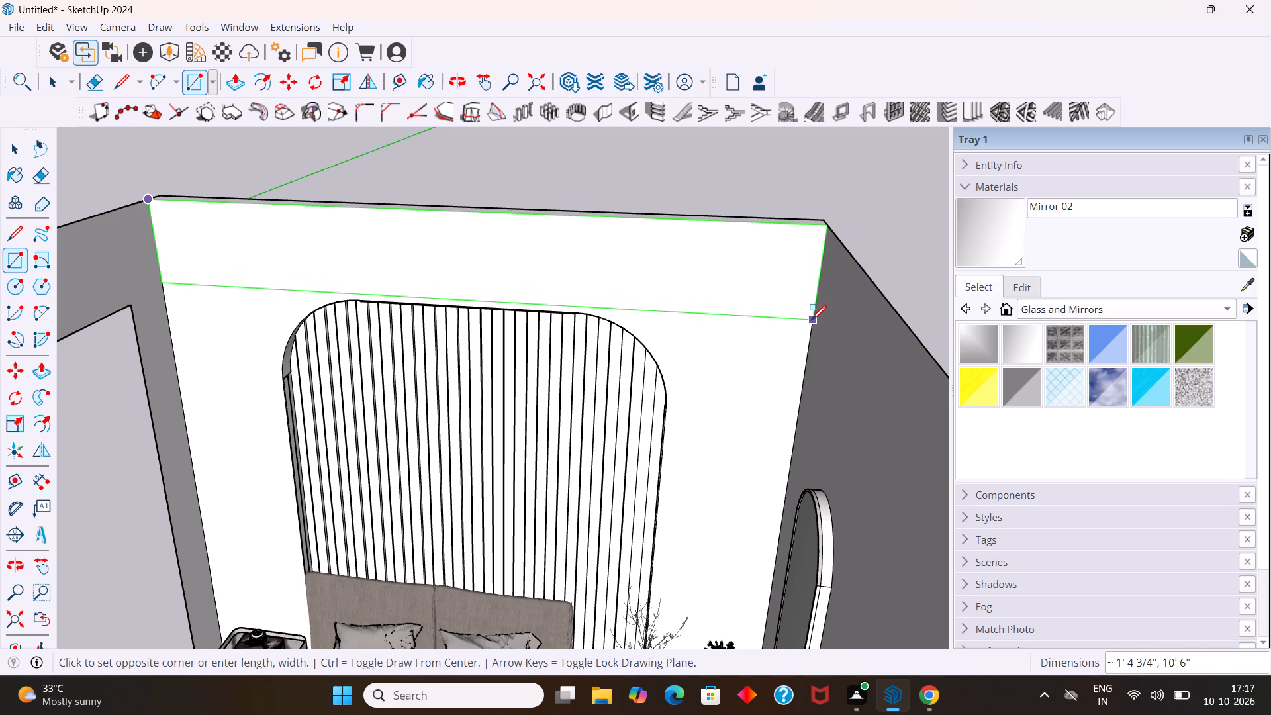
{"action": "left_click", "coordinate": [812, 320]}
{"action": "key", "text": "space"}
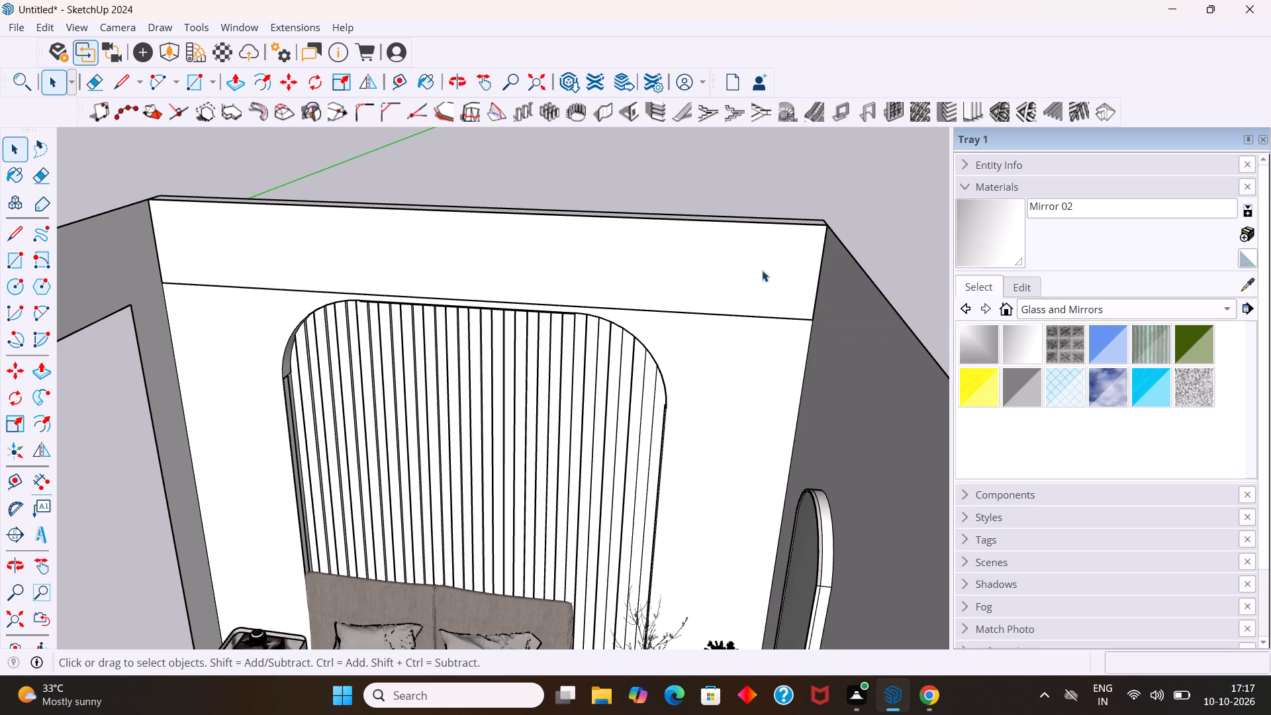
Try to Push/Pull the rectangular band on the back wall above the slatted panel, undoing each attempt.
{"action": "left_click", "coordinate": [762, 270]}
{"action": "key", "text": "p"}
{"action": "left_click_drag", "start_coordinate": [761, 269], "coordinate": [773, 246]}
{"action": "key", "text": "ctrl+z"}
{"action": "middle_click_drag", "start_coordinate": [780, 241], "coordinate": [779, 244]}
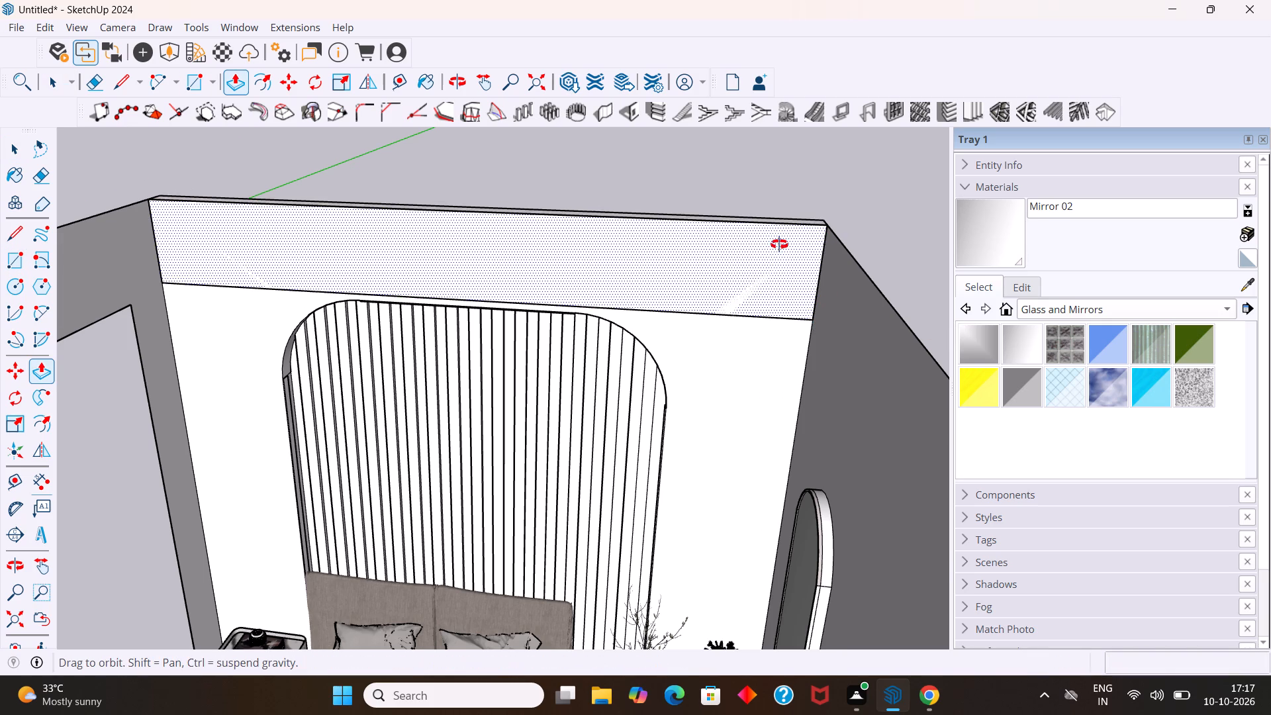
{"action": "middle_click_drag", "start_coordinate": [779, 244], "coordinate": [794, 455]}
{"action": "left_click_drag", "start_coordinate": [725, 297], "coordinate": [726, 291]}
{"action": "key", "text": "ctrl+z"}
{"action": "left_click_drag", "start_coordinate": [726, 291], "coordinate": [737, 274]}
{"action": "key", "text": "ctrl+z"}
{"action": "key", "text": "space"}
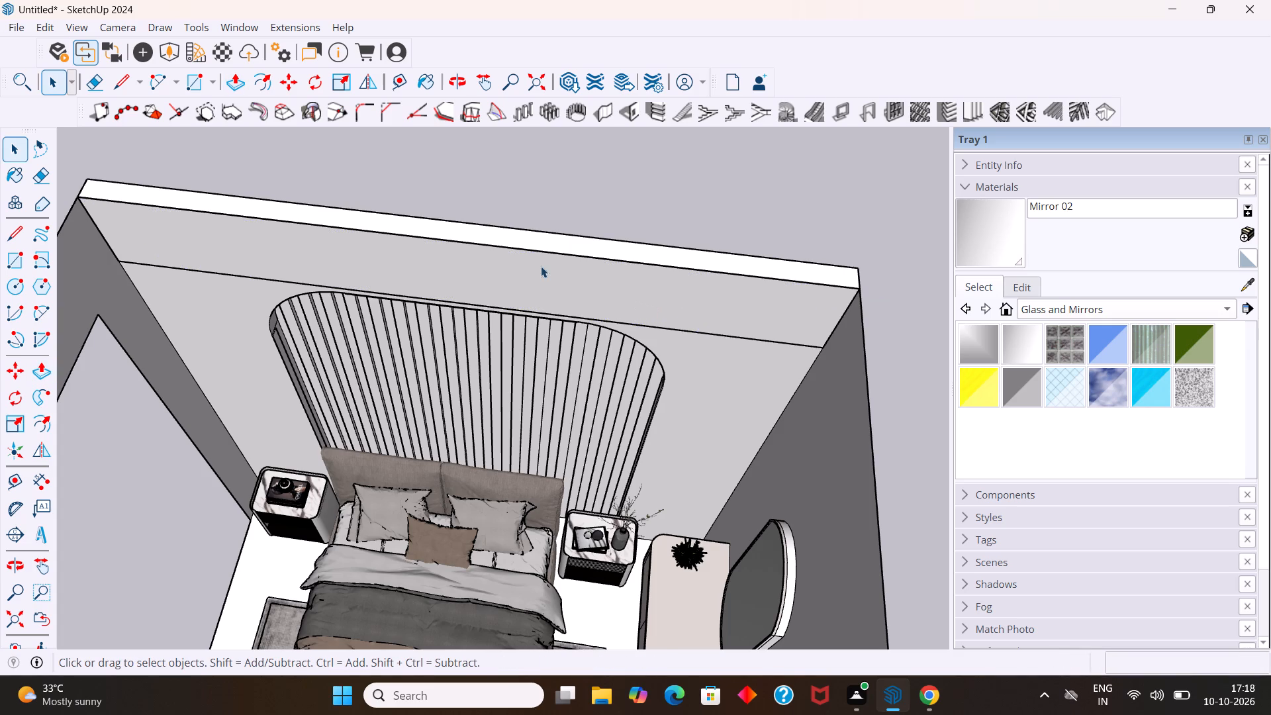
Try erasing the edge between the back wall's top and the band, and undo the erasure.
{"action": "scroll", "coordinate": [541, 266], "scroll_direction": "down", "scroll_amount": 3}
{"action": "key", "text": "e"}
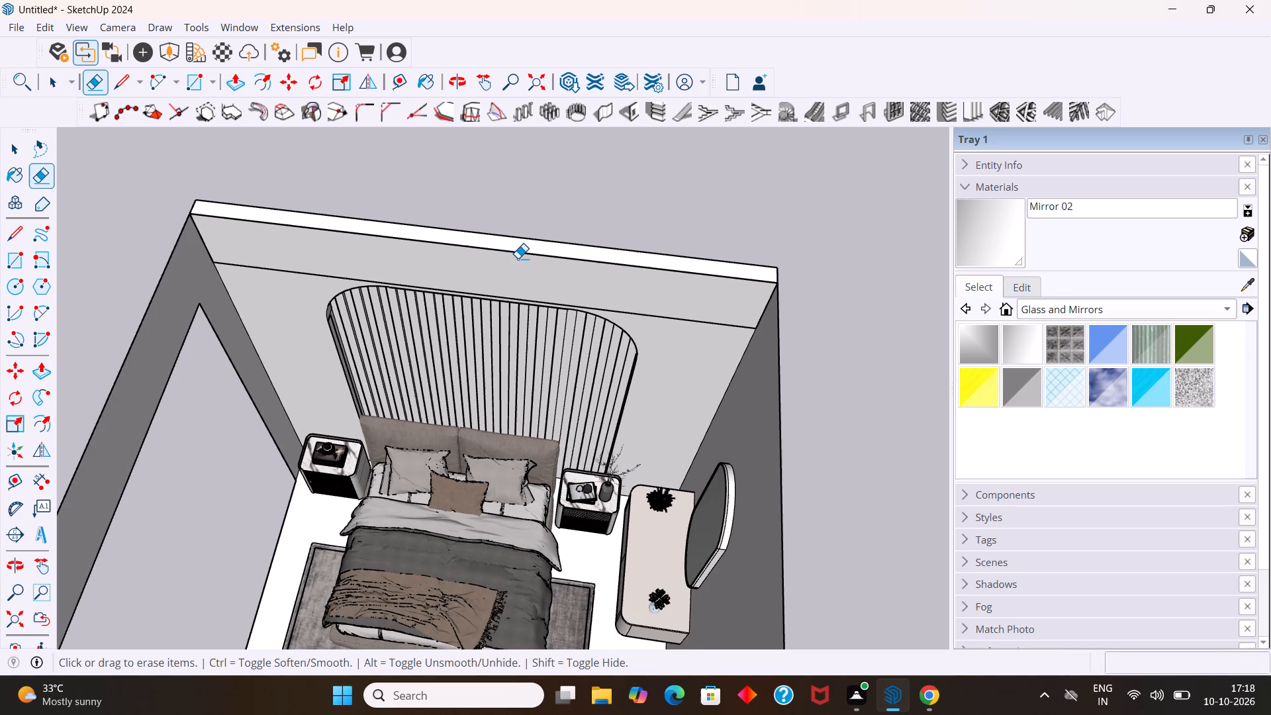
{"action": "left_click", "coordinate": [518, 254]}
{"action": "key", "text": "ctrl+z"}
Undo the rectangle drawn along the top of the back wall above the slatted panel.
{"action": "scroll", "coordinate": [533, 255], "scroll_direction": "down", "scroll_amount": 4}
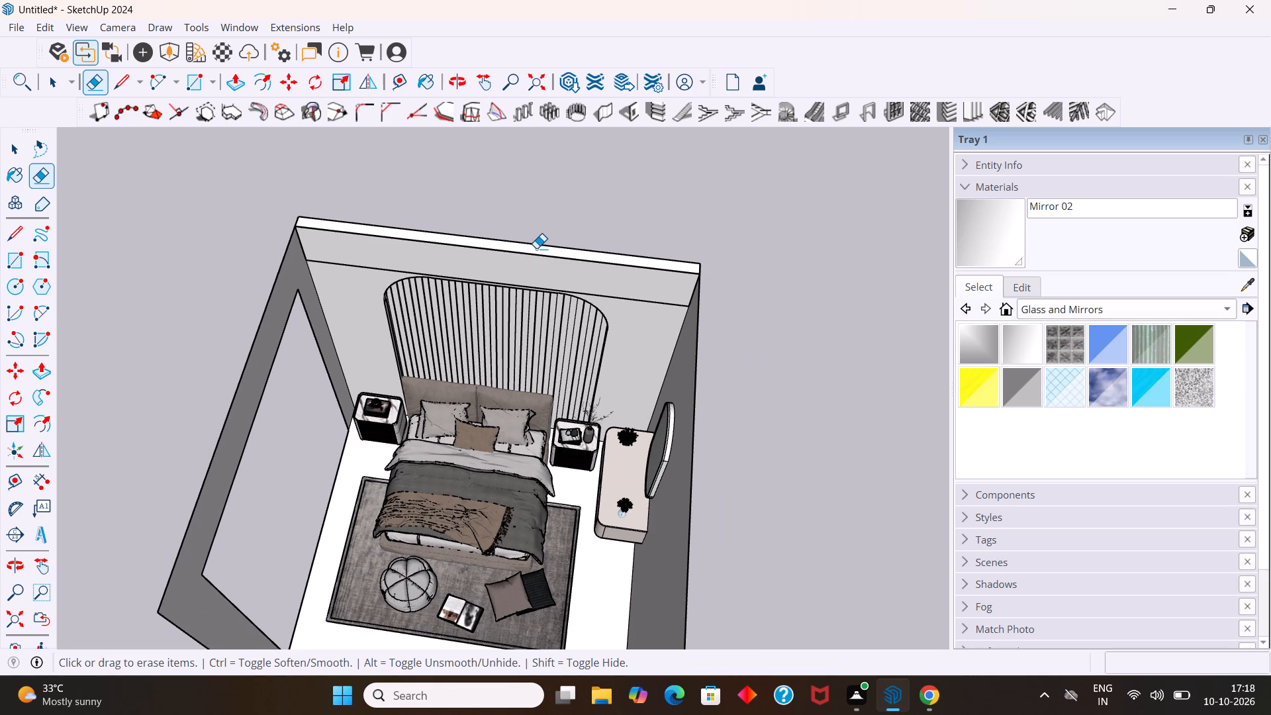
{"action": "key", "text": "space"}
{"action": "scroll", "coordinate": [538, 267], "scroll_direction": "down", "scroll_amount": 9}
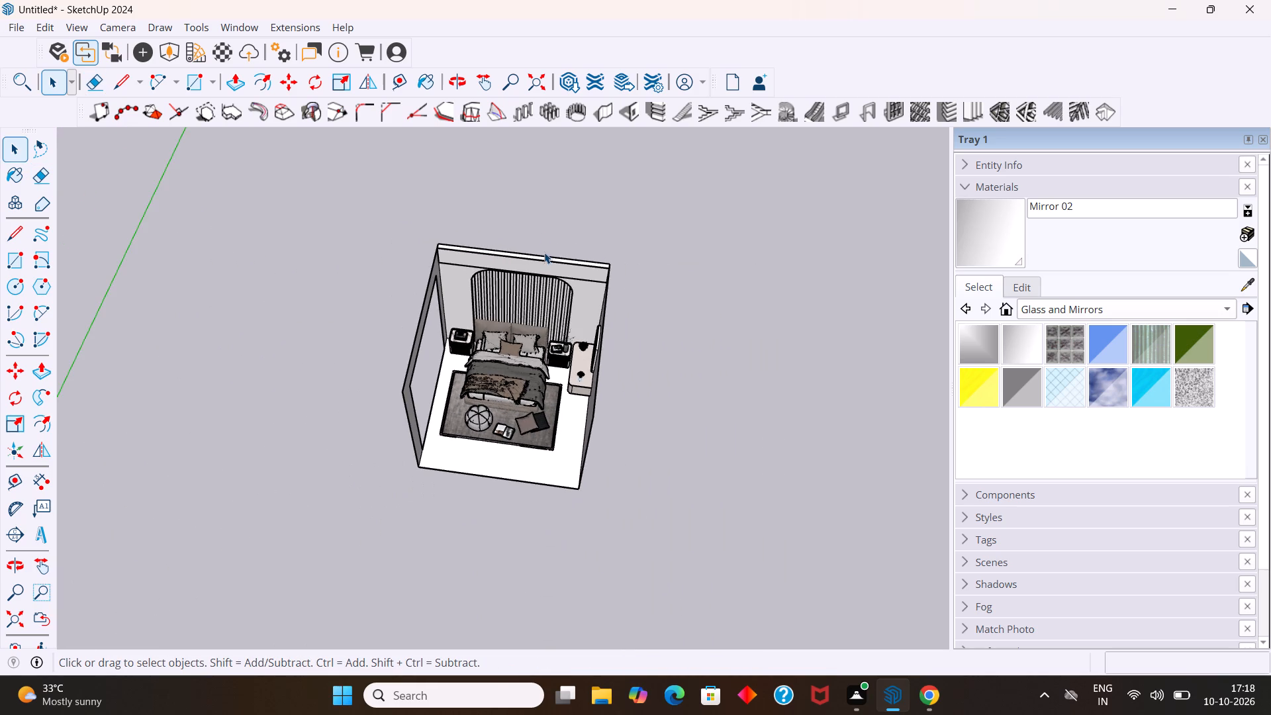
{"action": "scroll", "coordinate": [544, 248], "scroll_direction": "down", "scroll_amount": 4}
{"action": "middle_click_drag", "start_coordinate": [570, 285], "coordinate": [595, 218]}
{"action": "scroll", "coordinate": [601, 329], "scroll_direction": "up", "scroll_amount": 4}
{"action": "double_click", "coordinate": [558, 332]}
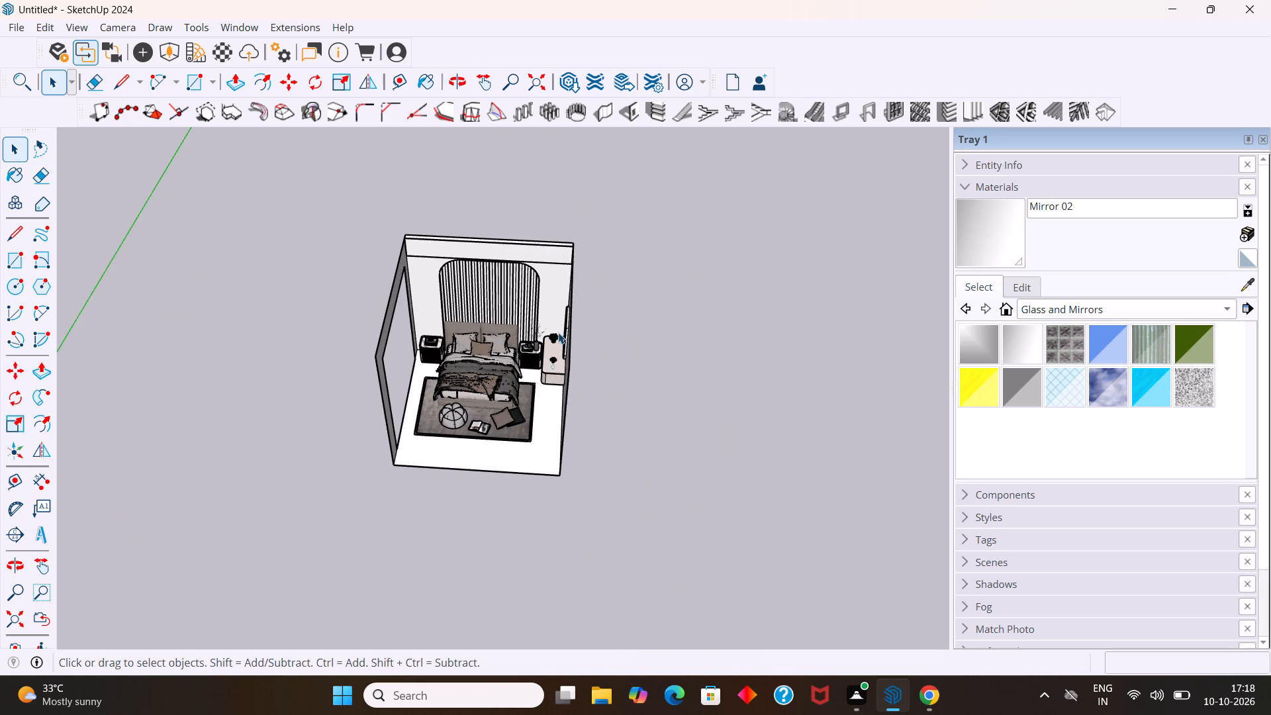
{"action": "scroll", "coordinate": [571, 309], "scroll_direction": "up", "scroll_amount": 8}
{"action": "middle_click_drag", "start_coordinate": [422, 273], "coordinate": [425, 247]}
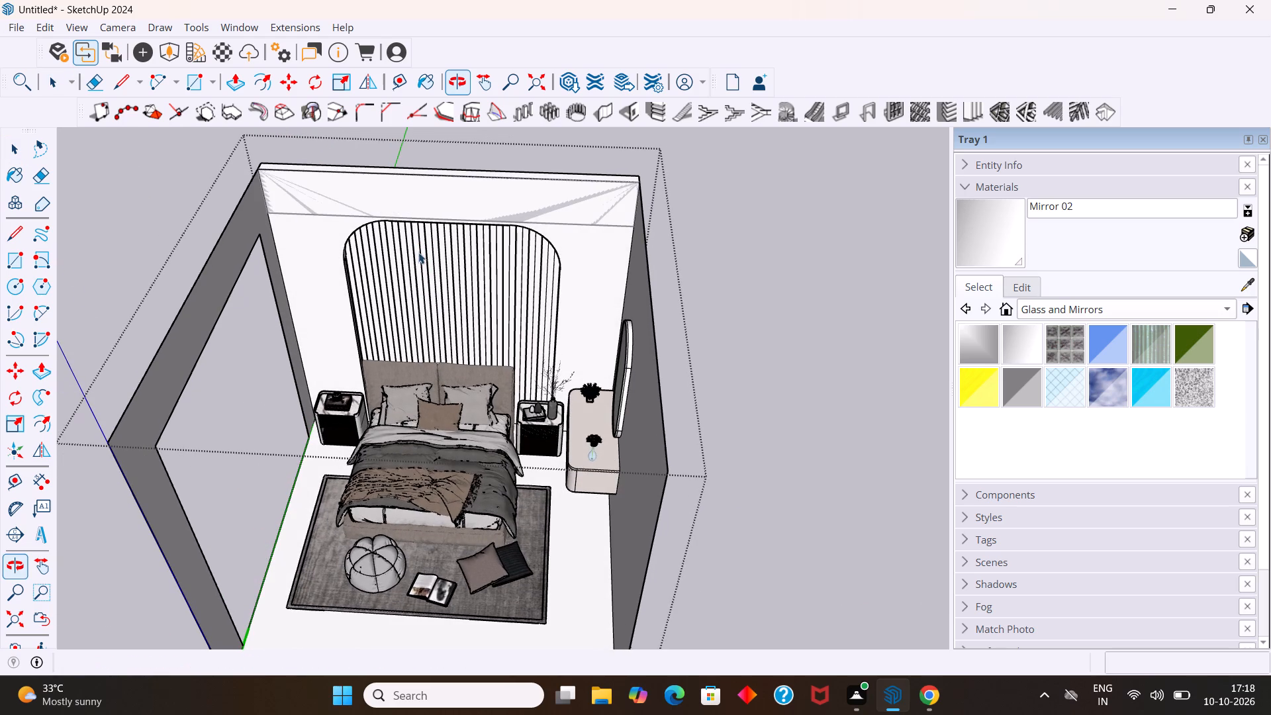
{"action": "key", "text": "ctrl+z"}
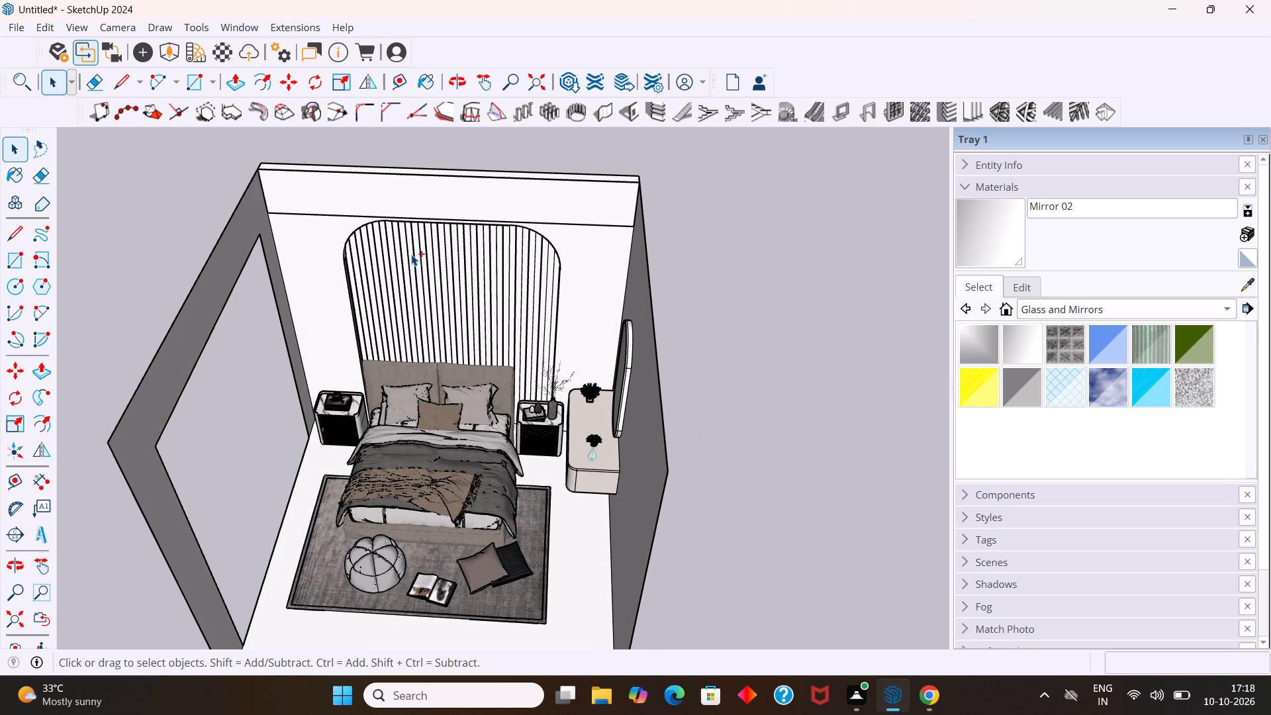
{"action": "key", "text": "ctrl+z"}
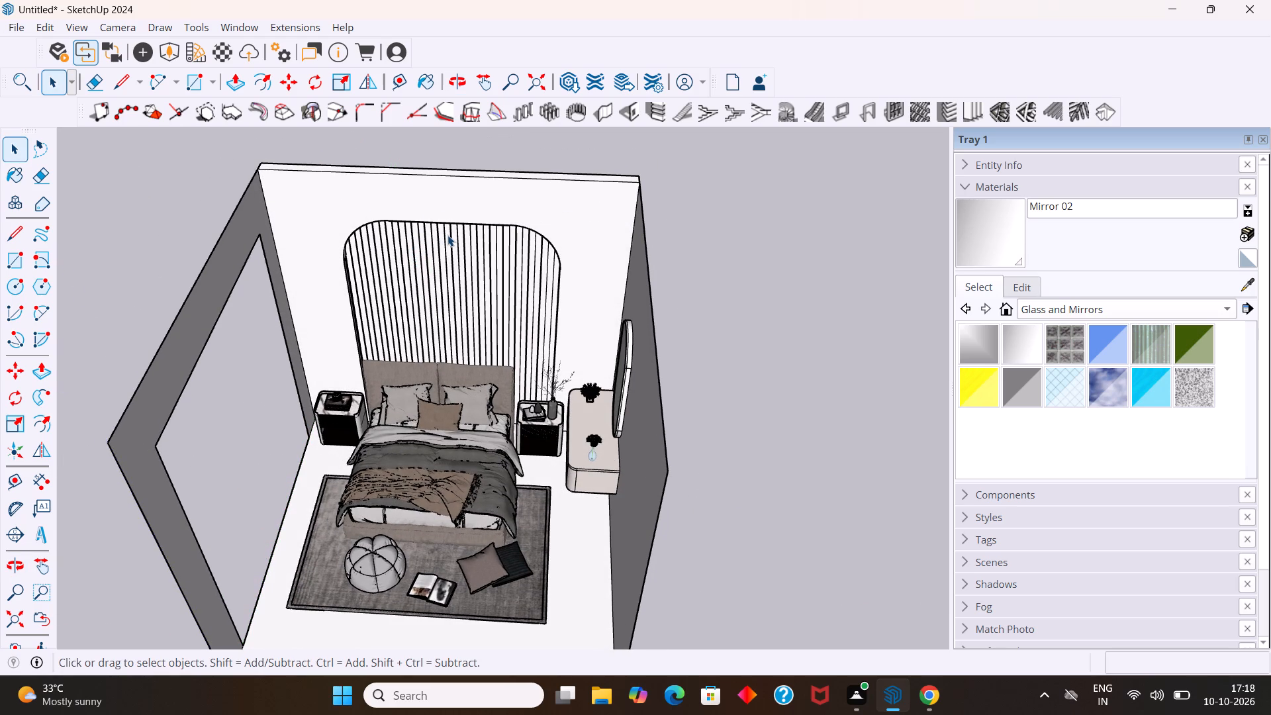
Draw a rectangle about 1' 4 7/16" high and 10' 6" wide along the top of the back wall above the slatted panel.
{"action": "key", "text": "space"}
{"action": "middle_click_drag", "start_coordinate": [388, 213], "coordinate": [381, 169]}
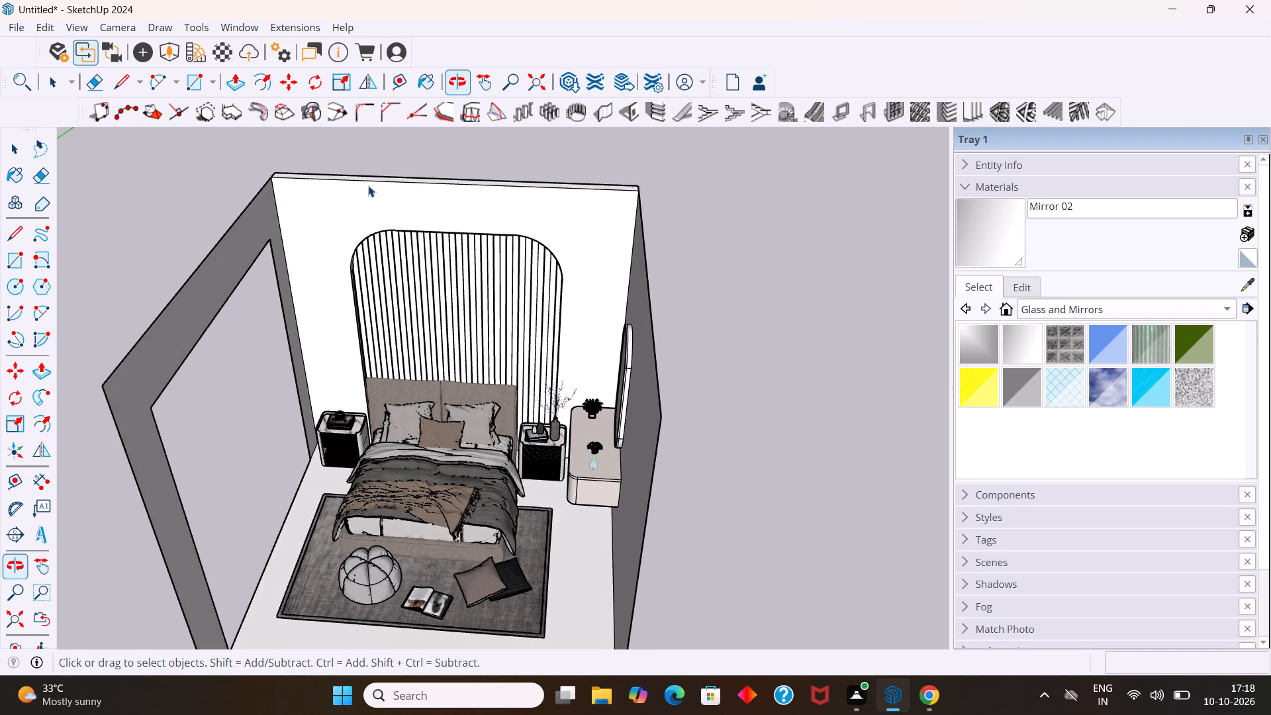
{"action": "scroll", "coordinate": [363, 187], "scroll_direction": "up", "scroll_amount": 2}
{"action": "middle_click_drag", "start_coordinate": [368, 205], "coordinate": [383, 220]}
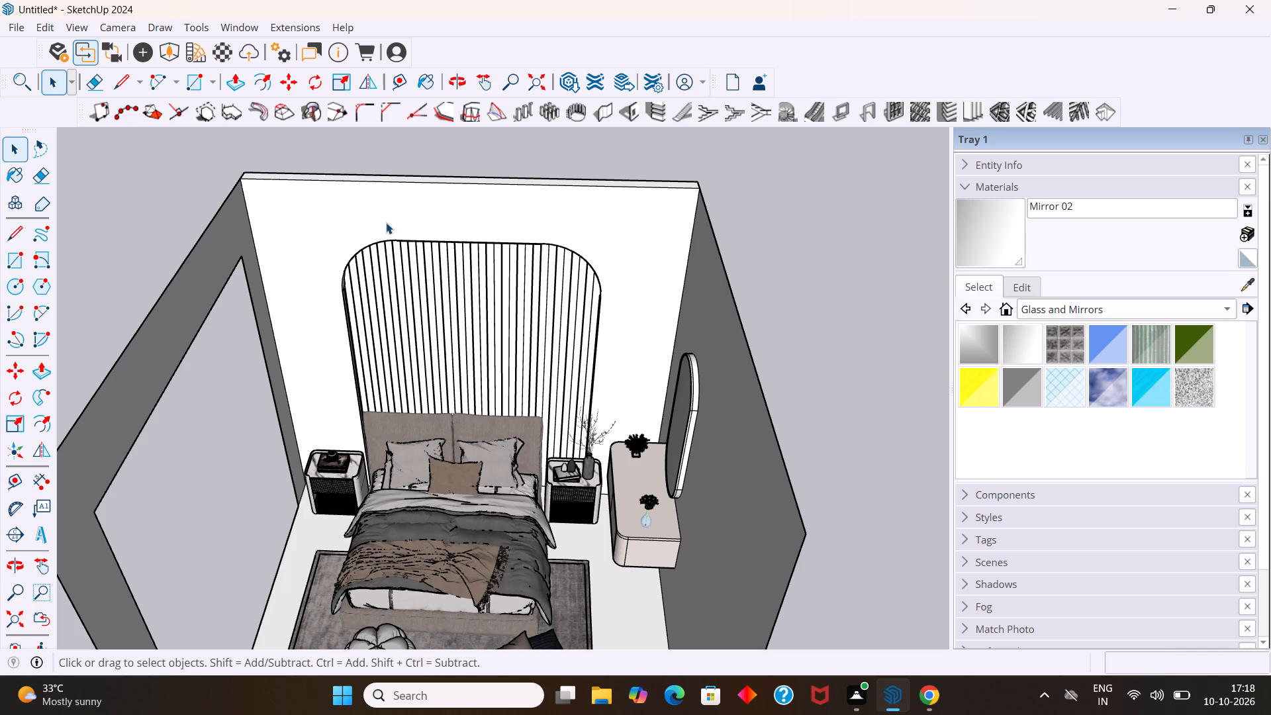
{"action": "key", "text": "r"}
{"action": "left_click", "coordinate": [243, 180]}
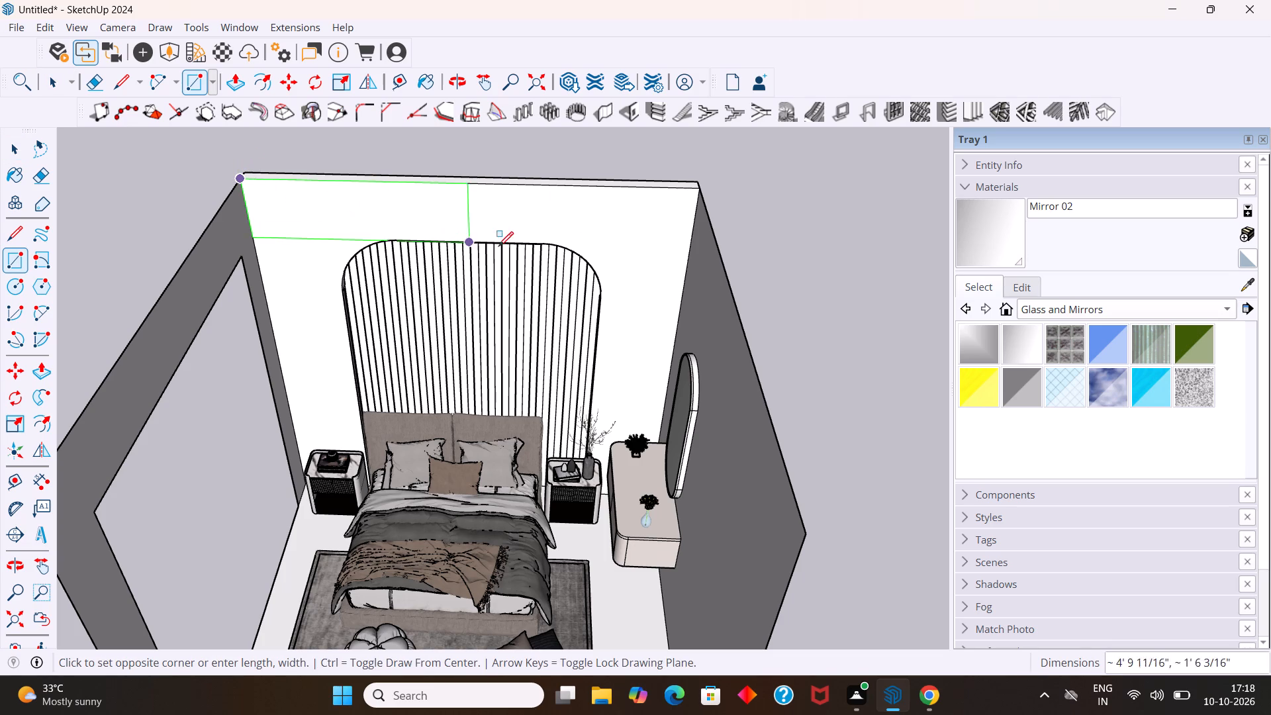
{"action": "left_click", "coordinate": [688, 242]}
{"action": "key", "text": "space"}
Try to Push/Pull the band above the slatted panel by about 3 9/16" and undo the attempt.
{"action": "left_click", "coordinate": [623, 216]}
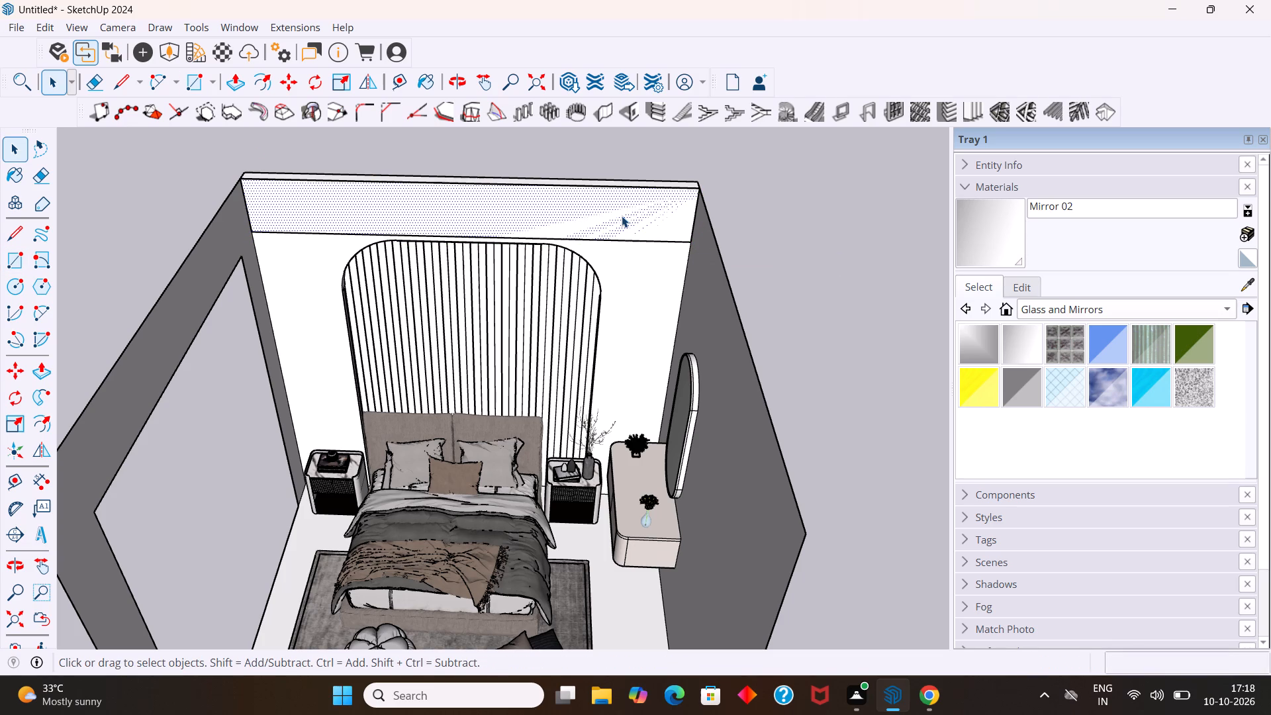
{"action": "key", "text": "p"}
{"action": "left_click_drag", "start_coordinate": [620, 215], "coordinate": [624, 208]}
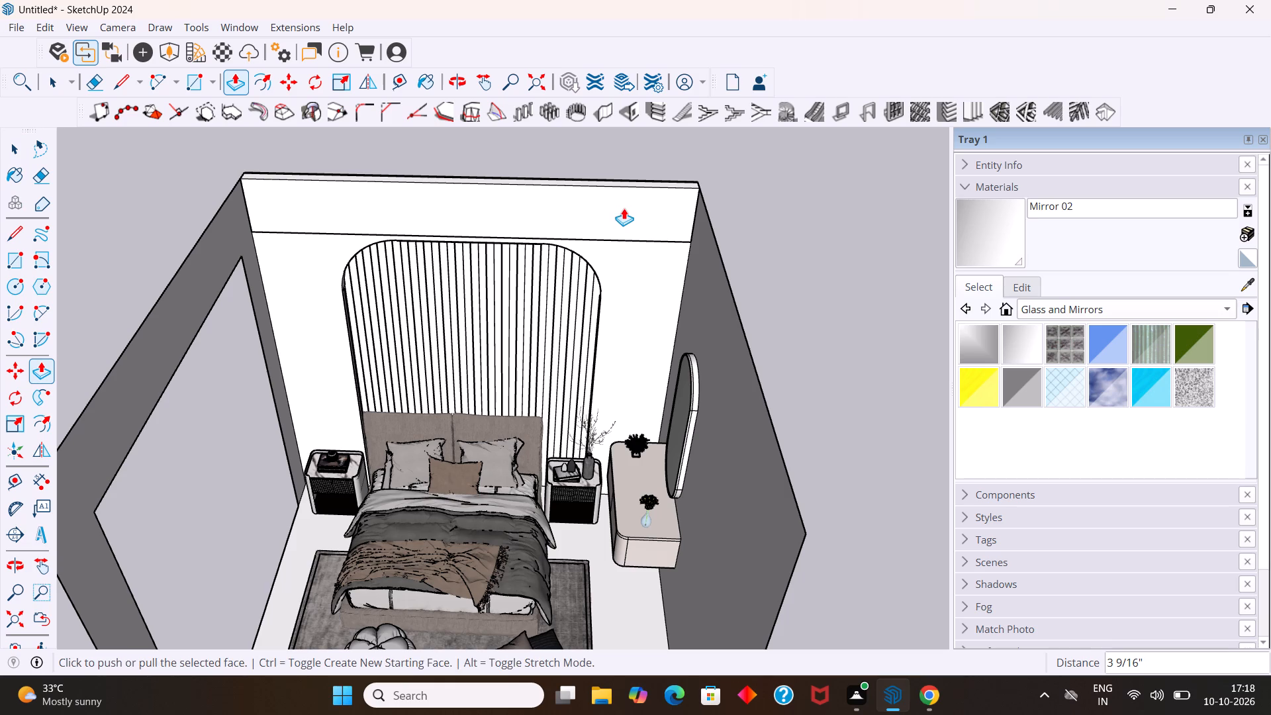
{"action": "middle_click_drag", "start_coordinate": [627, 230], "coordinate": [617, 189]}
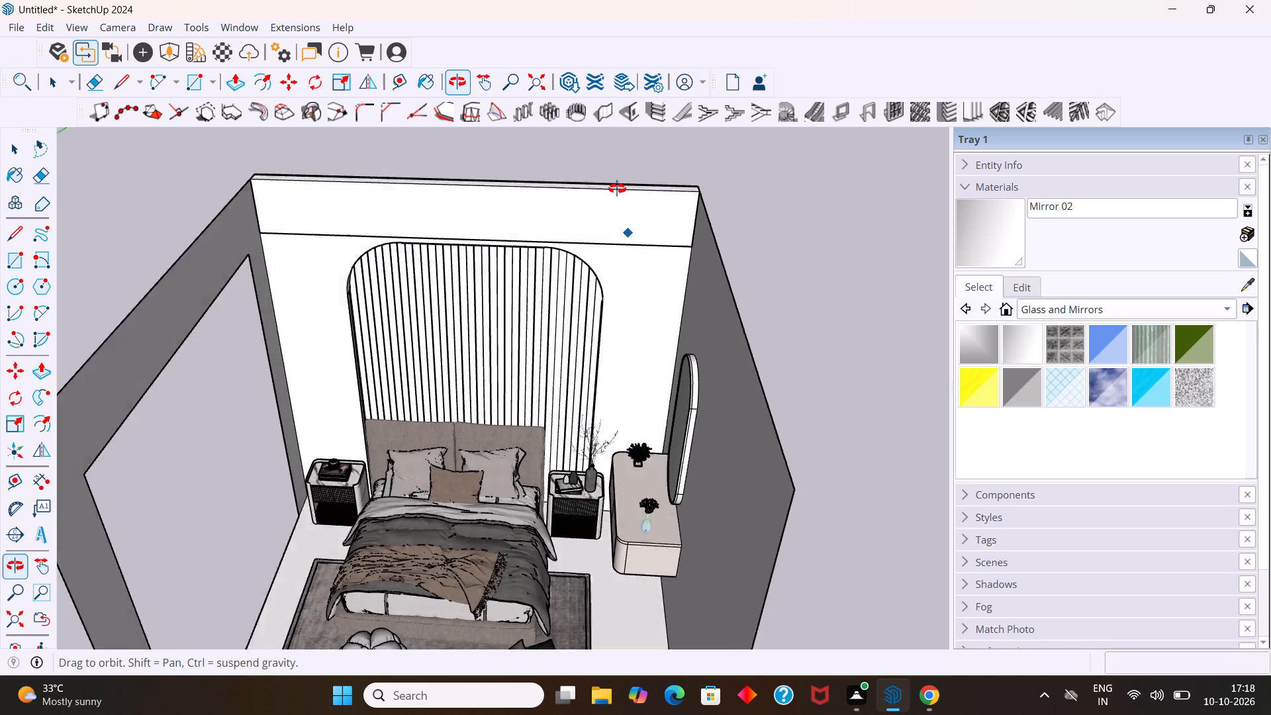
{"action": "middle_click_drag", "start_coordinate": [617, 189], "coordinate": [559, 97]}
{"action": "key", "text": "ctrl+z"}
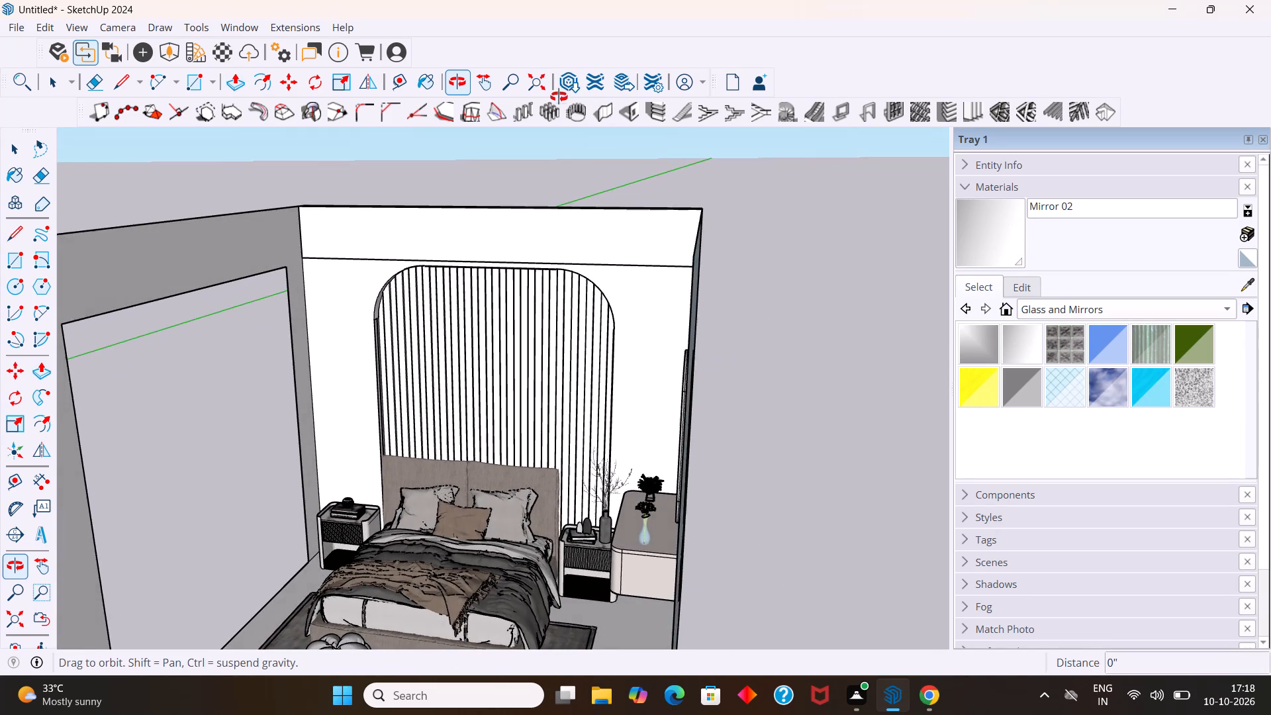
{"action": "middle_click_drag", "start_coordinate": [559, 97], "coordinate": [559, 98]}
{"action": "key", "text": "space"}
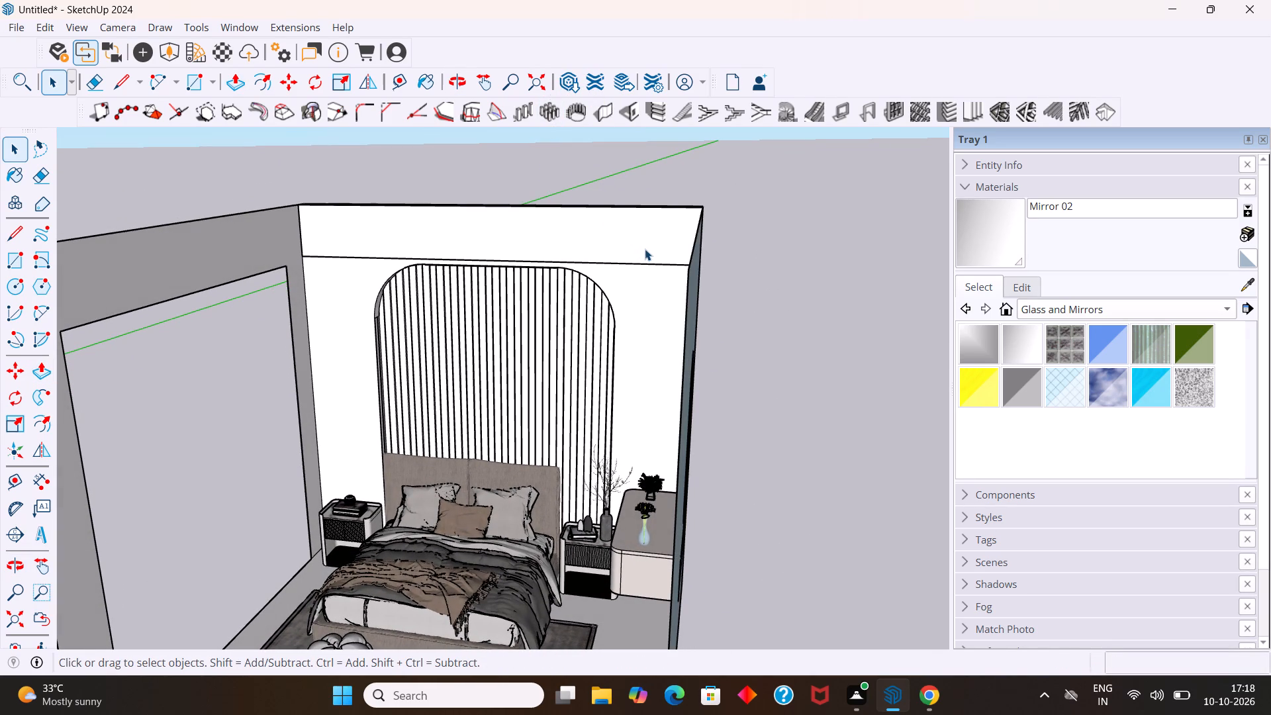
Examine the back wall's top edge, the band and the slatted panel from the front and from above.
{"action": "middle_click_drag", "start_coordinate": [637, 308], "coordinate": [659, 316]}
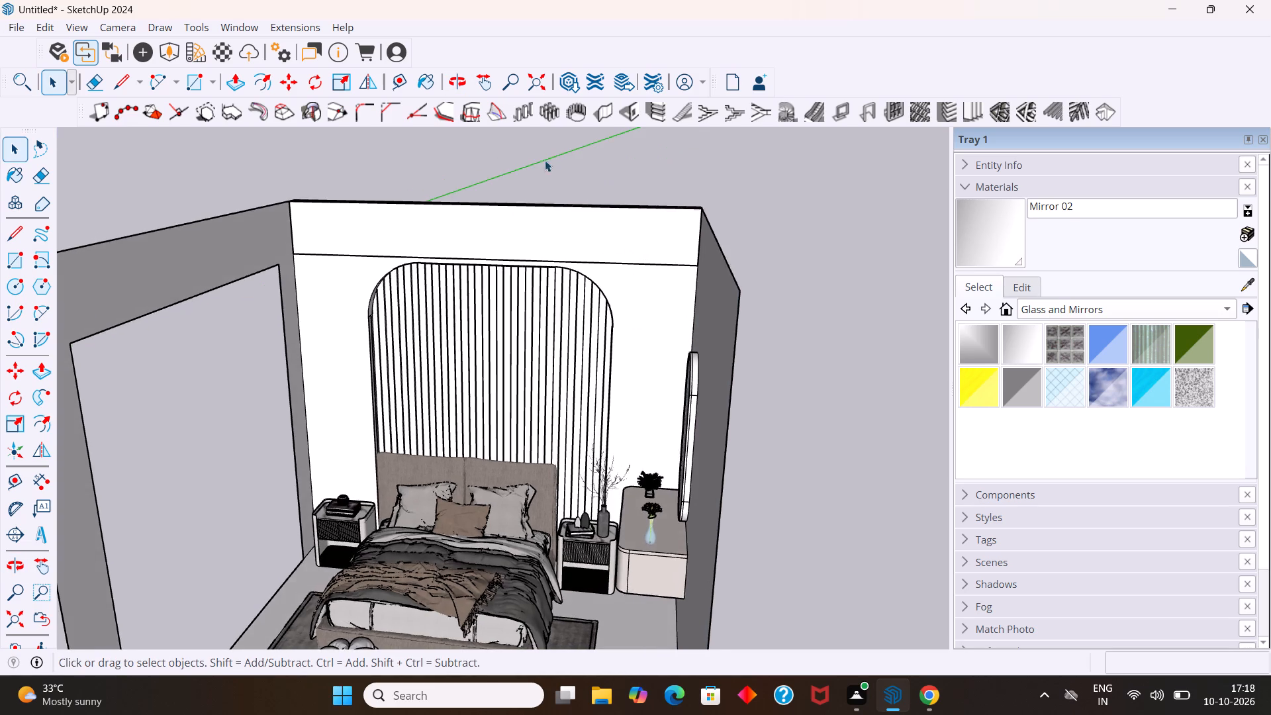
{"action": "scroll", "coordinate": [532, 153], "scroll_direction": "down", "scroll_amount": 5}
{"action": "middle_click", "coordinate": [523, 167]}
{"action": "scroll", "coordinate": [458, 158], "scroll_direction": "up", "scroll_amount": 2}
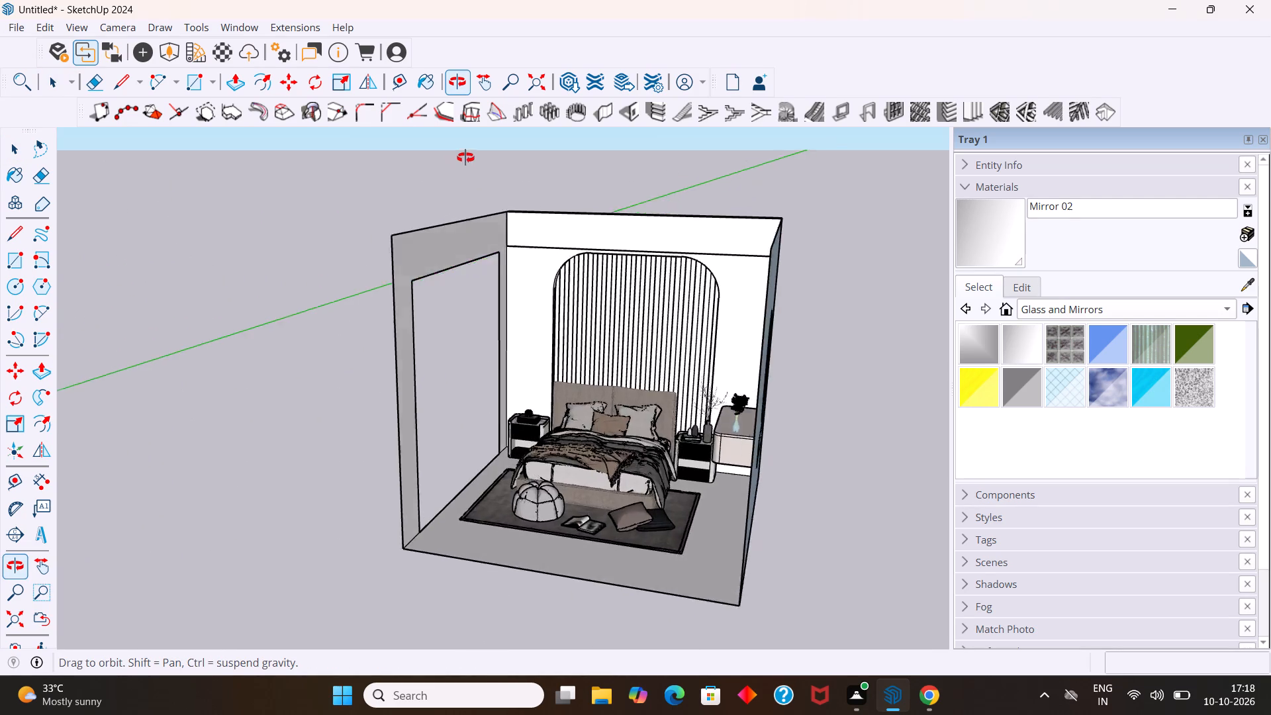
{"action": "scroll", "coordinate": [465, 158], "scroll_direction": "up", "scroll_amount": 1}
{"action": "scroll", "coordinate": [545, 176], "scroll_direction": "up", "scroll_amount": 4}
{"action": "middle_click_drag", "start_coordinate": [447, 187], "coordinate": [461, 347]}
{"action": "scroll", "coordinate": [263, 187], "scroll_direction": "up", "scroll_amount": 3}
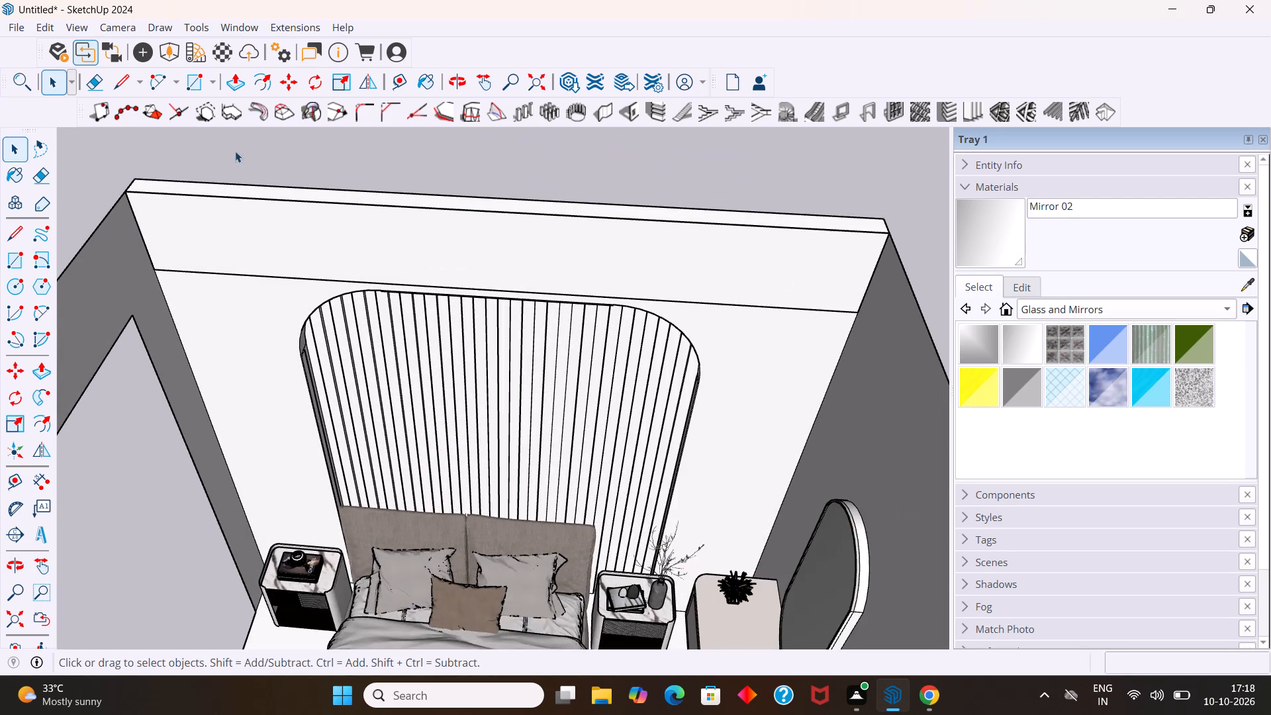
{"action": "middle_click_drag", "start_coordinate": [226, 156], "coordinate": [308, 316]}
{"action": "scroll", "coordinate": [406, 359], "scroll_direction": "up", "scroll_amount": 2}
{"action": "middle_click_drag", "start_coordinate": [427, 336], "coordinate": [442, 371]}
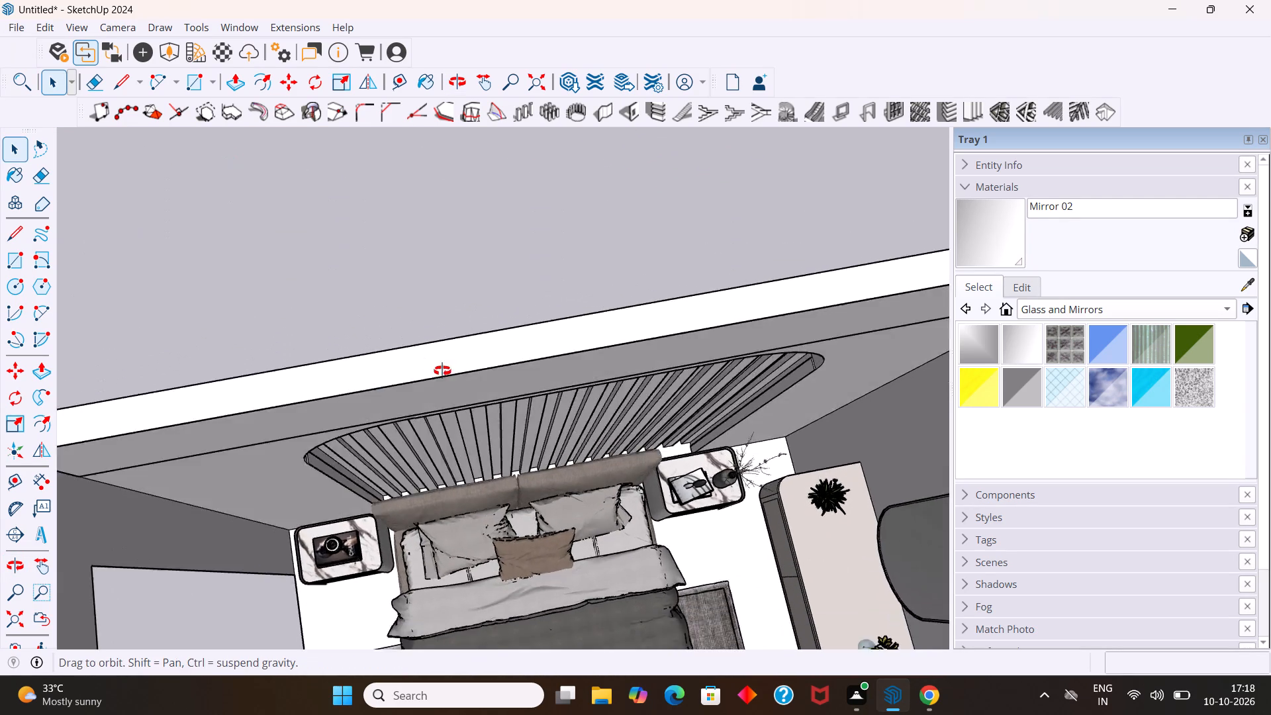
{"action": "middle_click_drag", "start_coordinate": [442, 371], "coordinate": [471, 423]}
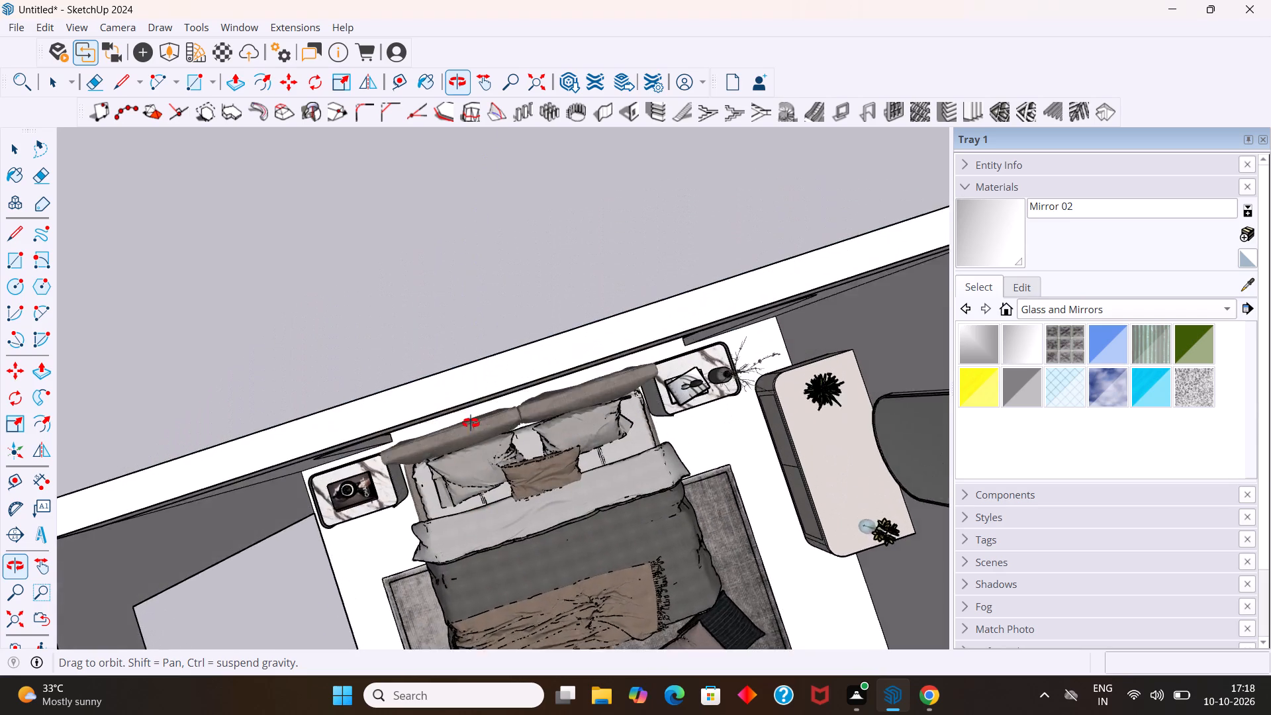
{"action": "middle_click_drag", "start_coordinate": [471, 423], "coordinate": [450, 372]}
{"action": "scroll", "coordinate": [443, 383], "scroll_direction": "up", "scroll_amount": 2}
{"action": "middle_click_drag", "start_coordinate": [443, 385], "coordinate": [463, 512]}
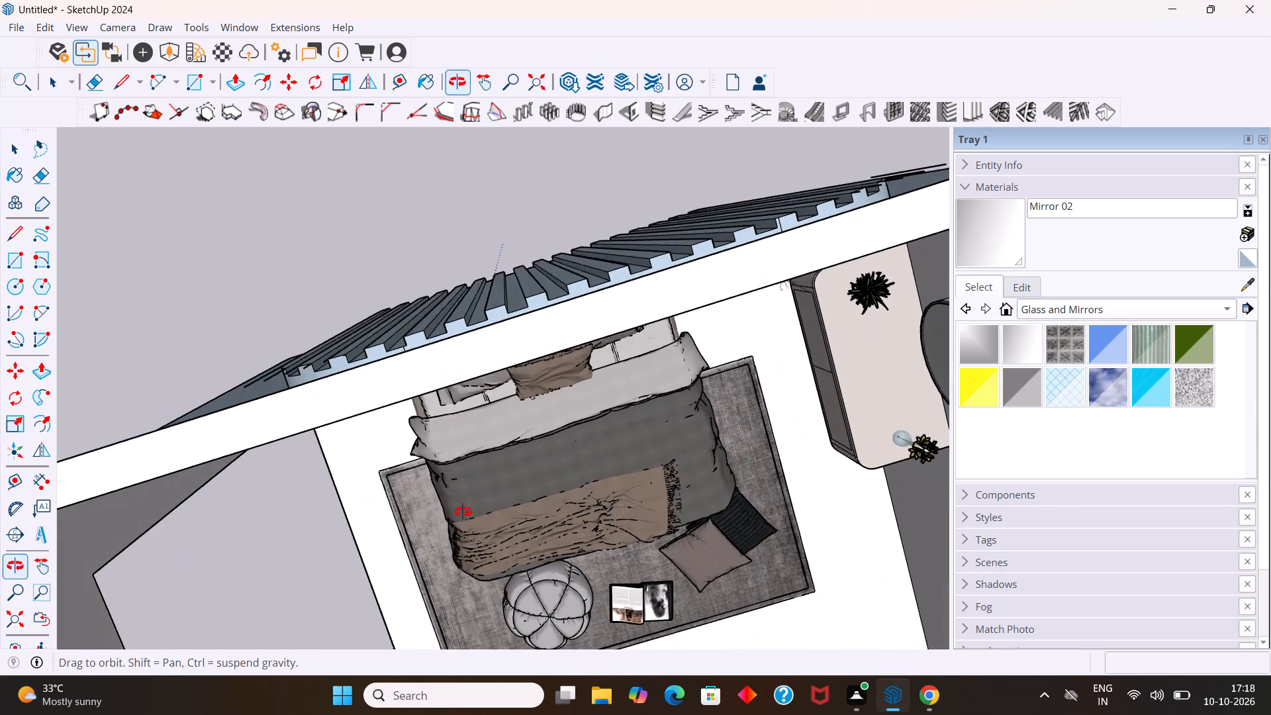
{"action": "middle_click_drag", "start_coordinate": [463, 512], "coordinate": [463, 520]}
{"action": "scroll", "coordinate": [453, 363], "scroll_direction": "down", "scroll_amount": 11}
{"action": "scroll", "coordinate": [441, 263], "scroll_direction": "down", "scroll_amount": 5}
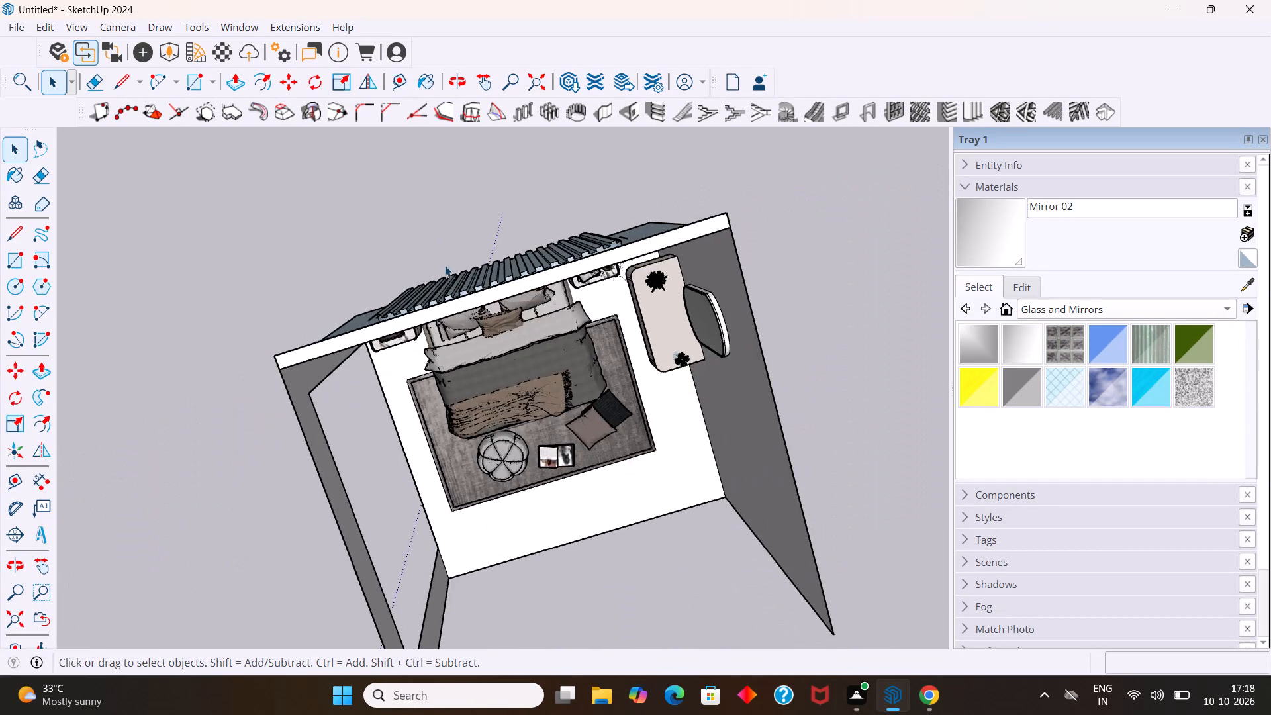
{"action": "scroll", "coordinate": [444, 246], "scroll_direction": "down", "scroll_amount": 2}
{"action": "scroll", "coordinate": [444, 246], "scroll_direction": "up", "scroll_amount": 1}
{"action": "scroll", "coordinate": [444, 246], "scroll_direction": "down", "scroll_amount": 2}
{"action": "middle_click_drag", "start_coordinate": [547, 420], "coordinate": [540, 250]}
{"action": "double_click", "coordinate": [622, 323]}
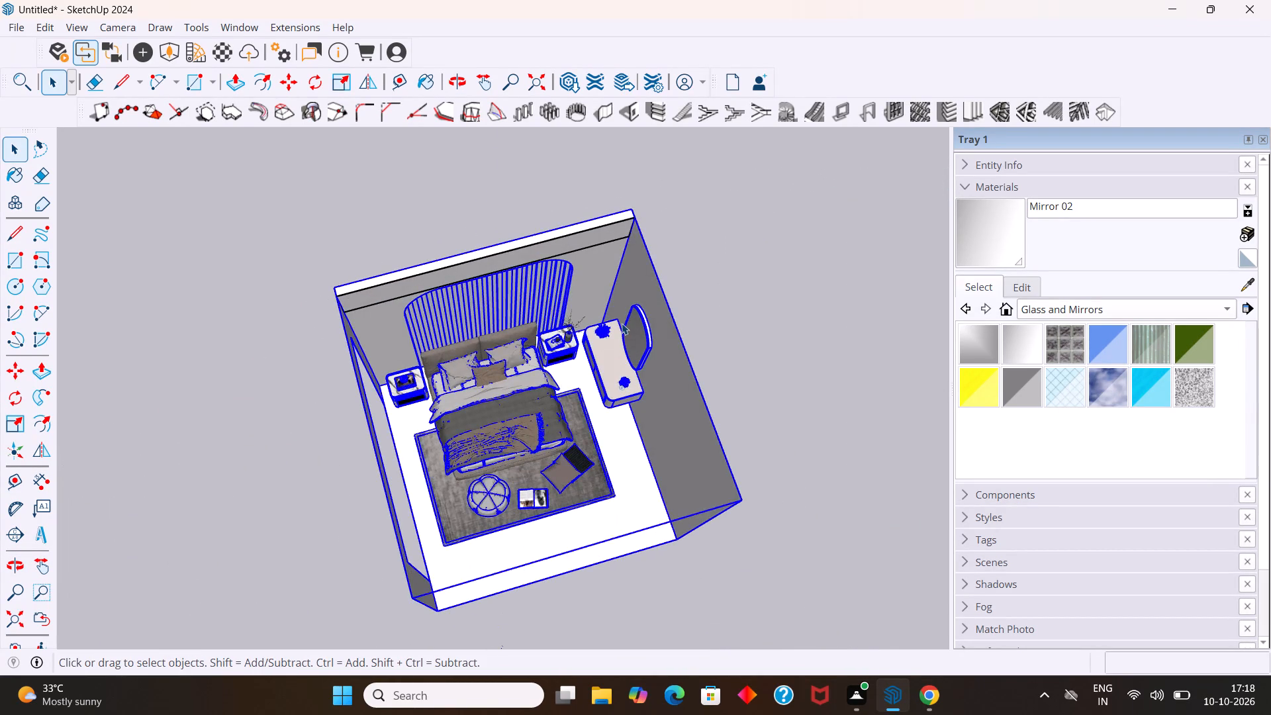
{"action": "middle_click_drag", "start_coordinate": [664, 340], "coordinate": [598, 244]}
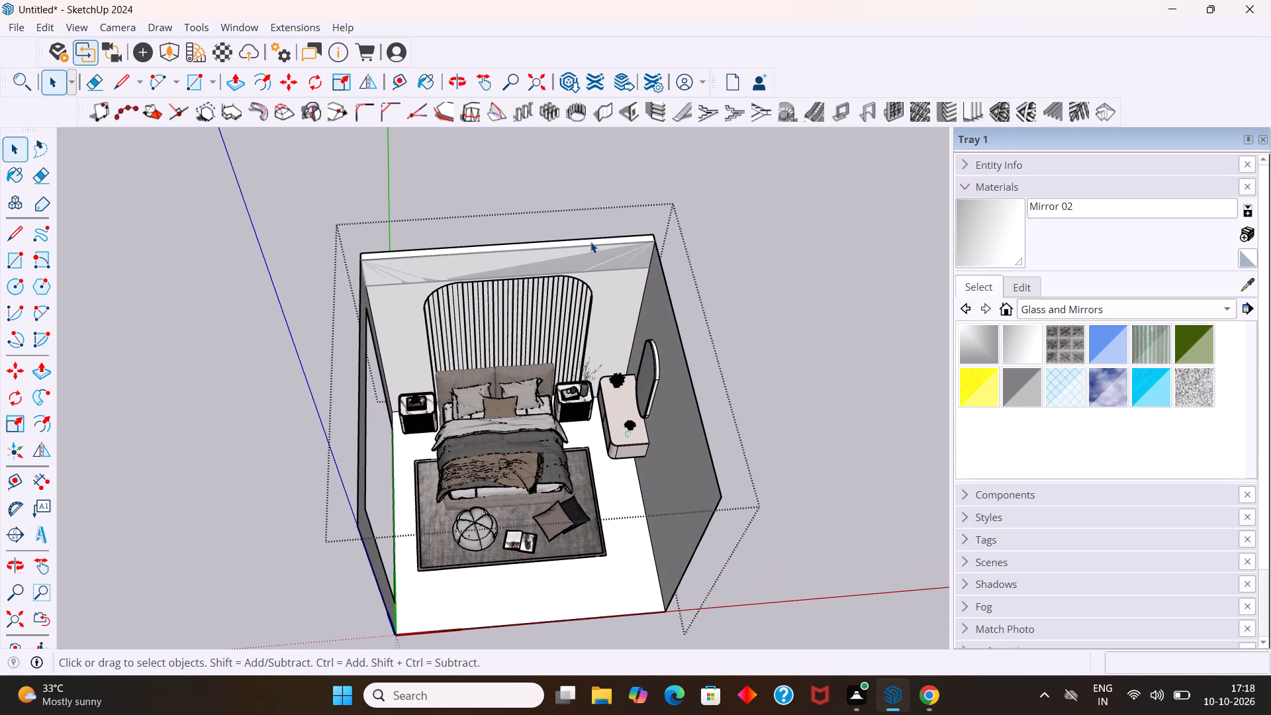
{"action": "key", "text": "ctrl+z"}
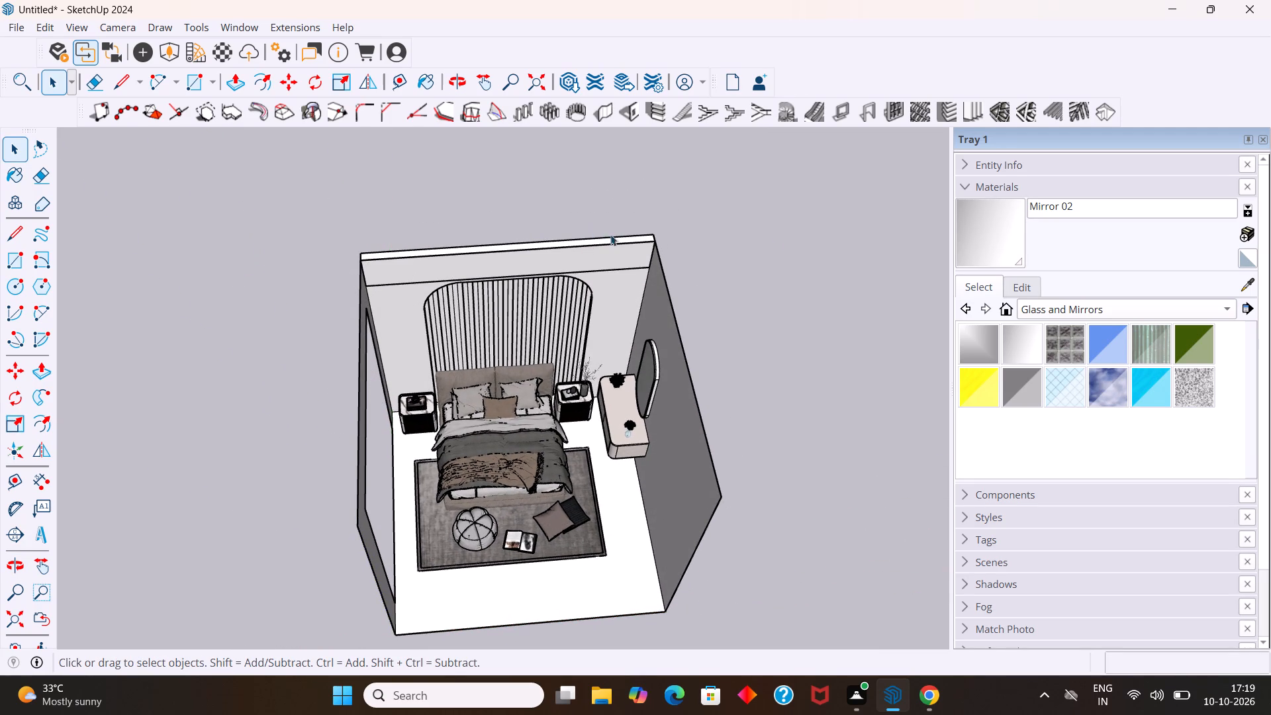
Examine the band along the top of the back wall and check which face can be selected there.
{"action": "middle_click_drag", "start_coordinate": [853, 240], "coordinate": [805, 191]}
{"action": "scroll", "coordinate": [796, 237], "scroll_direction": "up", "scroll_amount": 3}
{"action": "middle_click_drag", "start_coordinate": [695, 367], "coordinate": [704, 272]}
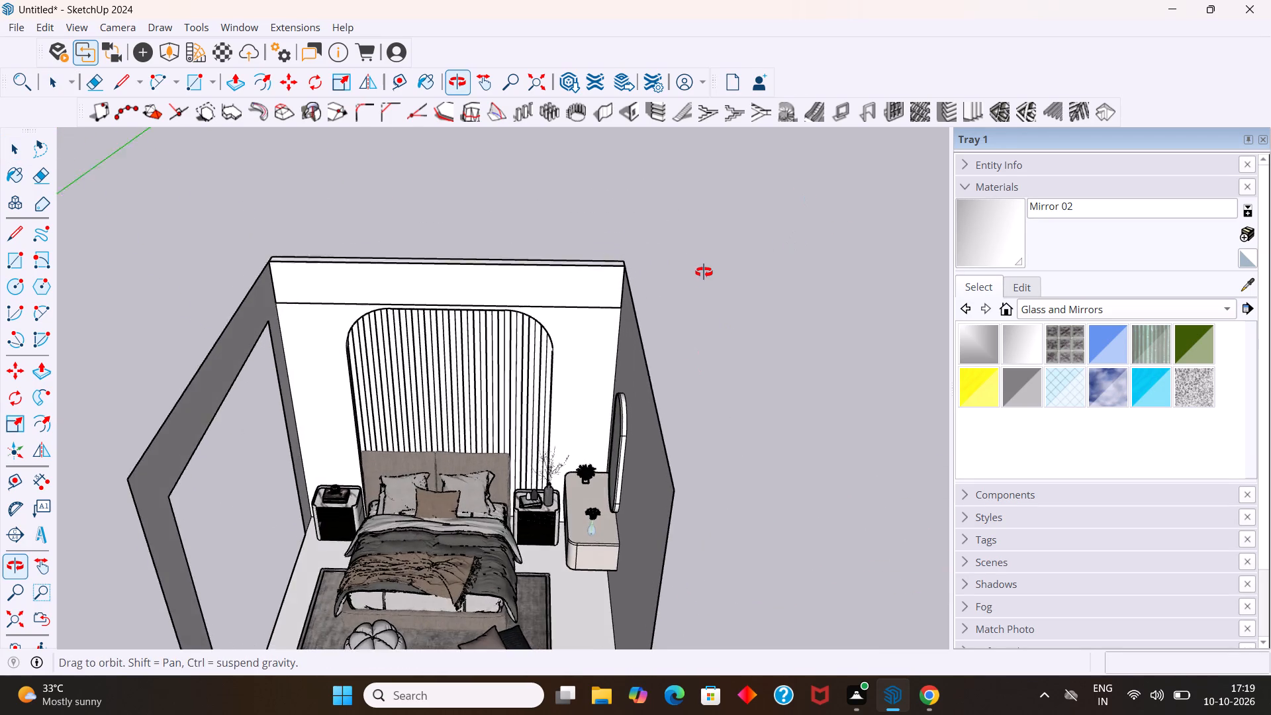
{"action": "middle_click_drag", "start_coordinate": [704, 272], "coordinate": [706, 260]}
{"action": "scroll", "coordinate": [695, 250], "scroll_direction": "down", "scroll_amount": 5}
{"action": "middle_click_drag", "start_coordinate": [758, 428], "coordinate": [755, 321]}
{"action": "scroll", "coordinate": [599, 289], "scroll_direction": "up", "scroll_amount": 4}
{"action": "middle_click_drag", "start_coordinate": [567, 244], "coordinate": [627, 502]}
{"action": "scroll", "coordinate": [530, 328], "scroll_direction": "up", "scroll_amount": 3}
{"action": "scroll", "coordinate": [504, 280], "scroll_direction": "up", "scroll_amount": 1}
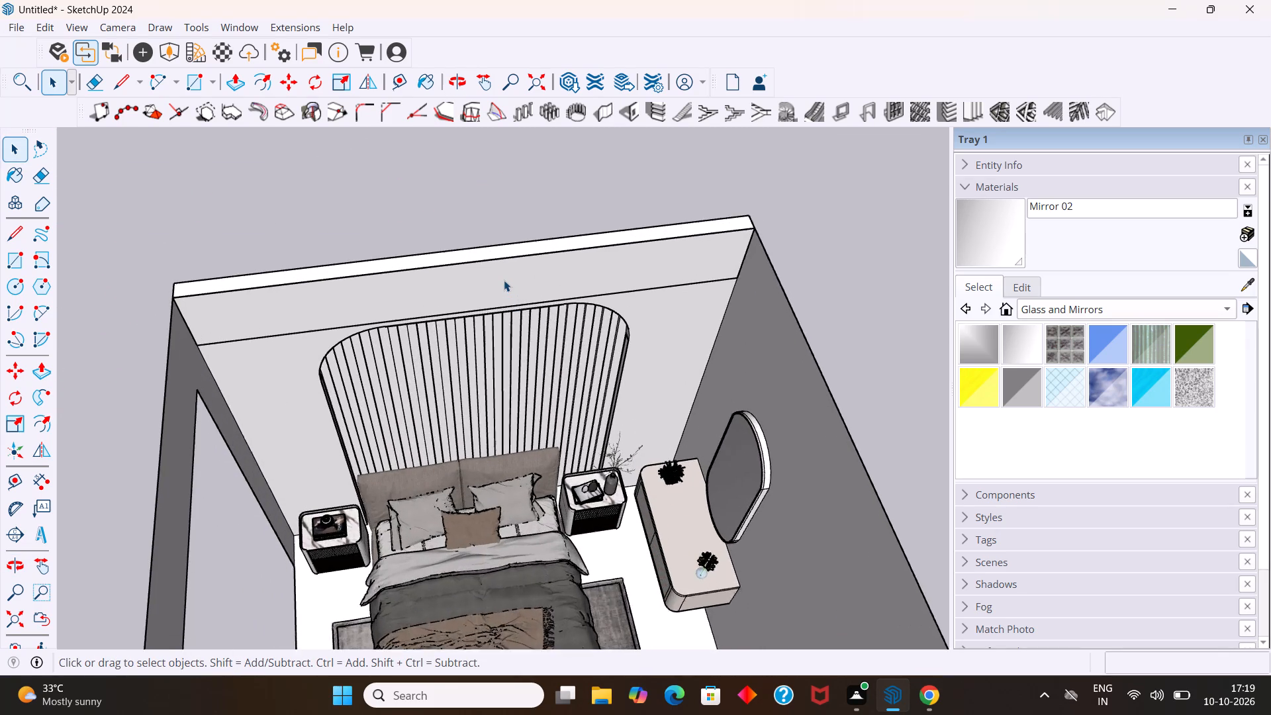
{"action": "scroll", "coordinate": [504, 280], "scroll_direction": "up", "scroll_amount": 2}
{"action": "scroll", "coordinate": [505, 262], "scroll_direction": "down", "scroll_amount": 9}
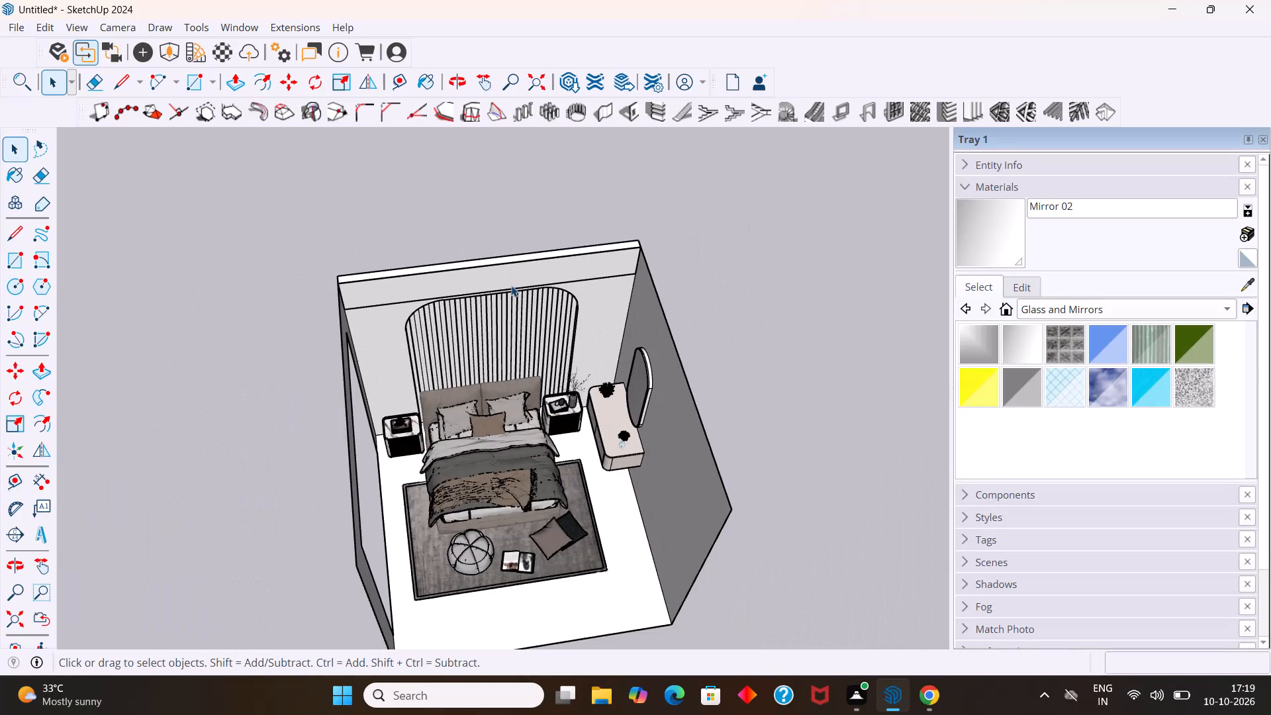
{"action": "scroll", "coordinate": [506, 277], "scroll_direction": "down", "scroll_amount": 4}
{"action": "scroll", "coordinate": [506, 283], "scroll_direction": "up", "scroll_amount": 3}
{"action": "middle_click_drag", "start_coordinate": [494, 285], "coordinate": [475, 230]}
{"action": "middle_click_drag", "start_coordinate": [489, 297], "coordinate": [492, 207]}
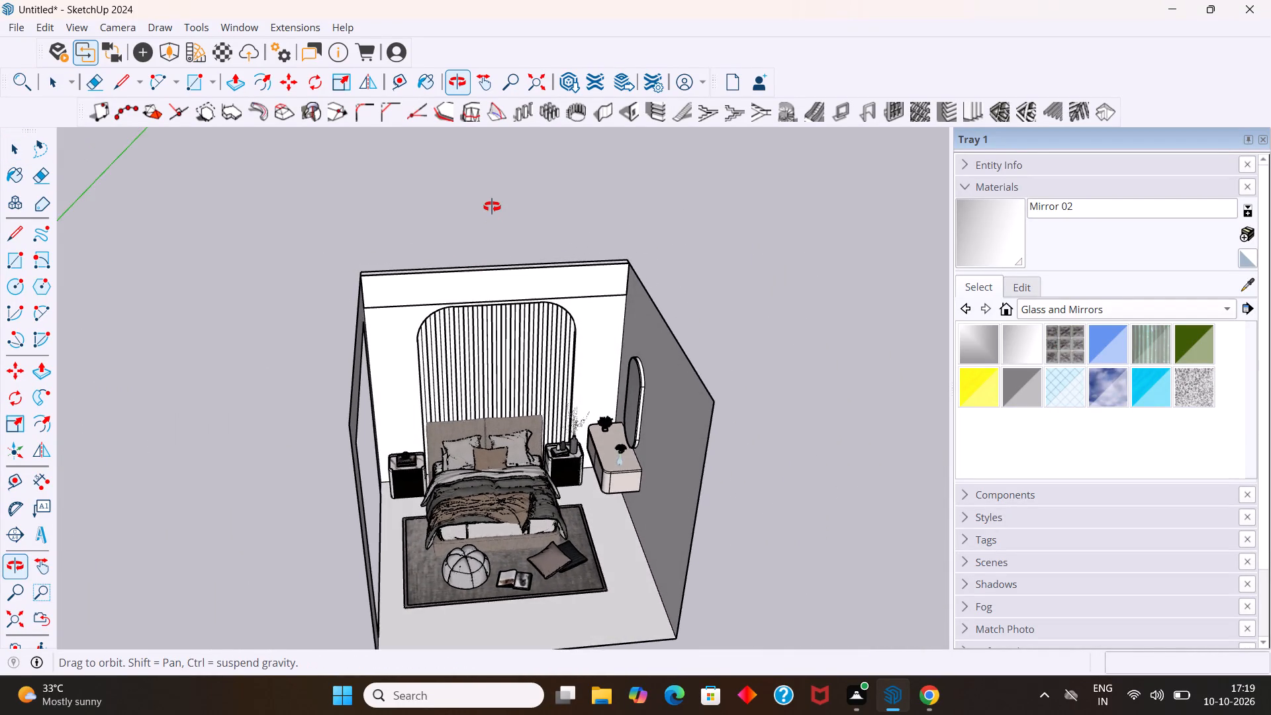
{"action": "middle_click_drag", "start_coordinate": [492, 207], "coordinate": [483, 214]}
{"action": "scroll", "coordinate": [477, 259], "scroll_direction": "up", "scroll_amount": 4}
{"action": "left_click", "coordinate": [501, 305]}
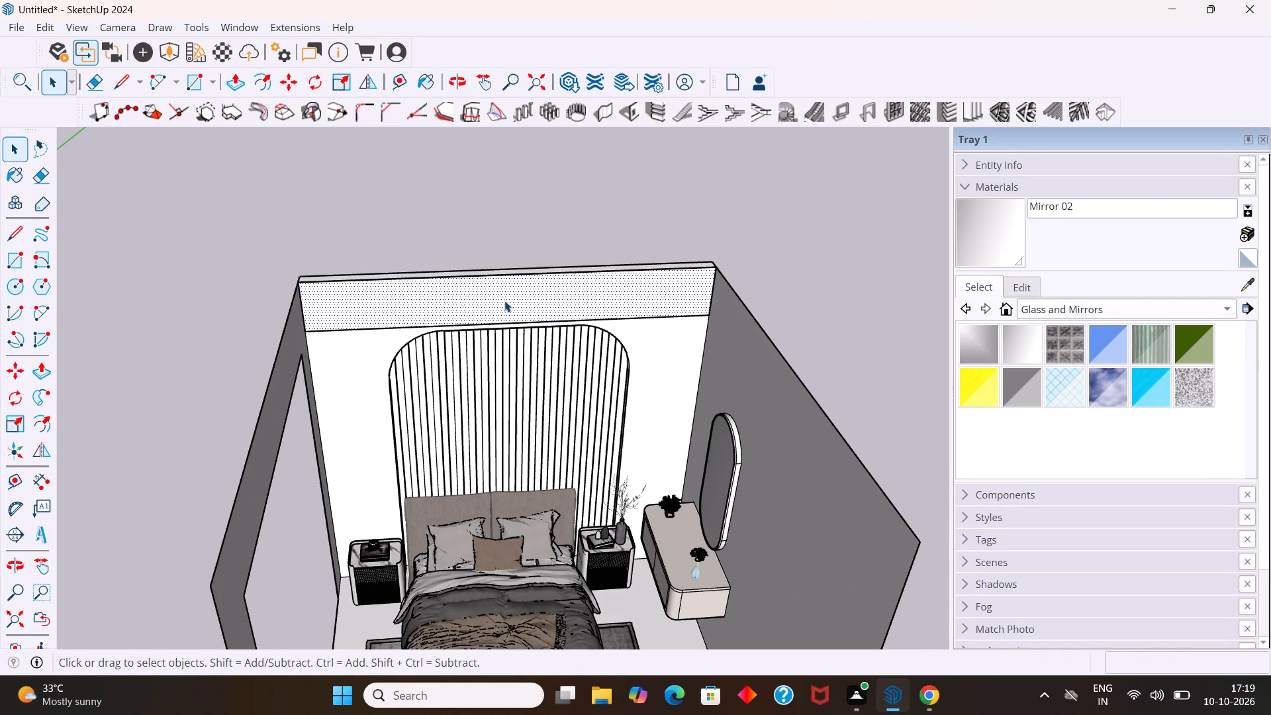
{"action": "left_click", "coordinate": [571, 232]}
{"action": "left_click", "coordinate": [585, 303]}
{"action": "left_click", "coordinate": [585, 294]}
{"action": "left_click", "coordinate": [883, 312]}
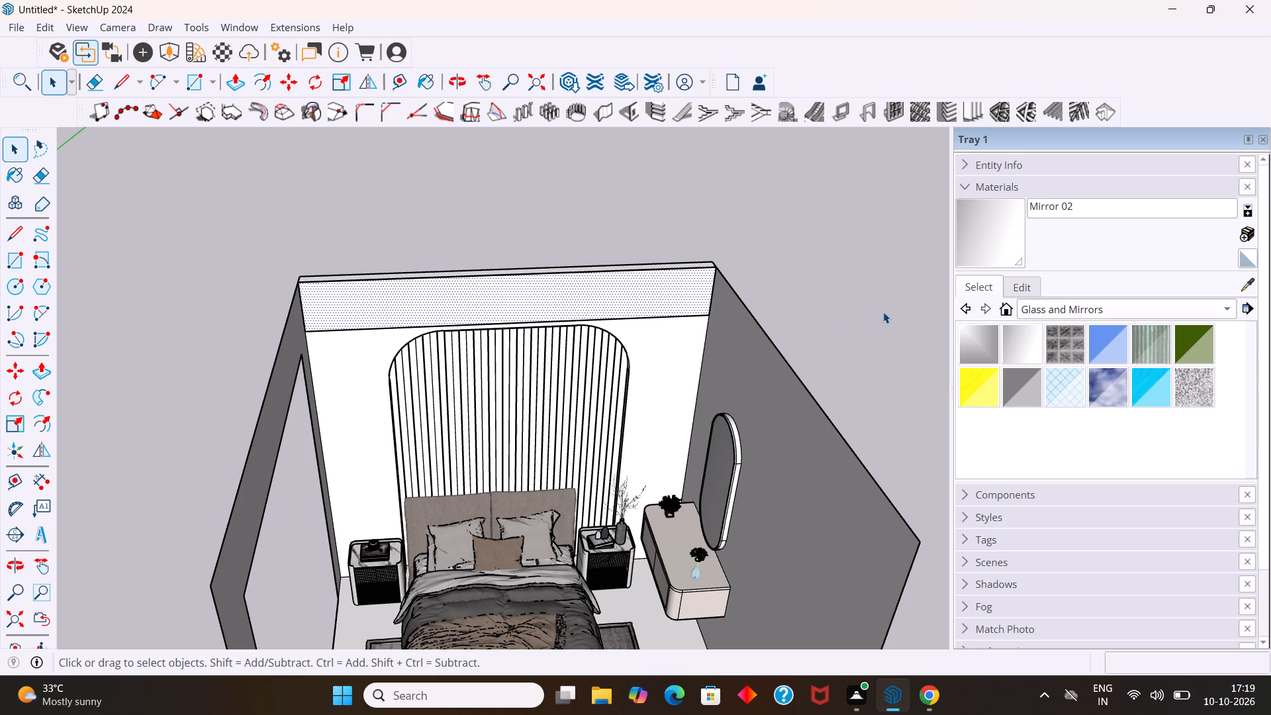
Close the furnished room group and examine it from farther out beside the enclosed walled room.
{"action": "scroll", "coordinate": [876, 307], "scroll_direction": "down", "scroll_amount": 11}
{"action": "double_click", "coordinate": [790, 450]}
{"action": "left_click", "coordinate": [789, 455]}
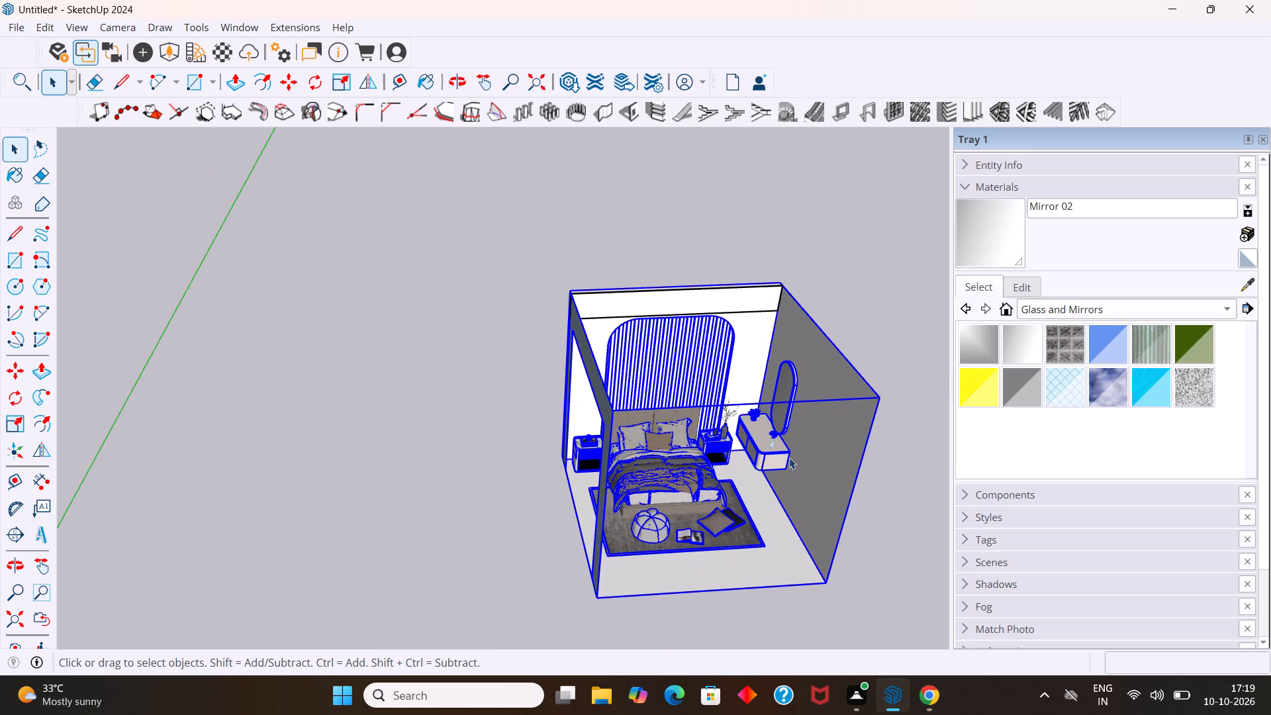
{"action": "left_click", "coordinate": [553, 538]}
{"action": "left_click_drag", "start_coordinate": [608, 551], "coordinate": [612, 540]}
{"action": "left_click", "coordinate": [624, 520]}
{"action": "left_click", "coordinate": [637, 553]}
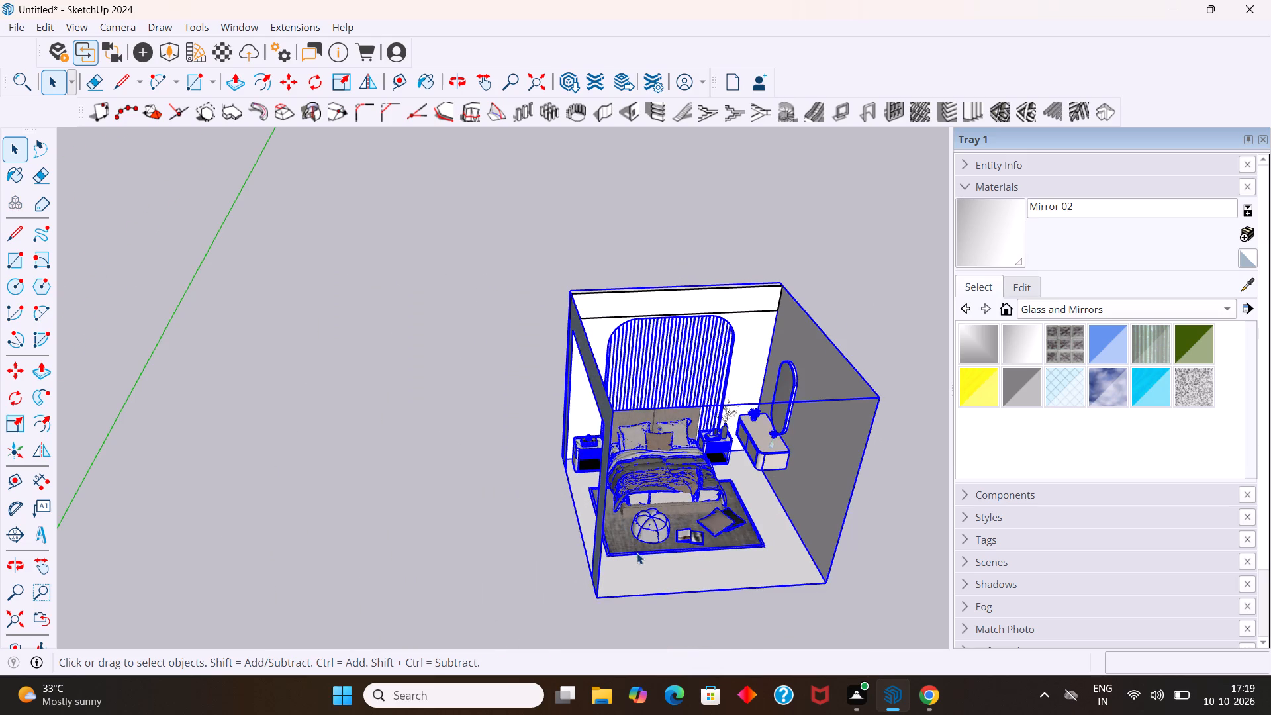
{"action": "left_click", "coordinate": [638, 548]}
{"action": "left_click", "coordinate": [632, 580]}
{"action": "left_click", "coordinate": [633, 576]}
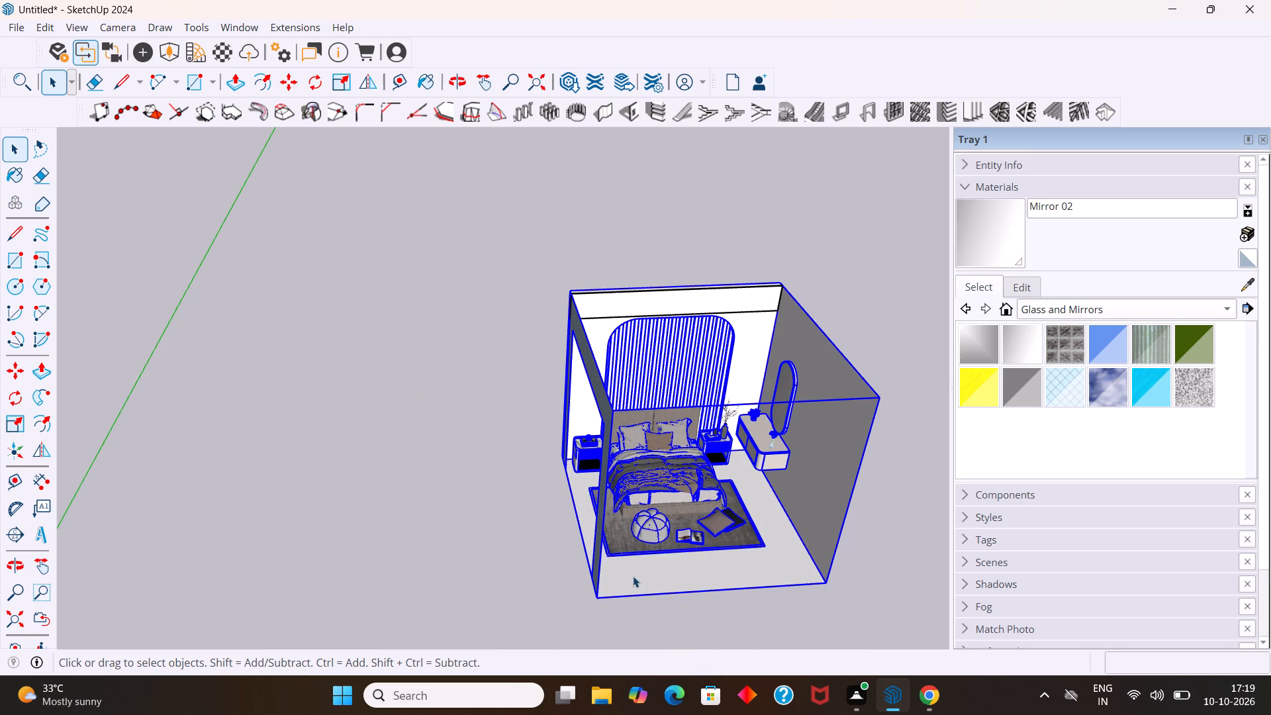
{"action": "left_click", "coordinate": [633, 576]}
{"action": "scroll", "coordinate": [614, 554], "scroll_direction": "down", "scroll_amount": 6}
{"action": "scroll", "coordinate": [554, 461], "scroll_direction": "down", "scroll_amount": 10}
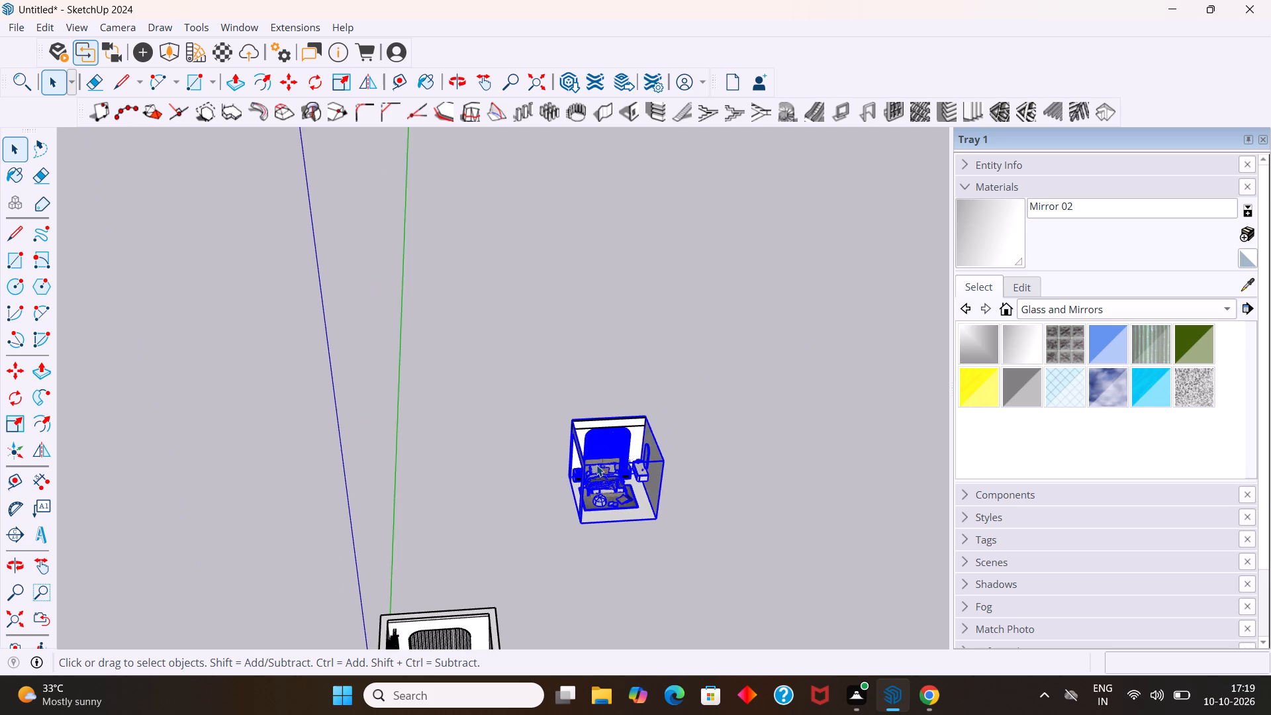
{"action": "scroll", "coordinate": [599, 448], "scroll_direction": "down", "scroll_amount": 5}
{"action": "middle_click_drag", "start_coordinate": [704, 582], "coordinate": [671, 508]}
{"action": "scroll", "coordinate": [653, 593], "scroll_direction": "up", "scroll_amount": 5}
{"action": "left_click", "coordinate": [644, 542]}
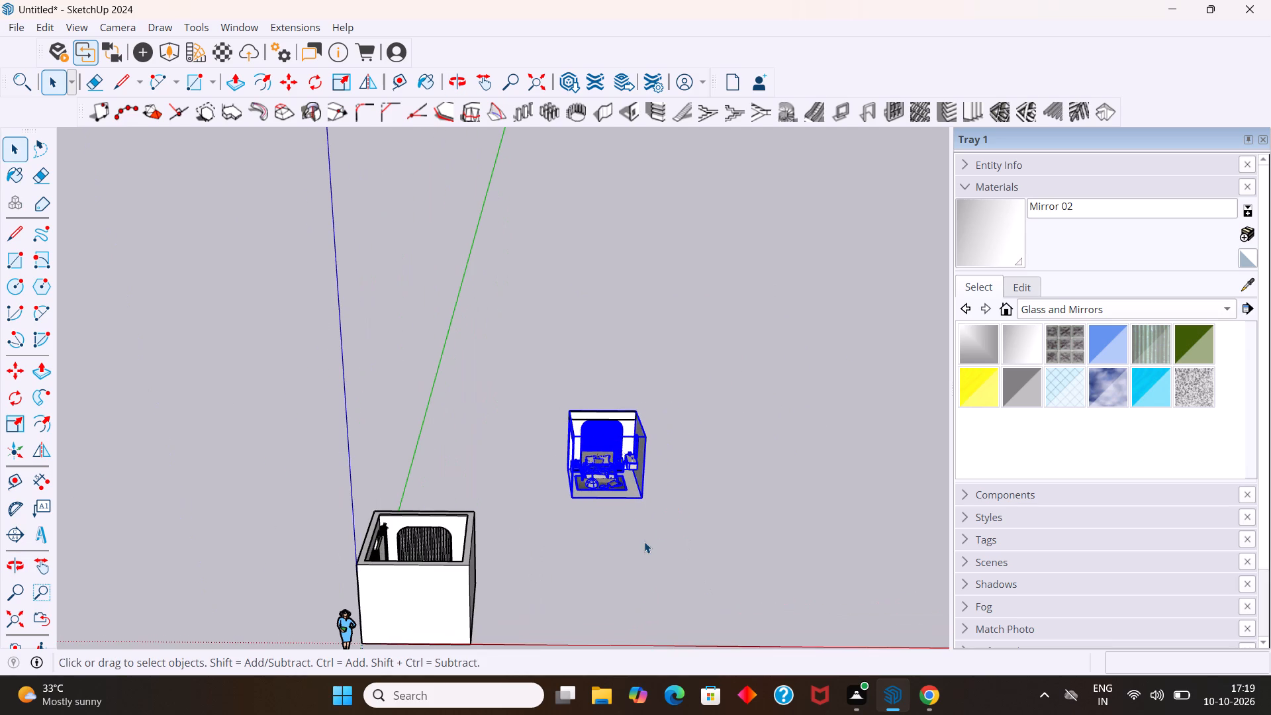
Reopen the furnished room and undo the band rectangle drawn along the top of its back wall.
{"action": "double_click", "coordinate": [621, 491]}
{"action": "left_click", "coordinate": [621, 489]}
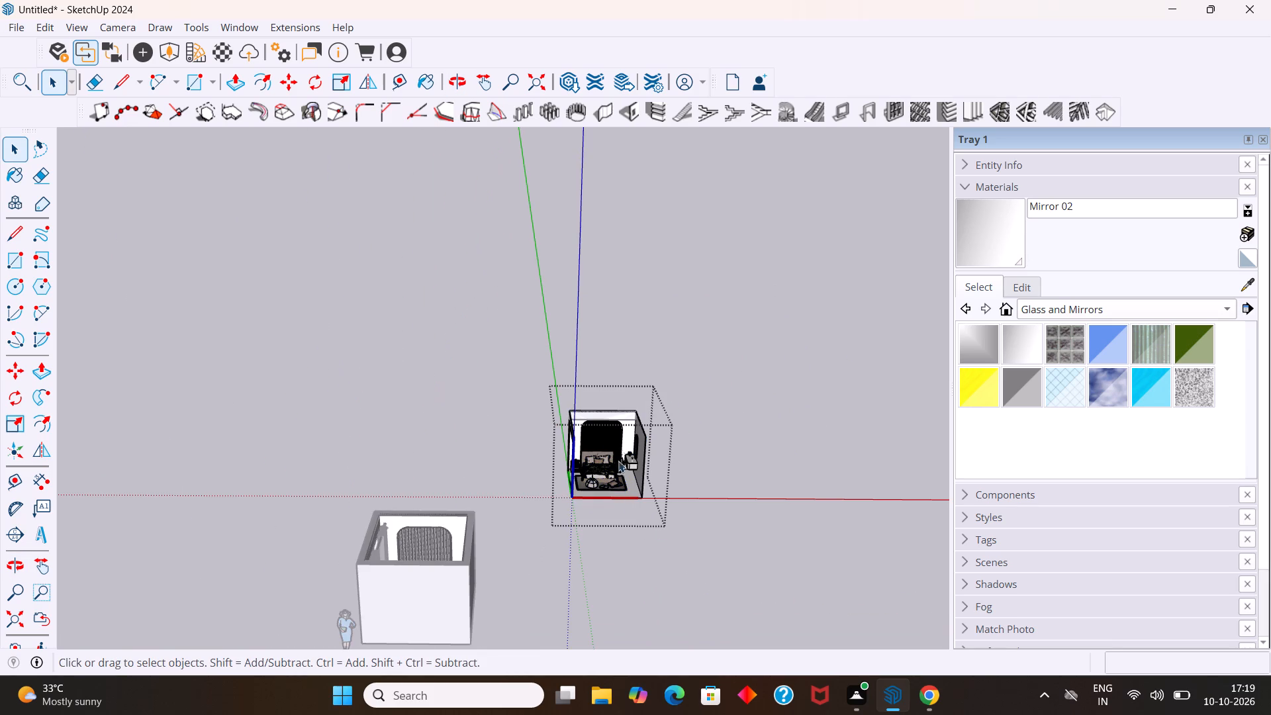
{"action": "scroll", "coordinate": [612, 450], "scroll_direction": "up", "scroll_amount": 16}
{"action": "middle_click_drag", "start_coordinate": [503, 303], "coordinate": [556, 471]}
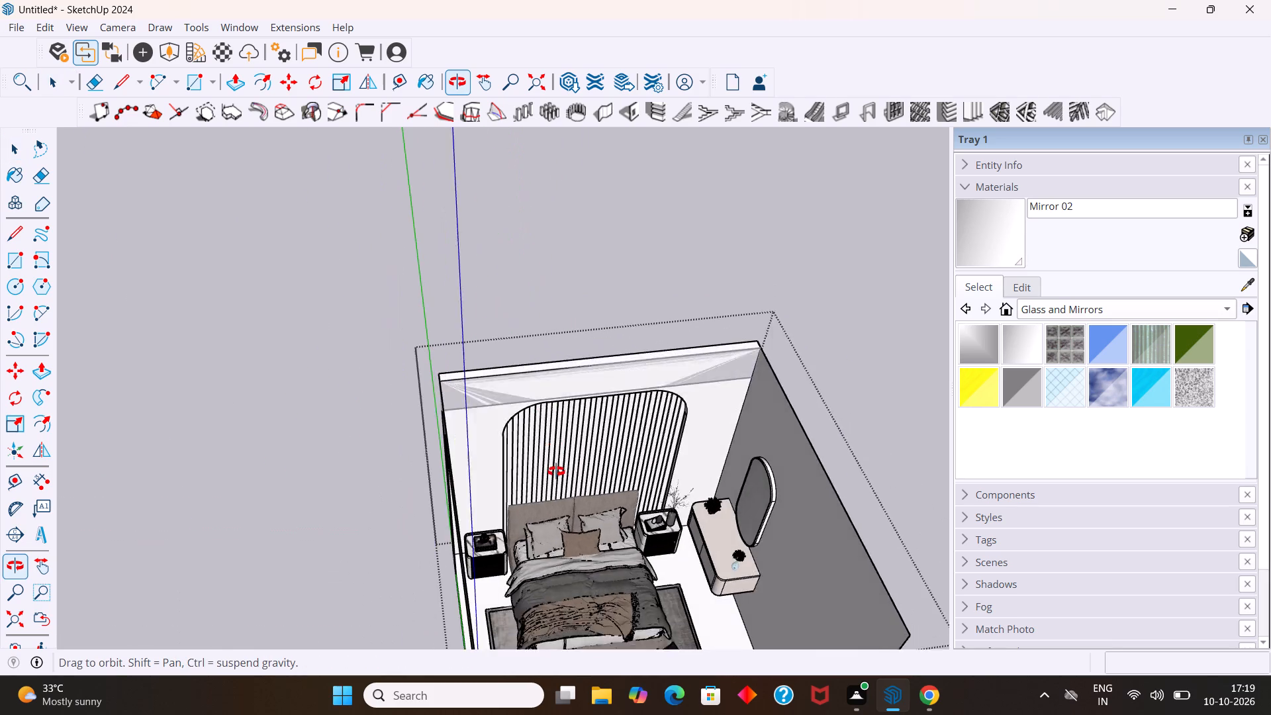
{"action": "middle_click_drag", "start_coordinate": [556, 471], "coordinate": [565, 522]}
{"action": "key", "text": "ctrl+z"}
{"action": "key", "text": "ctrl+z"}
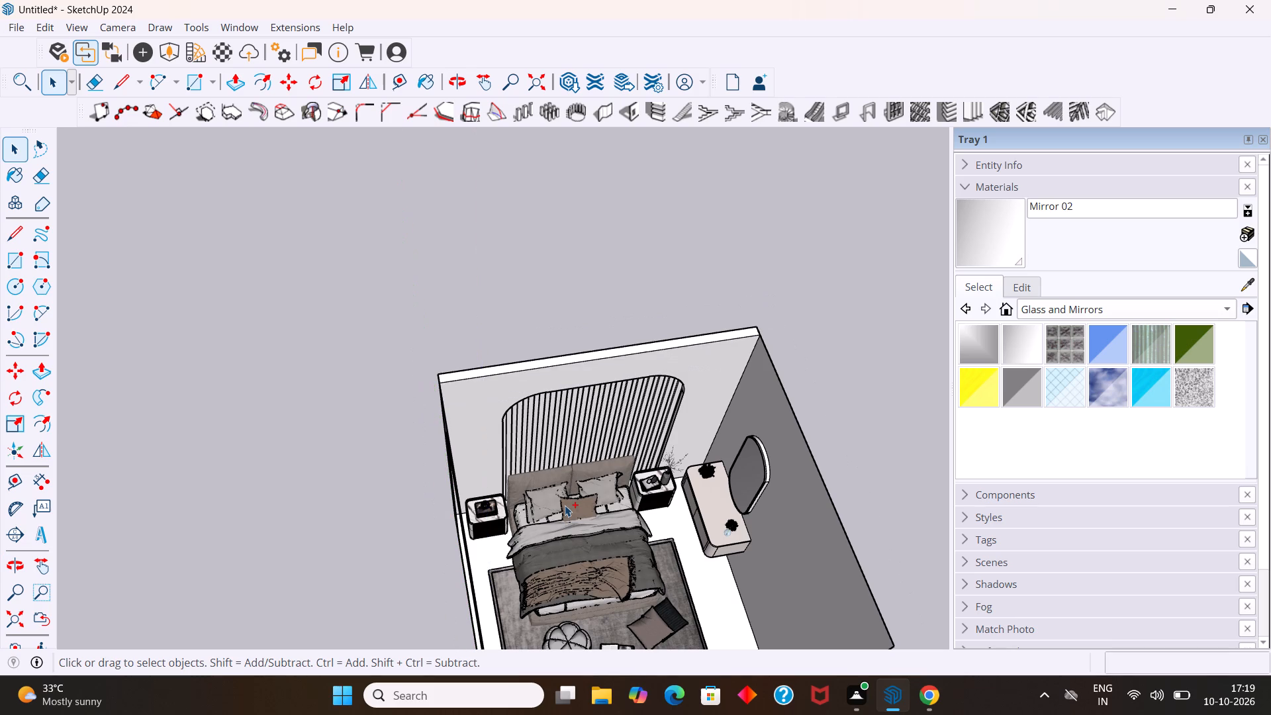
{"action": "key", "text": "ctrl+z"}
{"action": "key", "text": "ctrl+z"}
{"action": "key", "text": "ctrl+z"}
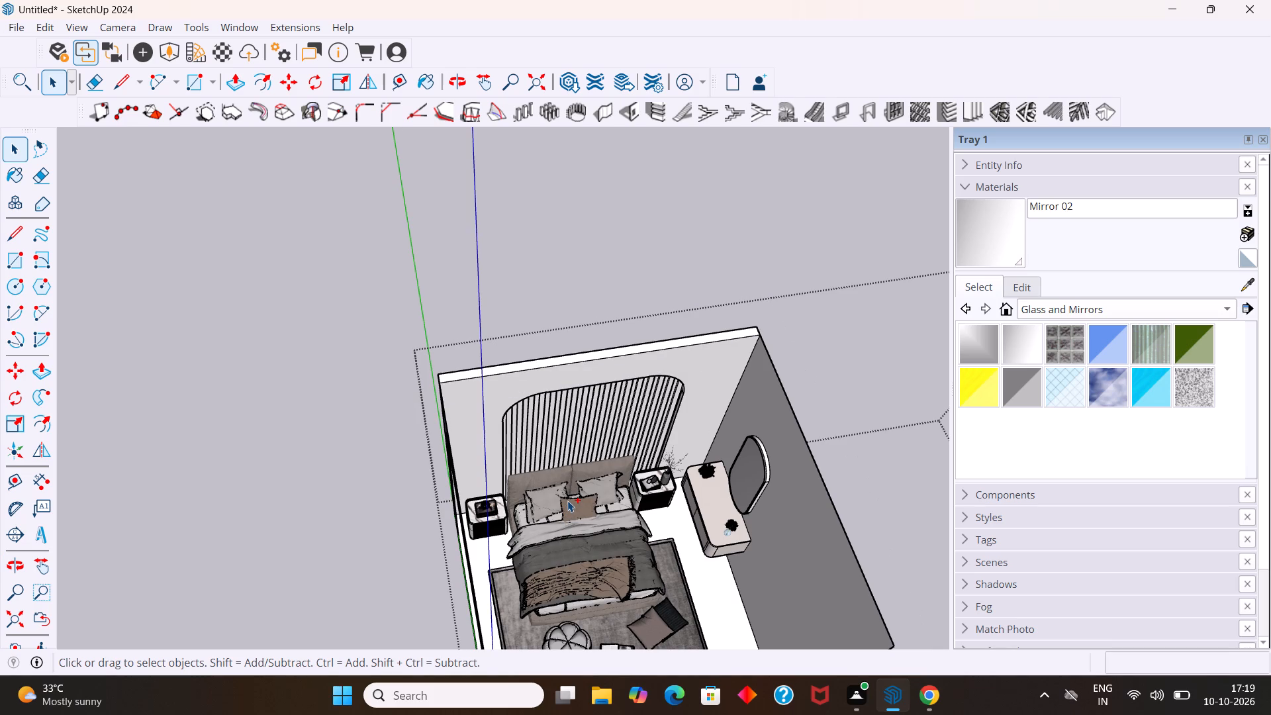
{"action": "scroll", "coordinate": [583, 428], "scroll_direction": "down", "scroll_amount": 9}
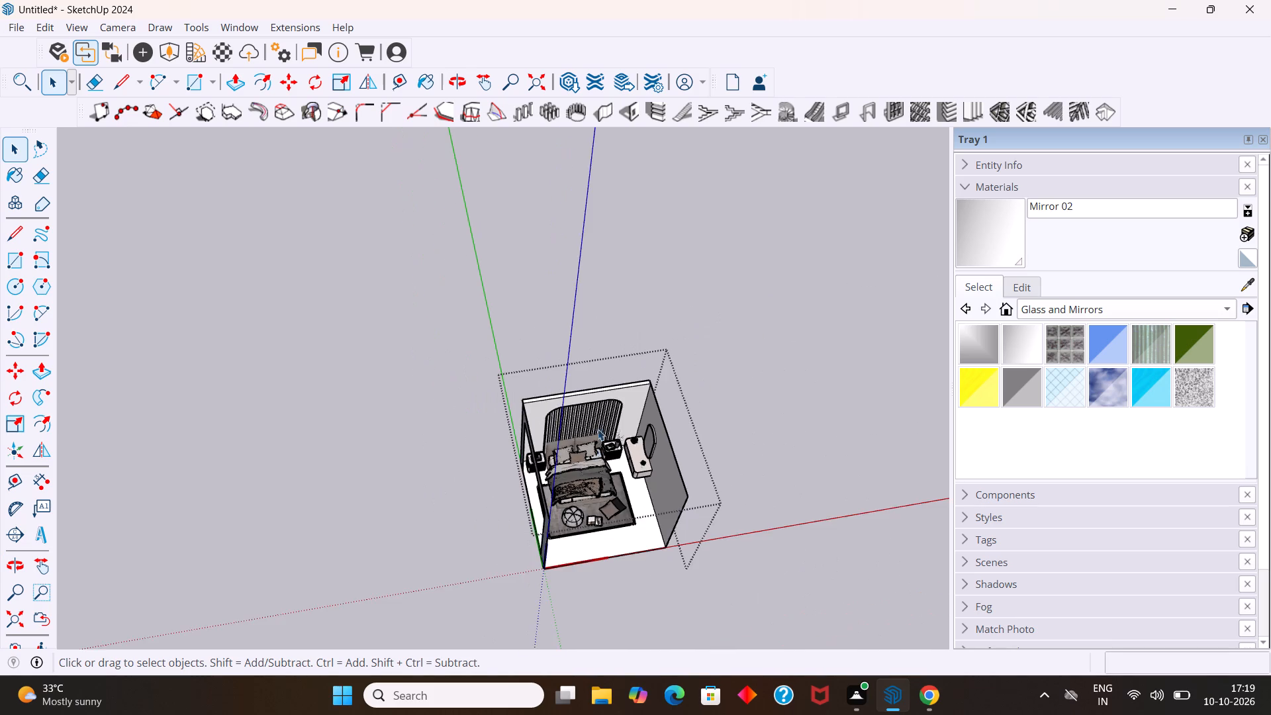
{"action": "scroll", "coordinate": [595, 409], "scroll_direction": "down", "scroll_amount": 4}
{"action": "key", "text": "ctrl+z"}
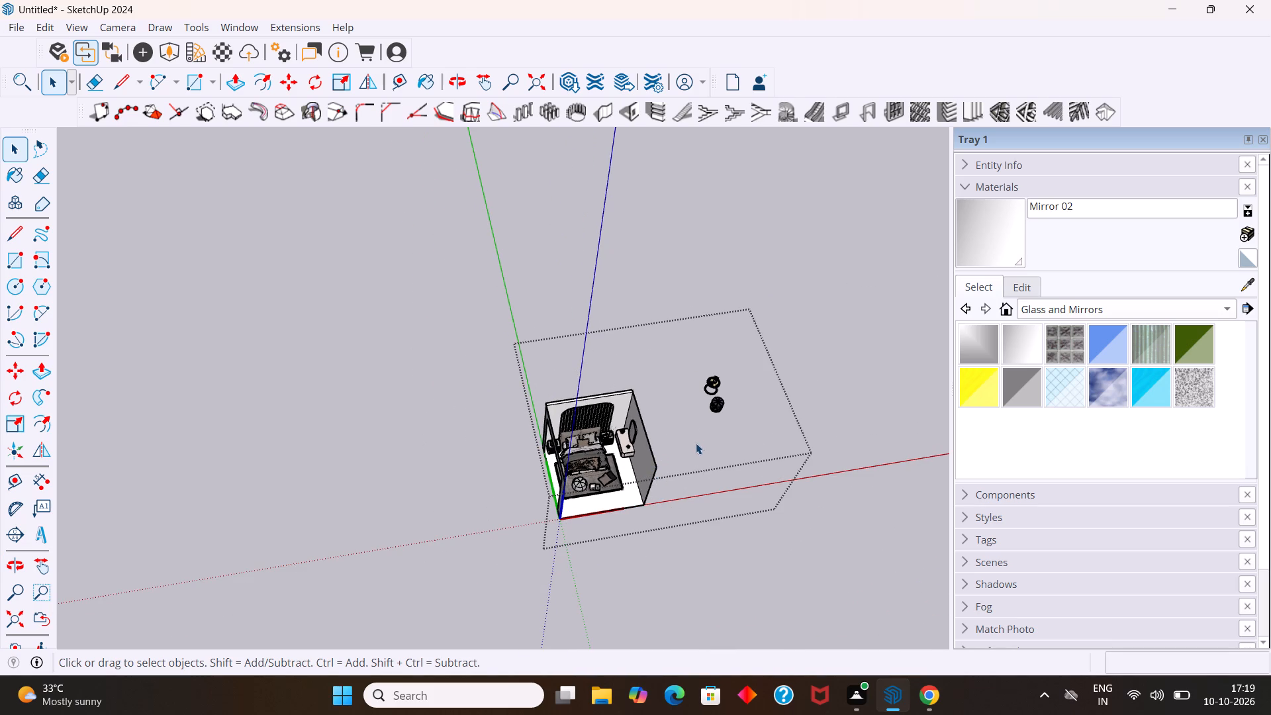
{"action": "key", "text": "ctrl+y"}
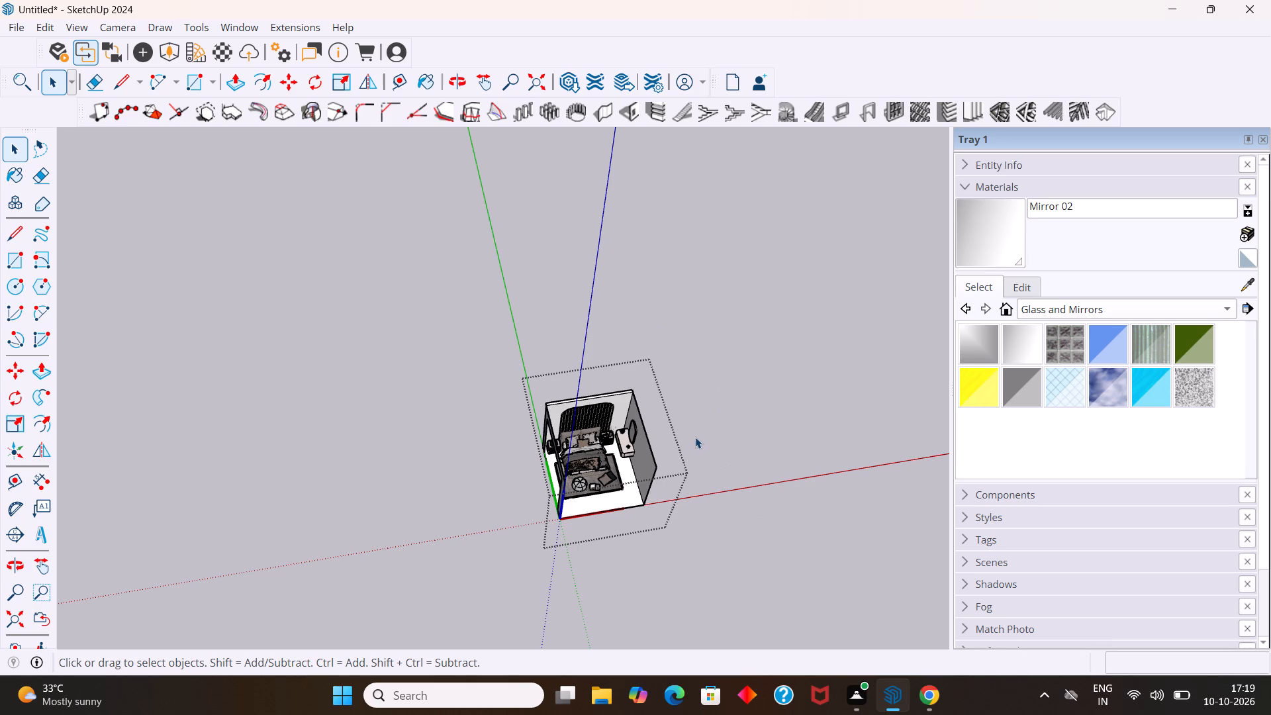
Draw a rectangle about 1' 4 9/16" high and 10' 6" wide along the top of the back wall above the slatted panel.
{"action": "middle_click_drag", "start_coordinate": [674, 449], "coordinate": [588, 301]}
{"action": "scroll", "coordinate": [633, 429], "scroll_direction": "up", "scroll_amount": 2}
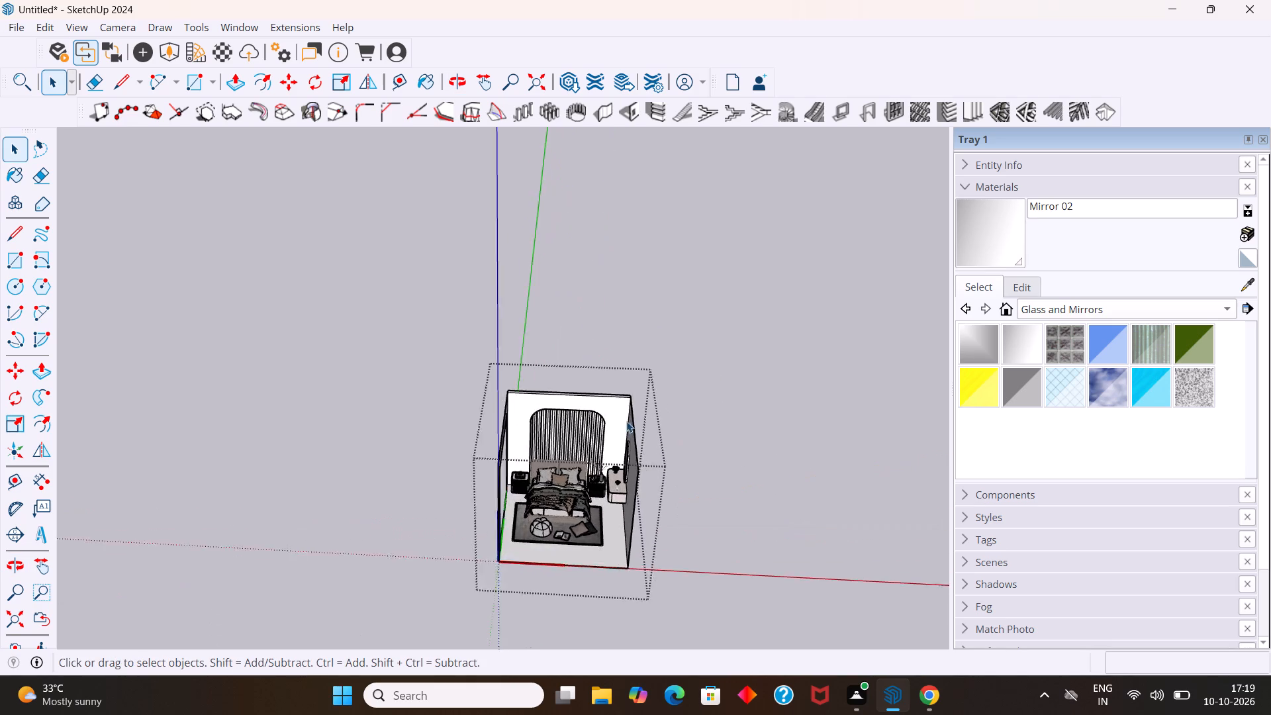
{"action": "scroll", "coordinate": [626, 421], "scroll_direction": "up", "scroll_amount": 13}
{"action": "key", "text": "r"}
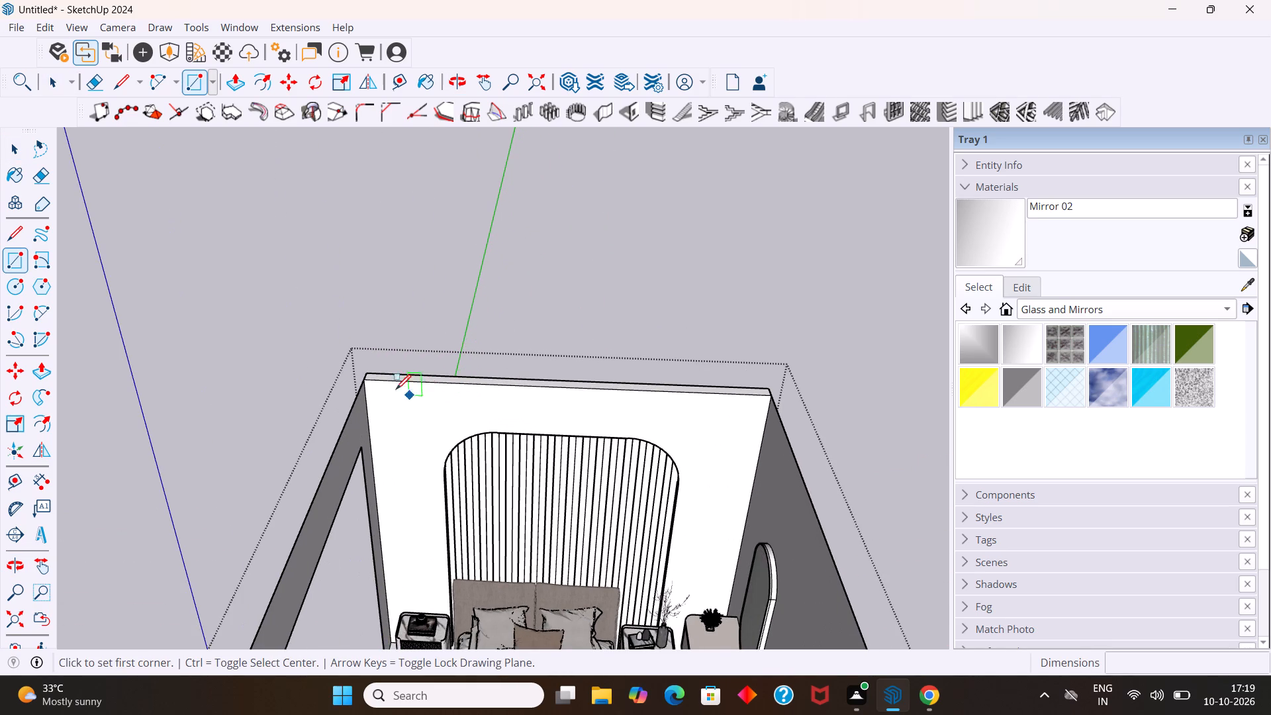
{"action": "left_click", "coordinate": [371, 383]}
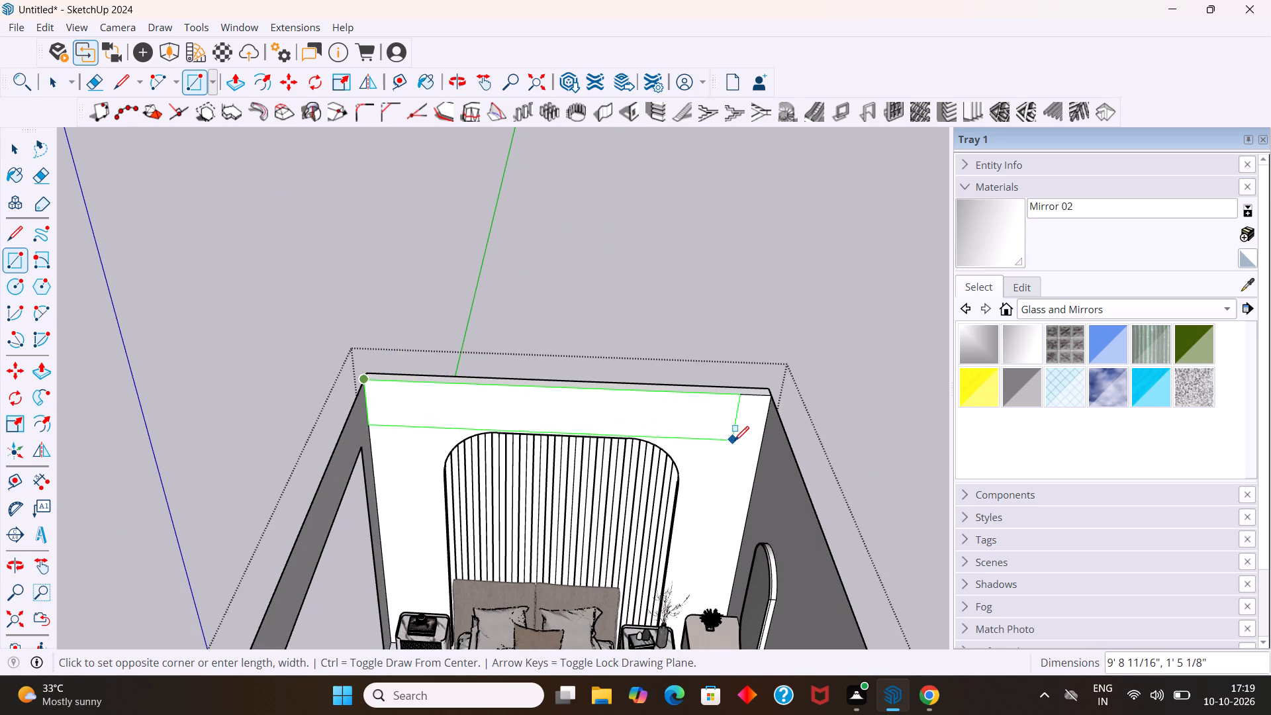
{"action": "scroll", "coordinate": [761, 440], "scroll_direction": "up", "scroll_amount": 3}
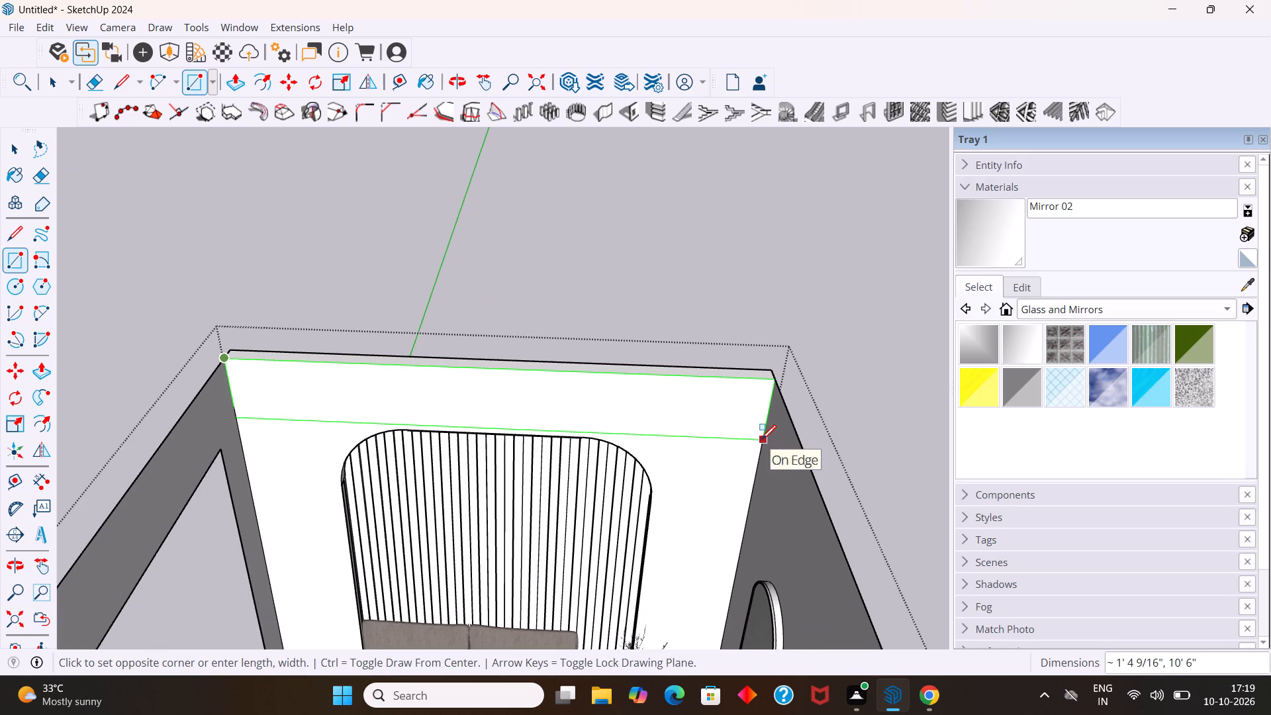
{"action": "left_click", "coordinate": [761, 440]}
{"action": "key", "text": "space"}
Push/Pull the band above the slatted panel back into the wall by about 4".
{"action": "left_click", "coordinate": [705, 418]}
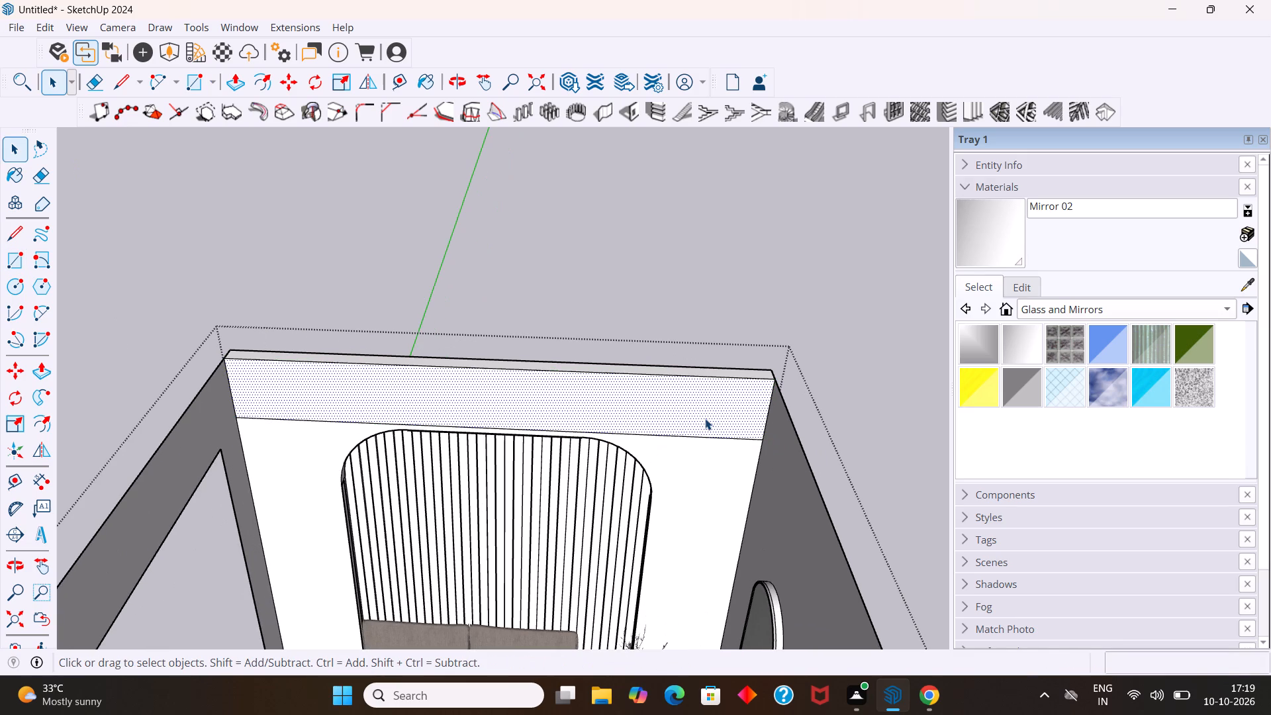
{"action": "key", "text": "p"}
{"action": "left_click_drag", "start_coordinate": [705, 417], "coordinate": [720, 385]}
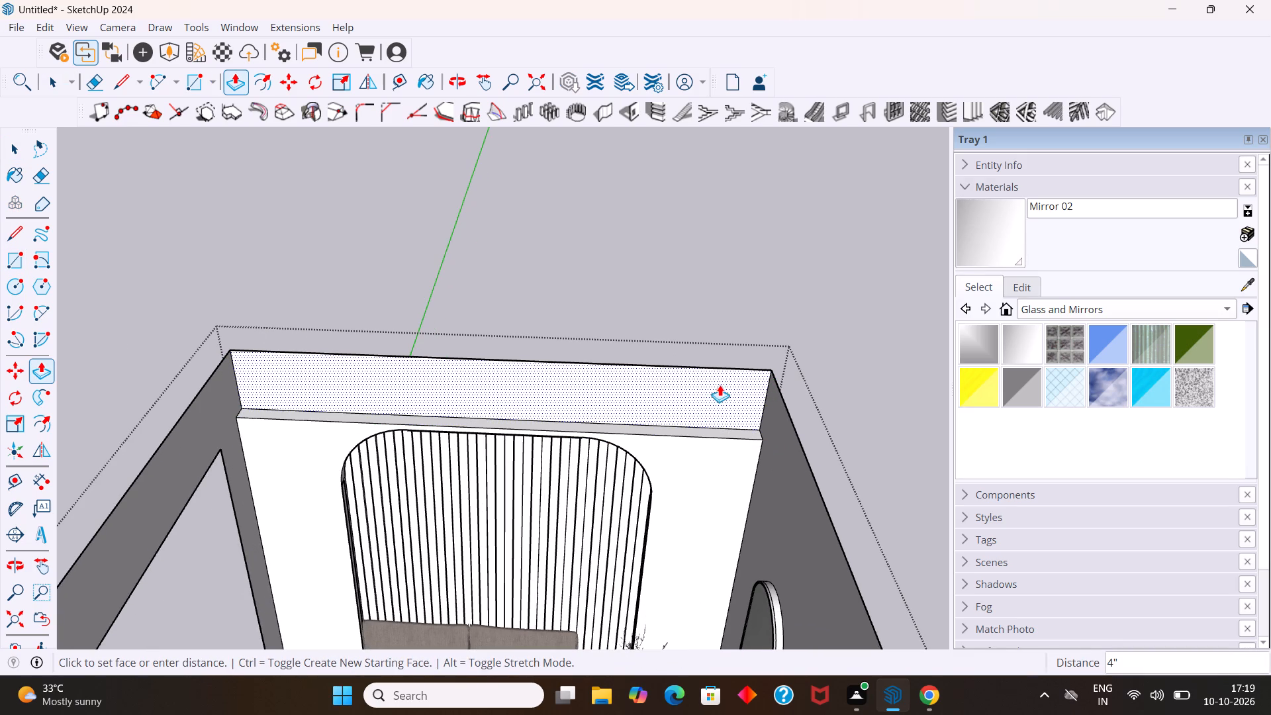
{"action": "left_click_drag", "start_coordinate": [720, 385], "coordinate": [727, 375]}
{"action": "key", "text": "space"}
Examine the band above the slatted panel from above and from the front, and close the furnished room group.
{"action": "middle_click_drag", "start_coordinate": [735, 391], "coordinate": [715, 539]}
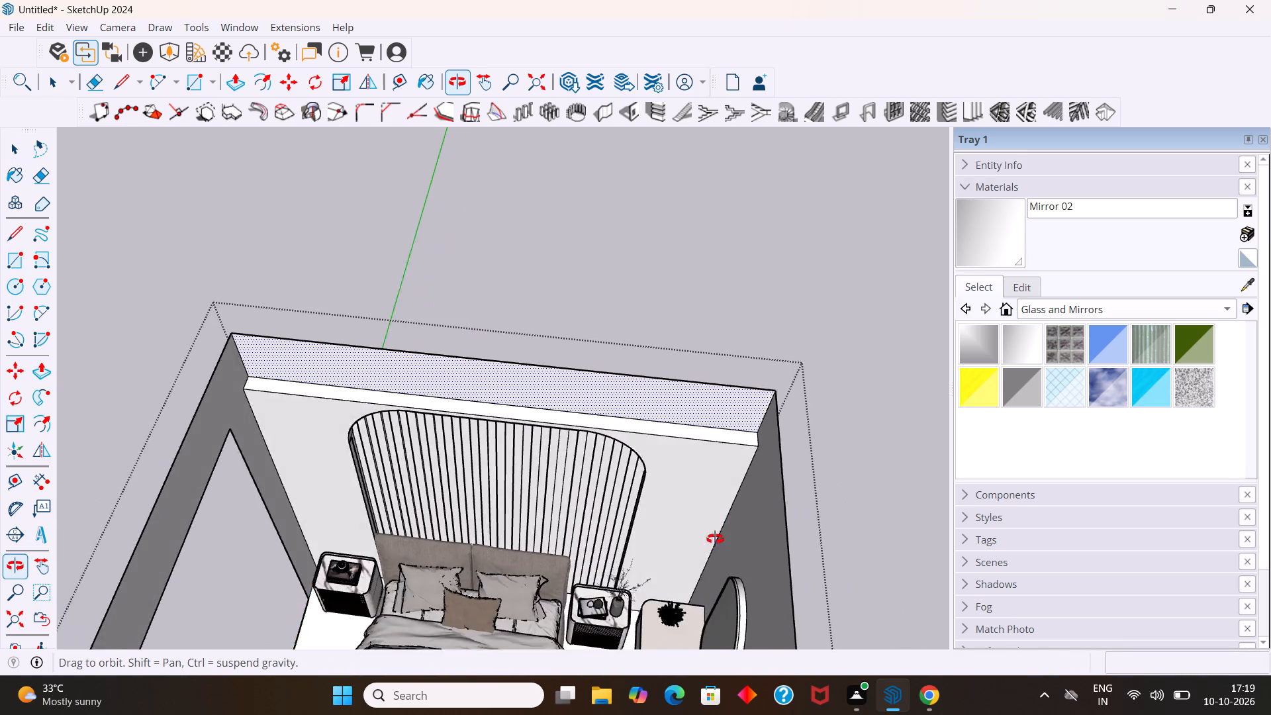
{"action": "middle_click_drag", "start_coordinate": [715, 539], "coordinate": [715, 496]}
{"action": "scroll", "coordinate": [711, 385], "scroll_direction": "down", "scroll_amount": 5}
{"action": "middle_click_drag", "start_coordinate": [699, 446], "coordinate": [679, 234]}
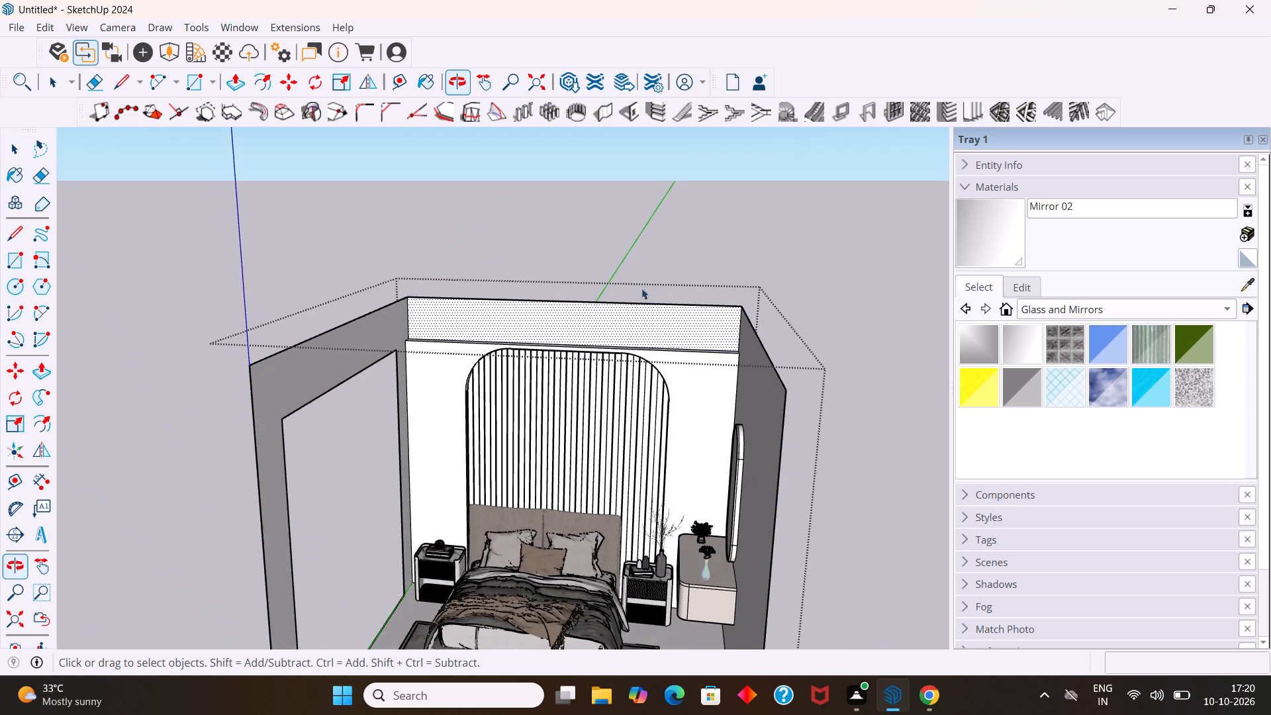
{"action": "scroll", "coordinate": [630, 301], "scroll_direction": "up", "scroll_amount": 3}
{"action": "middle_click_drag", "start_coordinate": [628, 318], "coordinate": [653, 352]}
{"action": "scroll", "coordinate": [640, 319], "scroll_direction": "down", "scroll_amount": 15}
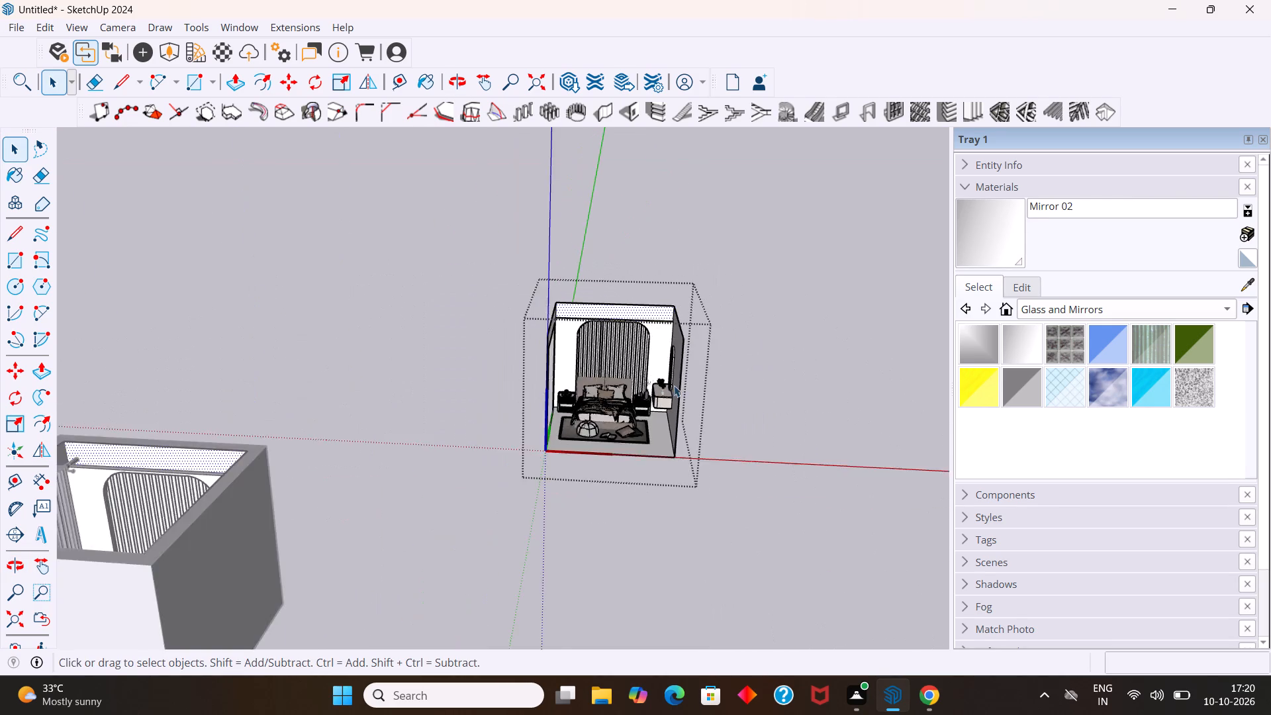
{"action": "scroll", "coordinate": [674, 385], "scroll_direction": "down", "scroll_amount": 6}
{"action": "left_click", "coordinate": [670, 529]}
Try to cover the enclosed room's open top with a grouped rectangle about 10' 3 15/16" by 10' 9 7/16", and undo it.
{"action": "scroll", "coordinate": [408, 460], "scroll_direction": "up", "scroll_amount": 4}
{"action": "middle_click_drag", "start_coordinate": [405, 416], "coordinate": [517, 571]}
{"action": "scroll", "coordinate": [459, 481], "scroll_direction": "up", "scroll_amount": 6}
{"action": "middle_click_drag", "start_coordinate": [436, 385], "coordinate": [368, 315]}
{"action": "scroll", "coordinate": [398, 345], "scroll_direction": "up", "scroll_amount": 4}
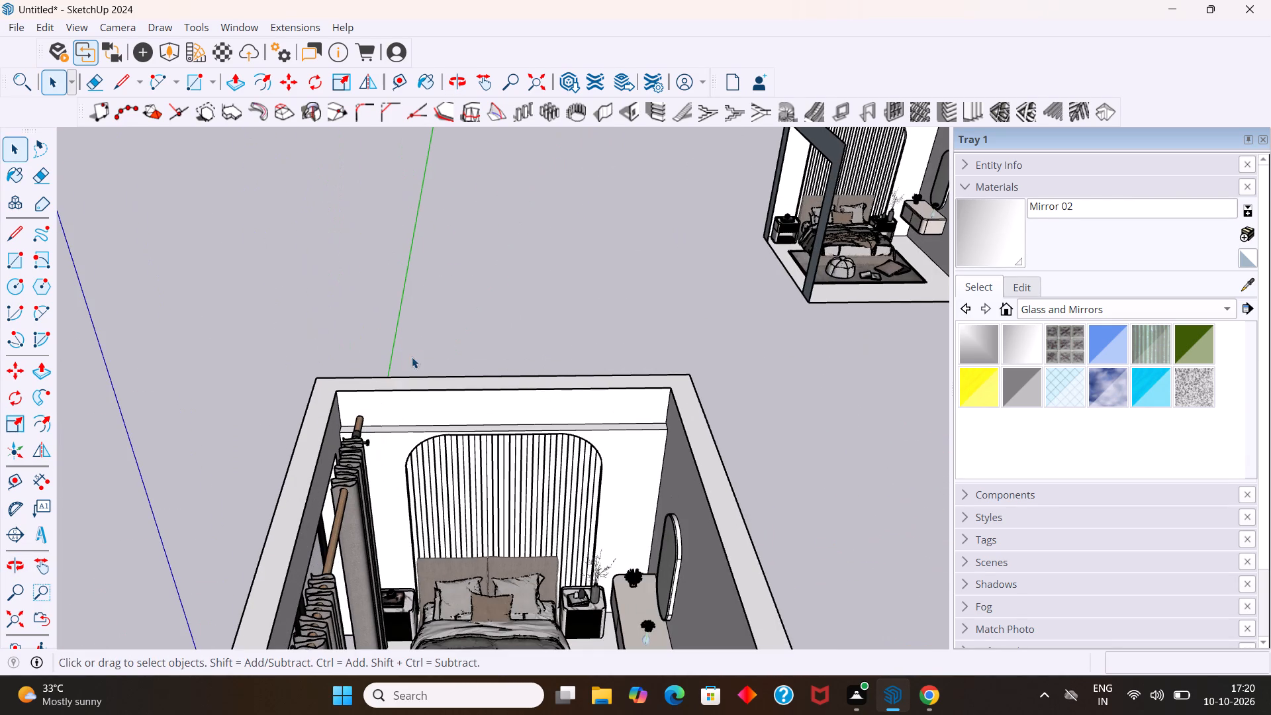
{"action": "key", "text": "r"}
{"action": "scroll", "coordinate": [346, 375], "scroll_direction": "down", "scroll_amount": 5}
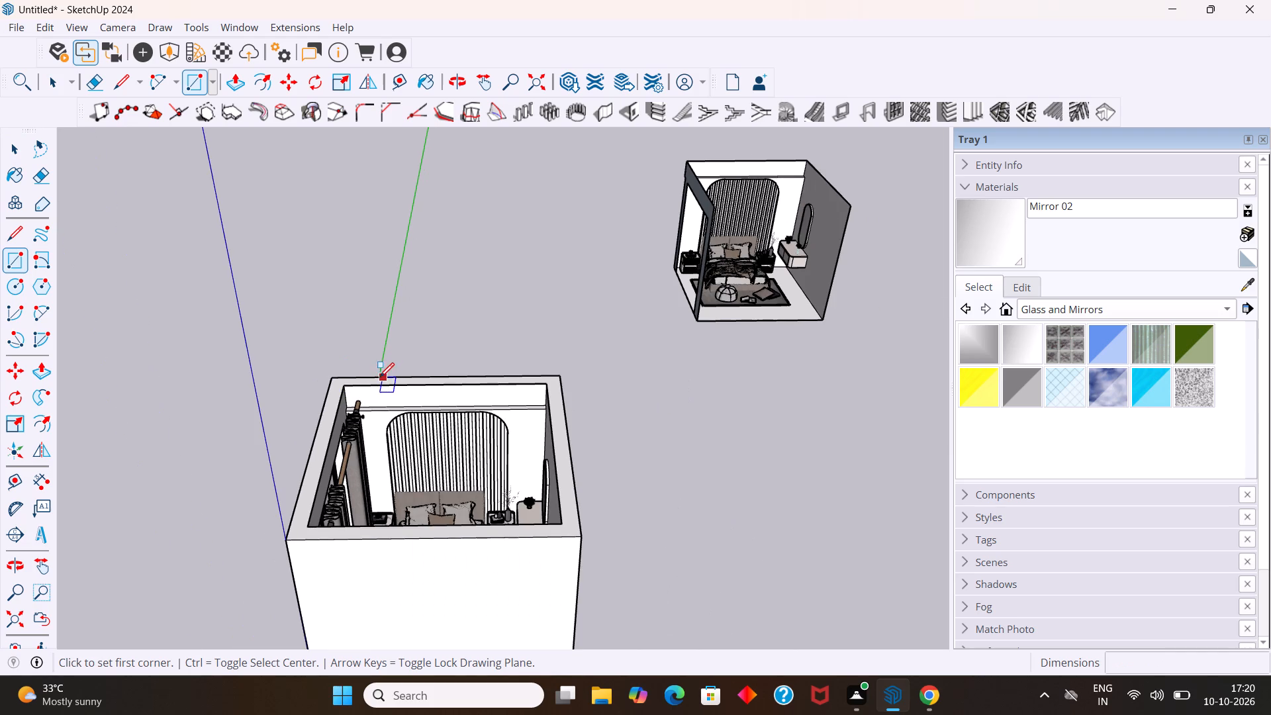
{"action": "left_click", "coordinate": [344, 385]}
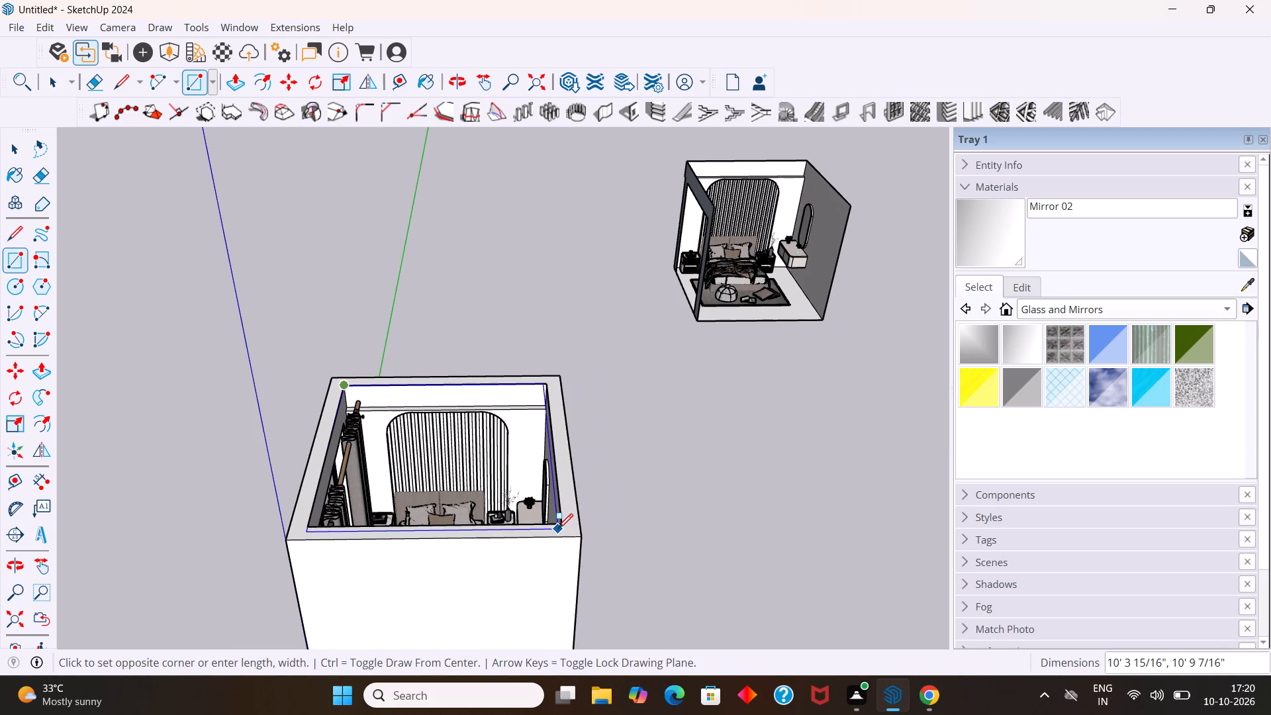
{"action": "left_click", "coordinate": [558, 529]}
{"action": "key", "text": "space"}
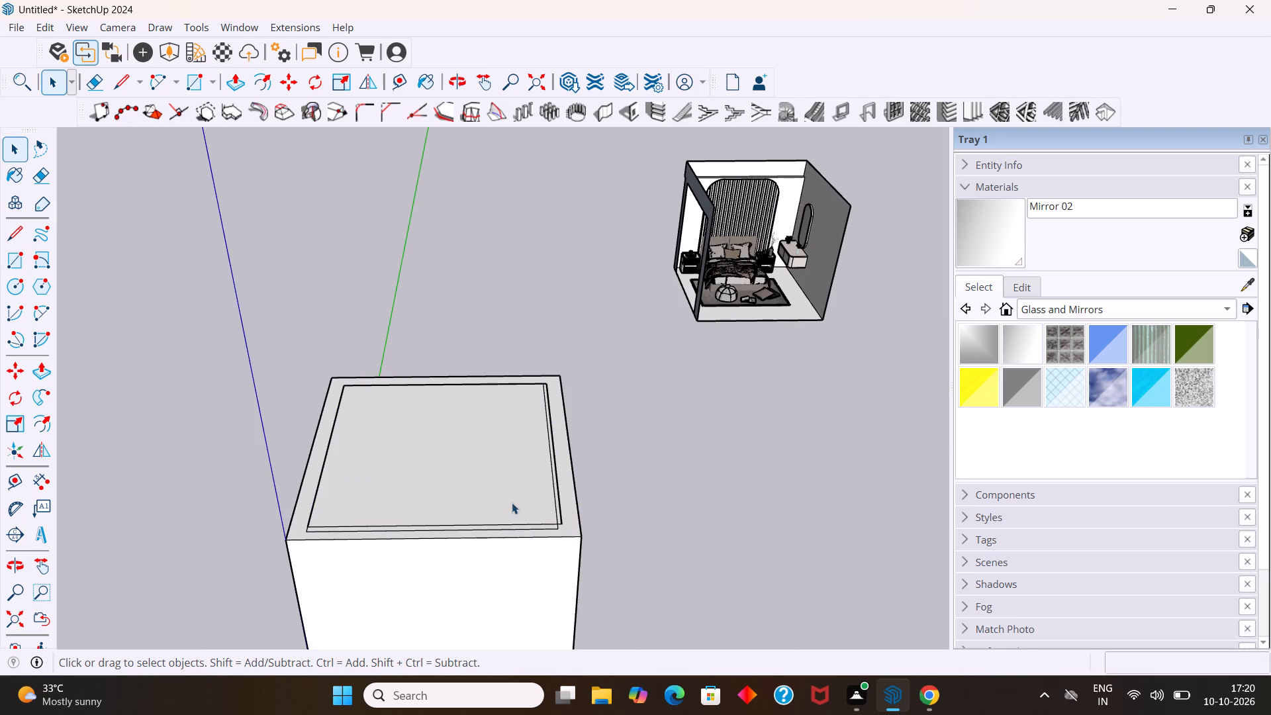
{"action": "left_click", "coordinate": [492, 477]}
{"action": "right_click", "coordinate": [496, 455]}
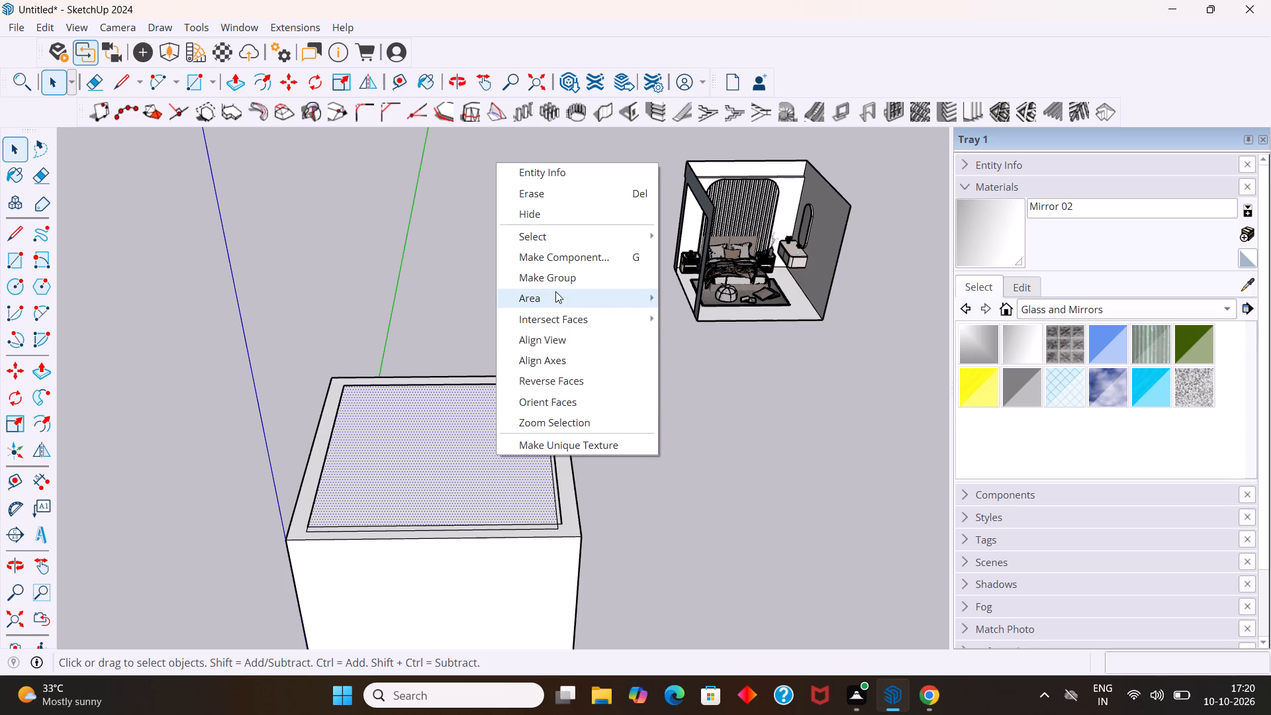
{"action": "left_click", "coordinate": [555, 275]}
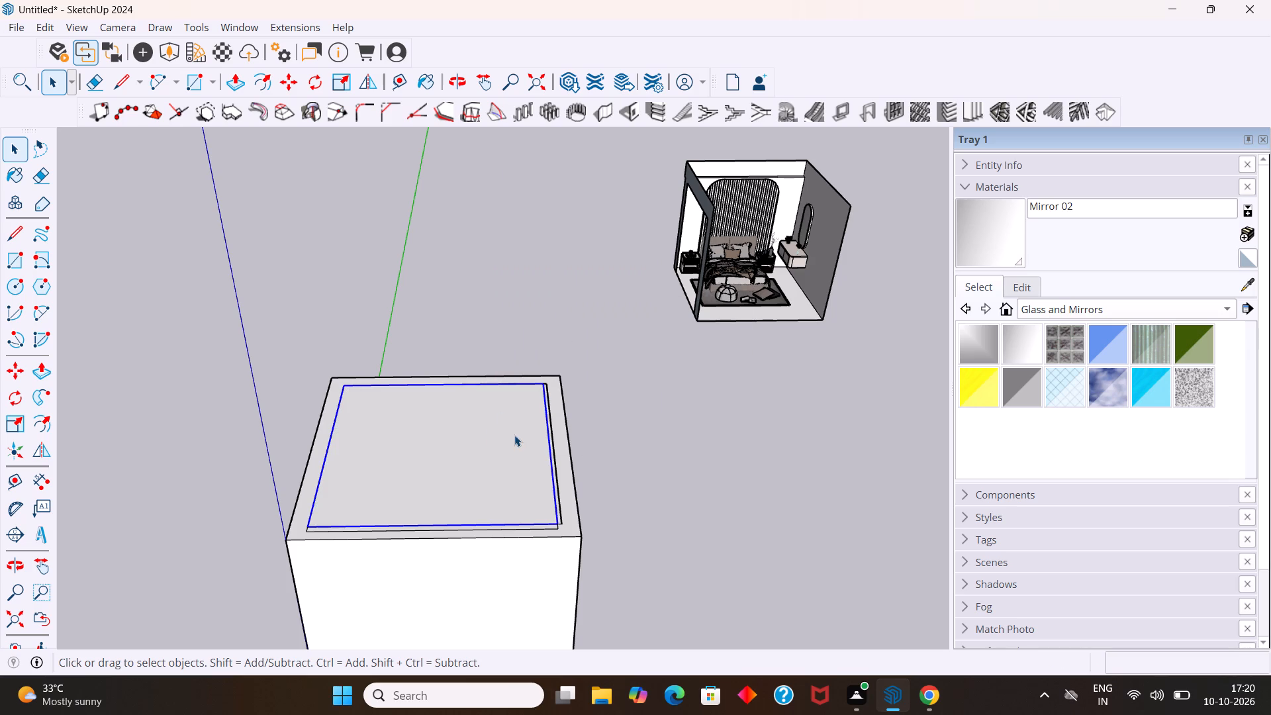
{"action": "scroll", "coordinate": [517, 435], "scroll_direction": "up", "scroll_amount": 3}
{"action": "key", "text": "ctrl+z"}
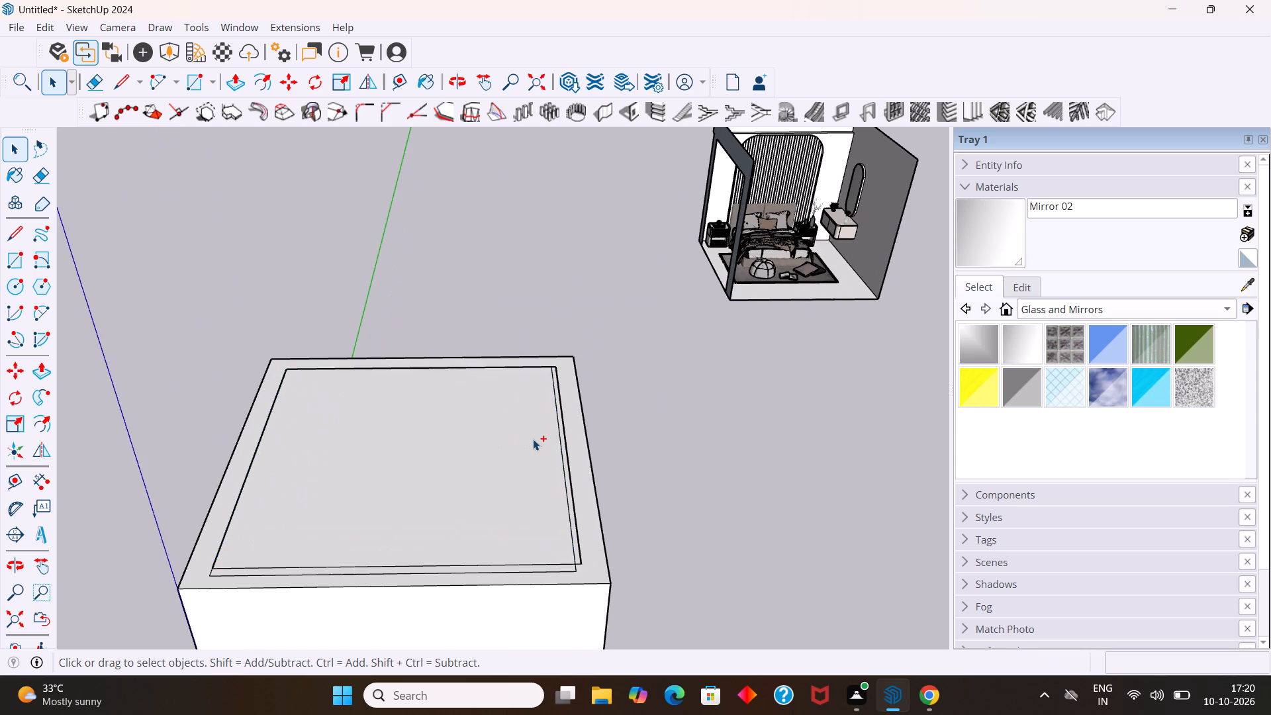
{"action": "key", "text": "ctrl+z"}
Draw a ceiling rectangle between opposite inner wall corners over the enclosed room's open top and make its face a group.
{"action": "key", "text": "r"}
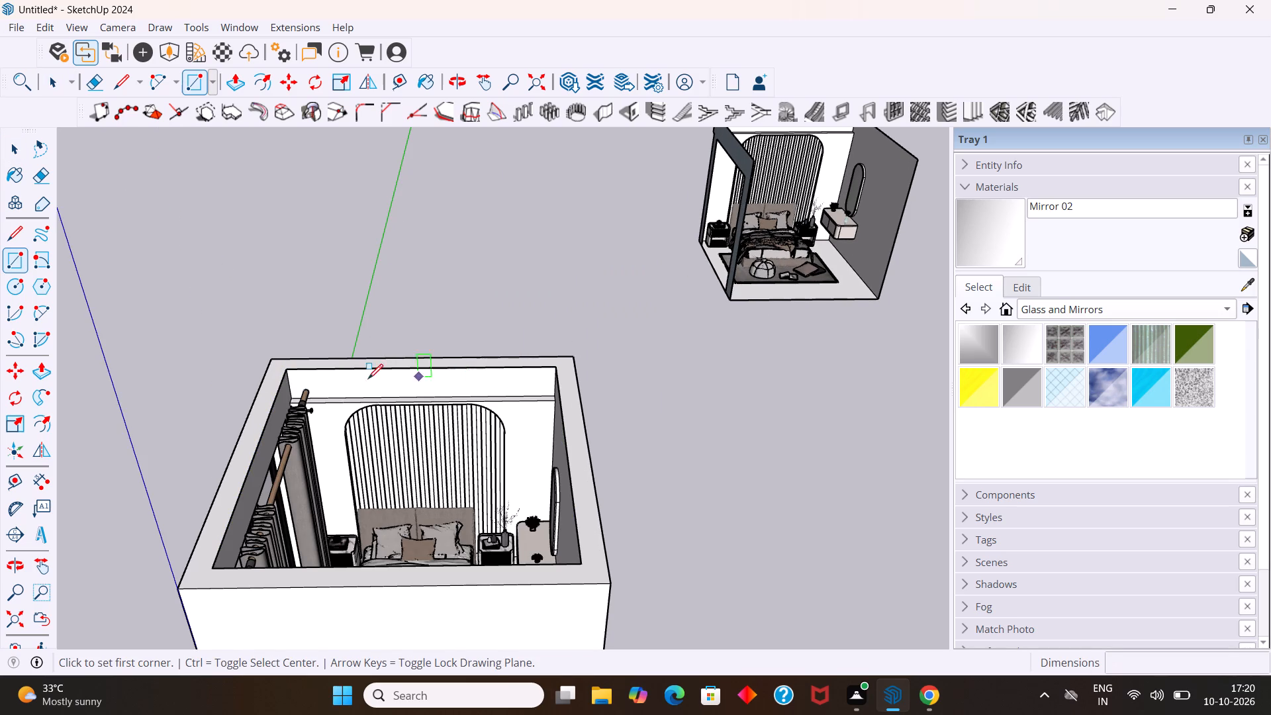
{"action": "left_click", "coordinate": [287, 369]}
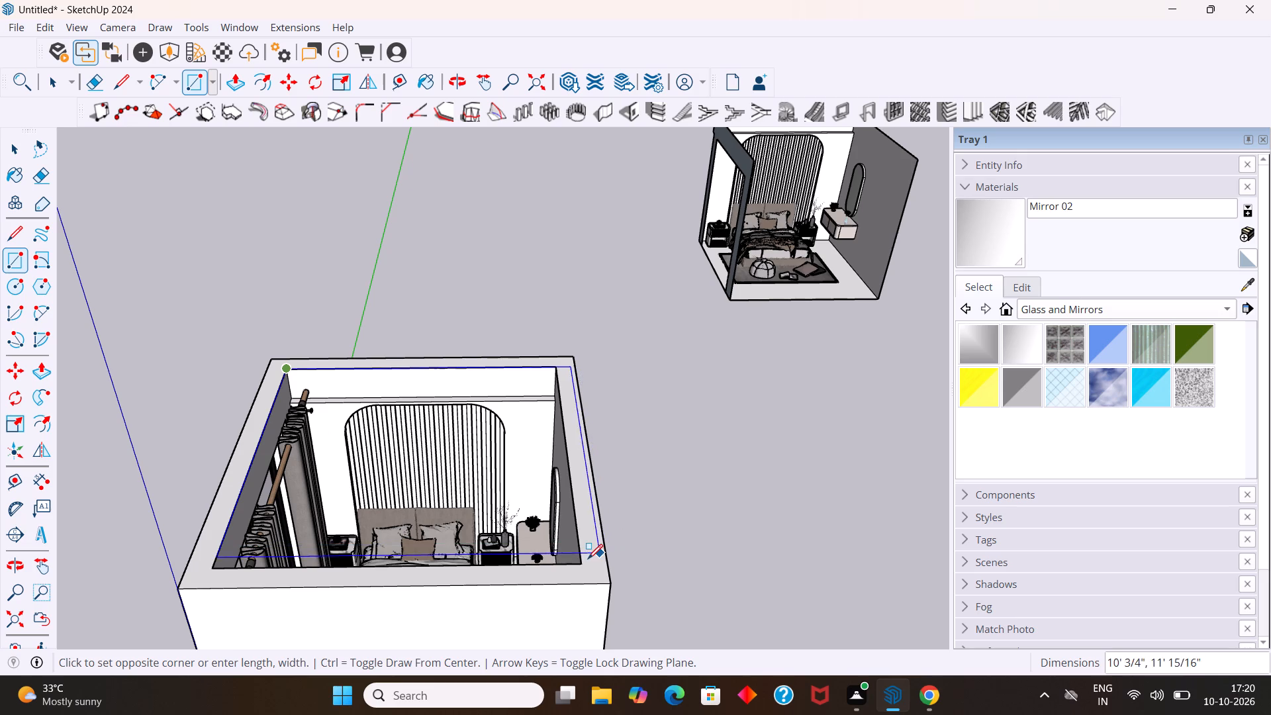
{"action": "left_click", "coordinate": [579, 567]}
{"action": "key", "text": "space"}
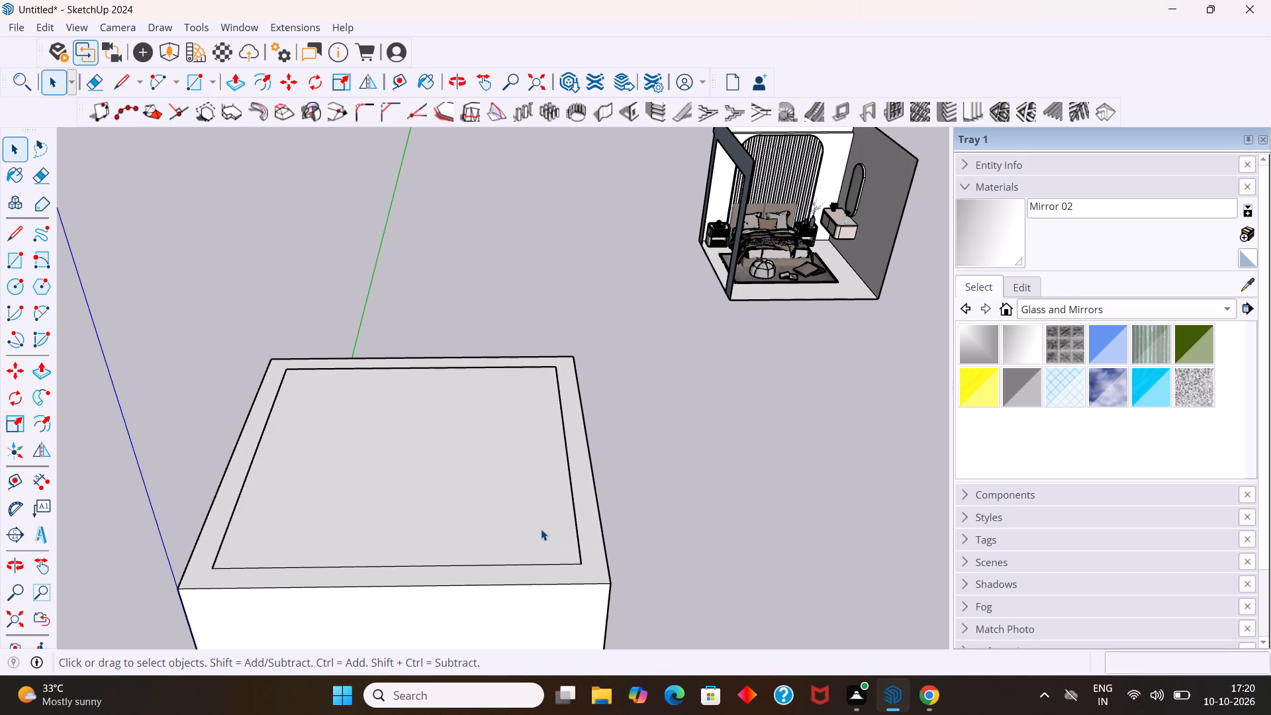
{"action": "left_click", "coordinate": [541, 530]}
{"action": "right_click", "coordinate": [540, 530]}
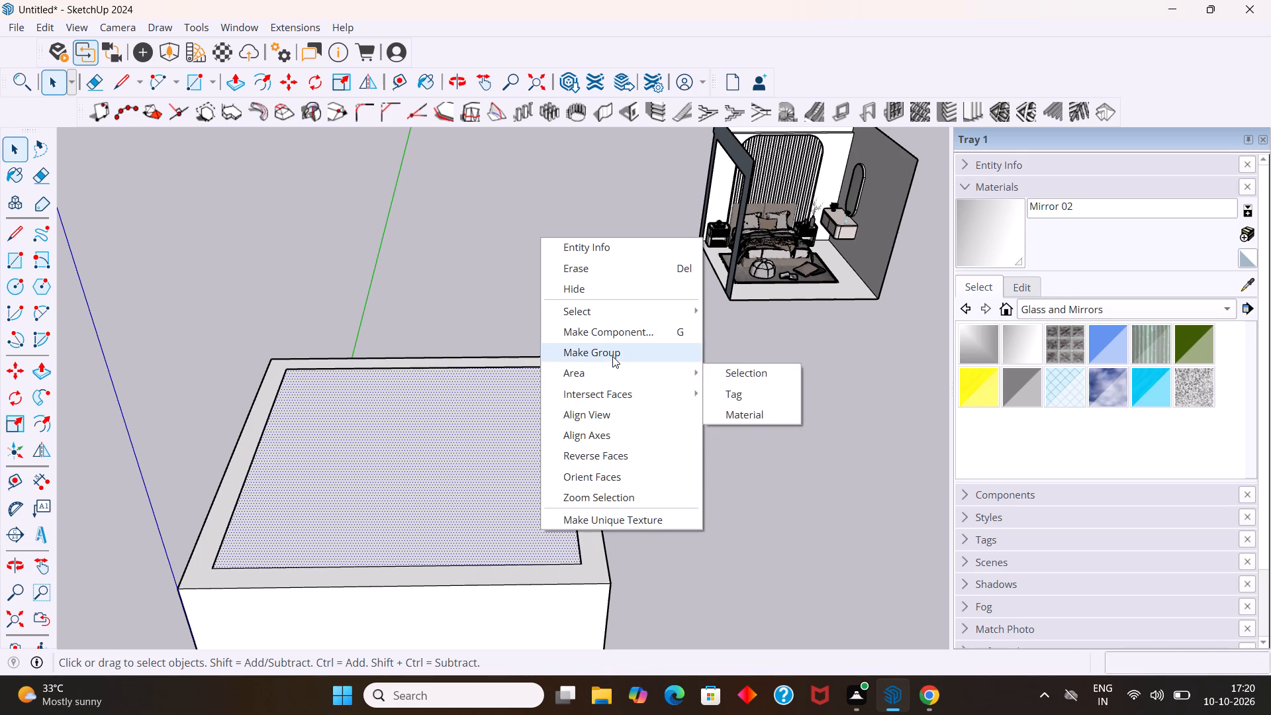
{"action": "left_click", "coordinate": [612, 356]}
Open the ceiling group and Push/Pull its face upward by 1'.
{"action": "double_click", "coordinate": [558, 518]}
{"action": "scroll", "coordinate": [548, 532], "scroll_direction": "up", "scroll_amount": 3}
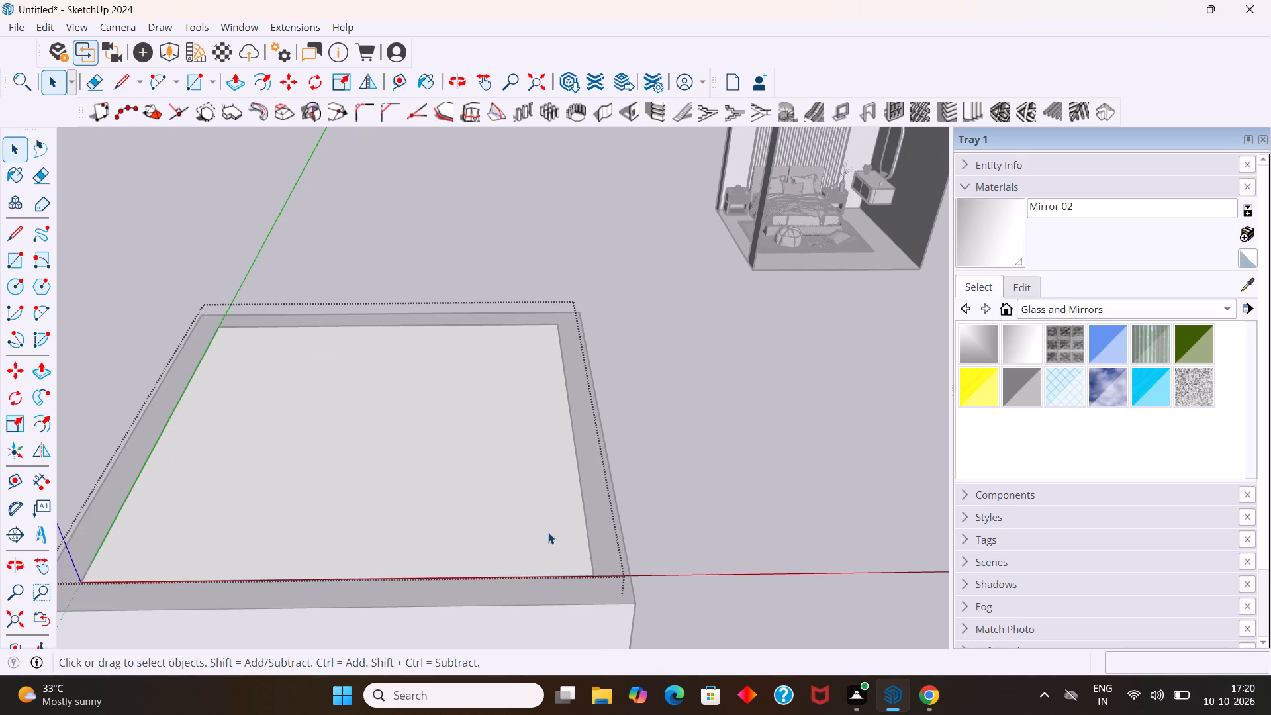
{"action": "left_click", "coordinate": [503, 520]}
{"action": "key", "text": "p"}
{"action": "left_click_drag", "start_coordinate": [506, 500], "coordinate": [514, 473]}
{"action": "type", "text": "1'"}
{"action": "key", "text": "Return"}
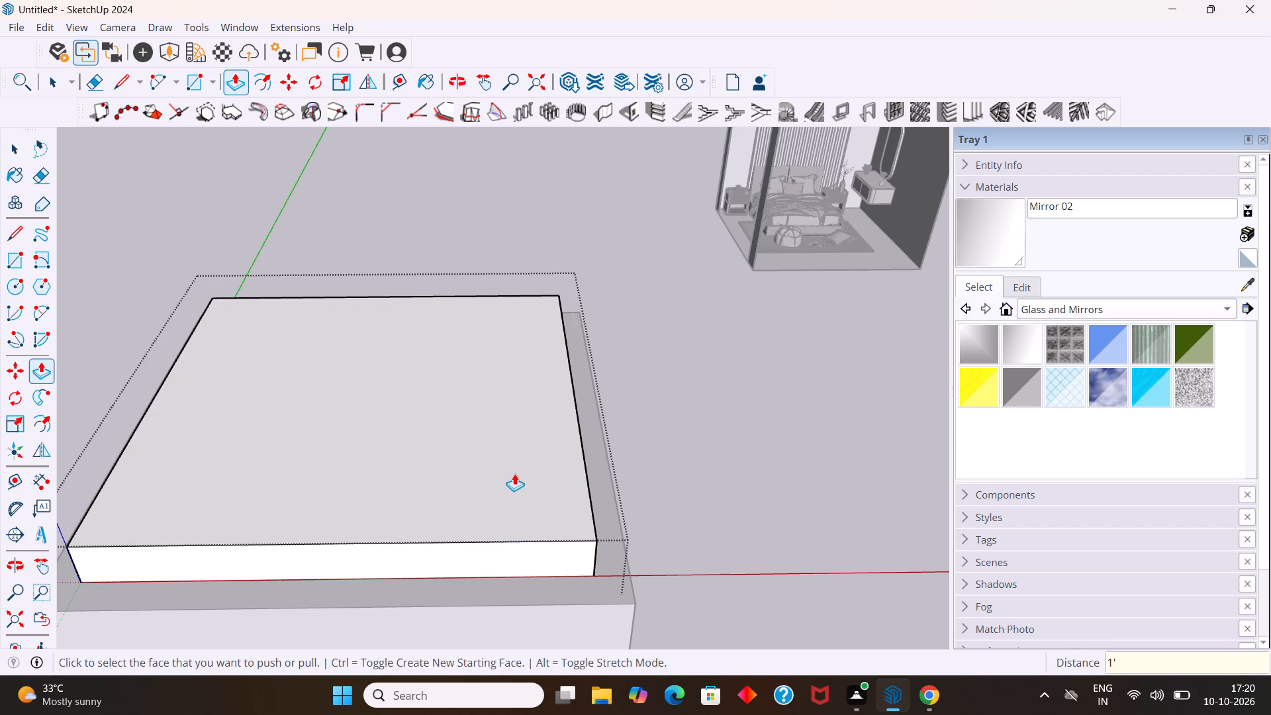
{"action": "key", "text": "space"}
{"action": "scroll", "coordinate": [522, 484], "scroll_direction": "down", "scroll_amount": 8}
{"action": "middle_click_drag", "start_coordinate": [598, 513], "coordinate": [621, 455]}
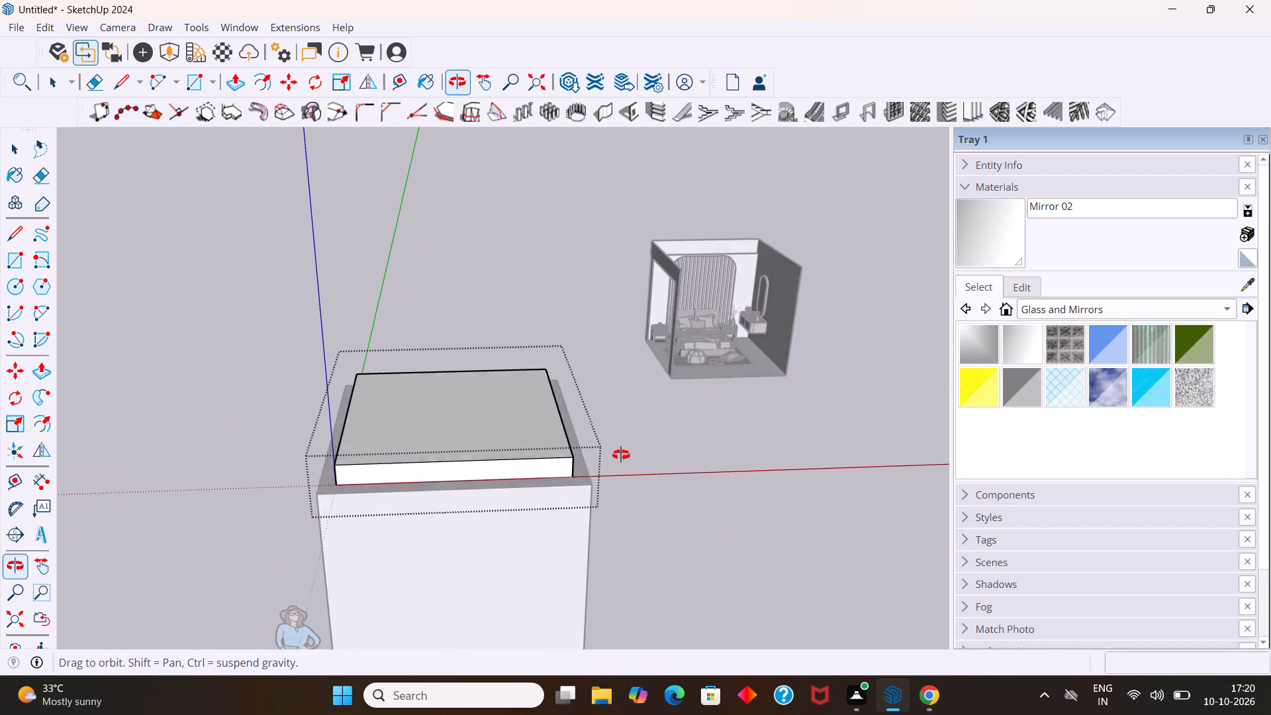
Offset the edges of the ceiling slab's top face inward by 2'.
{"action": "middle_click_drag", "start_coordinate": [621, 455], "coordinate": [606, 452]}
{"action": "middle_click_drag", "start_coordinate": [582, 442], "coordinate": [616, 559]}
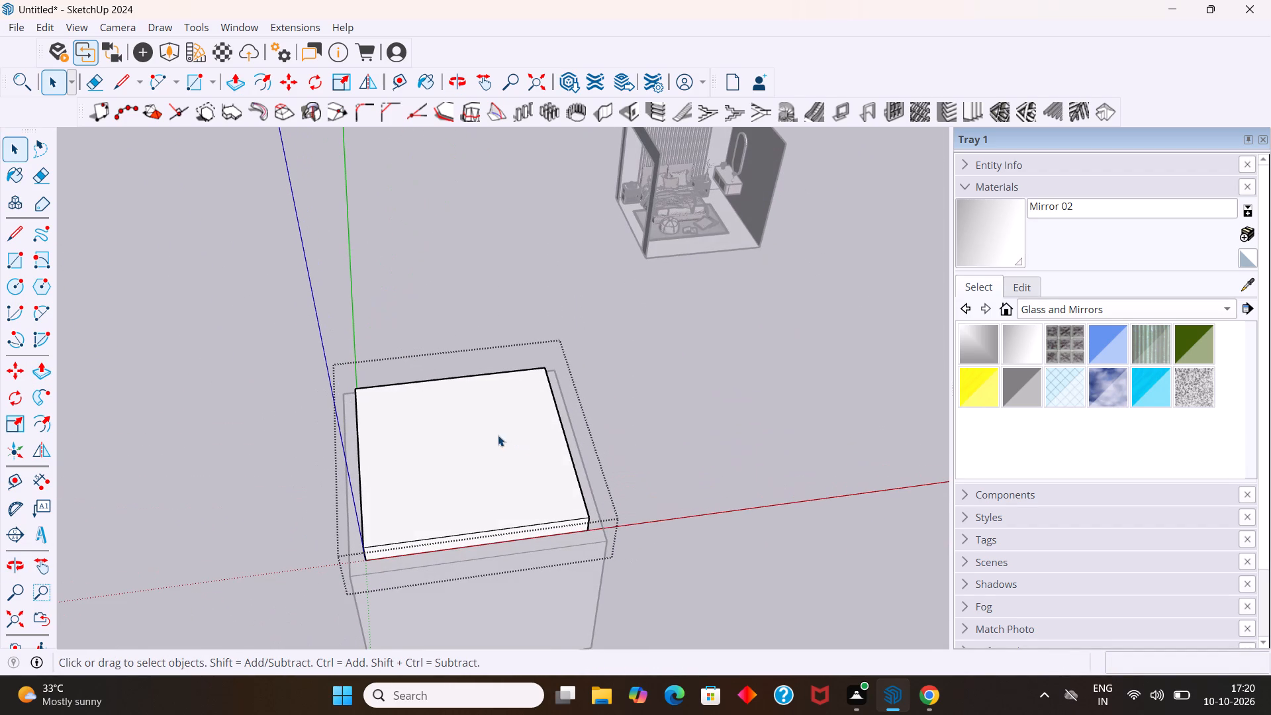
{"action": "left_click", "coordinate": [498, 435]}
{"action": "key", "text": "f"}
{"action": "left_click_drag", "start_coordinate": [492, 434], "coordinate": [499, 438]}
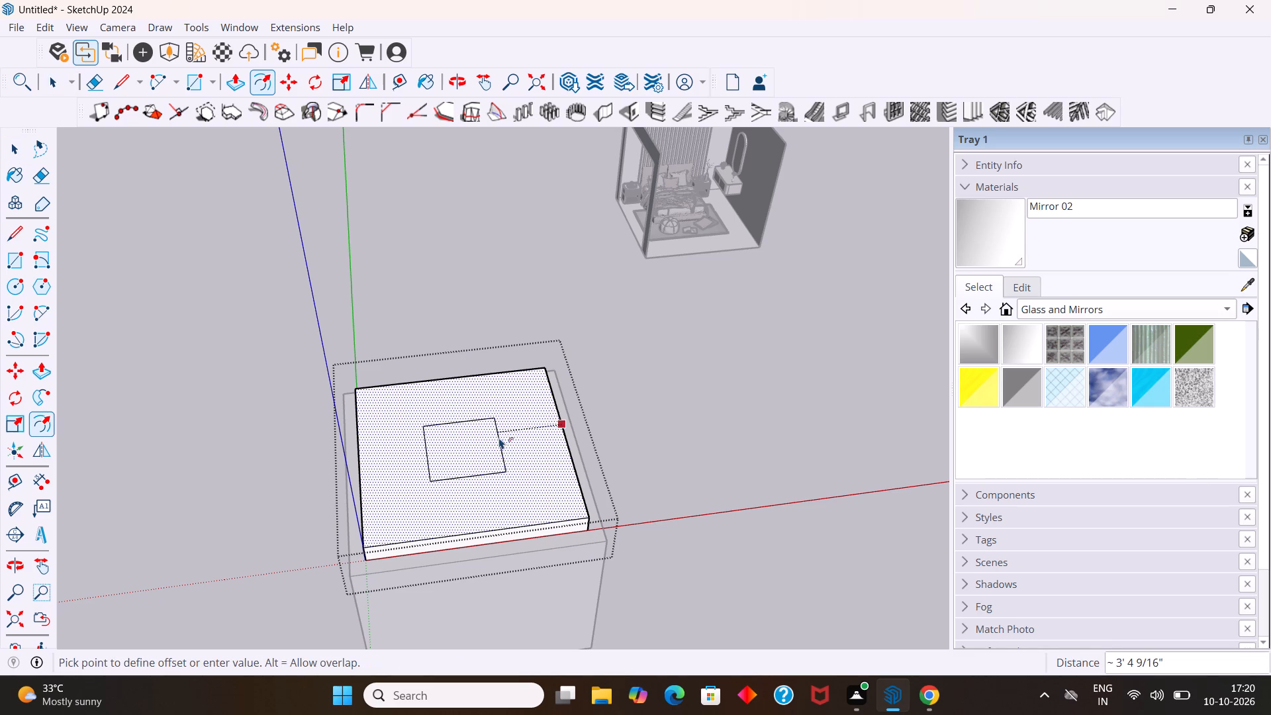
{"action": "left_click_drag", "start_coordinate": [499, 438], "coordinate": [516, 457]}
{"action": "key", "text": "2"}
{"action": "key", "text": "apostrophe"}
{"action": "key", "text": "Return"}
{"action": "key", "text": "space"}
Push/Pull the border face around the slab's inner rectangle upward by 2".
{"action": "scroll", "coordinate": [516, 454], "scroll_direction": "down", "scroll_amount": 5}
{"action": "middle_click_drag", "start_coordinate": [510, 459], "coordinate": [478, 447]}
{"action": "scroll", "coordinate": [475, 437], "scroll_direction": "up", "scroll_amount": 11}
{"action": "left_click", "coordinate": [476, 435]}
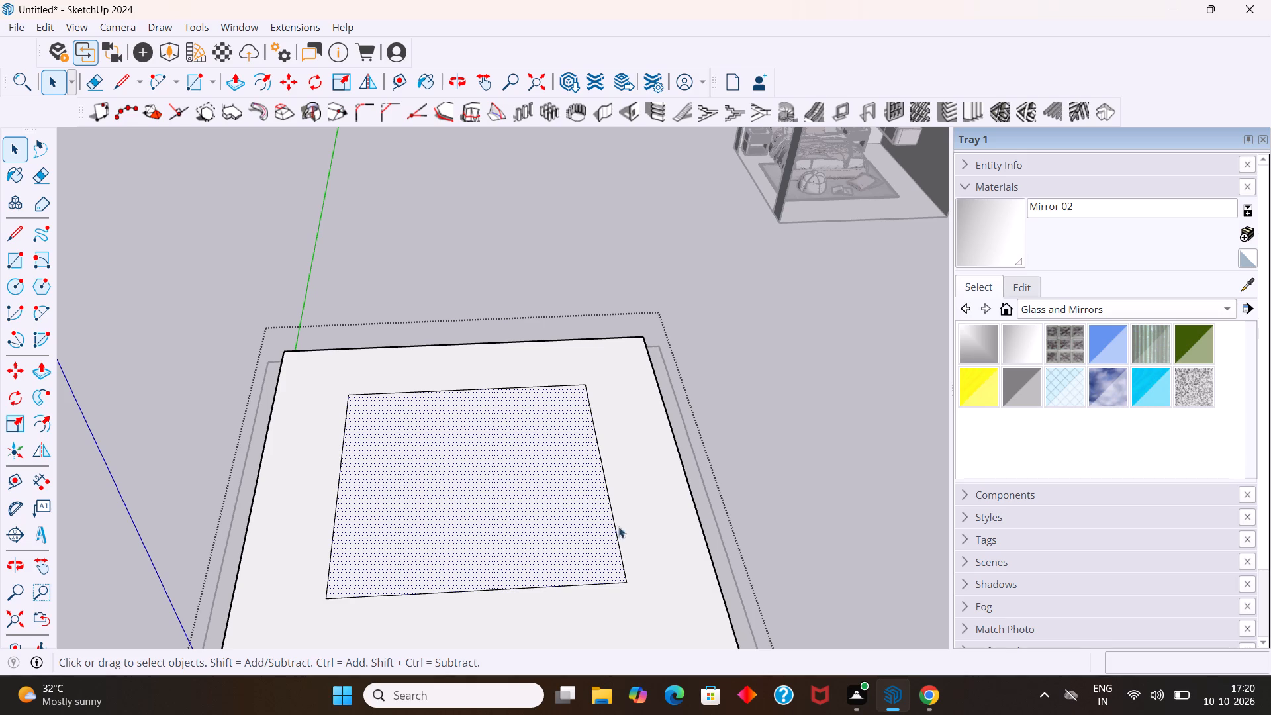
{"action": "left_click", "coordinate": [653, 543]}
{"action": "key", "text": "p"}
{"action": "left_click_drag", "start_coordinate": [649, 541], "coordinate": [649, 534]}
{"action": "key", "text": "2"}
{"action": "key", "text": "Return"}
{"action": "key", "text": "space"}
Push/Pull the inner rectangle's recessed face downward by a further 2".
{"action": "scroll", "coordinate": [538, 521], "scroll_direction": "up", "scroll_amount": 3}
{"action": "middle_click_drag", "start_coordinate": [532, 505], "coordinate": [465, 459]}
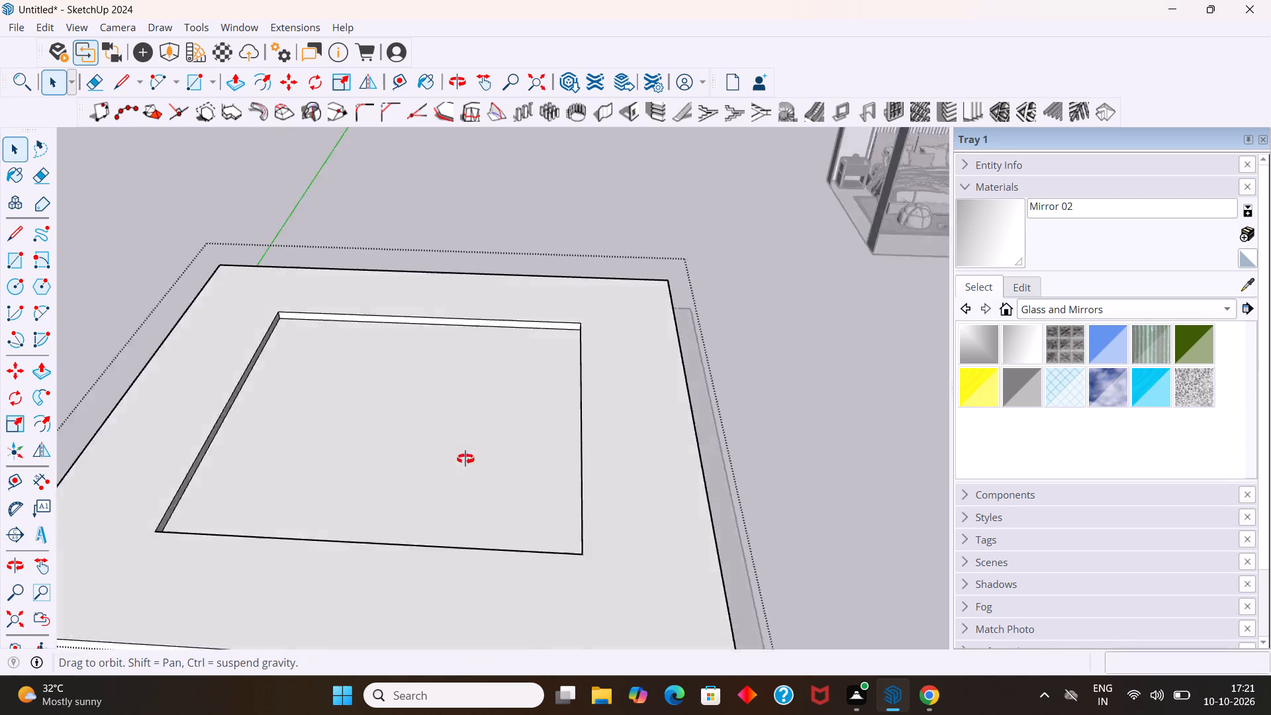
{"action": "middle_click_drag", "start_coordinate": [465, 459], "coordinate": [534, 447]}
{"action": "scroll", "coordinate": [484, 416], "scroll_direction": "up", "scroll_amount": 5}
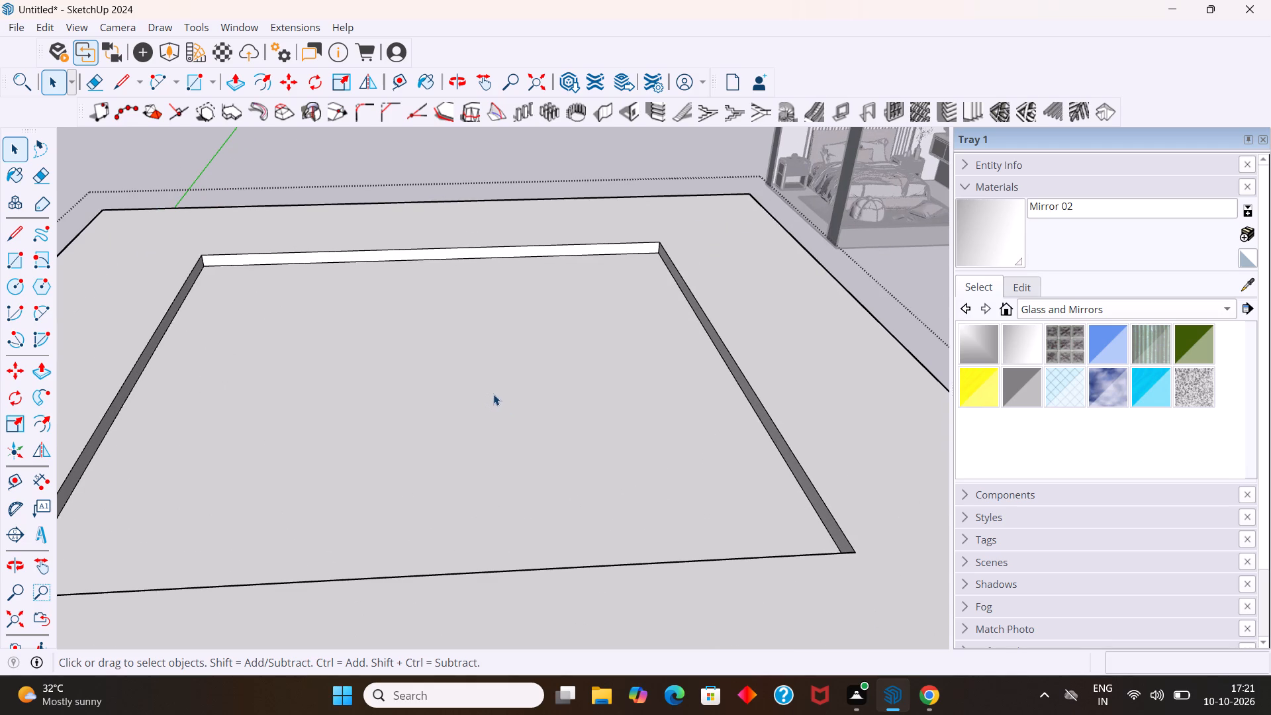
{"action": "scroll", "coordinate": [489, 390], "scroll_direction": "up", "scroll_amount": 2}
{"action": "left_click", "coordinate": [485, 374]}
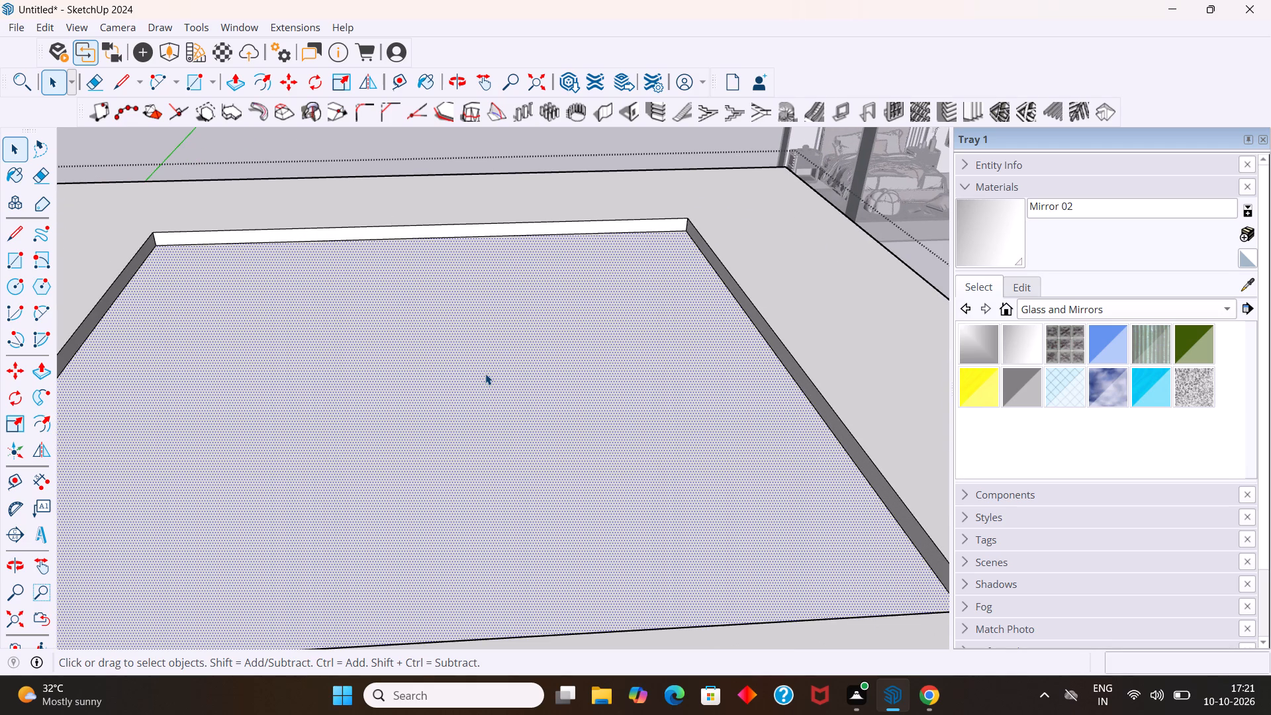
{"action": "key", "text": "p"}
{"action": "left_click_drag", "start_coordinate": [485, 373], "coordinate": [485, 380]}
{"action": "key", "text": "2"}
{"action": "key", "text": "Return"}
{"action": "key", "text": "space"}
Push/Pull the border face around the recess upward by 2" as a new layer above its starting face.
{"action": "scroll", "coordinate": [492, 381], "scroll_direction": "down", "scroll_amount": 5}
{"action": "middle_click_drag", "start_coordinate": [510, 390], "coordinate": [447, 375]}
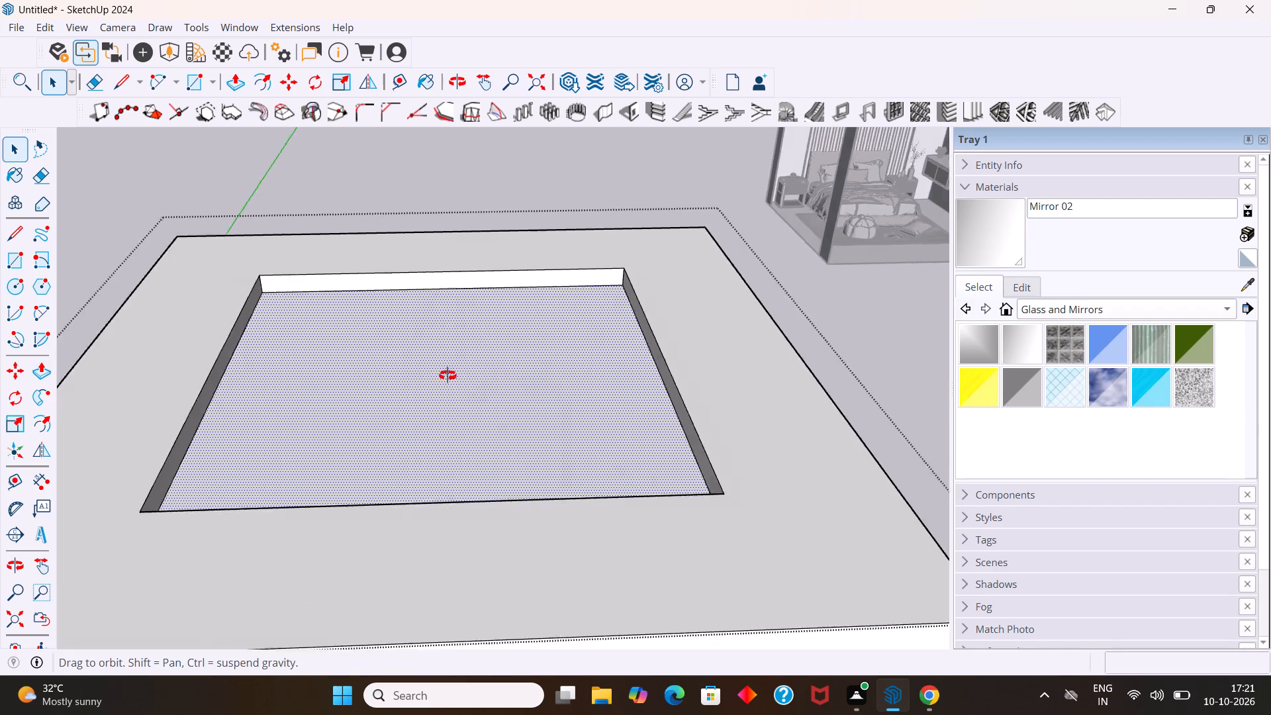
{"action": "middle_click_drag", "start_coordinate": [447, 375], "coordinate": [459, 371]}
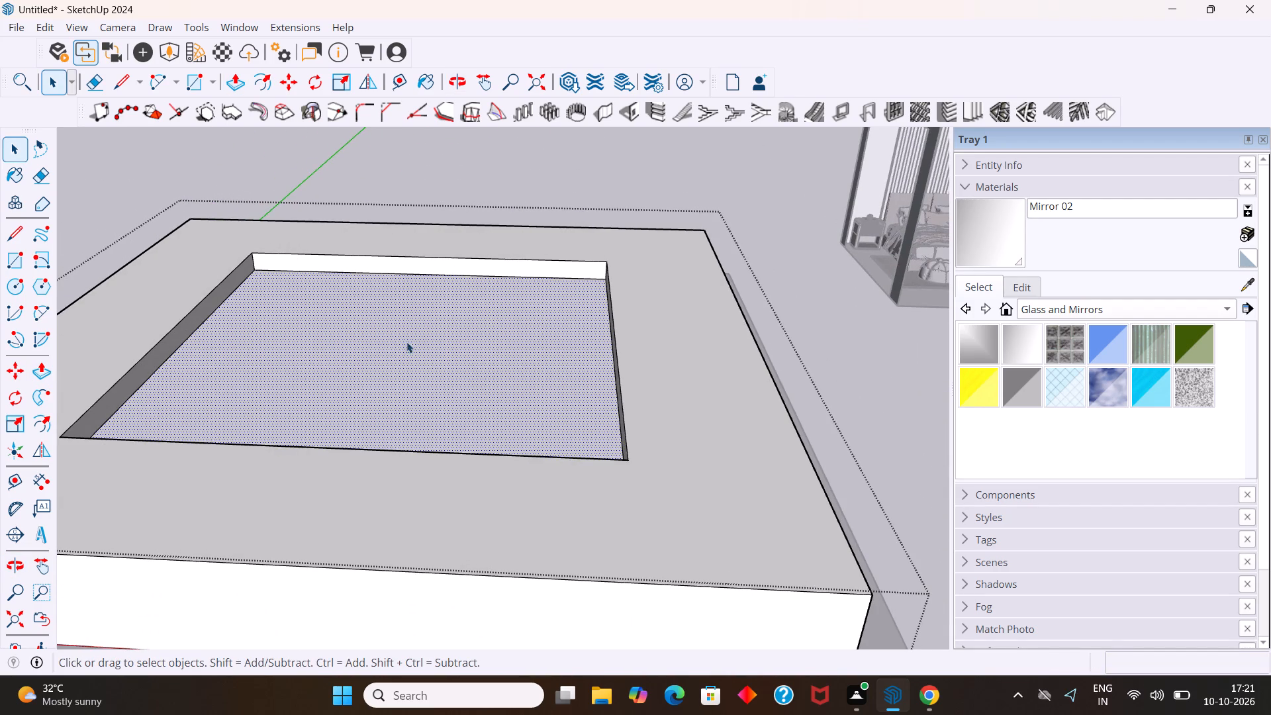
{"action": "left_click", "coordinate": [461, 240]}
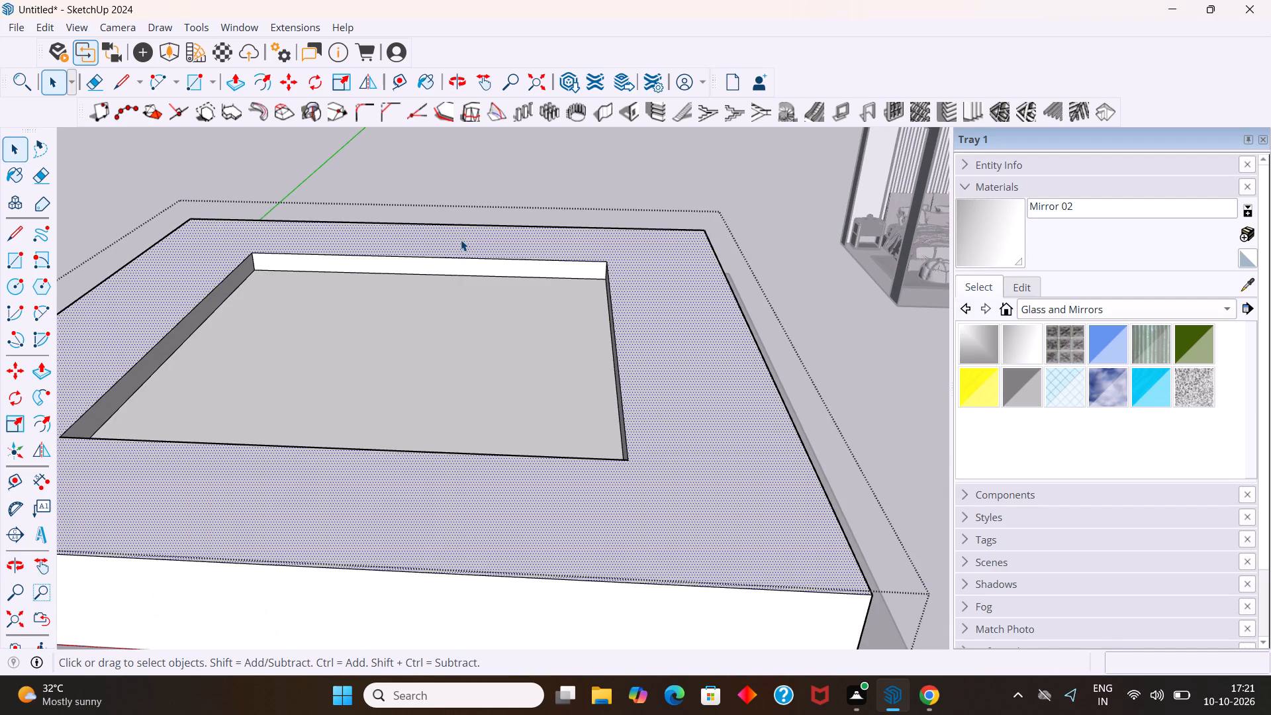
{"action": "key", "text": "p"}
{"action": "left_click", "coordinate": [460, 244]}
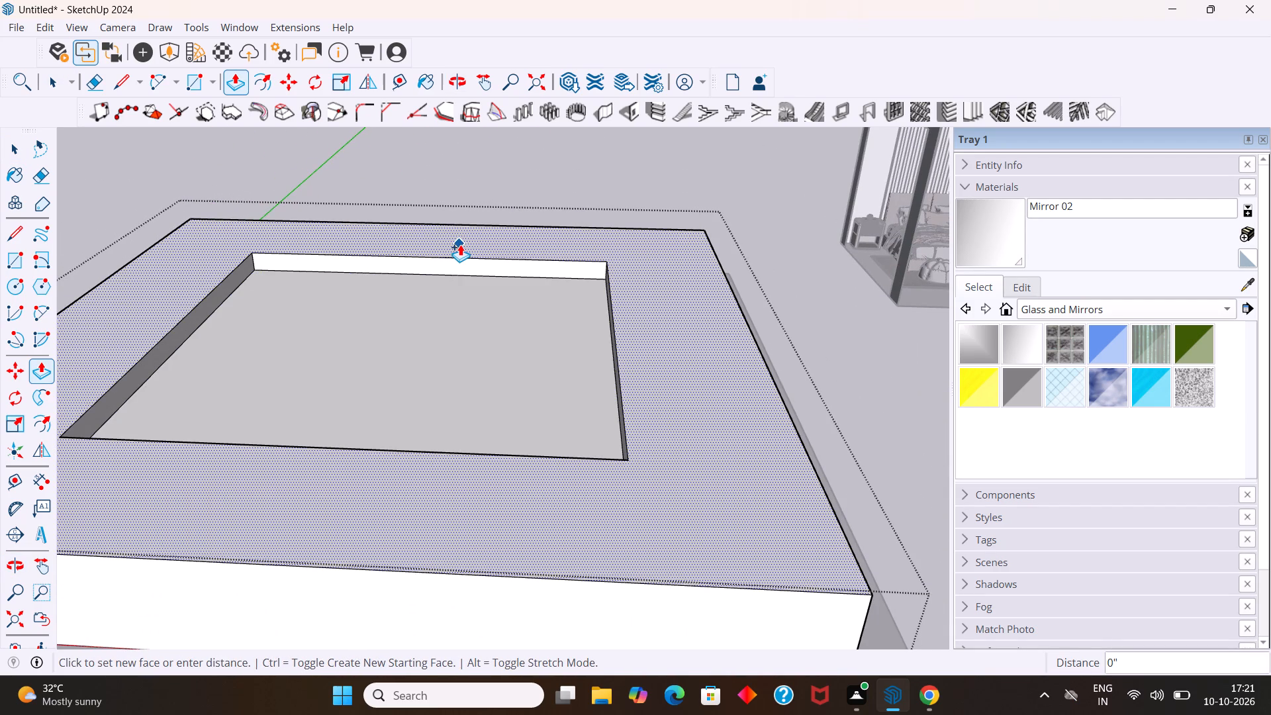
{"action": "key", "text": "2"}
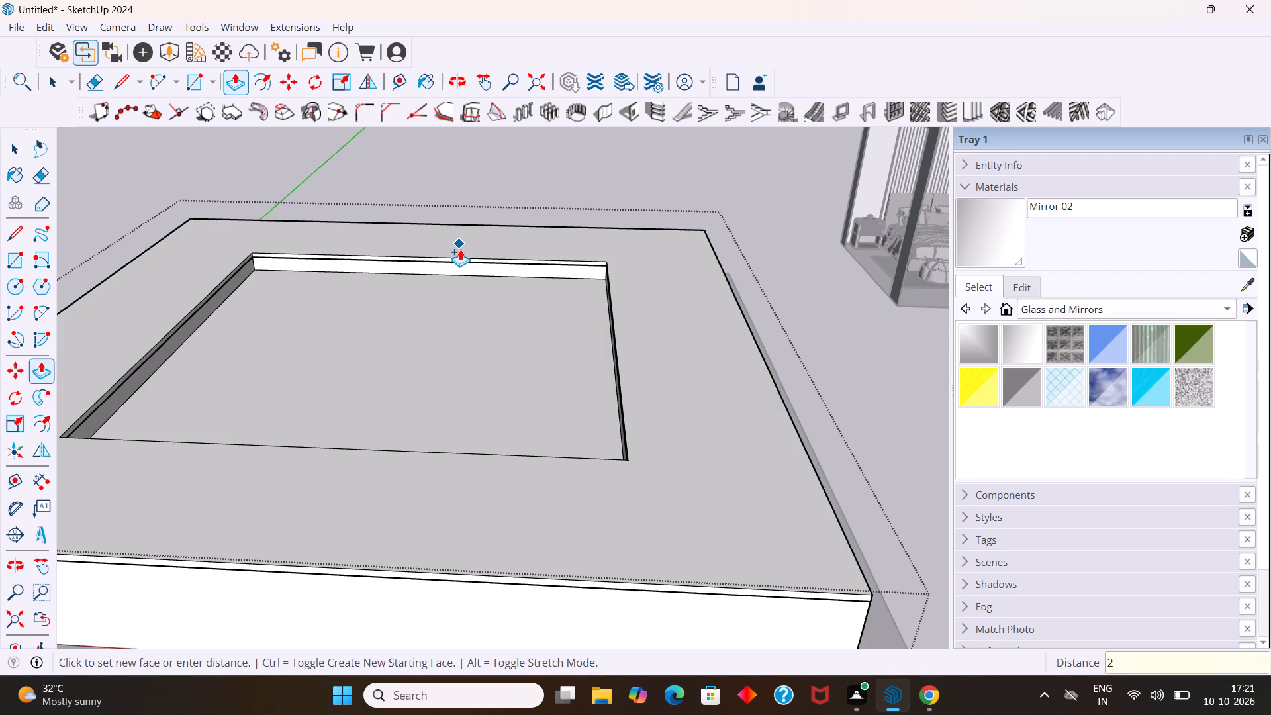
{"action": "key", "text": "Return"}
{"action": "key", "text": "space"}
Push/Pull the lower strip on one inner side of the ceiling recess by 0.1".
{"action": "middle_click_drag", "start_coordinate": [473, 256], "coordinate": [378, 287]}
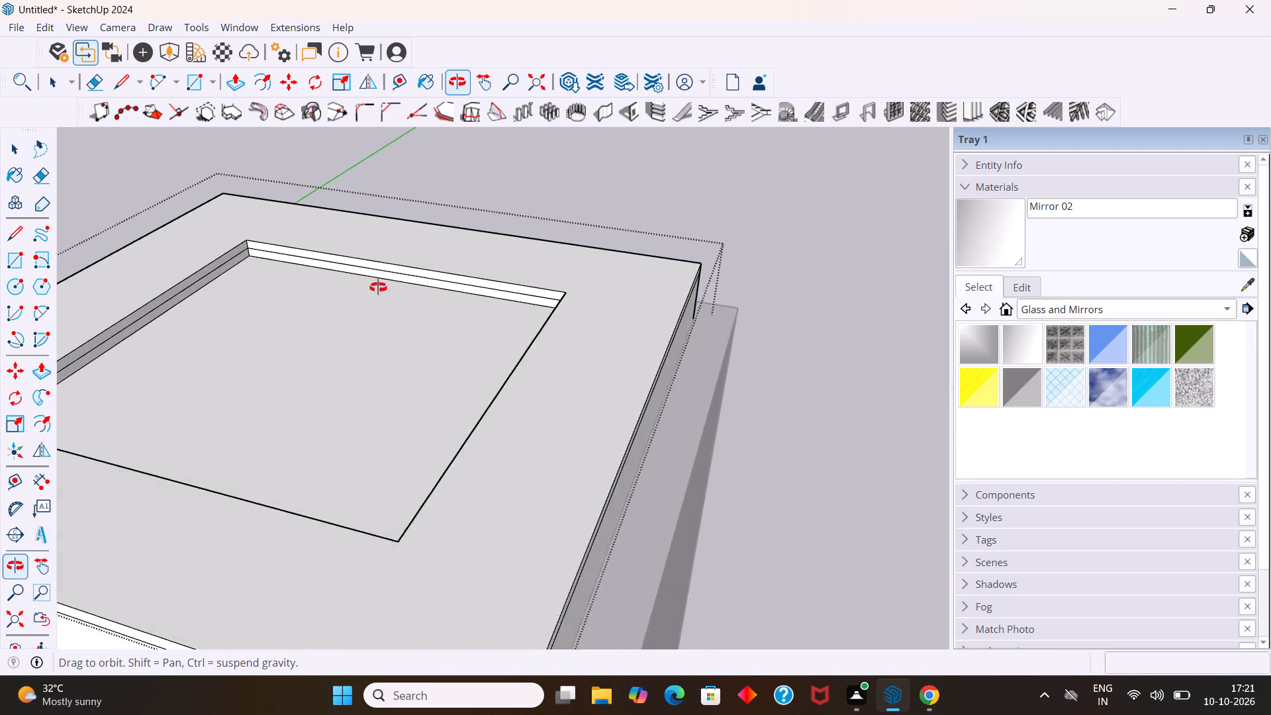
{"action": "middle_click_drag", "start_coordinate": [378, 287], "coordinate": [458, 298]}
{"action": "scroll", "coordinate": [401, 308], "scroll_direction": "up", "scroll_amount": 7}
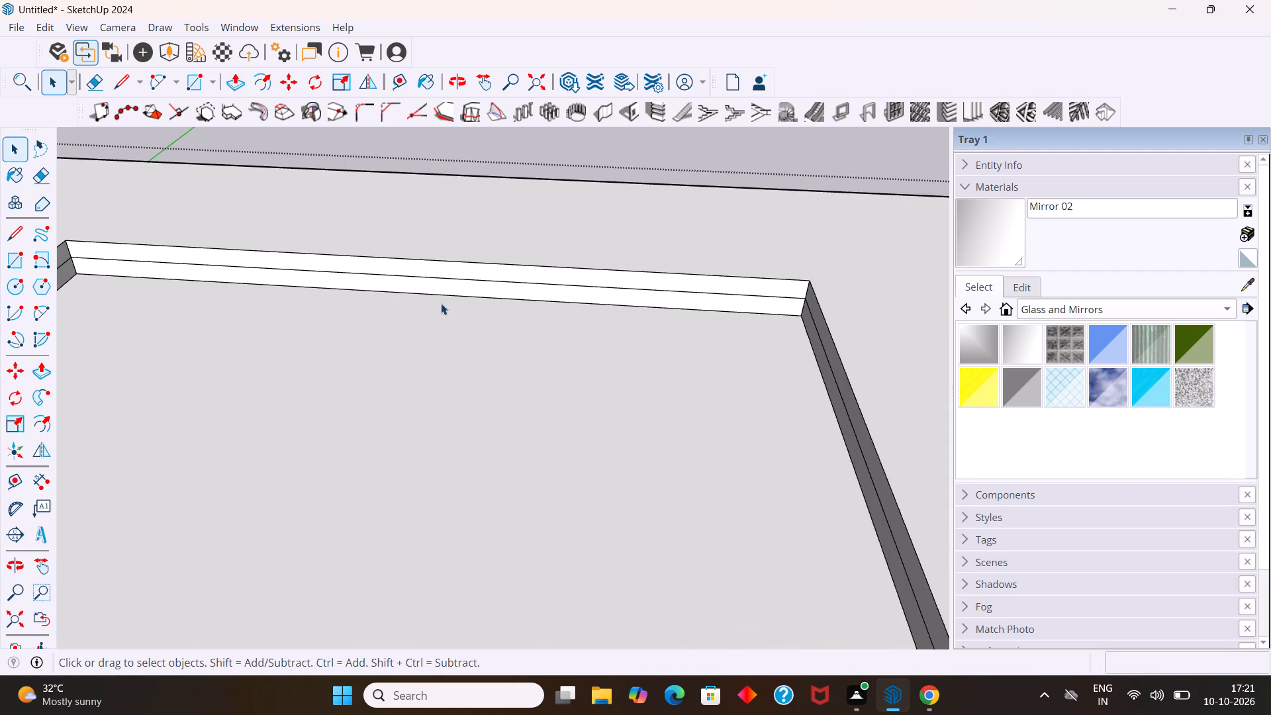
{"action": "scroll", "coordinate": [441, 303], "scroll_direction": "down", "scroll_amount": 8}
{"action": "middle_click_drag", "start_coordinate": [410, 325], "coordinate": [418, 283]}
{"action": "scroll", "coordinate": [416, 274], "scroll_direction": "up", "scroll_amount": 2}
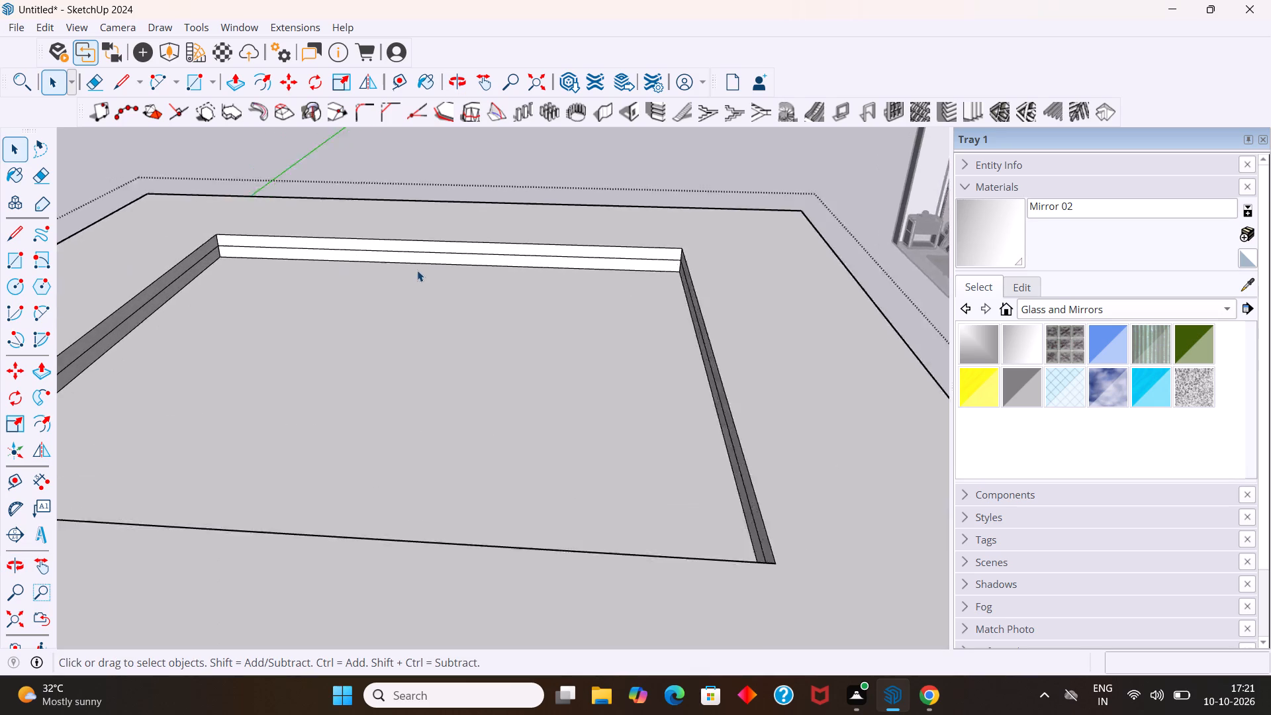
{"action": "scroll", "coordinate": [417, 270], "scroll_direction": "up", "scroll_amount": 7}
{"action": "scroll", "coordinate": [445, 260], "scroll_direction": "down", "scroll_amount": 4}
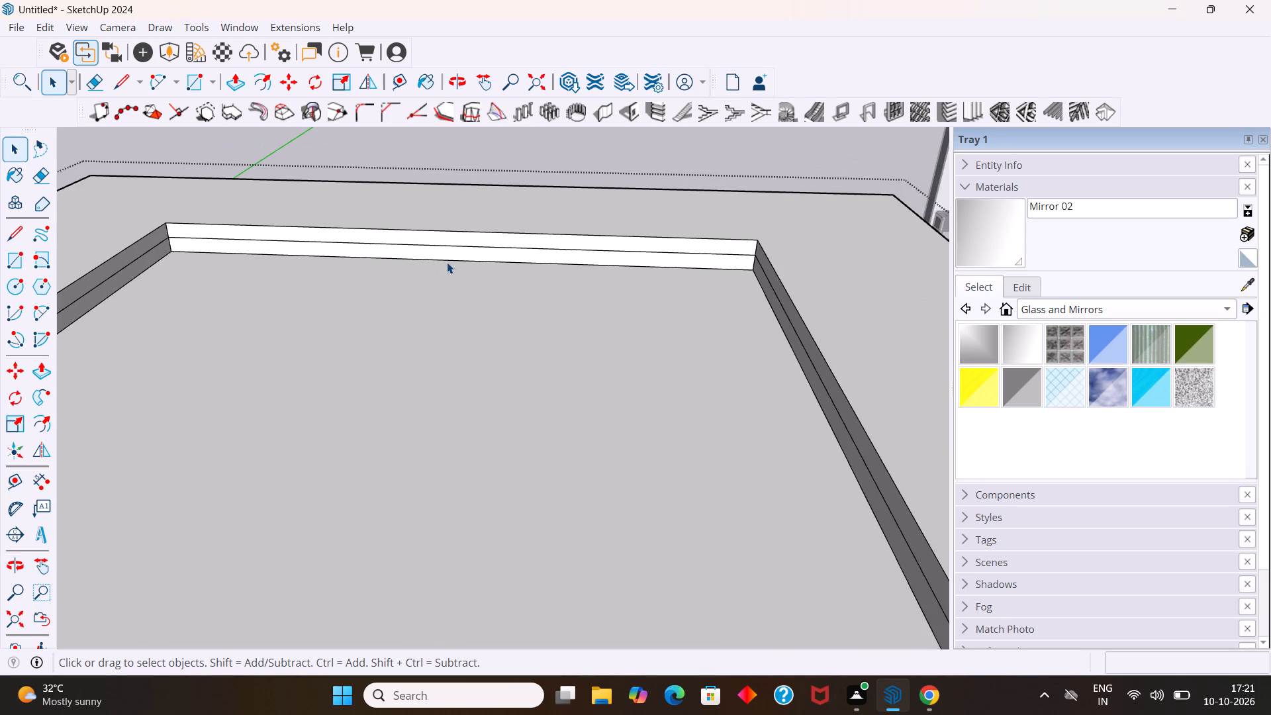
{"action": "scroll", "coordinate": [441, 256], "scroll_direction": "up", "scroll_amount": 2}
{"action": "left_click", "coordinate": [445, 254]}
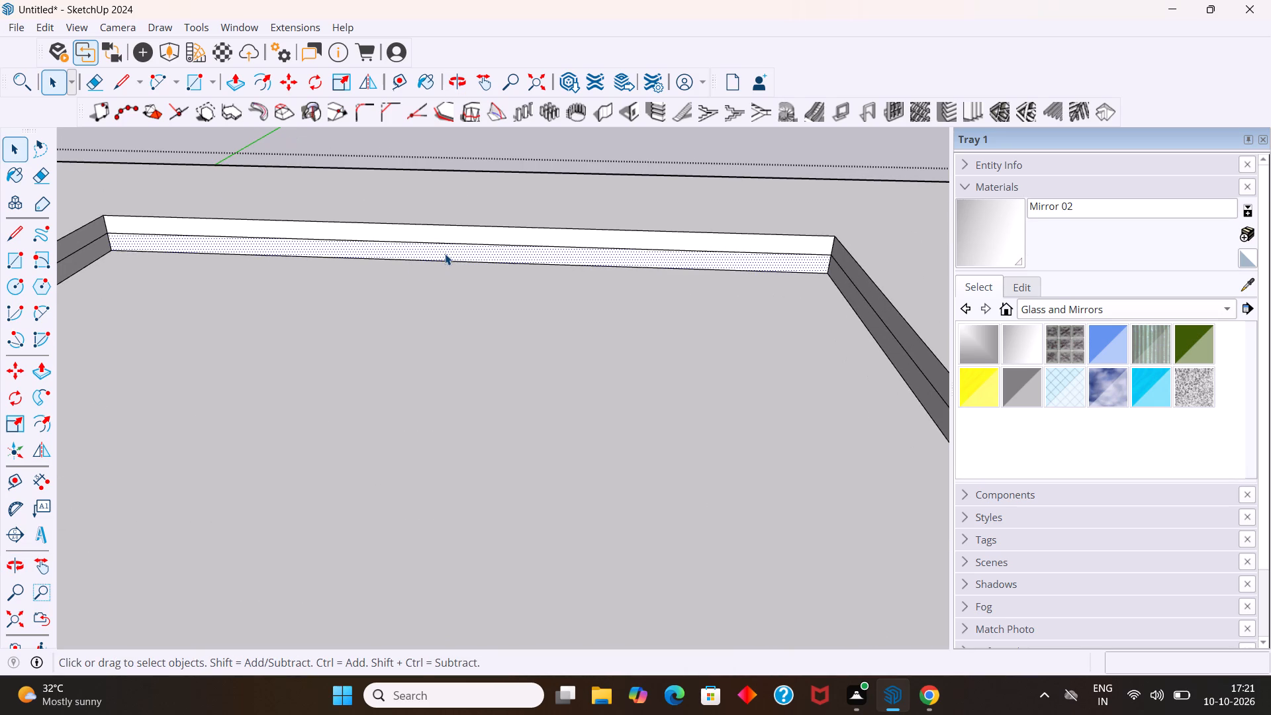
{"action": "key", "text": "p"}
{"action": "left_click_drag", "start_coordinate": [445, 252], "coordinate": [456, 252]}
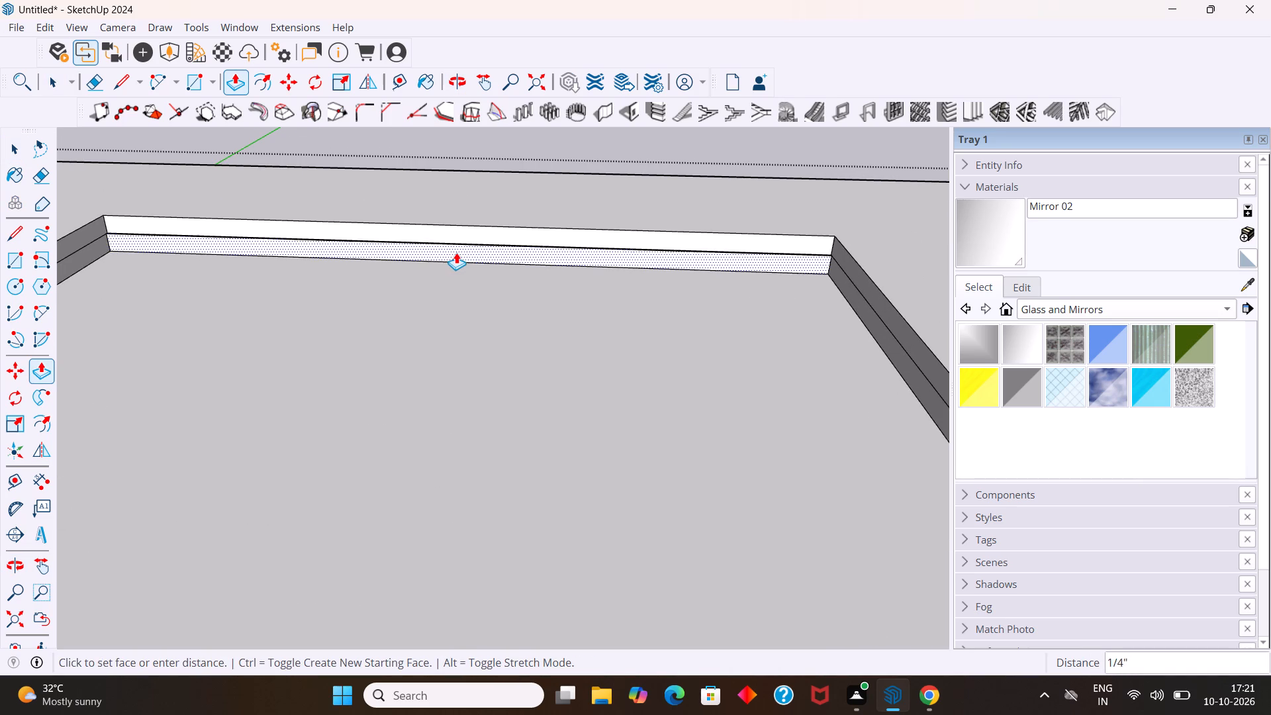
{"action": "left_click_drag", "start_coordinate": [456, 252], "coordinate": [461, 252]}
{"action": "type", "text": "0.1"}
{"action": "key", "text": "Return"}
Push/Pull the lower strip on a second inner side of the recess by 0.1".
{"action": "middle_click_drag", "start_coordinate": [430, 269], "coordinate": [661, 291]}
{"action": "scroll", "coordinate": [628, 271], "scroll_direction": "down", "scroll_amount": 6}
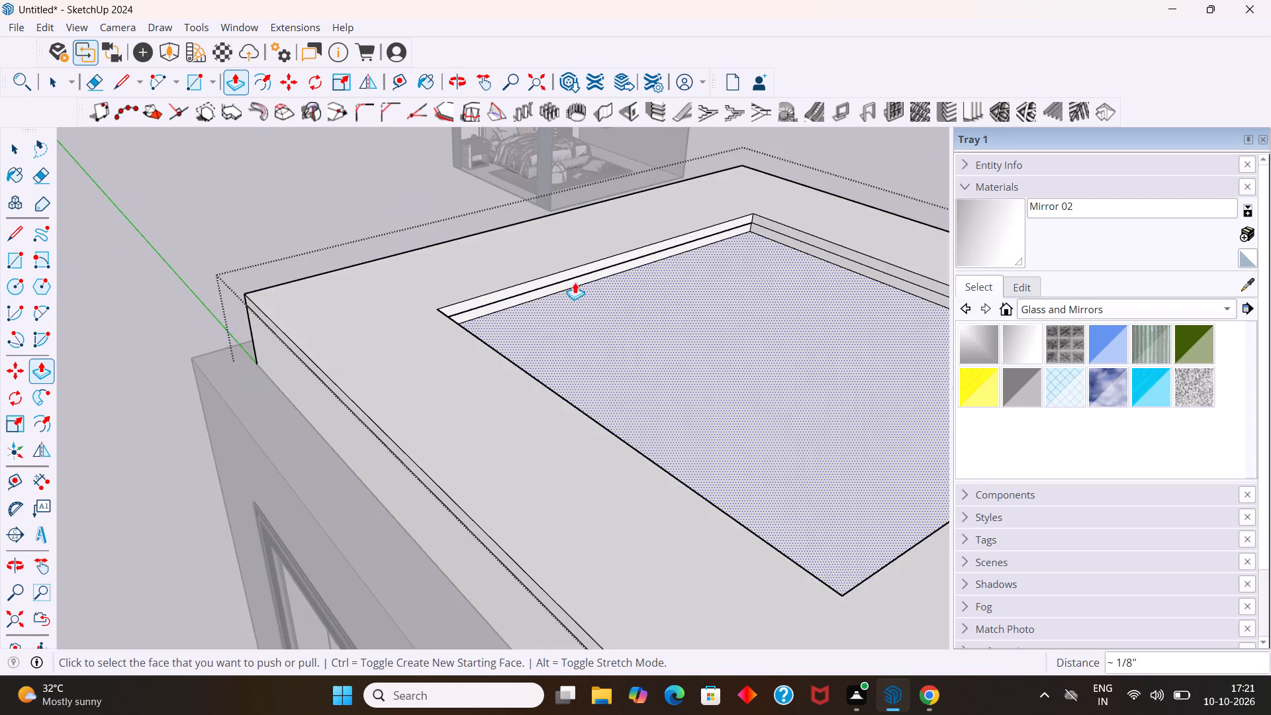
{"action": "scroll", "coordinate": [524, 262], "scroll_direction": "down", "scroll_amount": 5}
{"action": "middle_click_drag", "start_coordinate": [519, 321], "coordinate": [749, 286]}
{"action": "scroll", "coordinate": [694, 235], "scroll_direction": "up", "scroll_amount": 14}
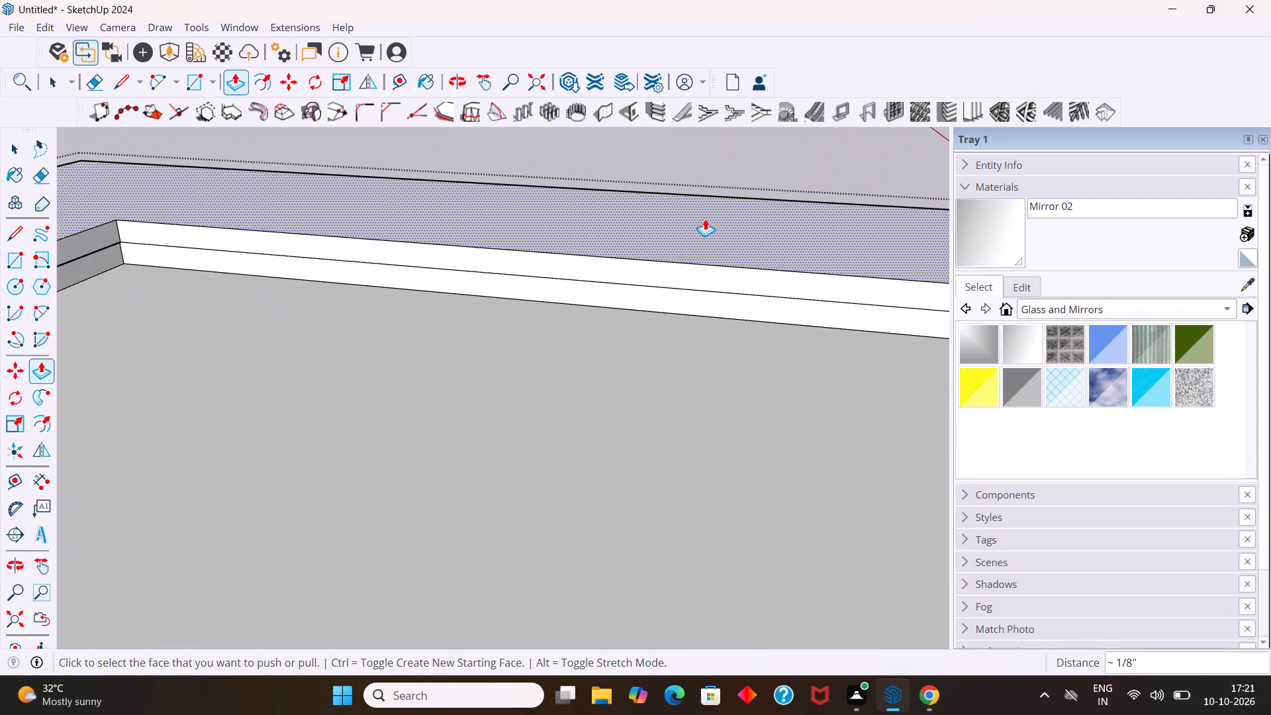
{"action": "left_click_drag", "start_coordinate": [681, 293], "coordinate": [702, 289]}
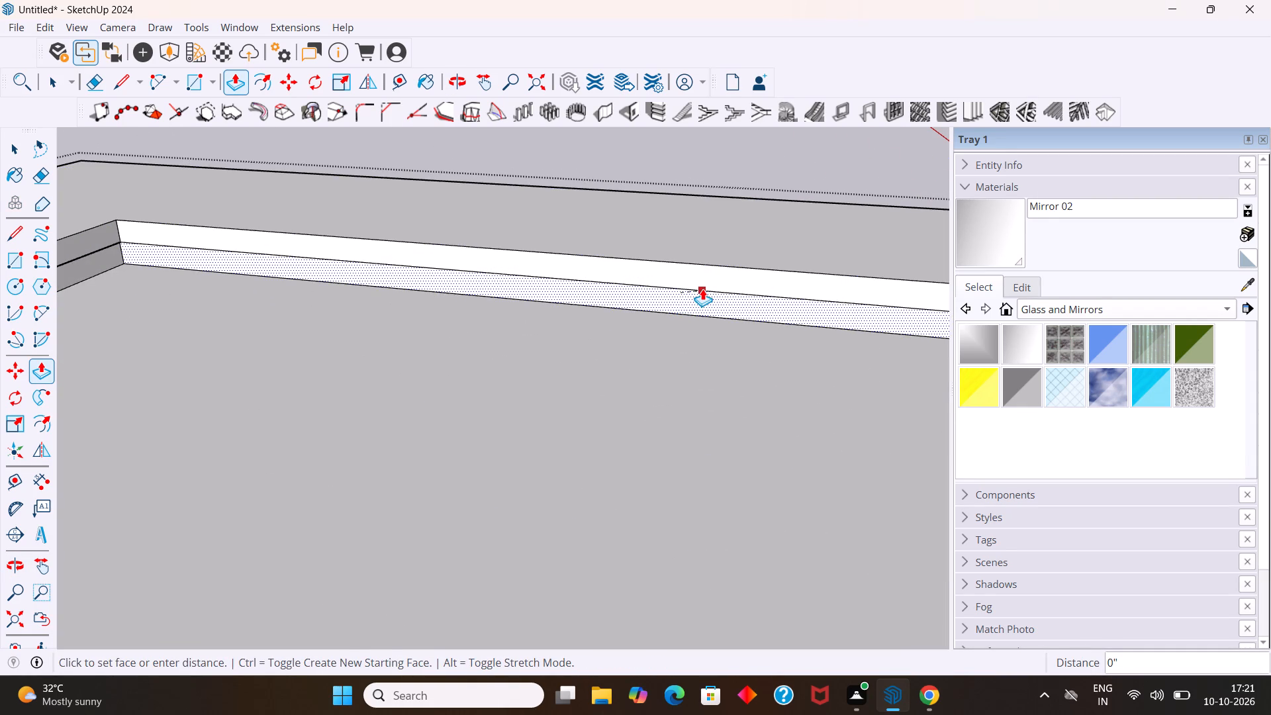
{"action": "left_click_drag", "start_coordinate": [702, 289], "coordinate": [788, 286]}
{"action": "key", "text": "ctrl+z"}
{"action": "scroll", "coordinate": [722, 314], "scroll_direction": "up", "scroll_amount": 3}
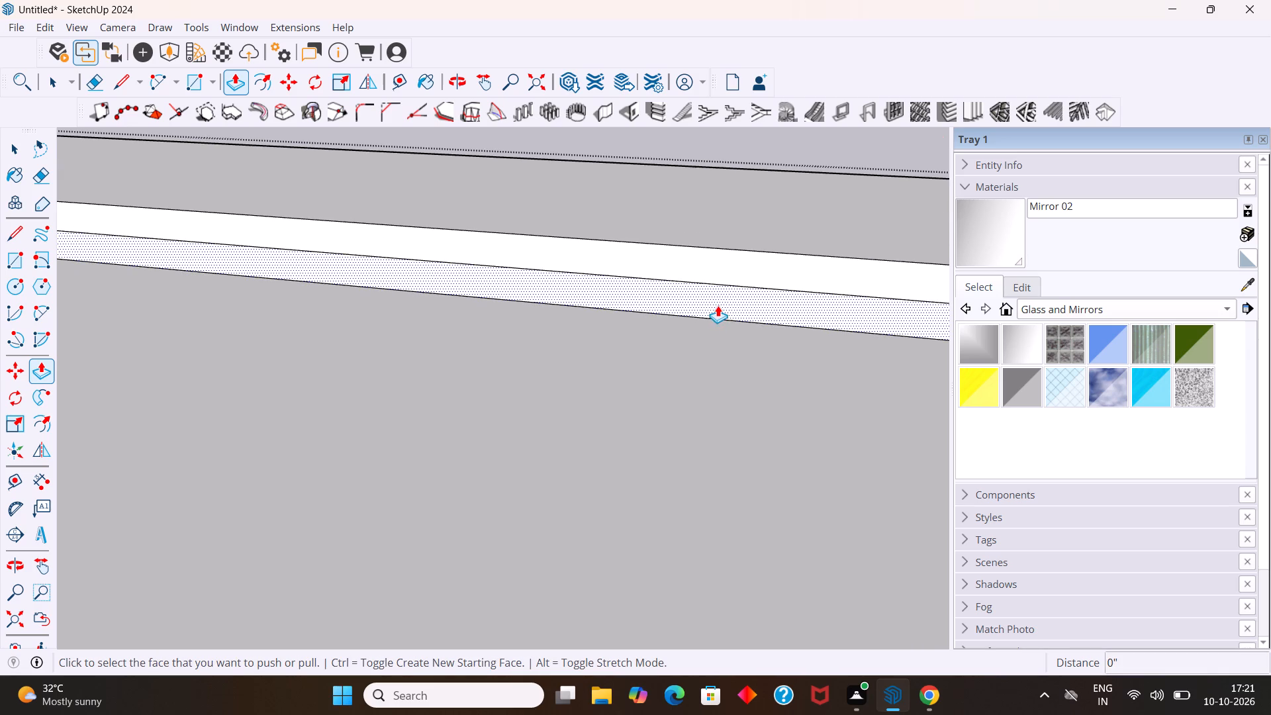
{"action": "left_click_drag", "start_coordinate": [718, 305], "coordinate": [754, 298]}
{"action": "type", "text": "0.1"}
{"action": "key", "text": "Return"}
Push/Pull the lower strip on a third inner side of the recess by 0.1".
{"action": "scroll", "coordinate": [506, 287], "scroll_direction": "down", "scroll_amount": 10}
{"action": "middle_click_drag", "start_coordinate": [416, 338], "coordinate": [434, 348]}
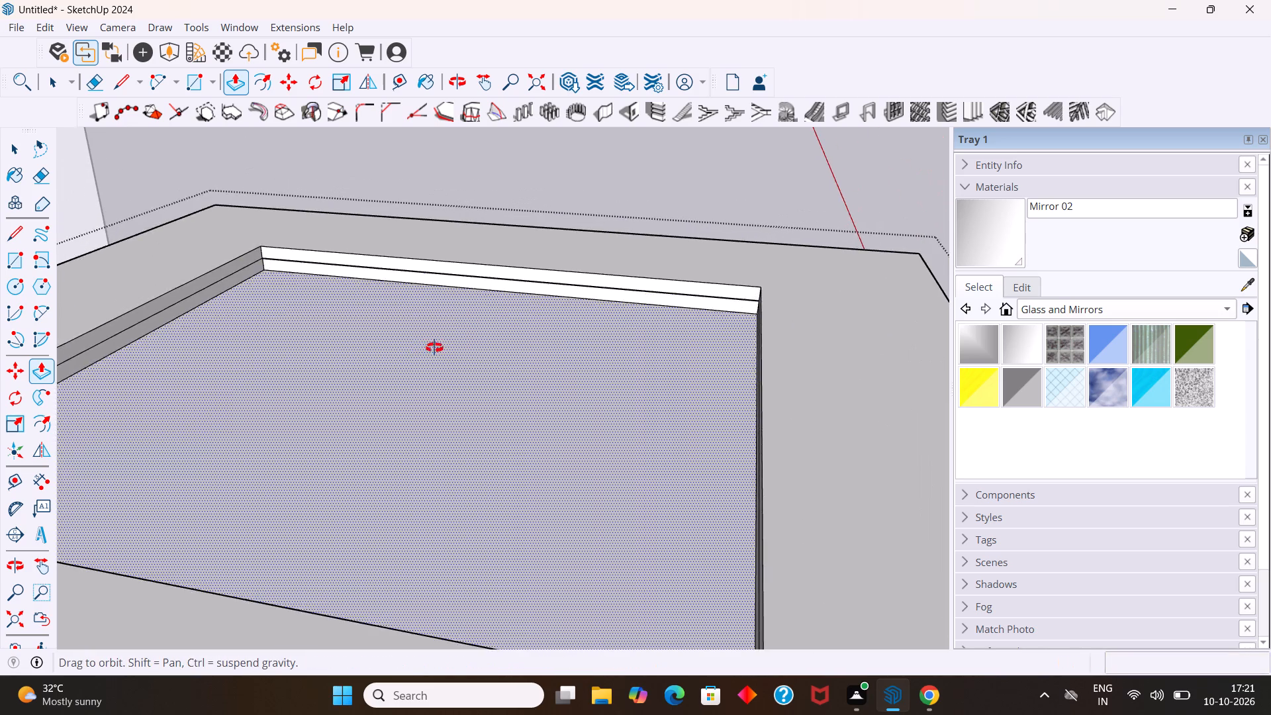
{"action": "middle_click_drag", "start_coordinate": [434, 348], "coordinate": [737, 312]}
{"action": "scroll", "coordinate": [706, 230], "scroll_direction": "down", "scroll_amount": 11}
{"action": "middle_click_drag", "start_coordinate": [349, 366], "coordinate": [771, 479]}
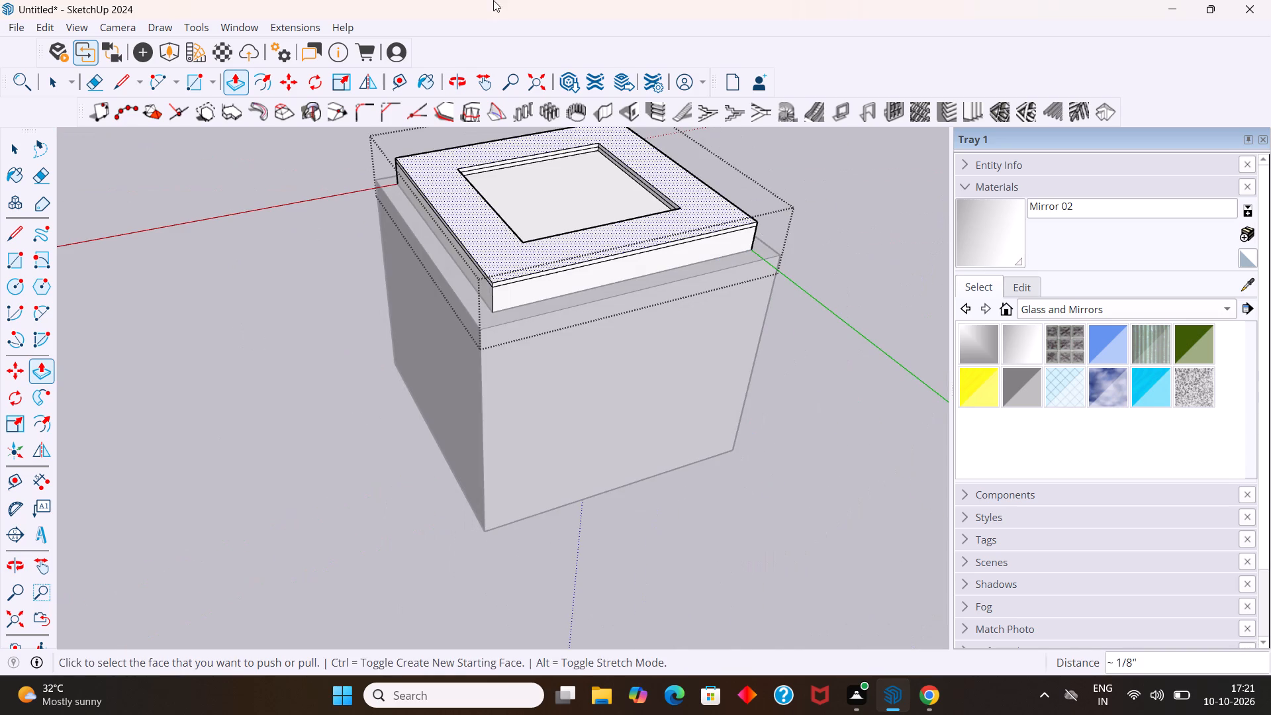
{"action": "scroll", "coordinate": [536, 160], "scroll_direction": "up", "scroll_amount": 13}
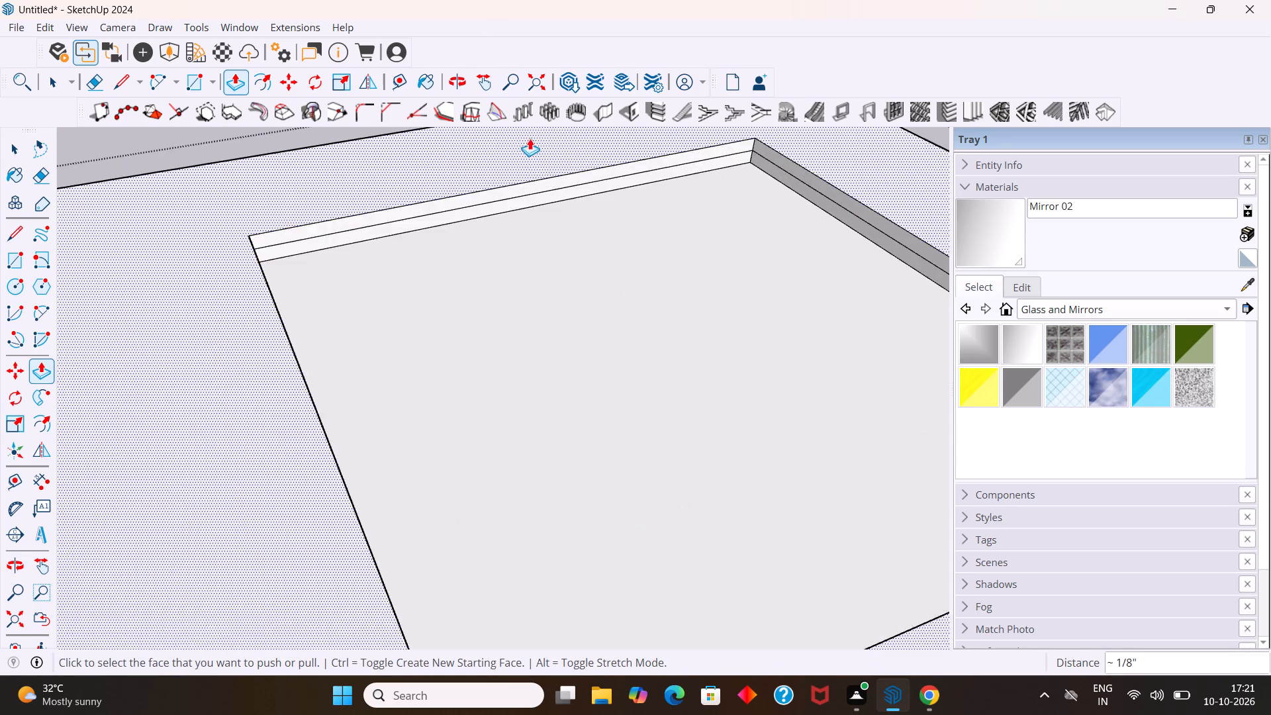
{"action": "scroll", "coordinate": [530, 138], "scroll_direction": "up", "scroll_amount": 3}
{"action": "left_click_drag", "start_coordinate": [536, 221], "coordinate": [530, 221]}
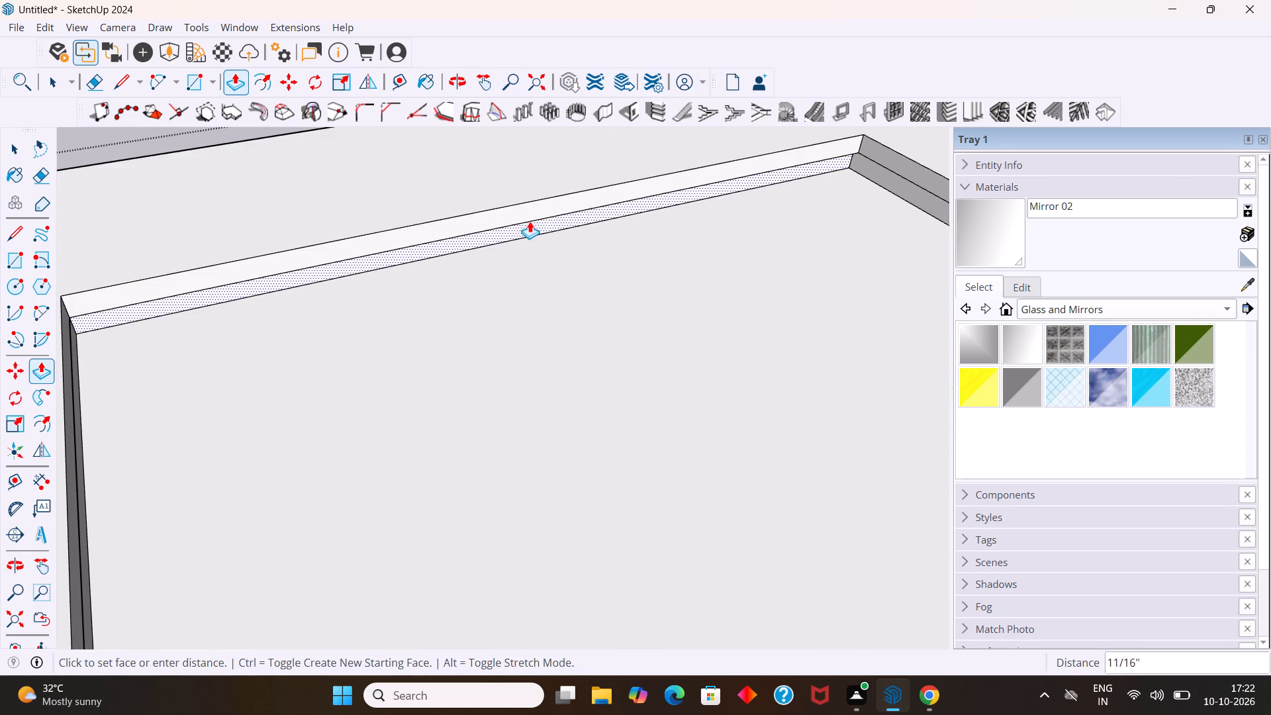
{"action": "left_click_drag", "start_coordinate": [530, 221], "coordinate": [528, 221]}
{"action": "type", "text": "0.1"}
{"action": "key", "text": "Return"}
Push/Pull the lower strip on the remaining inner side of the recess by 0.1" and leave Push/Pull.
{"action": "scroll", "coordinate": [439, 203], "scroll_direction": "down", "scroll_amount": 10}
{"action": "middle_click_drag", "start_coordinate": [457, 268], "coordinate": [582, 270]}
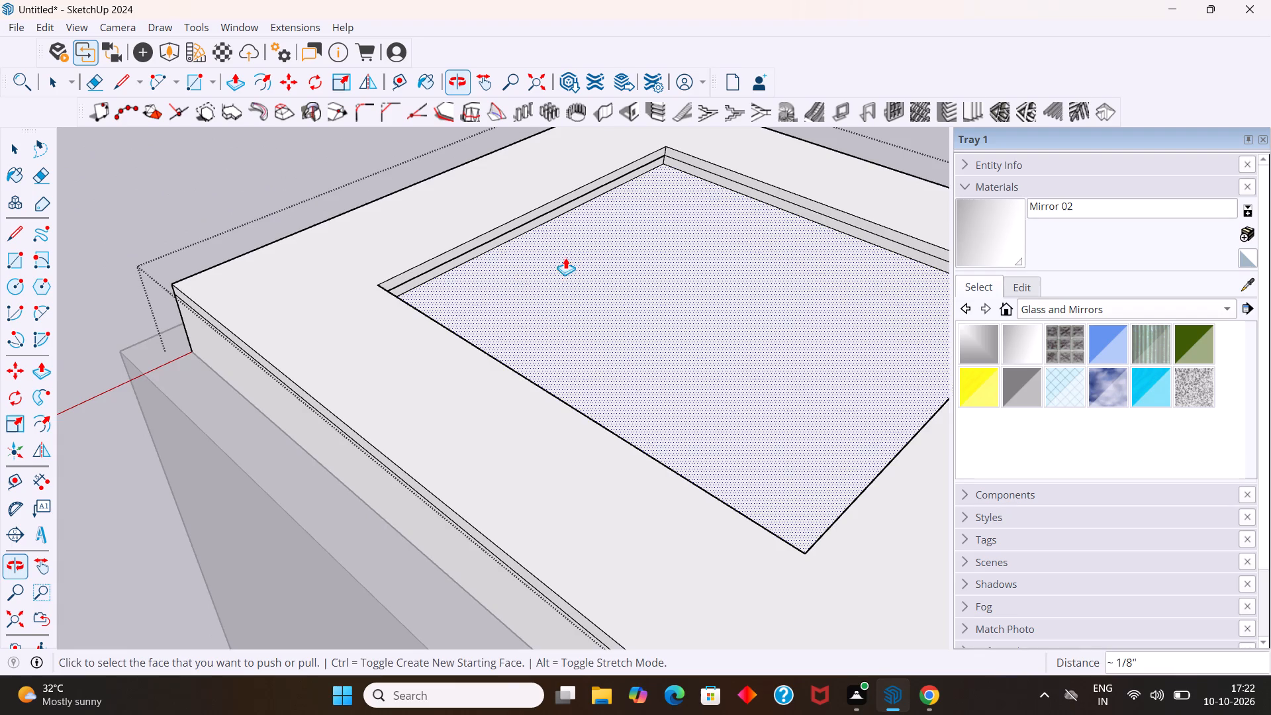
{"action": "scroll", "coordinate": [562, 254], "scroll_direction": "down", "scroll_amount": 5}
{"action": "middle_click_drag", "start_coordinate": [471, 283], "coordinate": [596, 266]}
{"action": "scroll", "coordinate": [689, 140], "scroll_direction": "up", "scroll_amount": 8}
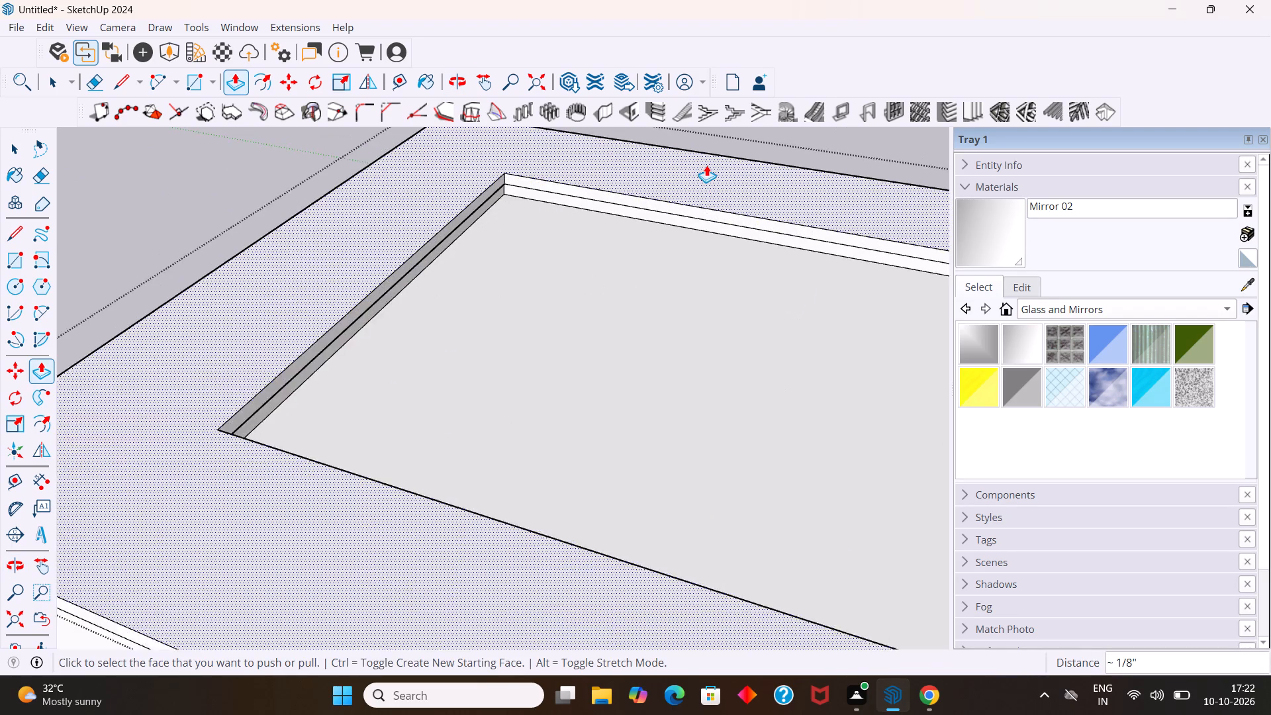
{"action": "scroll", "coordinate": [706, 165], "scroll_direction": "up", "scroll_amount": 8}
{"action": "left_click_drag", "start_coordinate": [626, 292], "coordinate": [649, 288]}
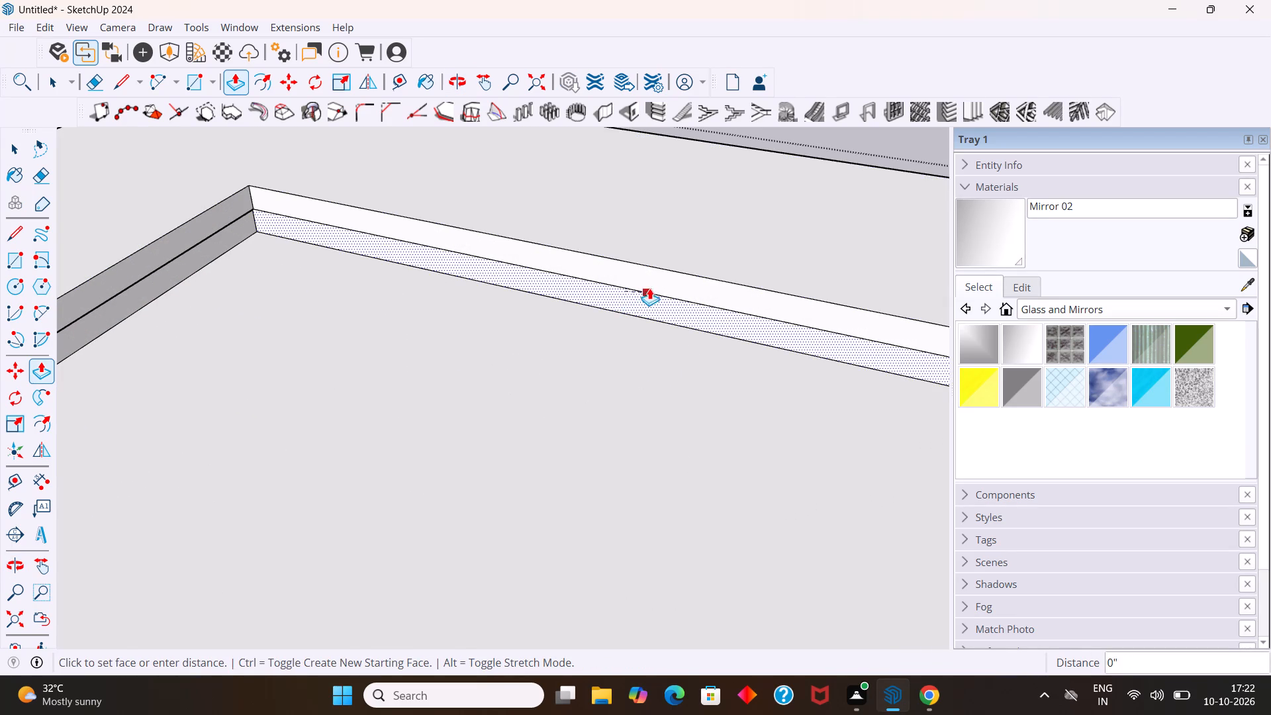
{"action": "left_click_drag", "start_coordinate": [649, 288], "coordinate": [652, 287]}
{"action": "type", "text": "0.1"}
{"action": "key", "text": "Return"}
{"action": "key", "text": "space"}
Examine the stepped recess and the slab's outer edges from several sides and from above.
{"action": "scroll", "coordinate": [608, 266], "scroll_direction": "down", "scroll_amount": 4}
{"action": "scroll", "coordinate": [607, 267], "scroll_direction": "up", "scroll_amount": 1}
{"action": "scroll", "coordinate": [607, 267], "scroll_direction": "down", "scroll_amount": 2}
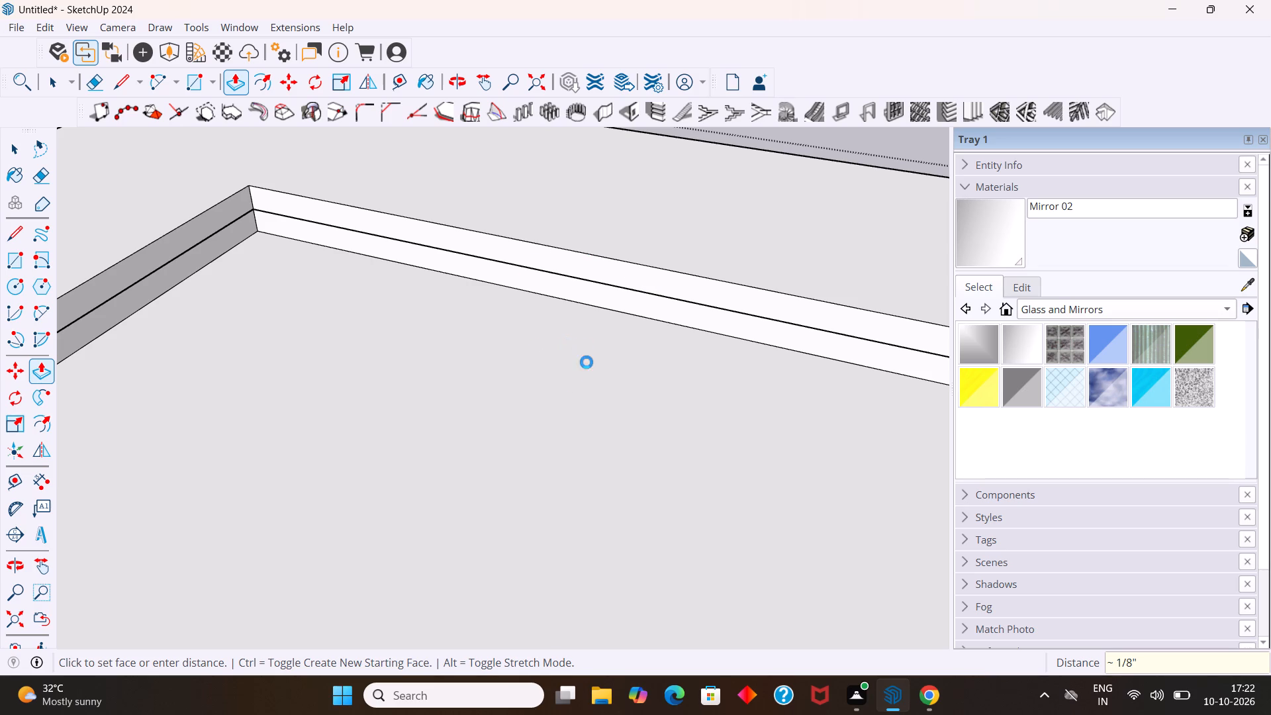
{"action": "scroll", "coordinate": [573, 395], "scroll_direction": "down", "scroll_amount": 1}
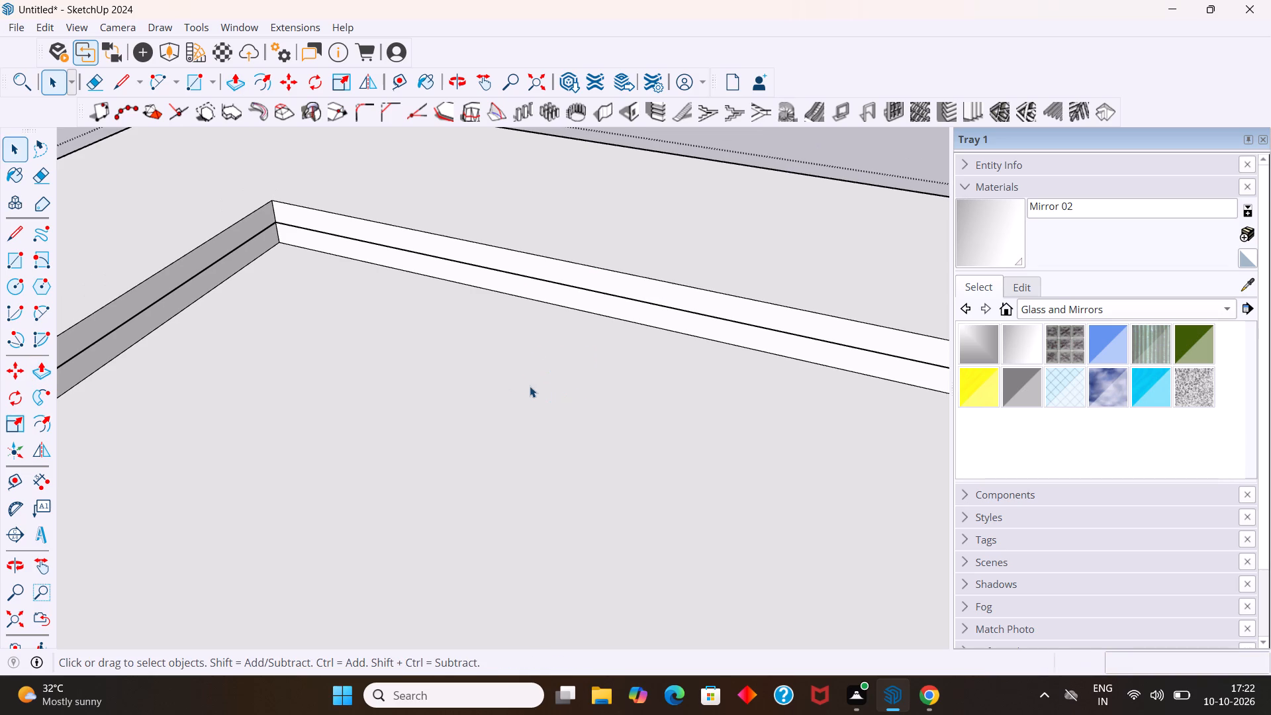
{"action": "scroll", "coordinate": [530, 371], "scroll_direction": "down", "scroll_amount": 11}
{"action": "scroll", "coordinate": [572, 294], "scroll_direction": "down", "scroll_amount": 4}
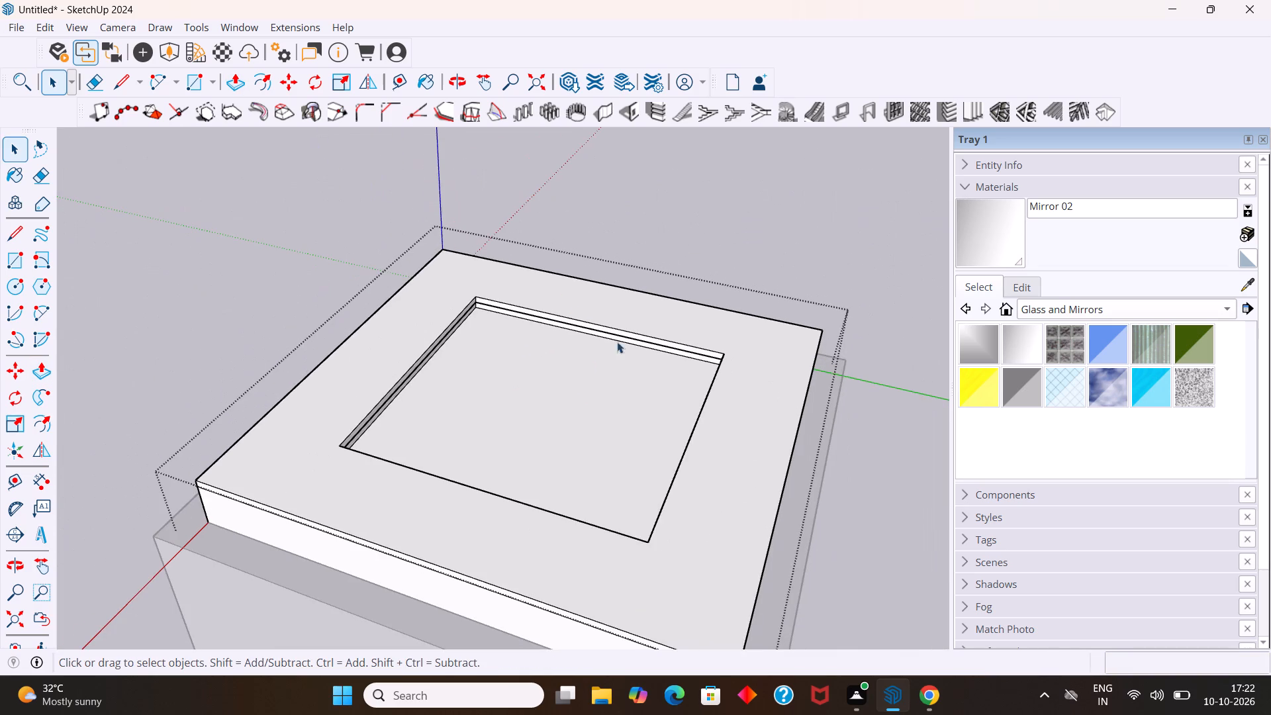
{"action": "middle_click_drag", "start_coordinate": [667, 378], "coordinate": [632, 361]}
{"action": "scroll", "coordinate": [637, 366], "scroll_direction": "down", "scroll_amount": 6}
{"action": "middle_click_drag", "start_coordinate": [625, 359], "coordinate": [526, 397]}
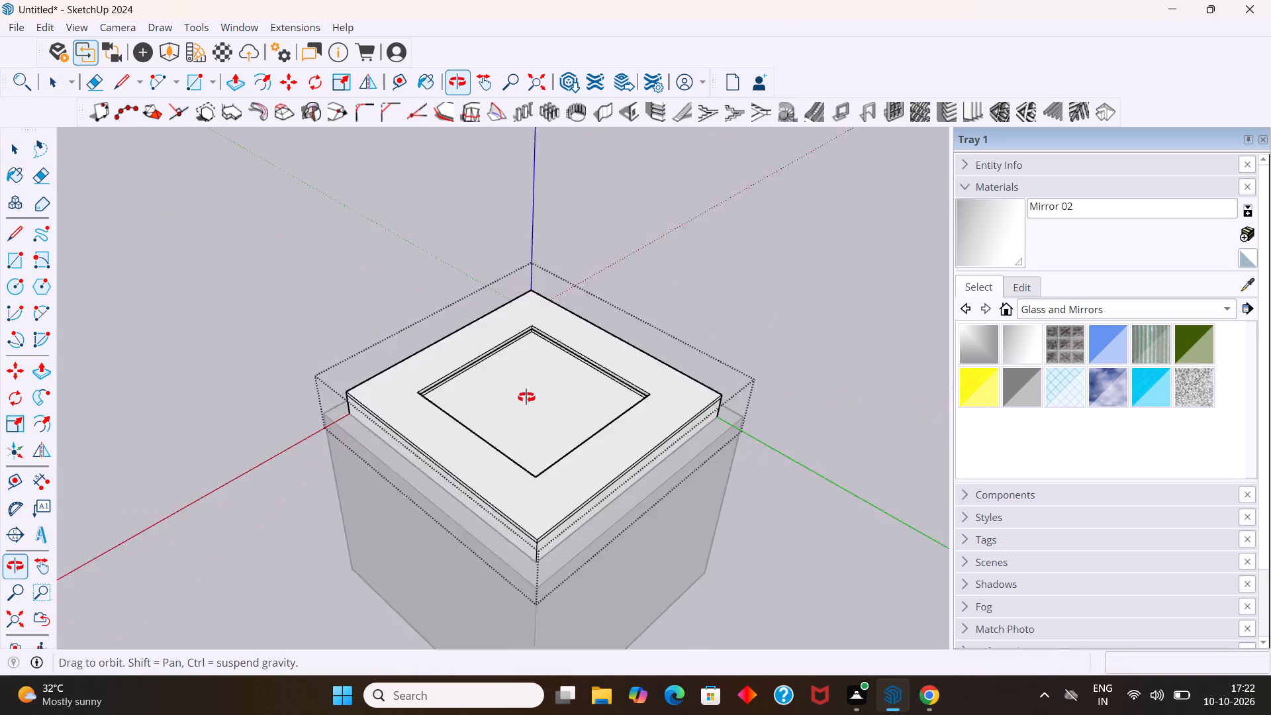
{"action": "middle_click_drag", "start_coordinate": [526, 397], "coordinate": [377, 430]}
{"action": "scroll", "coordinate": [395, 376], "scroll_direction": "up", "scroll_amount": 3}
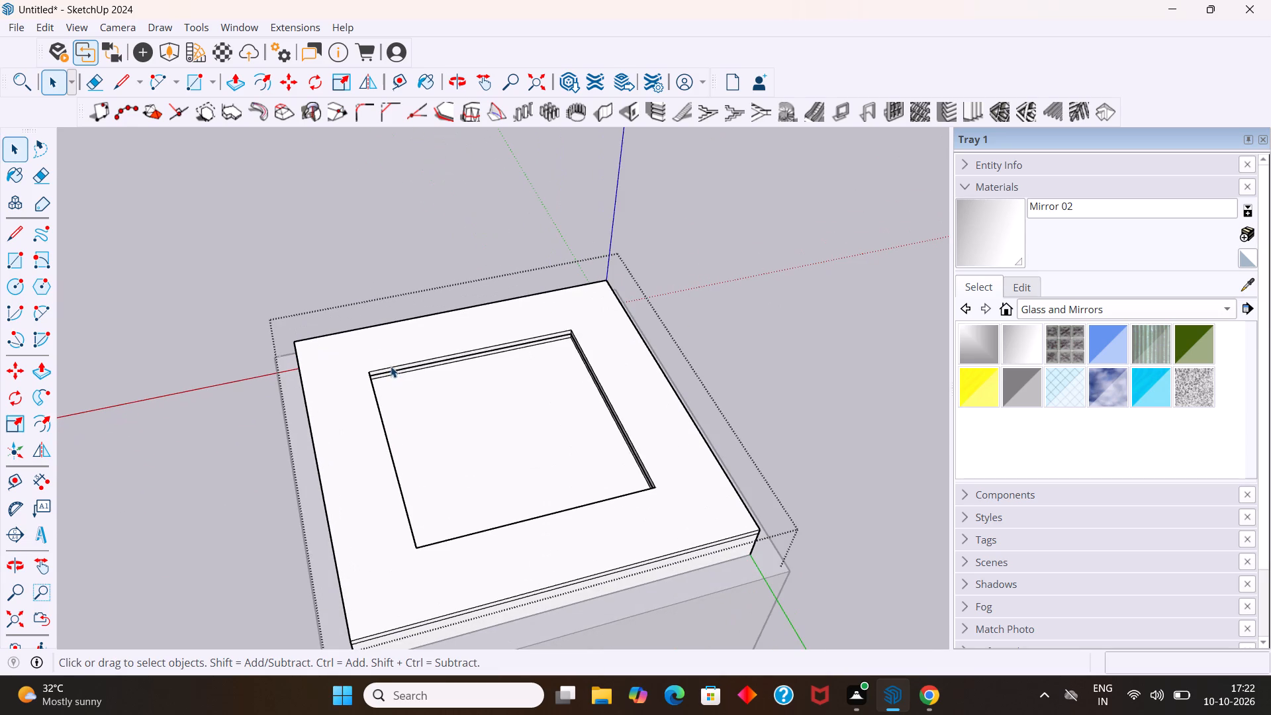
{"action": "scroll", "coordinate": [418, 487], "scroll_direction": "up", "scroll_amount": 2}
{"action": "middle_click_drag", "start_coordinate": [516, 559], "coordinate": [453, 446]}
{"action": "scroll", "coordinate": [442, 440], "scroll_direction": "down", "scroll_amount": 5}
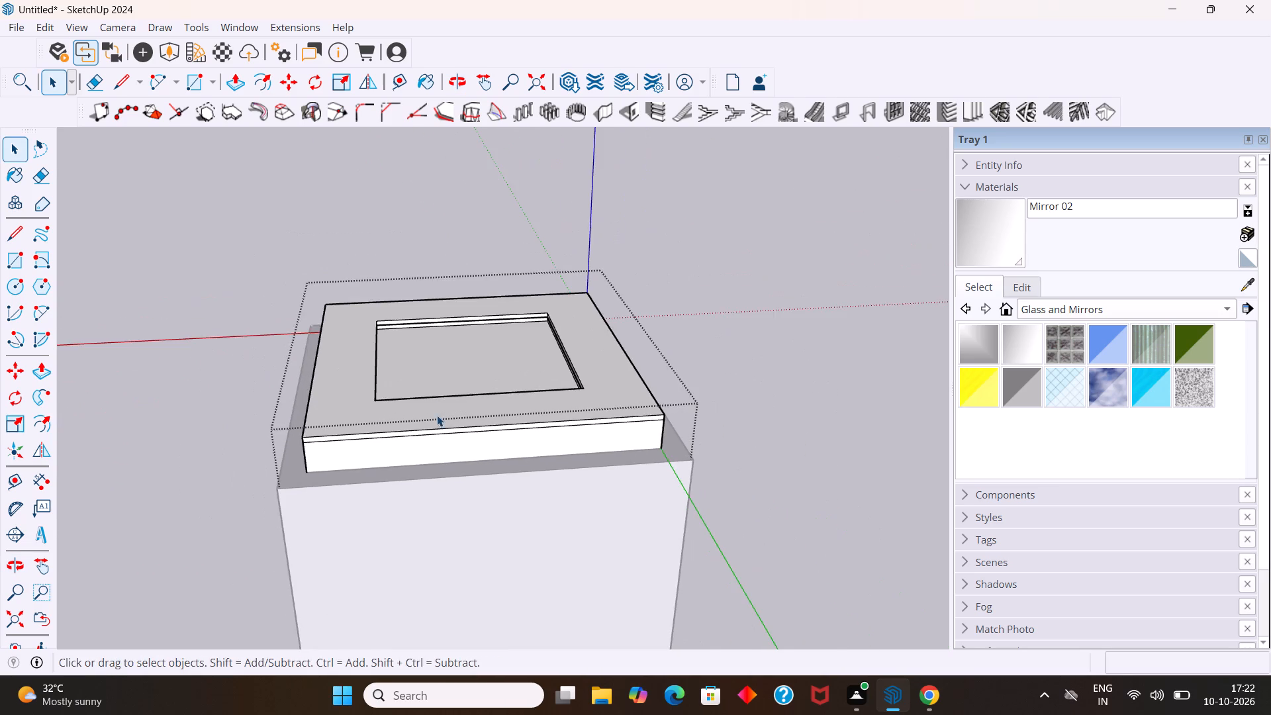
{"action": "middle_click_drag", "start_coordinate": [438, 401], "coordinate": [406, 614]}
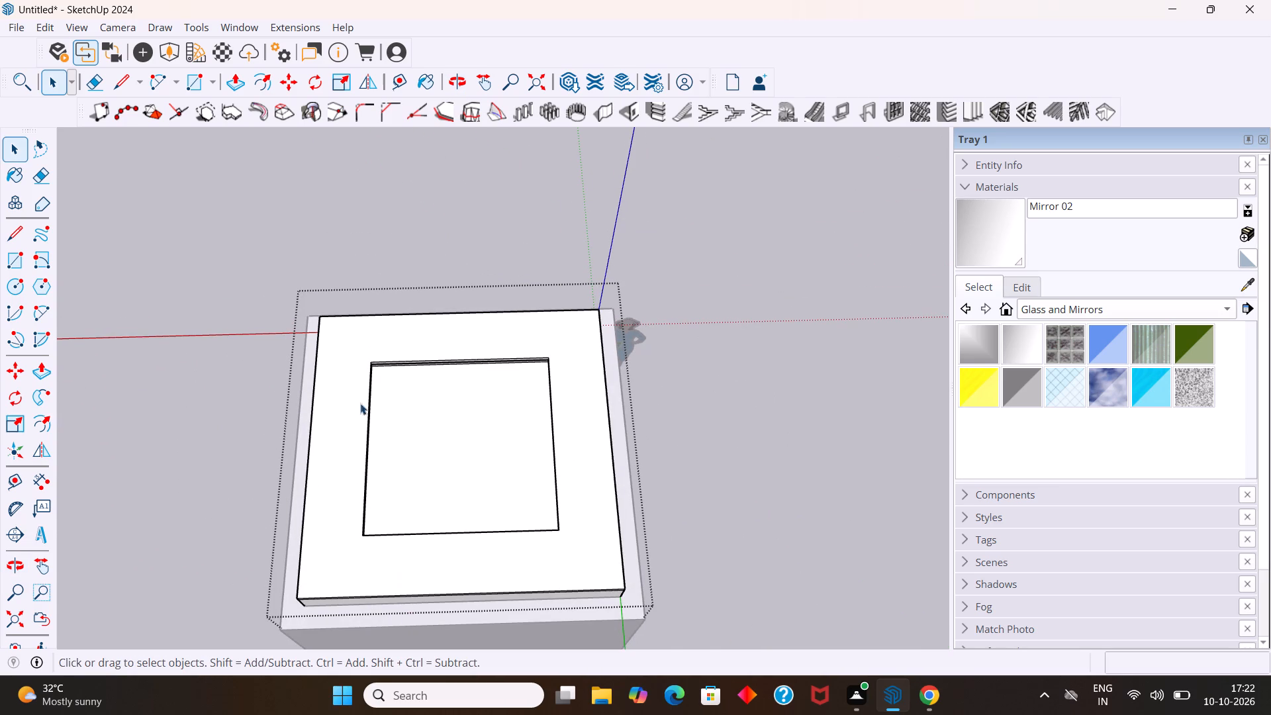
Draw a small circle near one corner of the slab's border around the recess and make its face a group.
{"action": "key", "text": "c"}
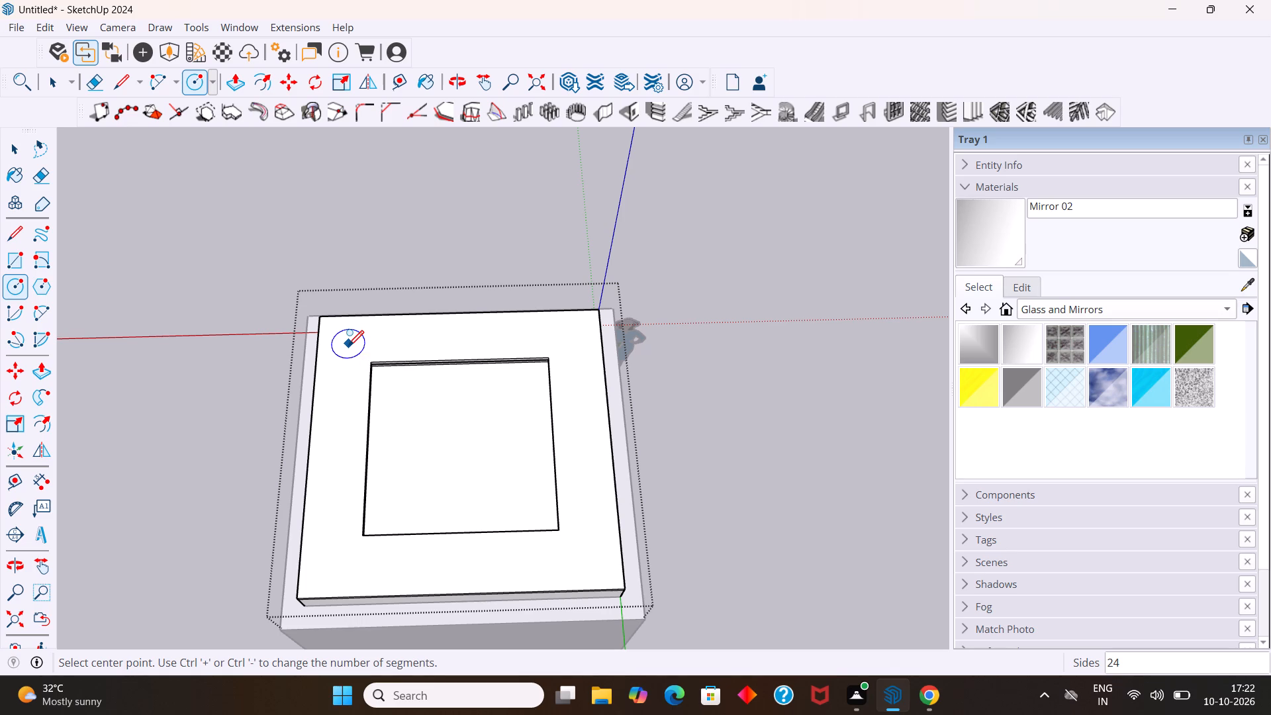
{"action": "left_click", "coordinate": [348, 345]}
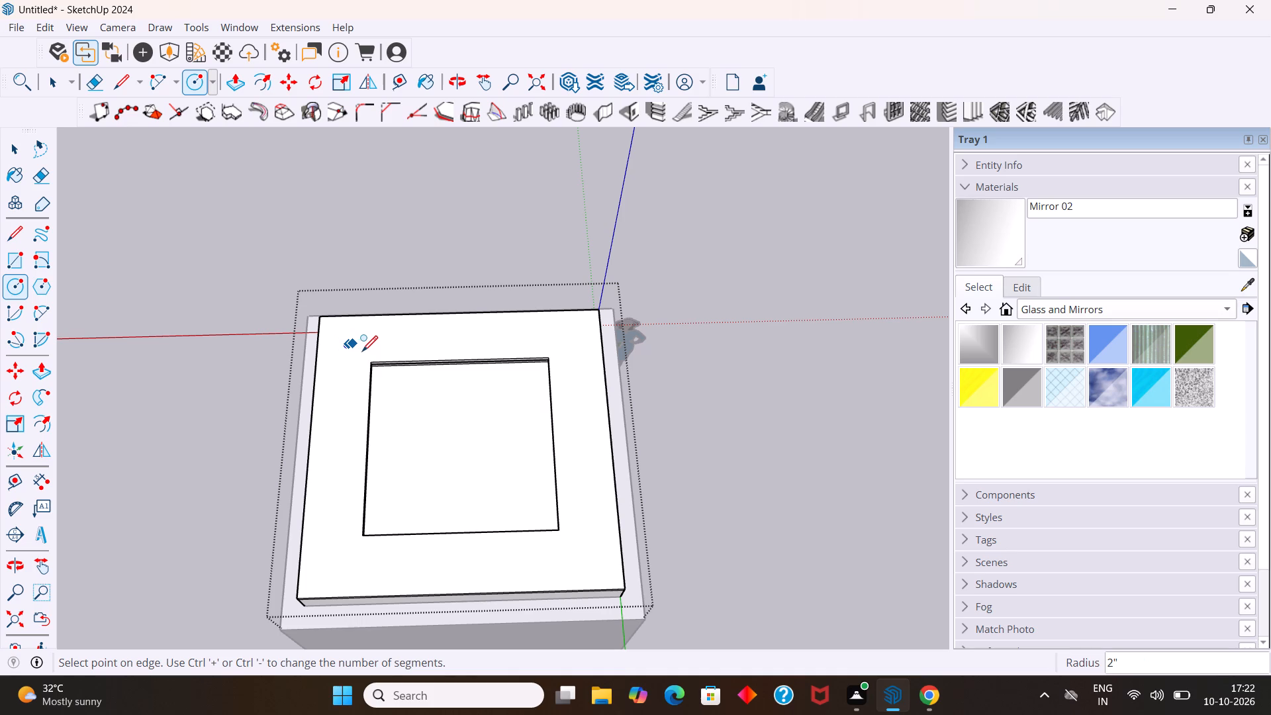
{"action": "left_click", "coordinate": [362, 350]}
{"action": "key", "text": "space"}
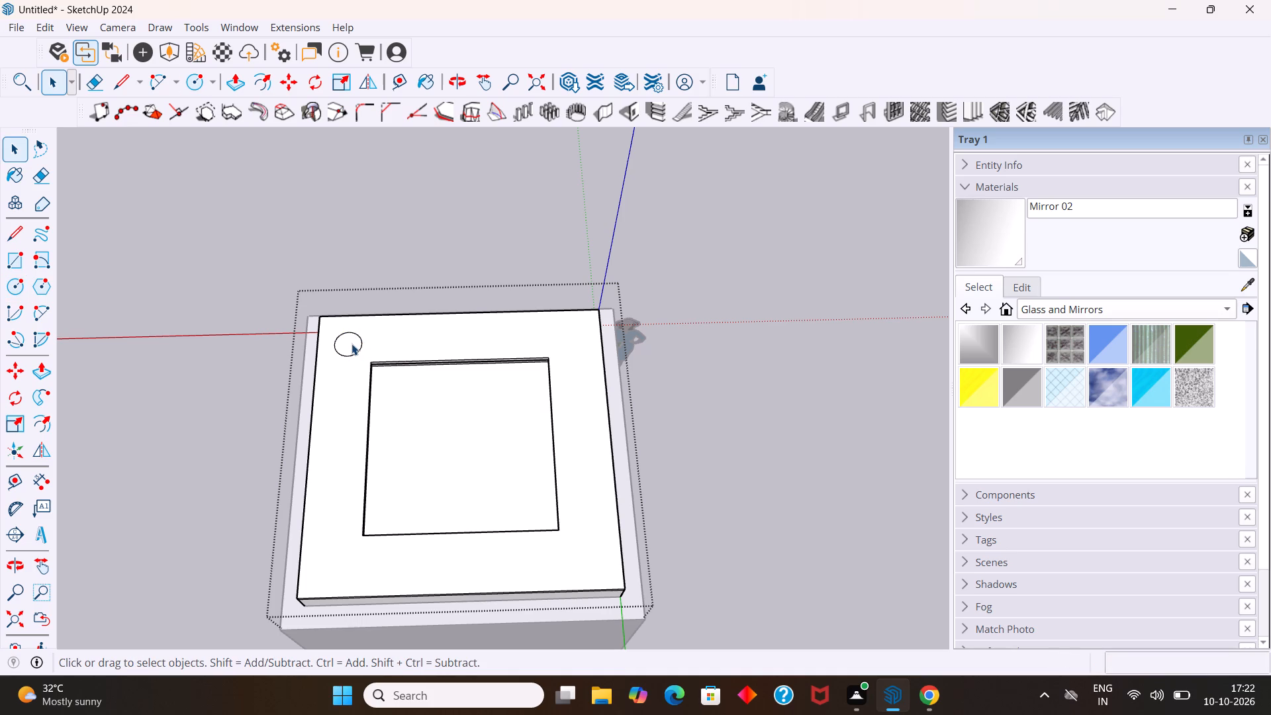
{"action": "left_click", "coordinate": [352, 344]}
{"action": "right_click", "coordinate": [353, 344]}
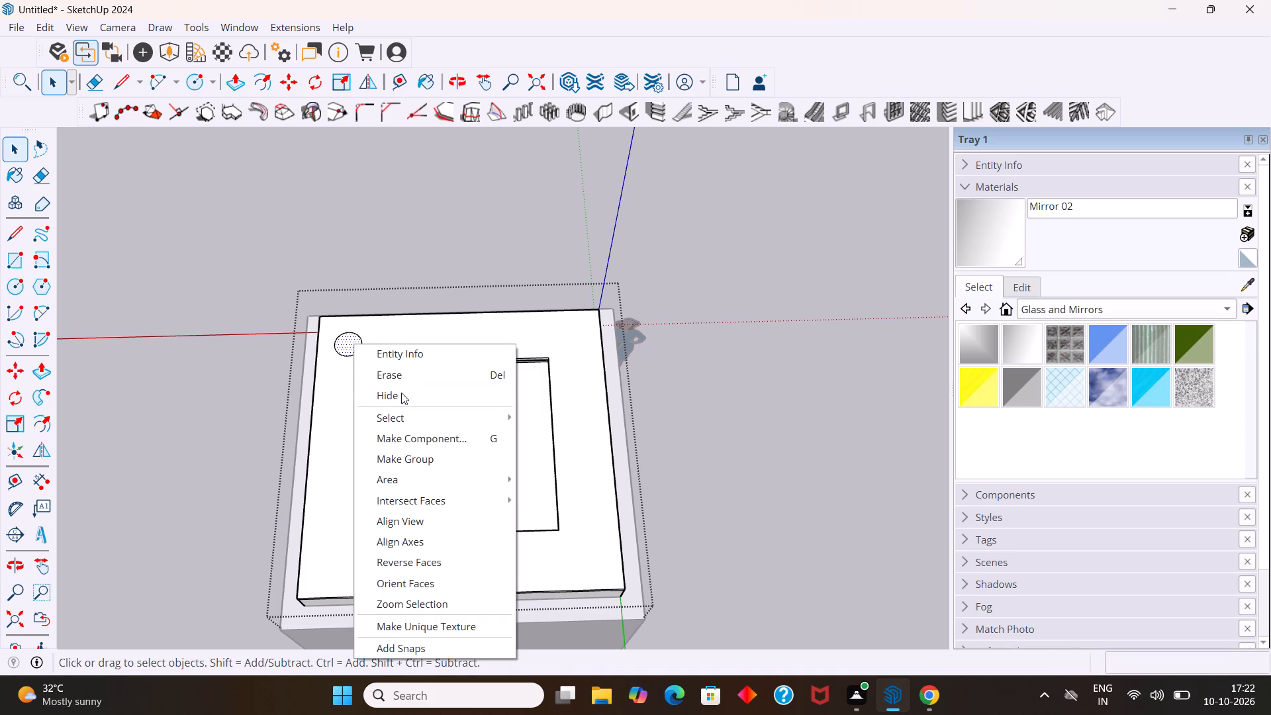
{"action": "left_click", "coordinate": [409, 454]}
Open the circle group for editing and Push/Pull its face by 0.2" into a thin disc.
{"action": "scroll", "coordinate": [384, 376], "scroll_direction": "up", "scroll_amount": 4}
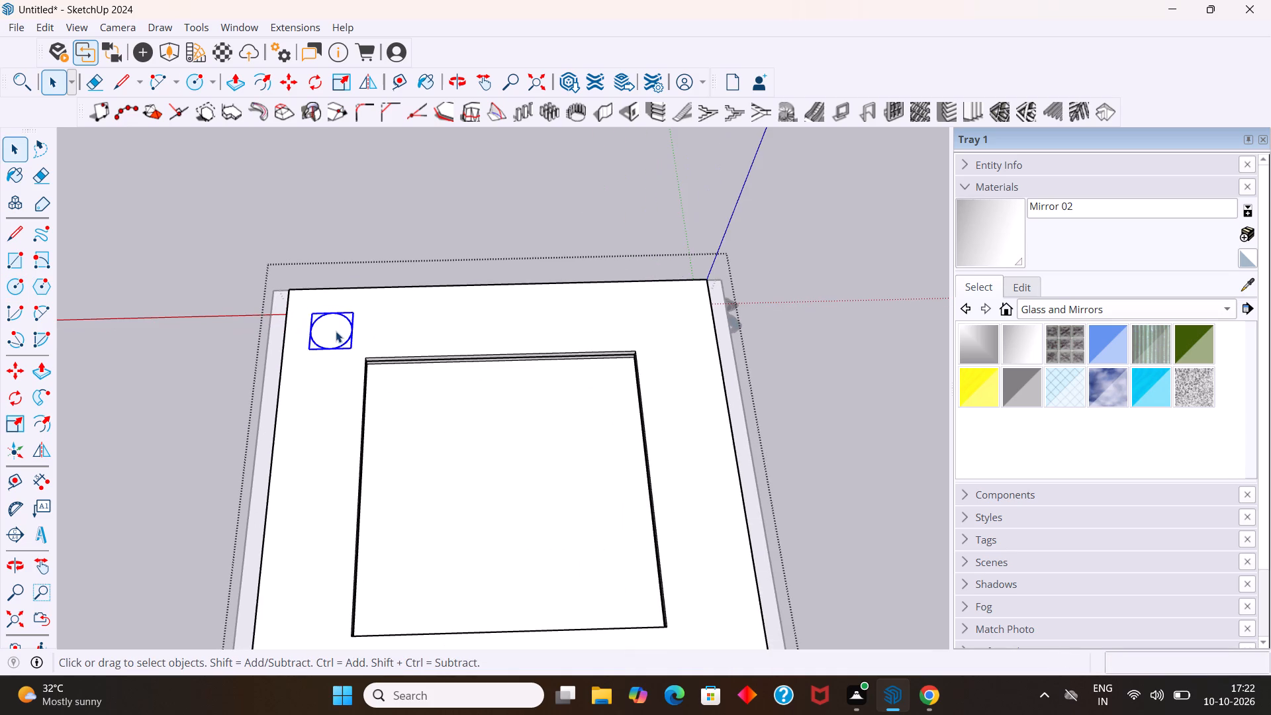
{"action": "double_click", "coordinate": [336, 330]}
{"action": "scroll", "coordinate": [336, 330], "scroll_direction": "up", "scroll_amount": 7}
{"action": "left_click", "coordinate": [336, 333]}
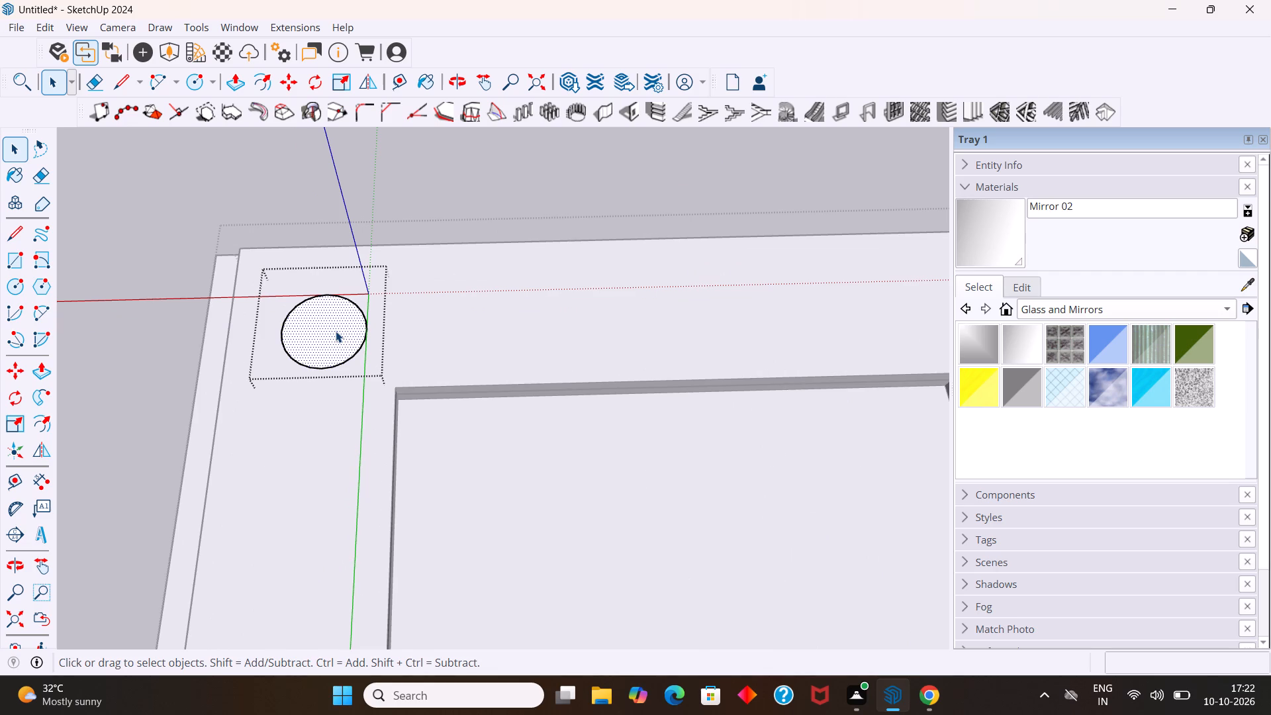
{"action": "key", "text": "p"}
{"action": "left_click_drag", "start_coordinate": [334, 330], "coordinate": [336, 315]}
{"action": "type", "text": "0.2"}
{"action": "key", "text": "Return"}
{"action": "scroll", "coordinate": [342, 314], "scroll_direction": "down", "scroll_amount": 4}
{"action": "key", "text": "space"}
Copy the whole disc 8' 5 1/4" along the slab's border to the adjacent corner, dividing the distance with /2 for a middle copy.
{"action": "scroll", "coordinate": [312, 362], "scroll_direction": "up", "scroll_amount": 3}
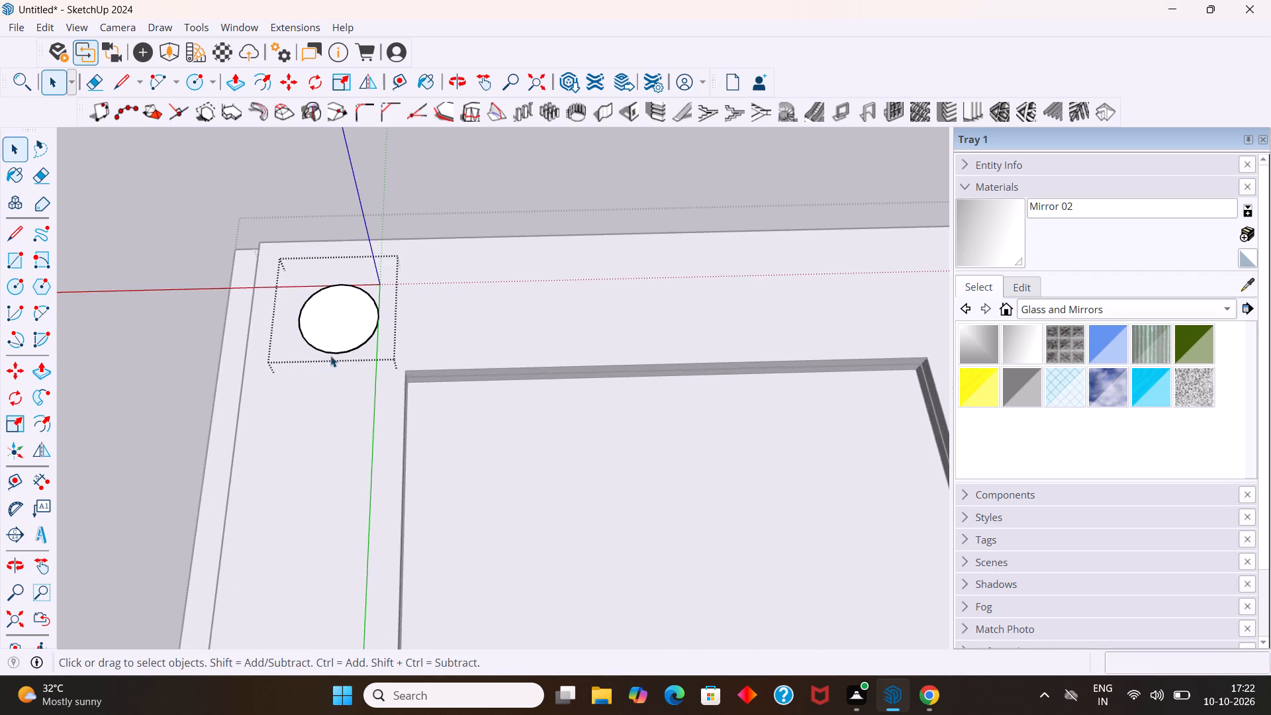
{"action": "middle_click_drag", "start_coordinate": [342, 370], "coordinate": [378, 239]}
{"action": "scroll", "coordinate": [365, 281], "scroll_direction": "up", "scroll_amount": 11}
{"action": "middle_click_drag", "start_coordinate": [348, 279], "coordinate": [336, 207]}
{"action": "scroll", "coordinate": [337, 215], "scroll_direction": "up", "scroll_amount": 12}
{"action": "left_click", "coordinate": [348, 156]}
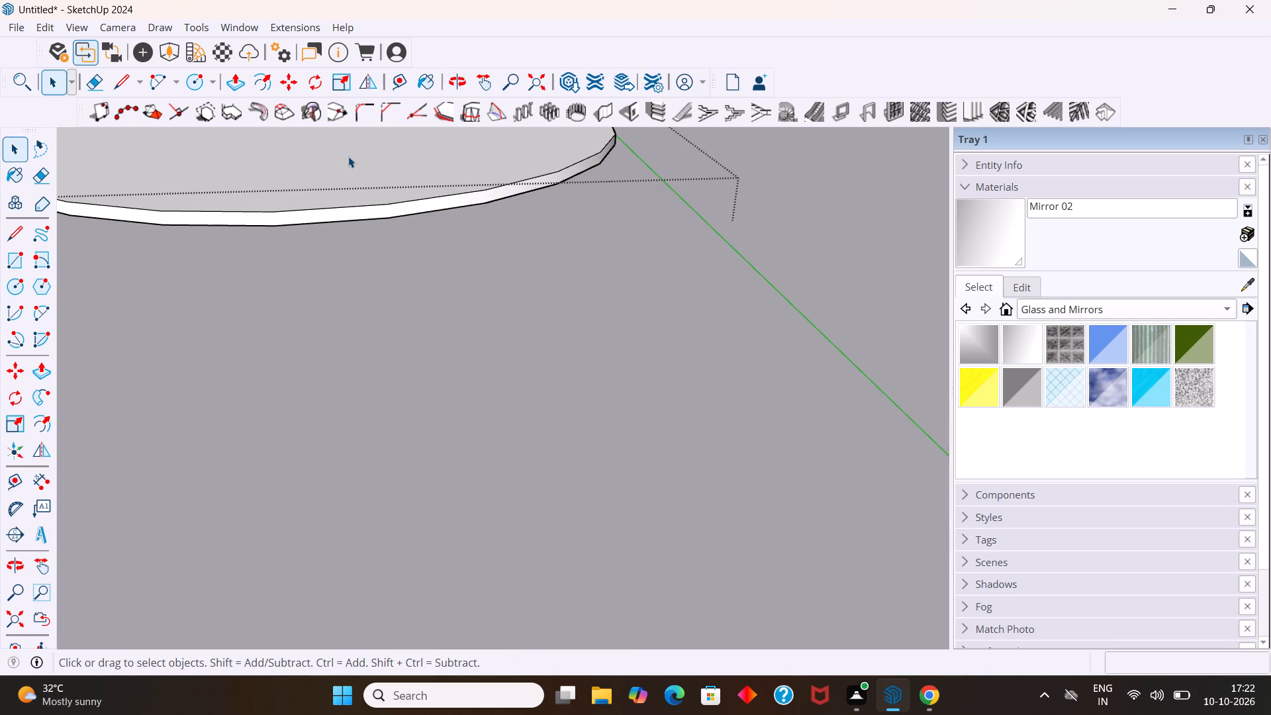
{"action": "left_click", "coordinate": [341, 214], "text": "ctrl"}
{"action": "left_click", "coordinate": [347, 207], "text": "ctrl"}
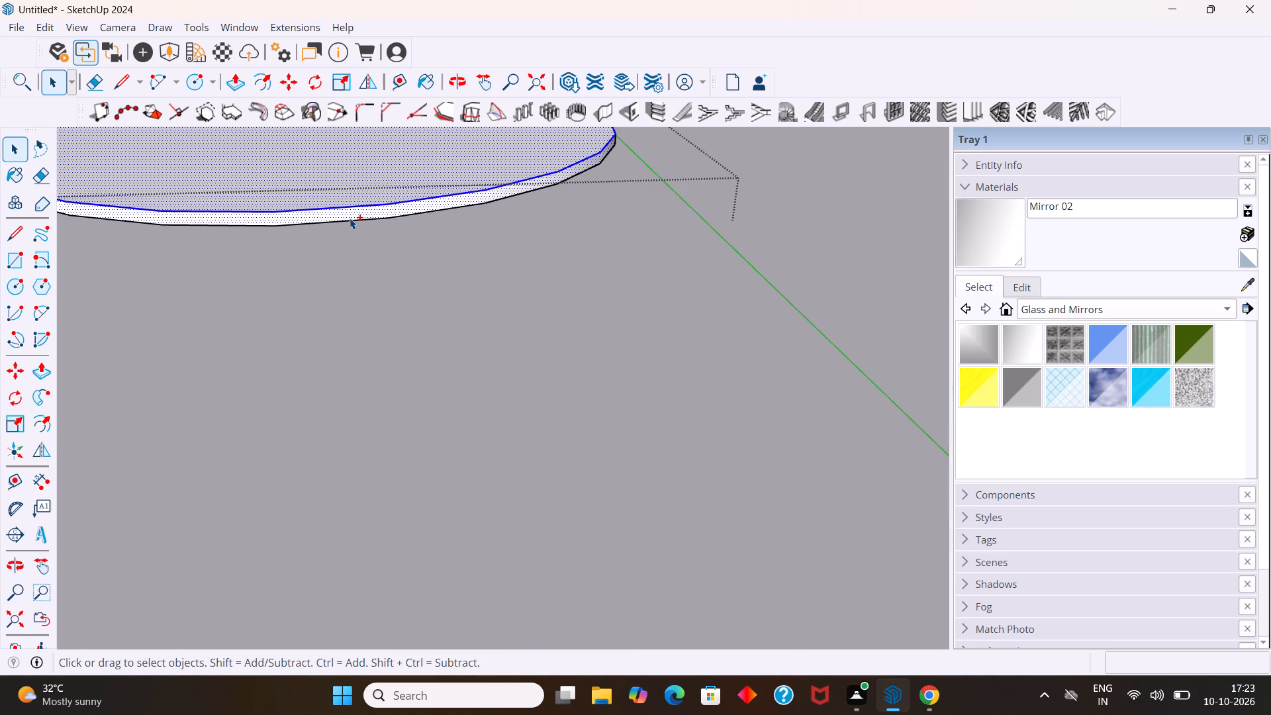
{"action": "left_click", "coordinate": [350, 220], "text": "ctrl"}
{"action": "key", "text": "m"}
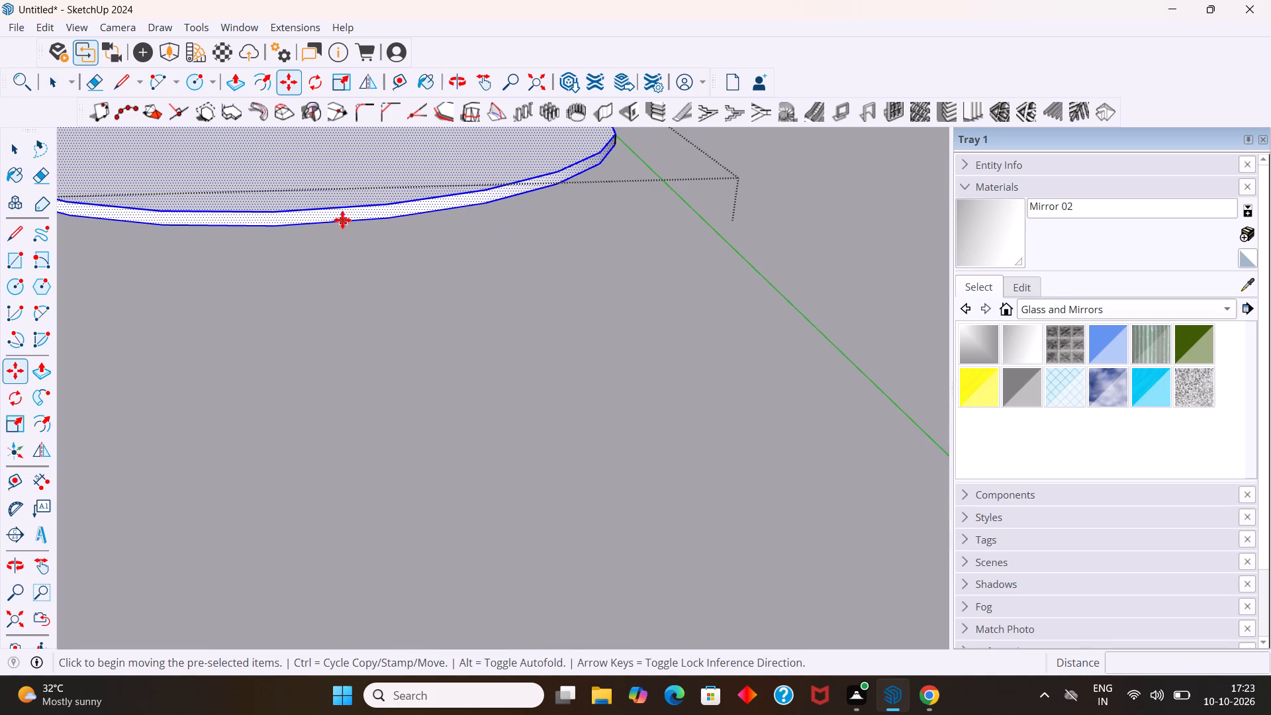
{"action": "left_click", "coordinate": [342, 224]}
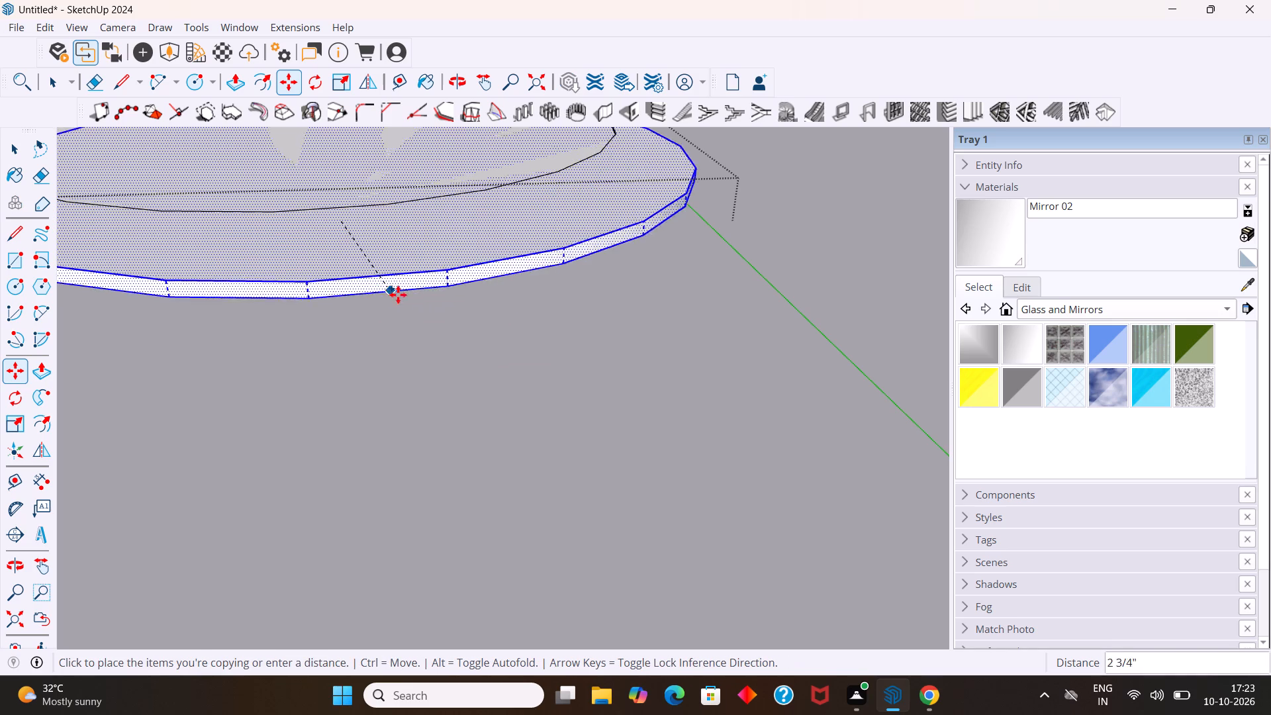
{"action": "scroll", "coordinate": [407, 307], "scroll_direction": "down", "scroll_amount": 10}
{"action": "scroll", "coordinate": [429, 326], "scroll_direction": "down", "scroll_amount": 11}
{"action": "scroll", "coordinate": [477, 244], "scroll_direction": "down", "scroll_amount": 5}
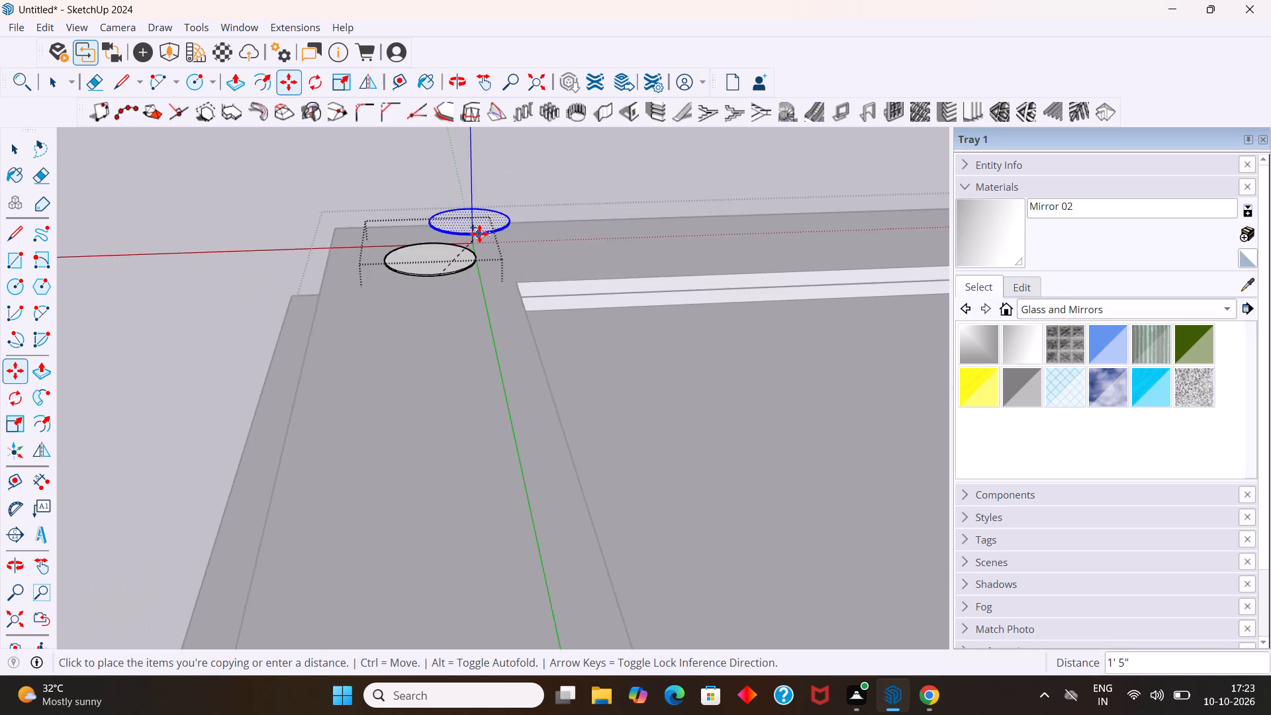
{"action": "scroll", "coordinate": [479, 234], "scroll_direction": "down", "scroll_amount": 10}
{"action": "middle_click_drag", "start_coordinate": [523, 320], "coordinate": [559, 479]}
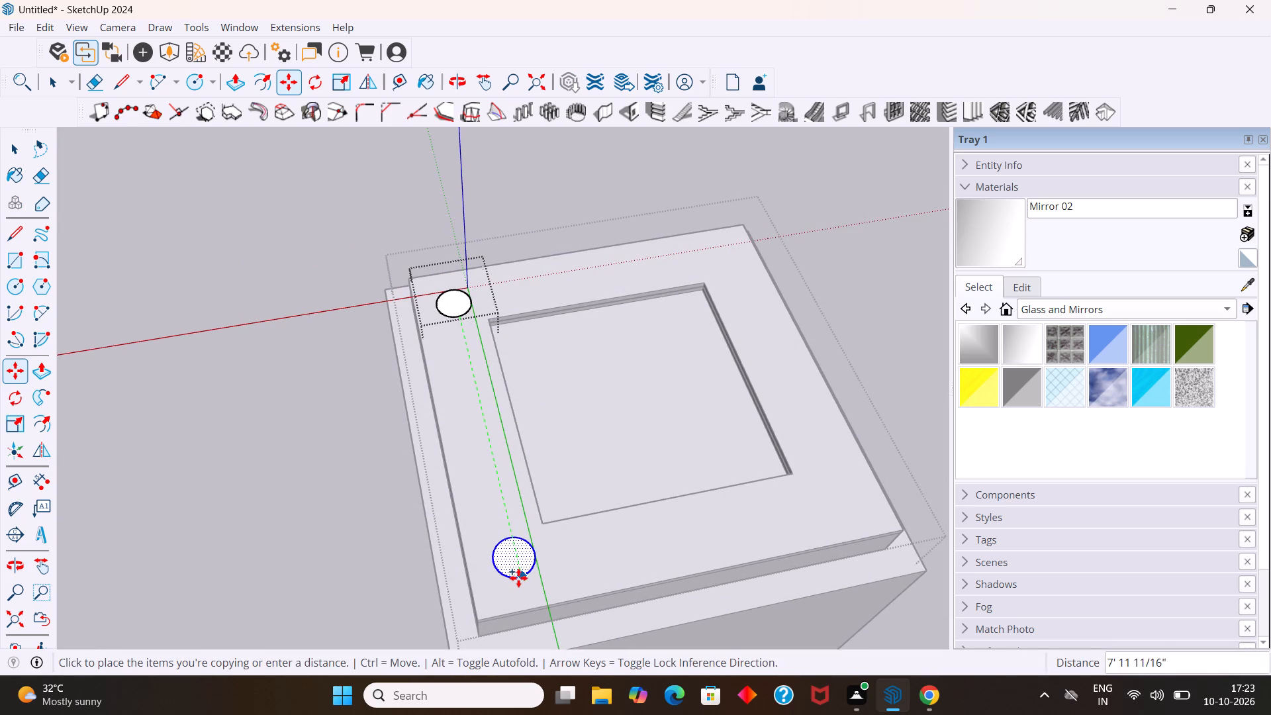
{"action": "middle_click_drag", "start_coordinate": [518, 583], "coordinate": [778, 581]}
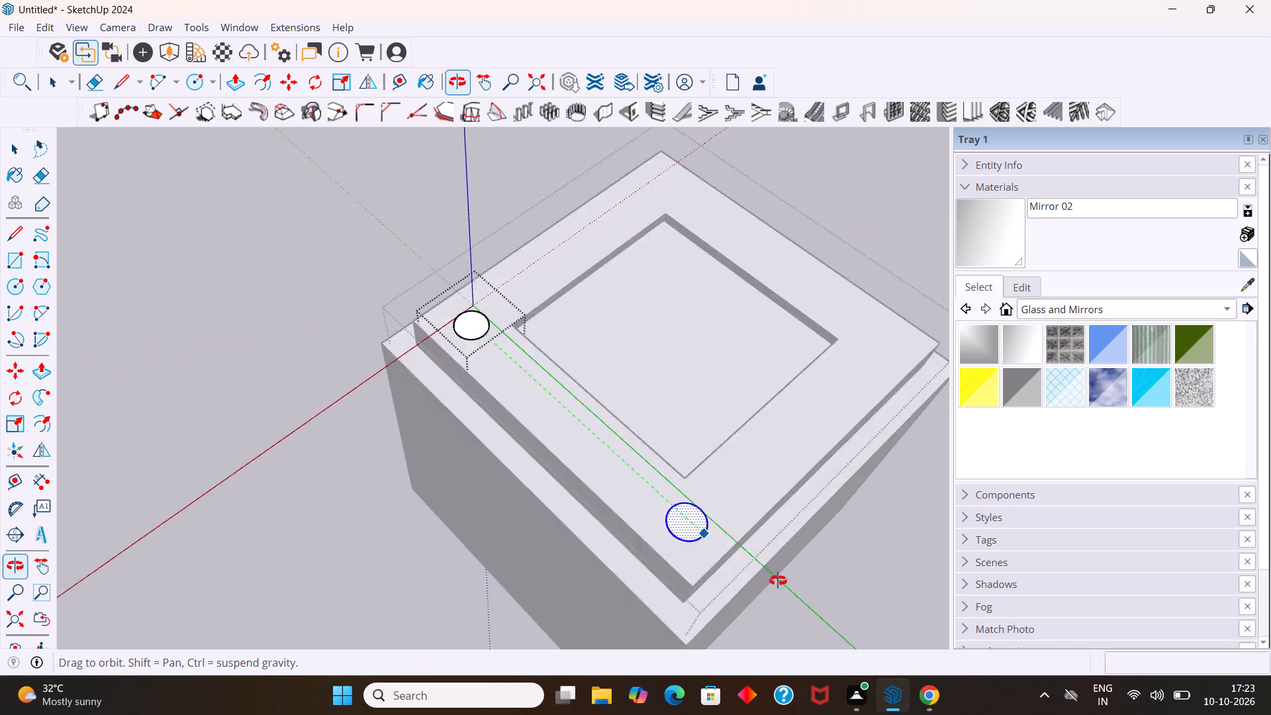
{"action": "scroll", "coordinate": [737, 586], "scroll_direction": "down", "scroll_amount": 1}
{"action": "middle_click_drag", "start_coordinate": [778, 581], "coordinate": [868, 579]}
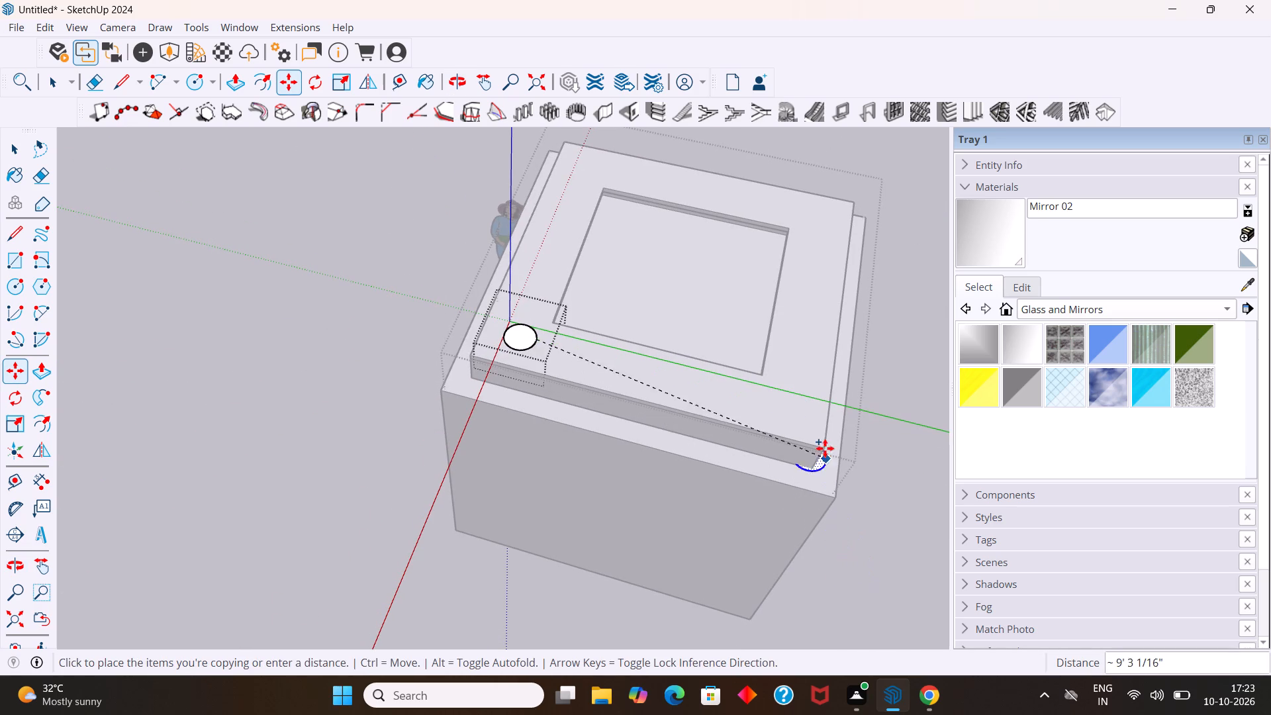
{"action": "left_click", "coordinate": [818, 409]}
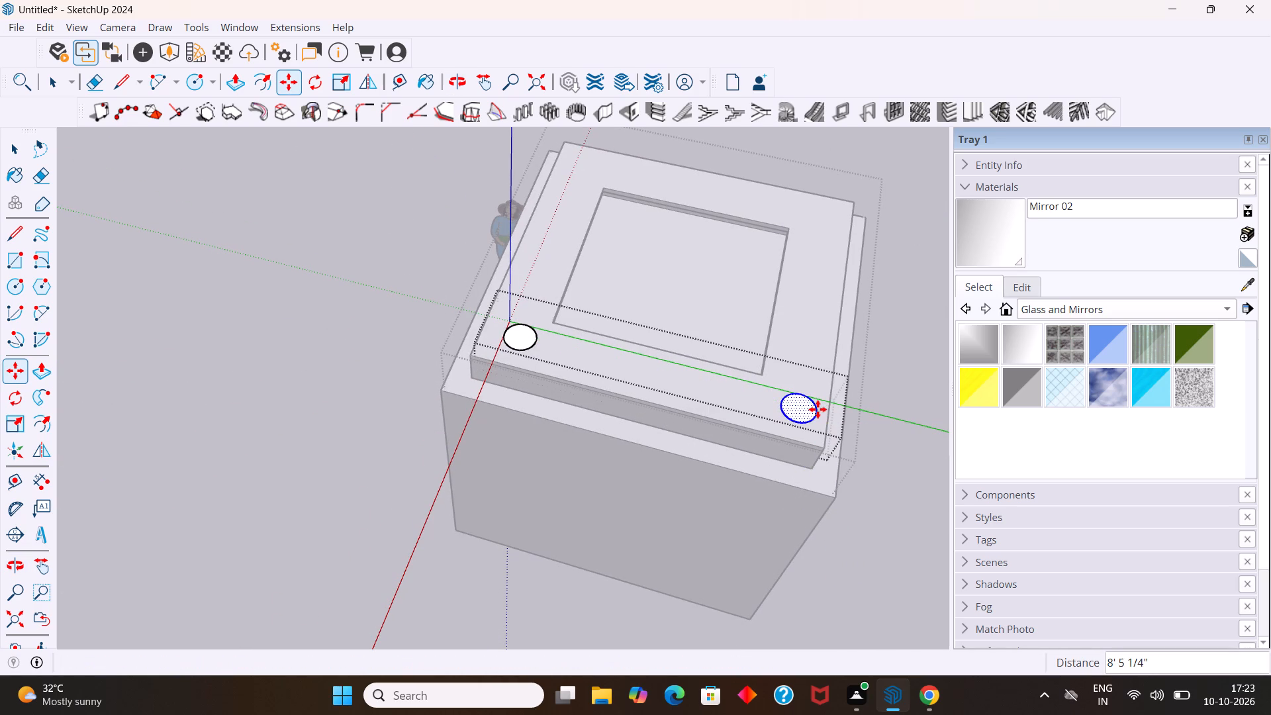
{"action": "type", "text": "/2"}
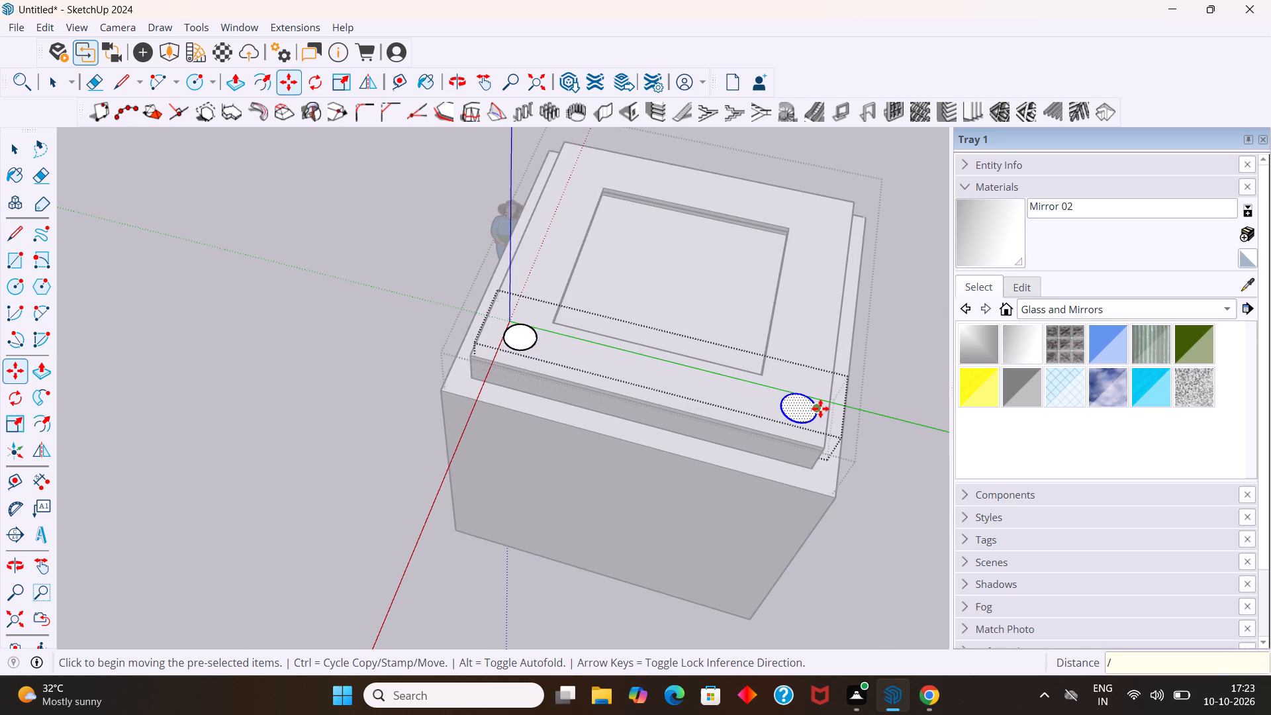
{"action": "key", "text": "Return"}
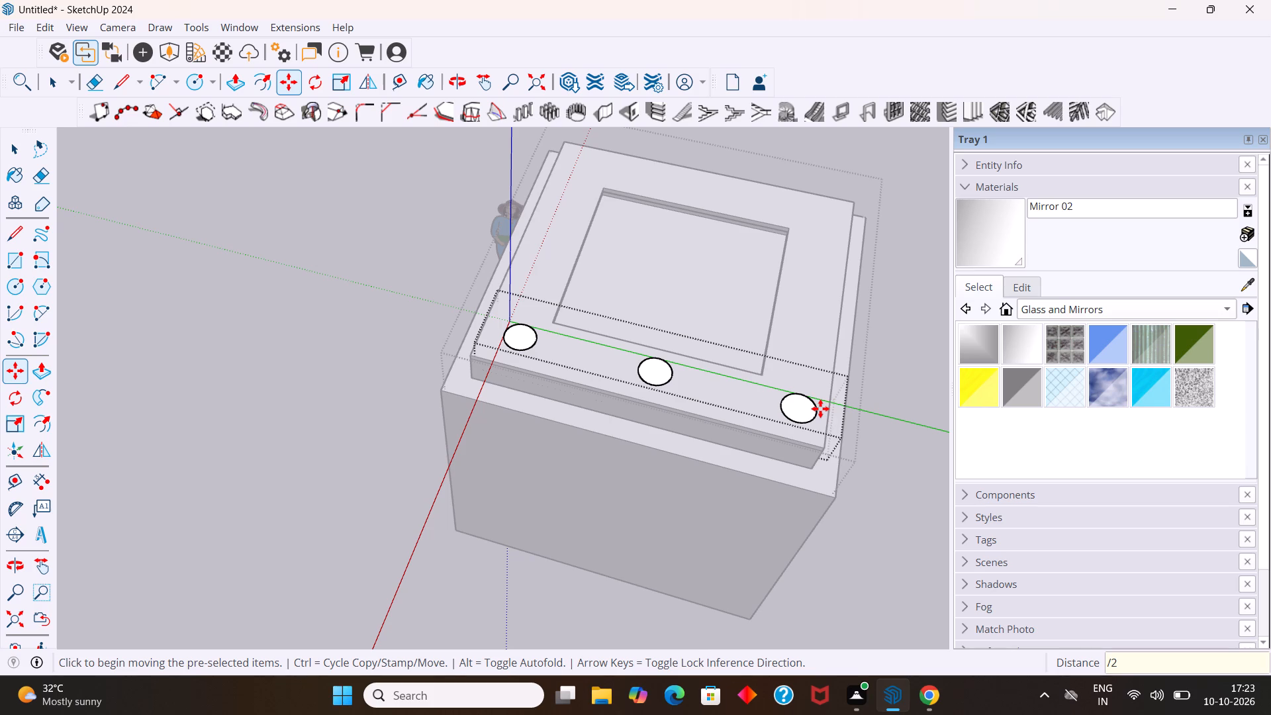
{"action": "key", "text": "space"}
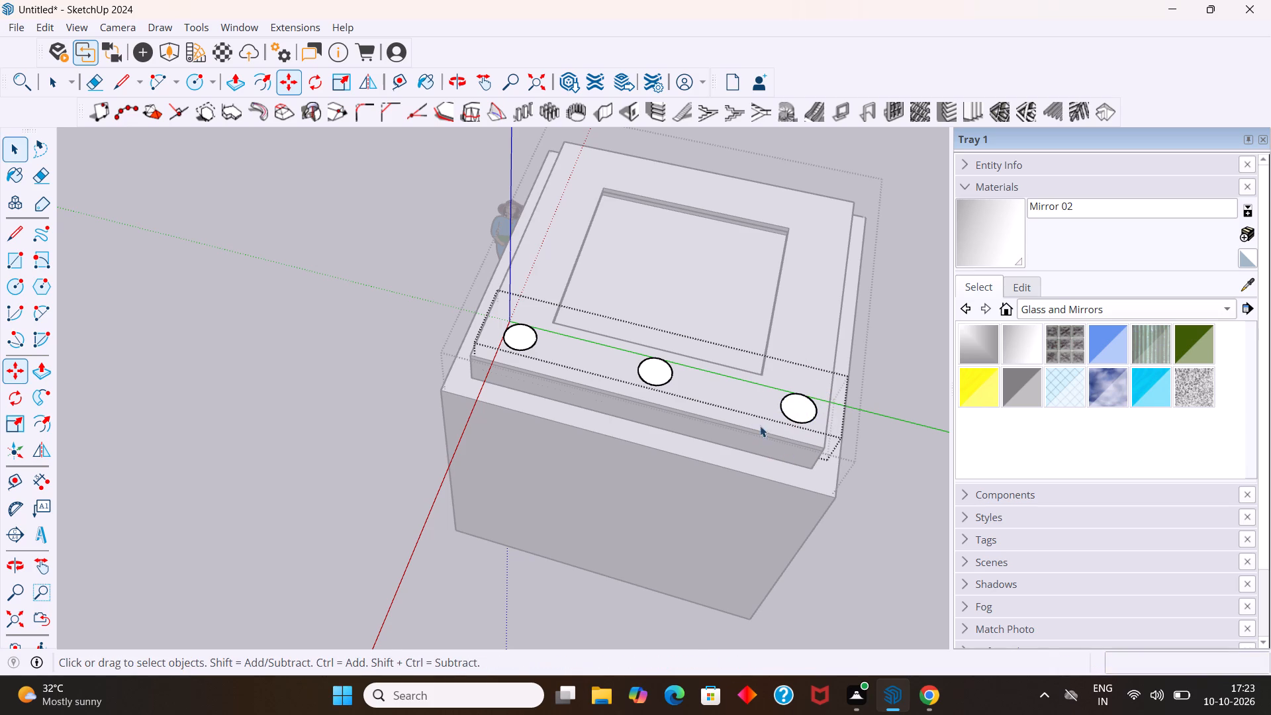
Copy the second corner's disc about 8' 6 1/8" along the adjoining border side, dividing the distance with /2 for a middle copy.
{"action": "middle_click_drag", "start_coordinate": [900, 406], "coordinate": [569, 314]}
{"action": "scroll", "coordinate": [579, 293], "scroll_direction": "down", "scroll_amount": 5}
{"action": "scroll", "coordinate": [651, 342], "scroll_direction": "down", "scroll_amount": 3}
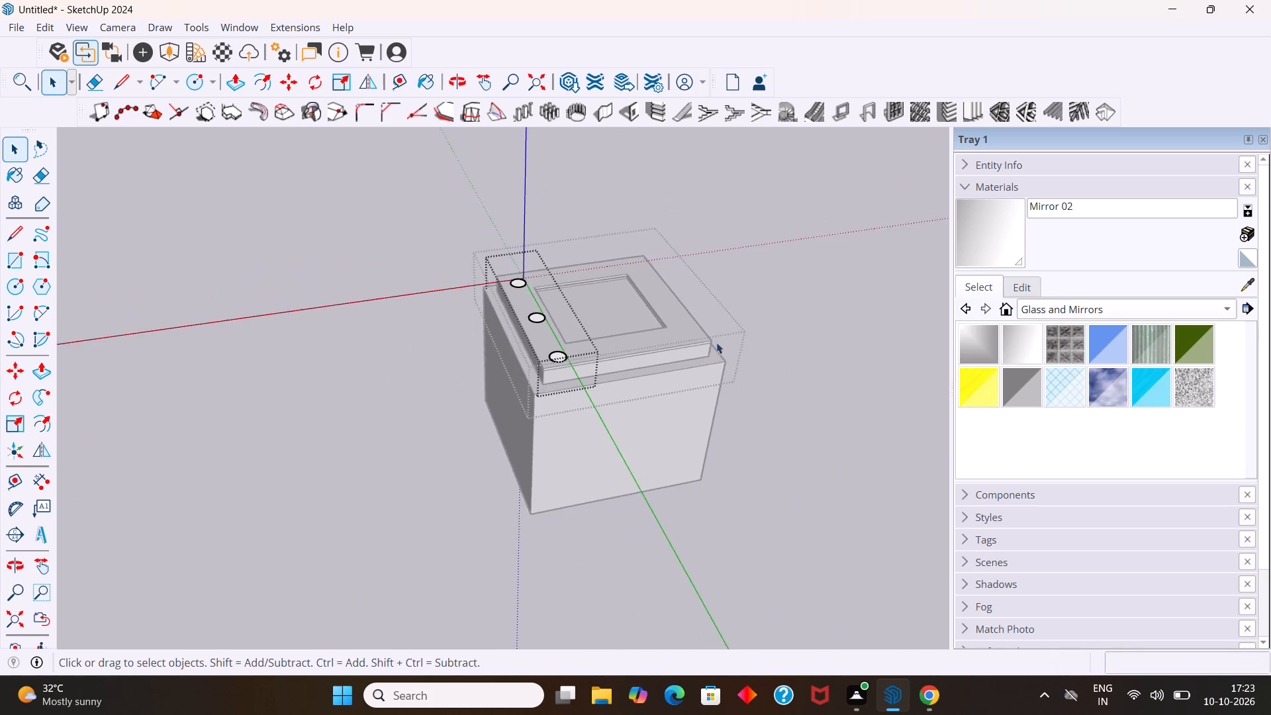
{"action": "middle_click_drag", "start_coordinate": [686, 375], "coordinate": [561, 508]}
{"action": "scroll", "coordinate": [776, 521], "scroll_direction": "down", "scroll_amount": 1}
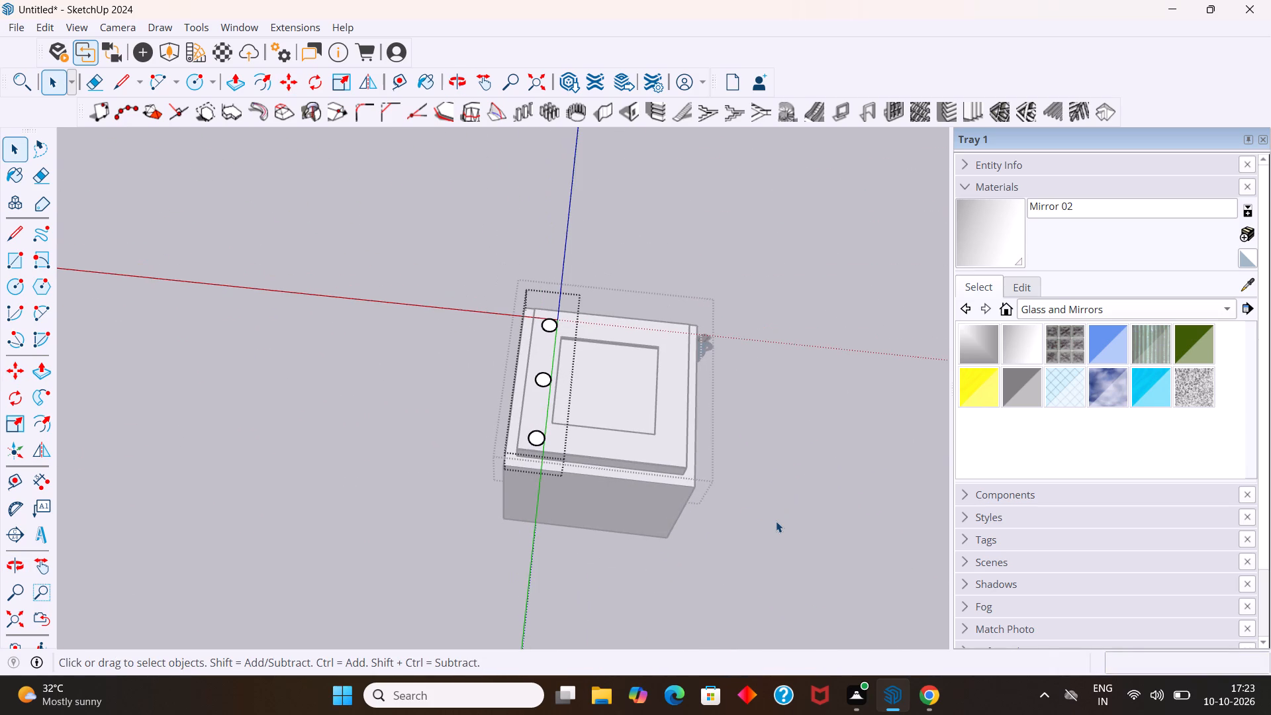
{"action": "scroll", "coordinate": [528, 430], "scroll_direction": "up", "scroll_amount": 7}
{"action": "key", "text": "space"}
{"action": "middle_click_drag", "start_coordinate": [561, 484], "coordinate": [577, 414]}
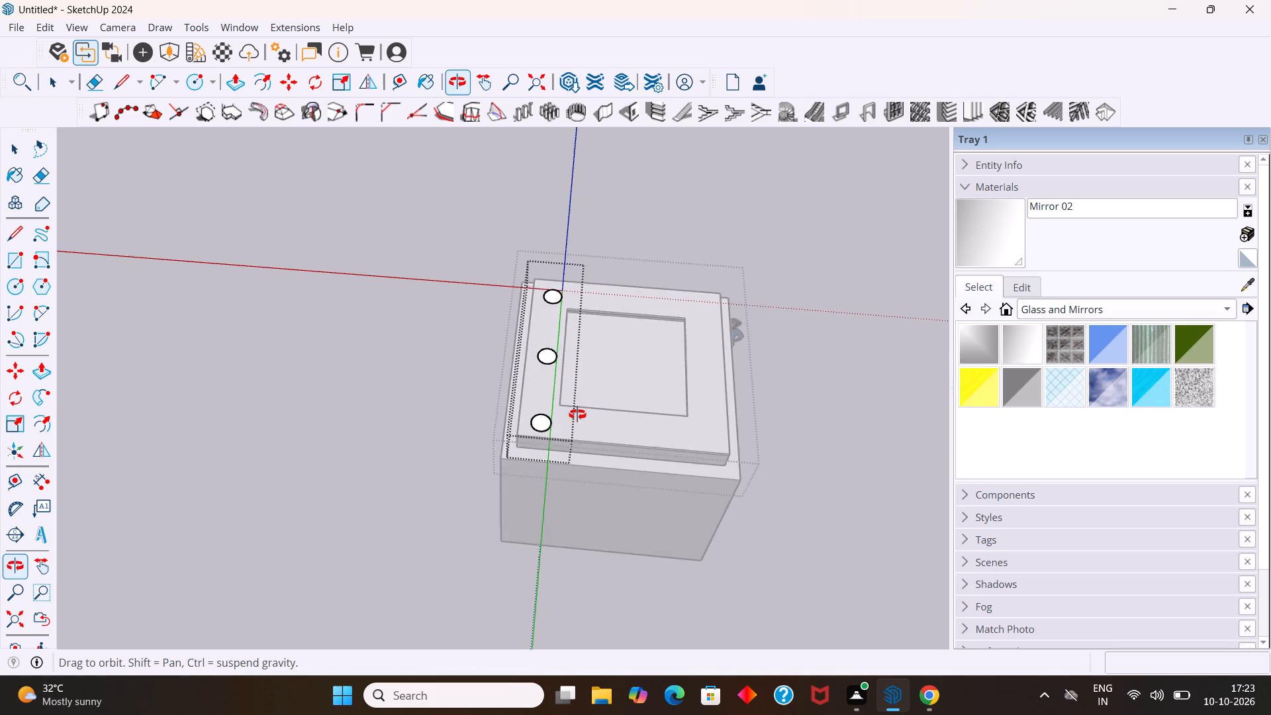
{"action": "middle_click_drag", "start_coordinate": [577, 414], "coordinate": [587, 359]}
{"action": "scroll", "coordinate": [522, 386], "scroll_direction": "up", "scroll_amount": 16}
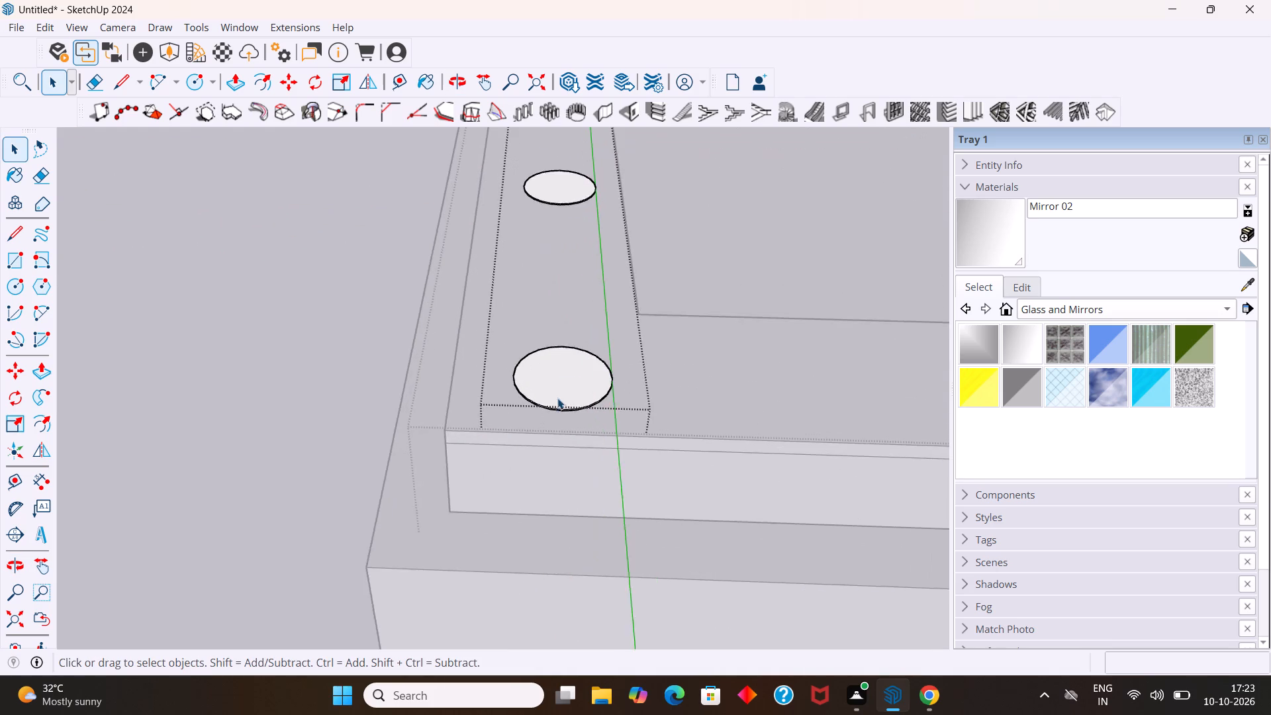
{"action": "scroll", "coordinate": [557, 398], "scroll_direction": "up", "scroll_amount": 18}
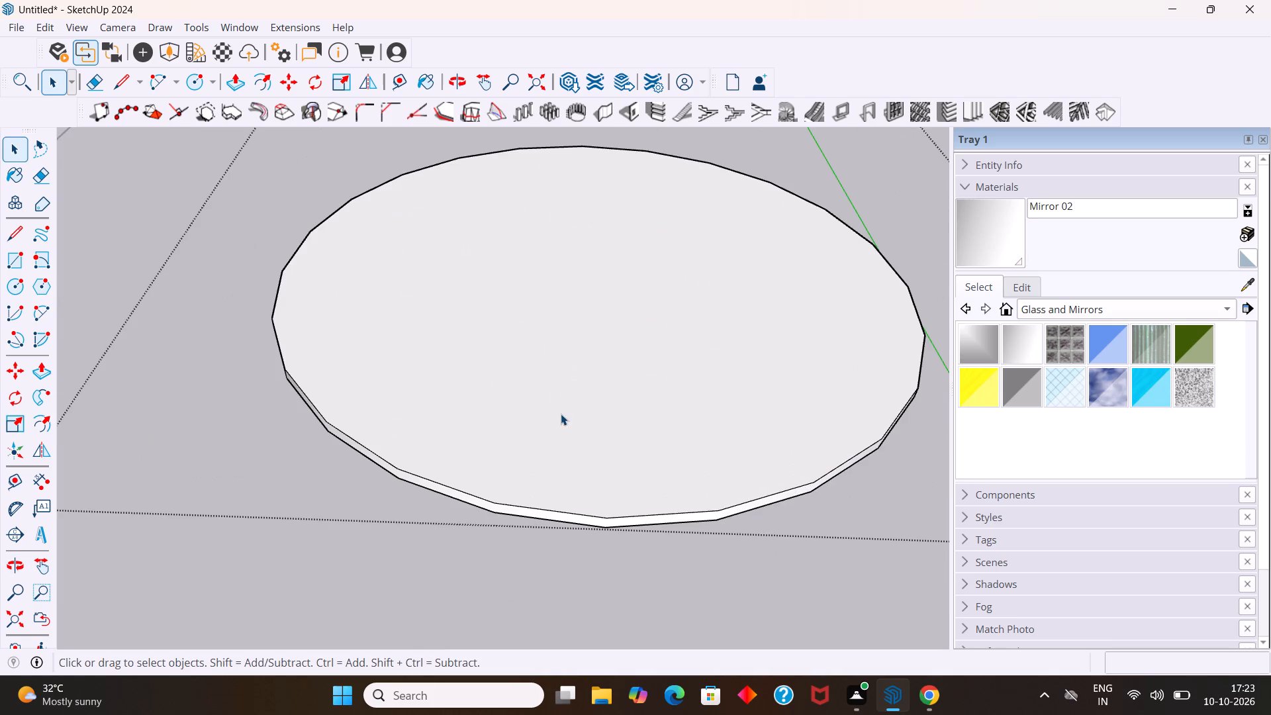
{"action": "left_click", "coordinate": [560, 411]}
{"action": "left_click", "coordinate": [555, 512], "text": "ctrl"}
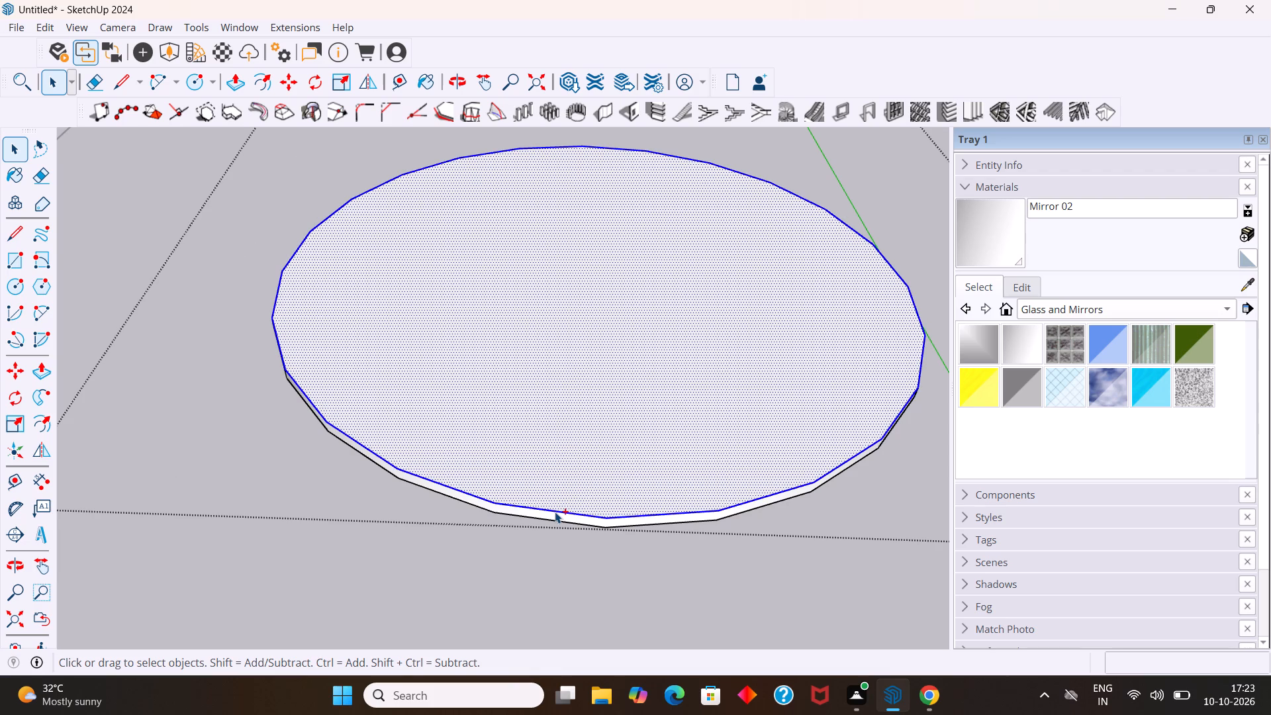
{"action": "left_click", "coordinate": [557, 514], "text": "ctrl"}
{"action": "left_click", "coordinate": [561, 519], "text": "ctrl"}
{"action": "key", "text": "m"}
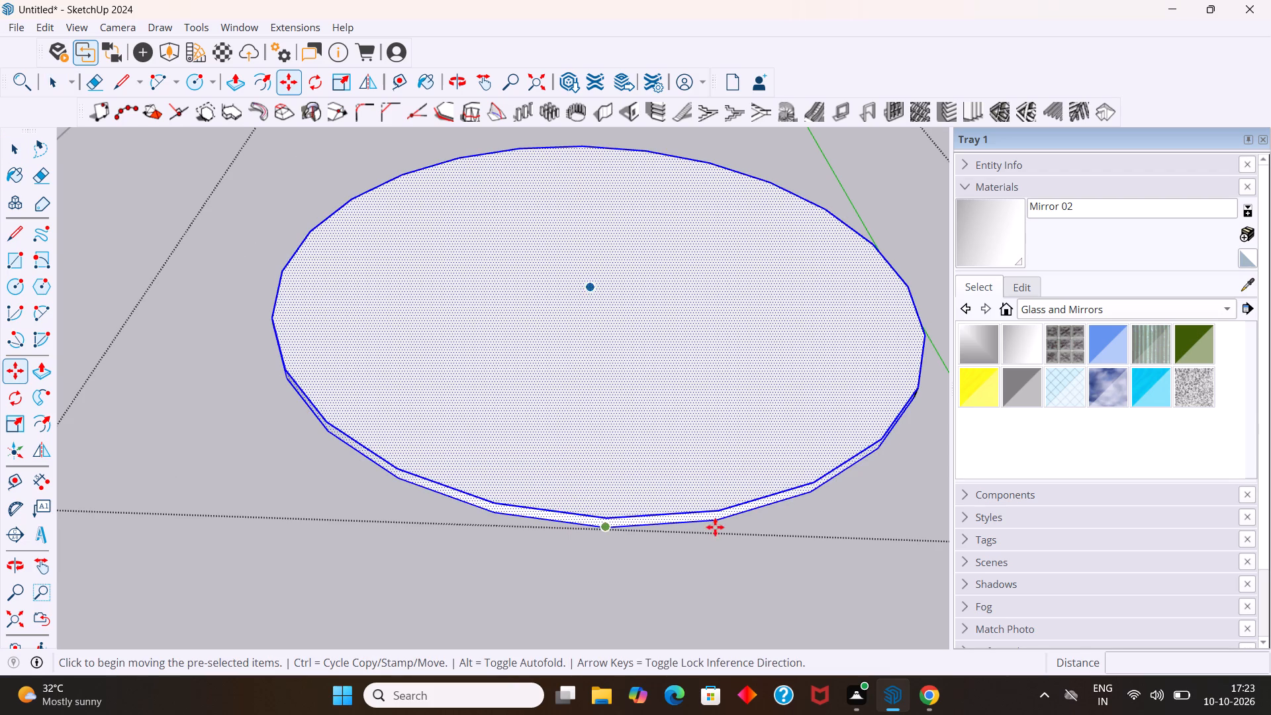
{"action": "left_click", "coordinate": [806, 497]}
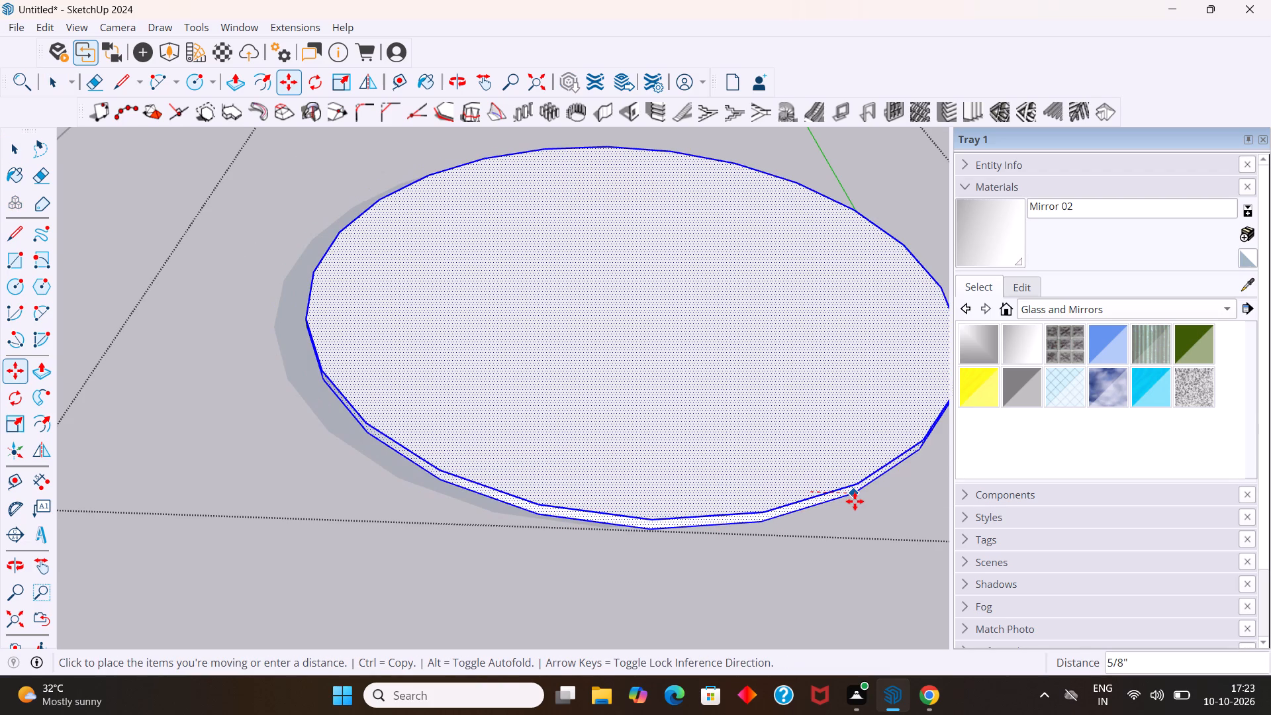
{"action": "scroll", "coordinate": [659, 444], "scroll_direction": "down", "scroll_amount": 4}
{"action": "scroll", "coordinate": [585, 434], "scroll_direction": "down", "scroll_amount": 4}
{"action": "scroll", "coordinate": [473, 469], "scroll_direction": "down", "scroll_amount": 6}
{"action": "scroll", "coordinate": [327, 397], "scroll_direction": "down", "scroll_amount": 3}
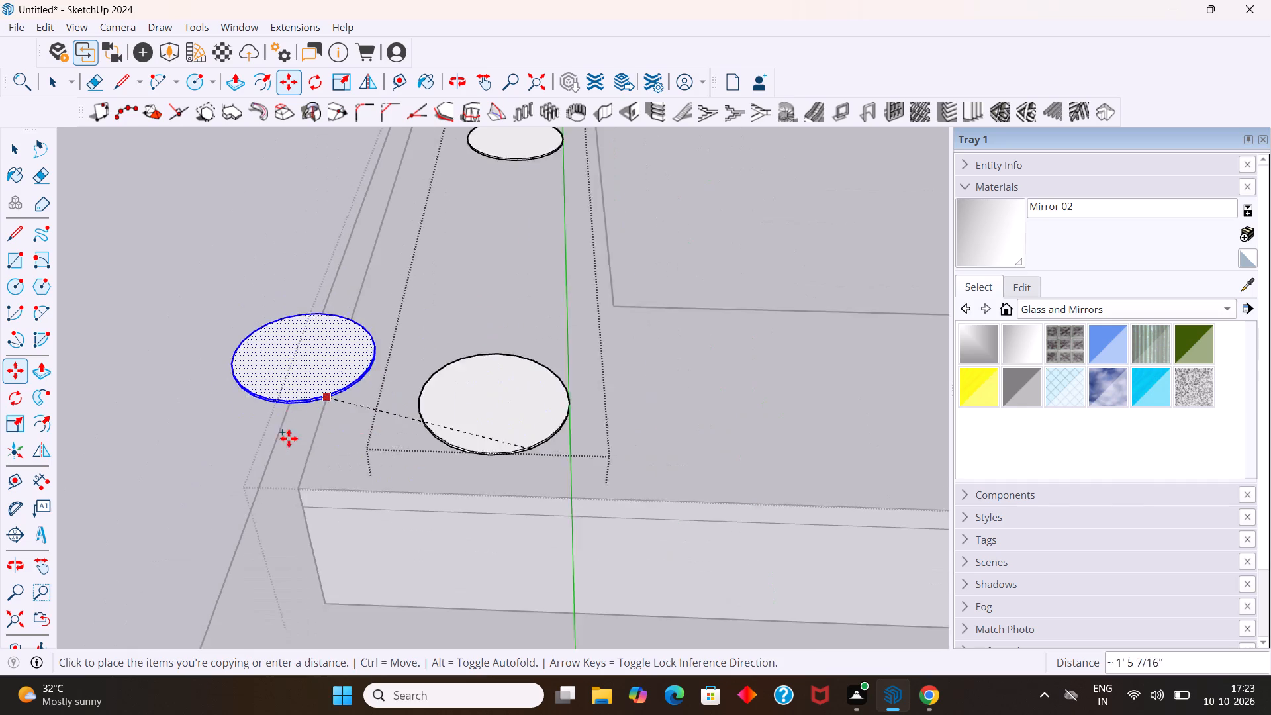
{"action": "scroll", "coordinate": [289, 438], "scroll_direction": "down", "scroll_amount": 2}
{"action": "middle_click_drag", "start_coordinate": [160, 364], "coordinate": [142, 356]}
{"action": "scroll", "coordinate": [101, 344], "scroll_direction": "down", "scroll_amount": 5}
{"action": "scroll", "coordinate": [302, 393], "scroll_direction": "down", "scroll_amount": 4}
{"action": "scroll", "coordinate": [573, 404], "scroll_direction": "down", "scroll_amount": 5}
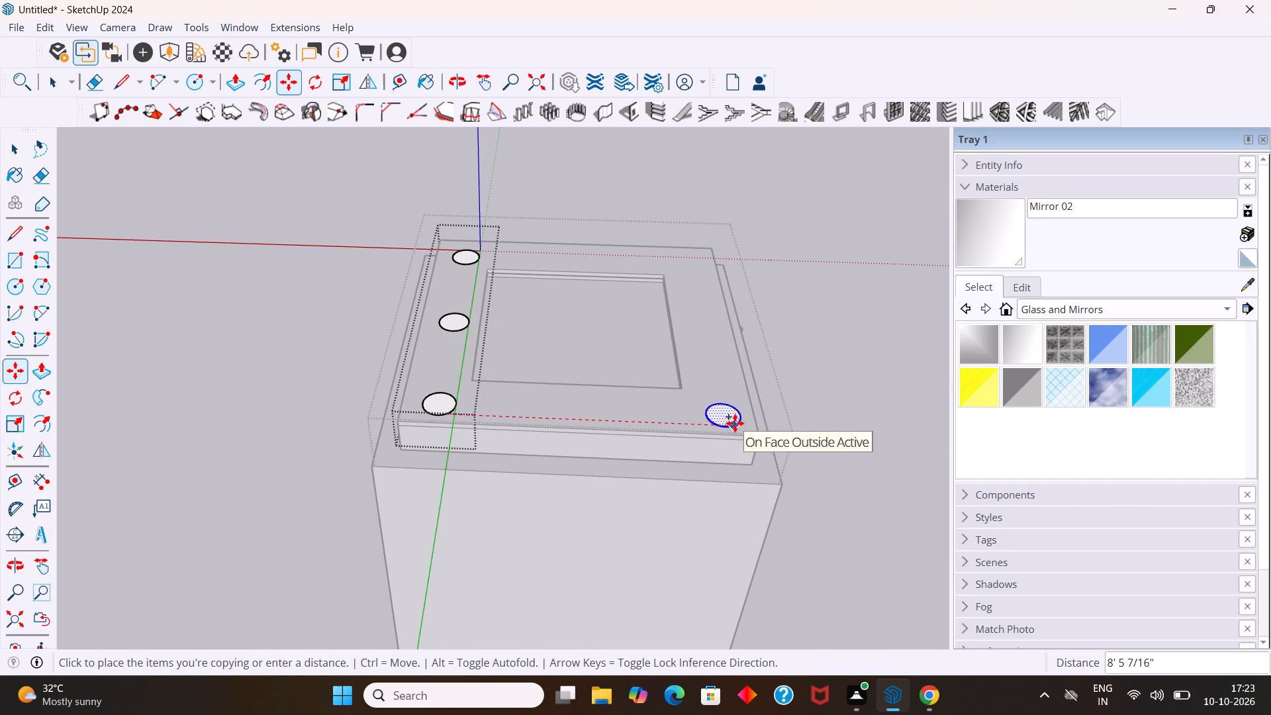
{"action": "left_click", "coordinate": [736, 423]}
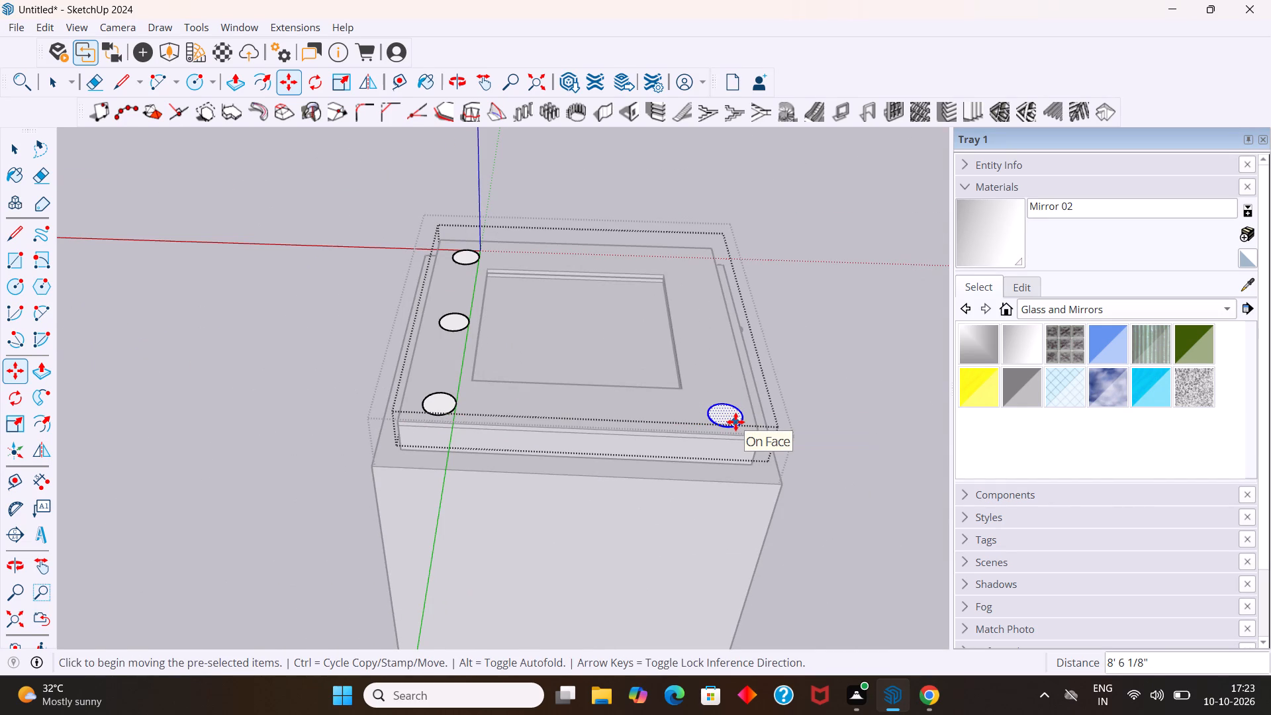
{"action": "type", "text": "/2"}
{"action": "key", "text": "Return"}
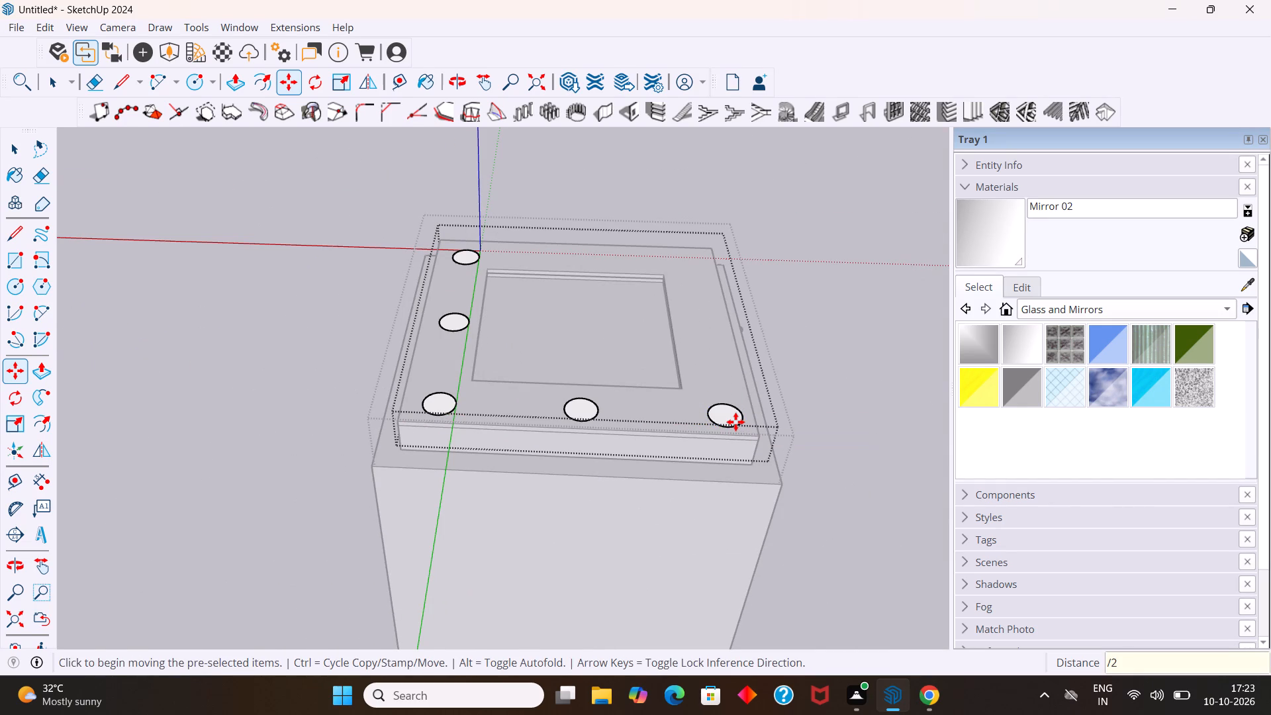
{"action": "key", "text": "space"}
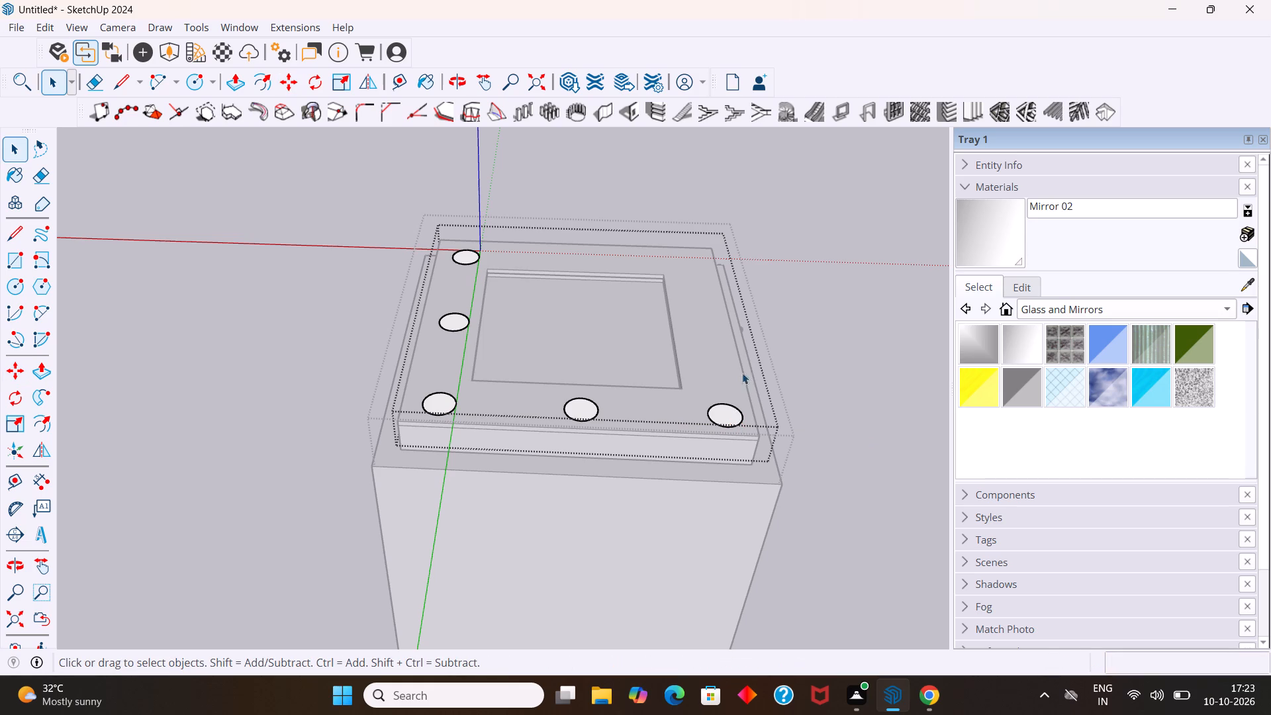
{"action": "scroll", "coordinate": [765, 348], "scroll_direction": "down", "scroll_amount": 5}
{"action": "middle_click_drag", "start_coordinate": [757, 335], "coordinate": [181, 381]}
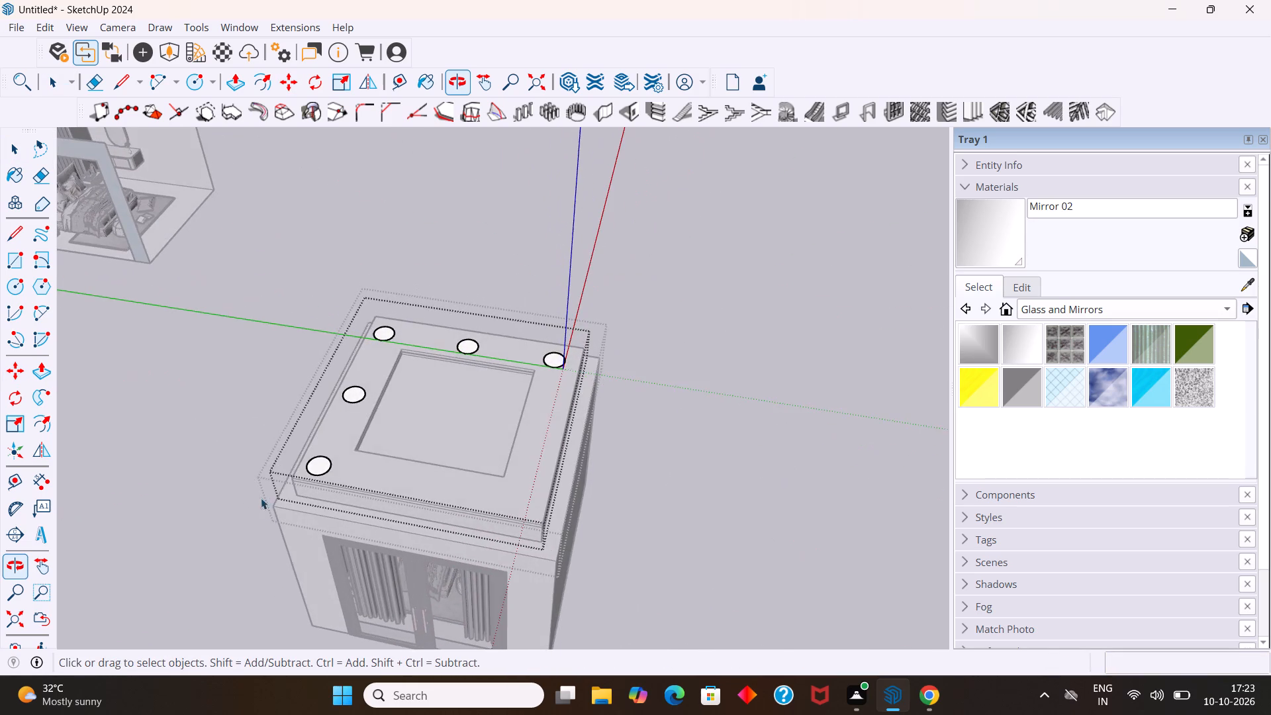
Copy the third corner's disc 8' 4 3/8" along the slab's border to the empty corner, dividing the distance with /2 for a middle copy.
{"action": "scroll", "coordinate": [272, 516], "scroll_direction": "up", "scroll_amount": 10}
{"action": "scroll", "coordinate": [332, 434], "scroll_direction": "up", "scroll_amount": 8}
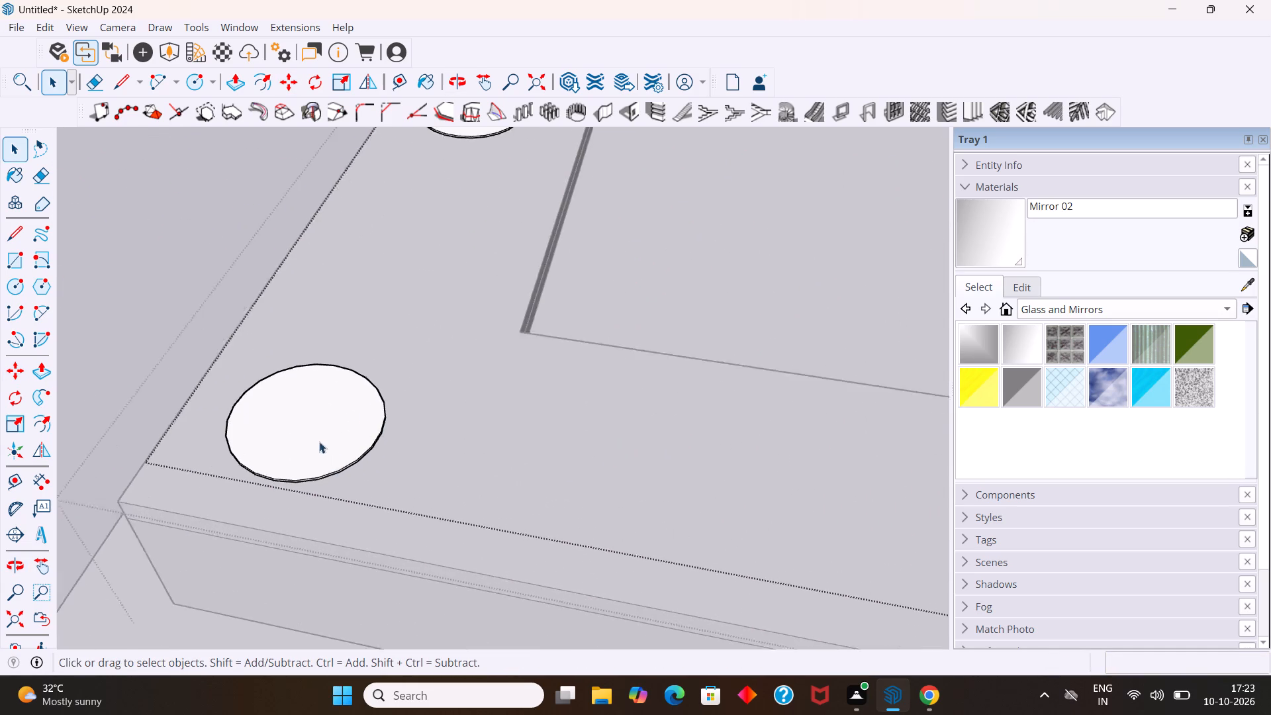
{"action": "scroll", "coordinate": [319, 442], "scroll_direction": "up", "scroll_amount": 4}
{"action": "left_click", "coordinate": [318, 438]}
{"action": "scroll", "coordinate": [332, 470], "scroll_direction": "up", "scroll_amount": 1}
{"action": "middle_click_drag", "start_coordinate": [320, 448], "coordinate": [301, 358]}
{"action": "scroll", "coordinate": [265, 346], "scroll_direction": "up", "scroll_amount": 8, "text": "ctrl"}
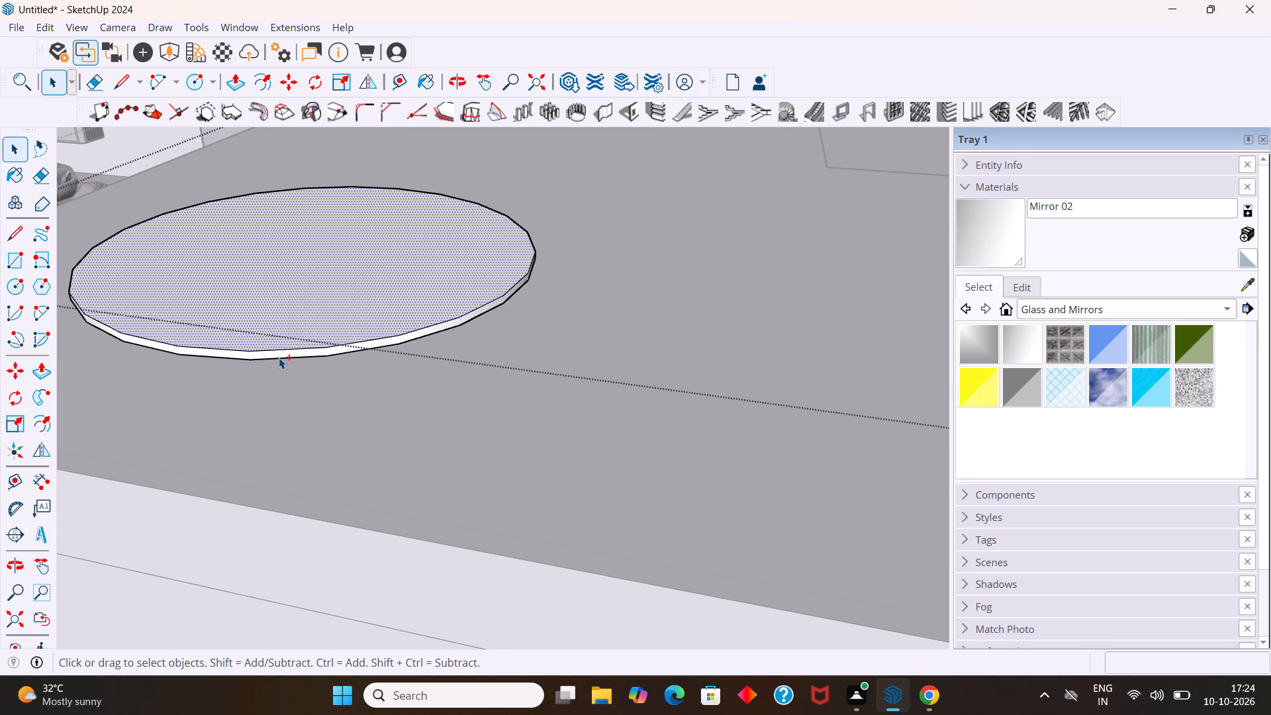
{"action": "left_click", "coordinate": [279, 353], "text": "ctrl"}
{"action": "left_click", "coordinate": [285, 350], "text": "ctrl"}
{"action": "left_click", "coordinate": [290, 358], "text": "ctrl"}
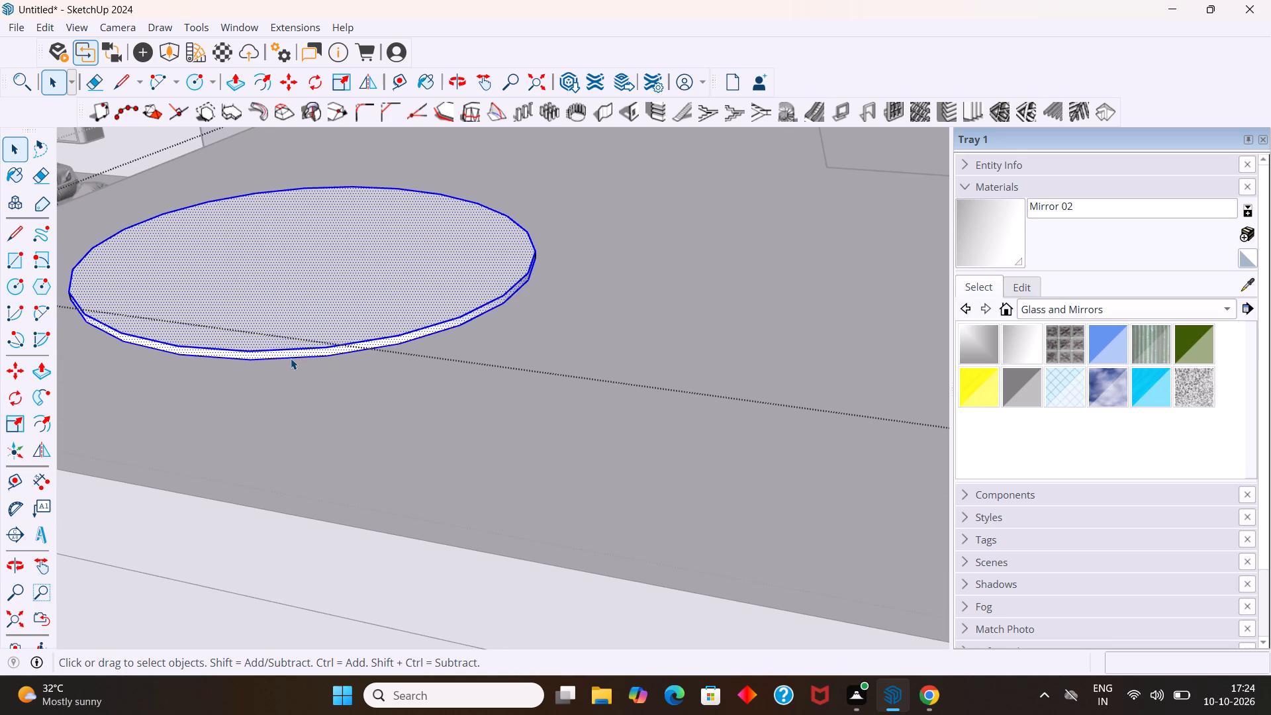
{"action": "key", "text": "m"}
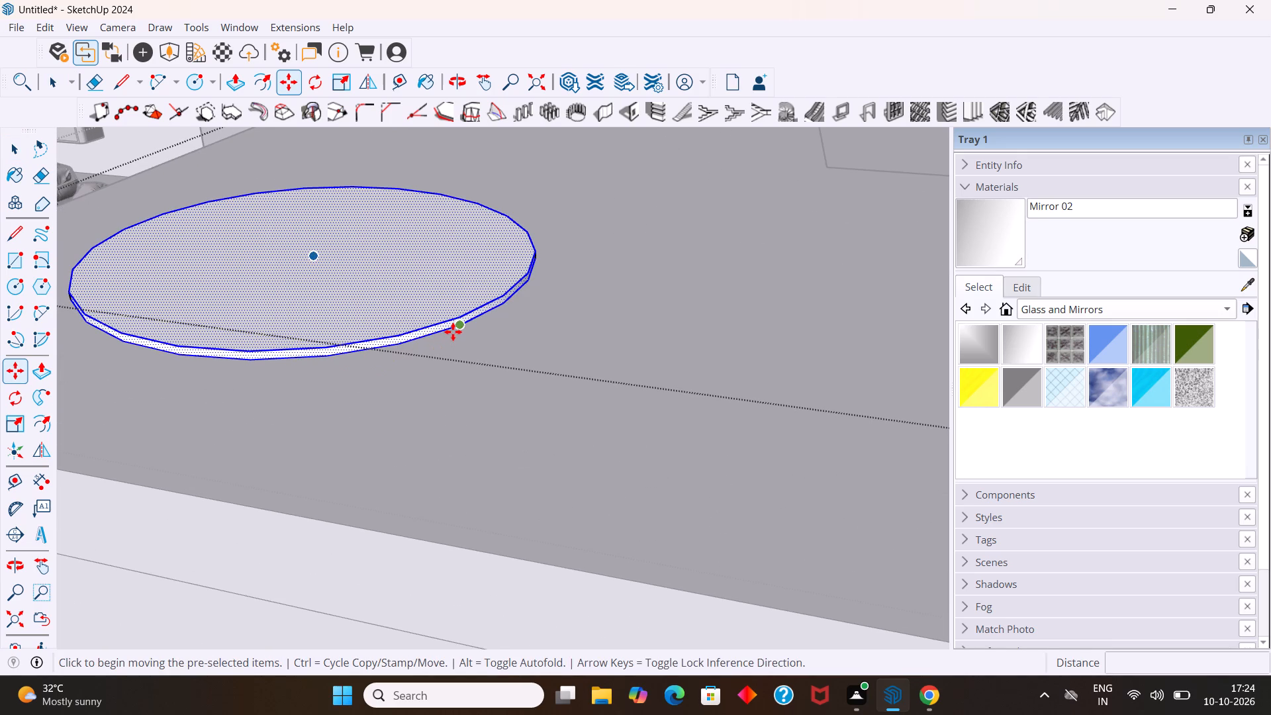
{"action": "left_click", "coordinate": [453, 332]}
{"action": "scroll", "coordinate": [513, 351], "scroll_direction": "down", "scroll_amount": 5}
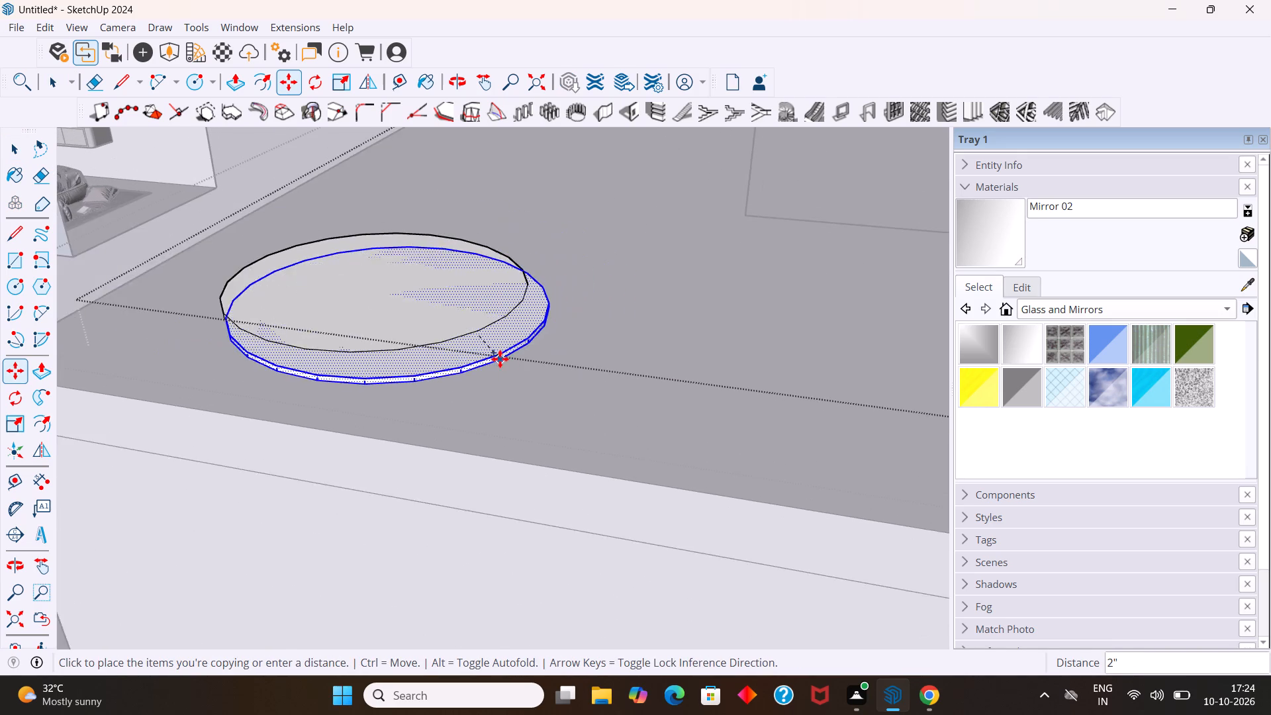
{"action": "scroll", "coordinate": [495, 358], "scroll_direction": "down", "scroll_amount": 5}
{"action": "scroll", "coordinate": [436, 347], "scroll_direction": "down", "scroll_amount": 9}
{"action": "scroll", "coordinate": [382, 326], "scroll_direction": "down", "scroll_amount": 11}
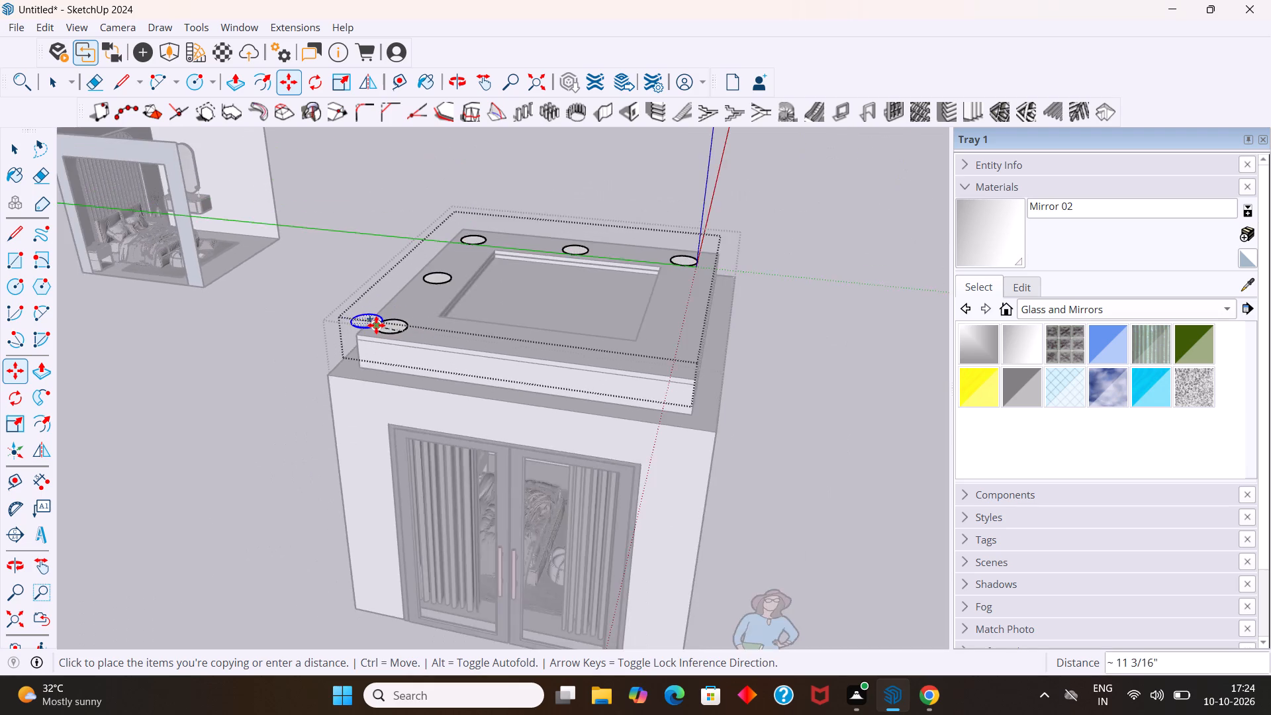
{"action": "scroll", "coordinate": [376, 325], "scroll_direction": "down", "scroll_amount": 4}
{"action": "middle_click_drag", "start_coordinate": [457, 357], "coordinate": [566, 665]}
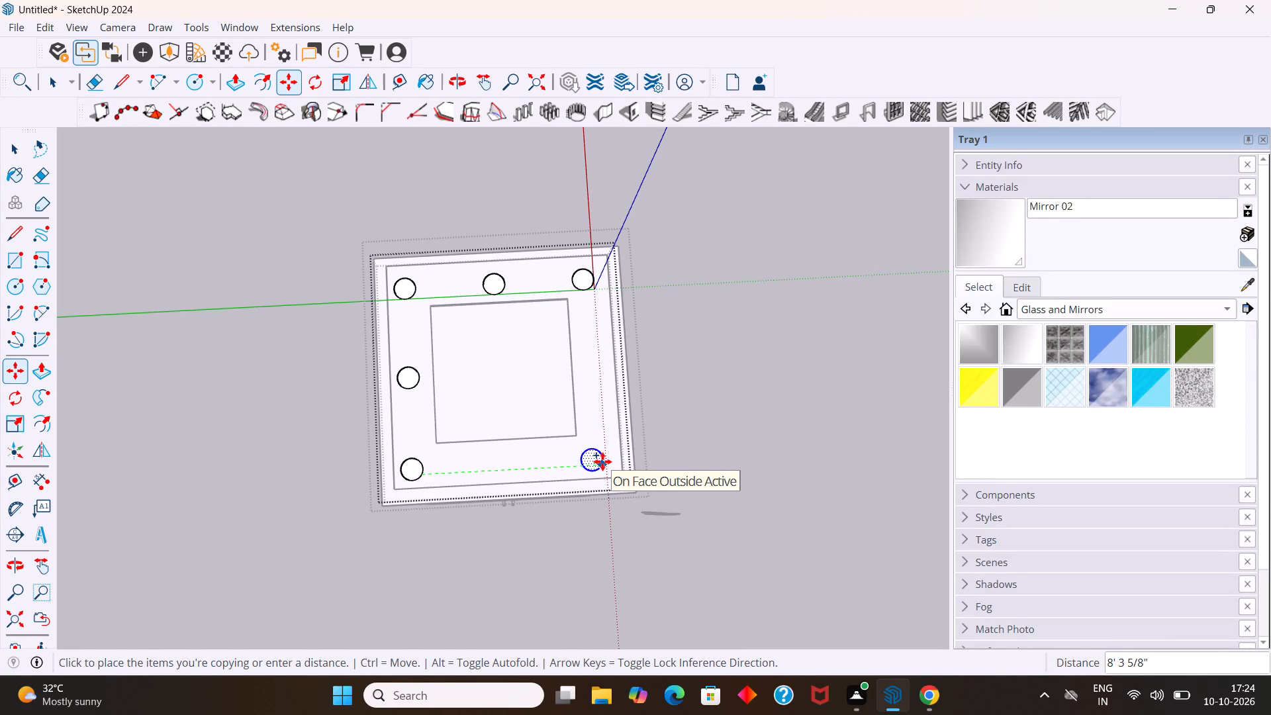
{"action": "scroll", "coordinate": [602, 461], "scroll_direction": "up", "scroll_amount": 6}
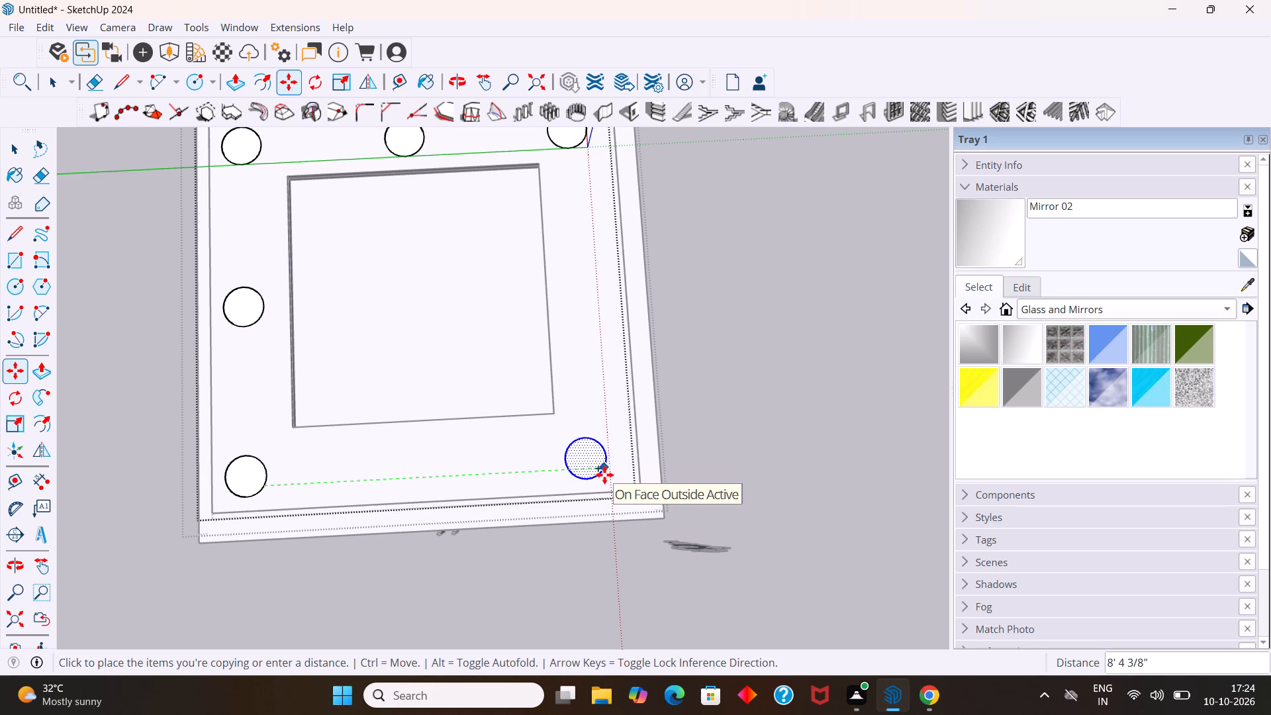
{"action": "left_click", "coordinate": [604, 475]}
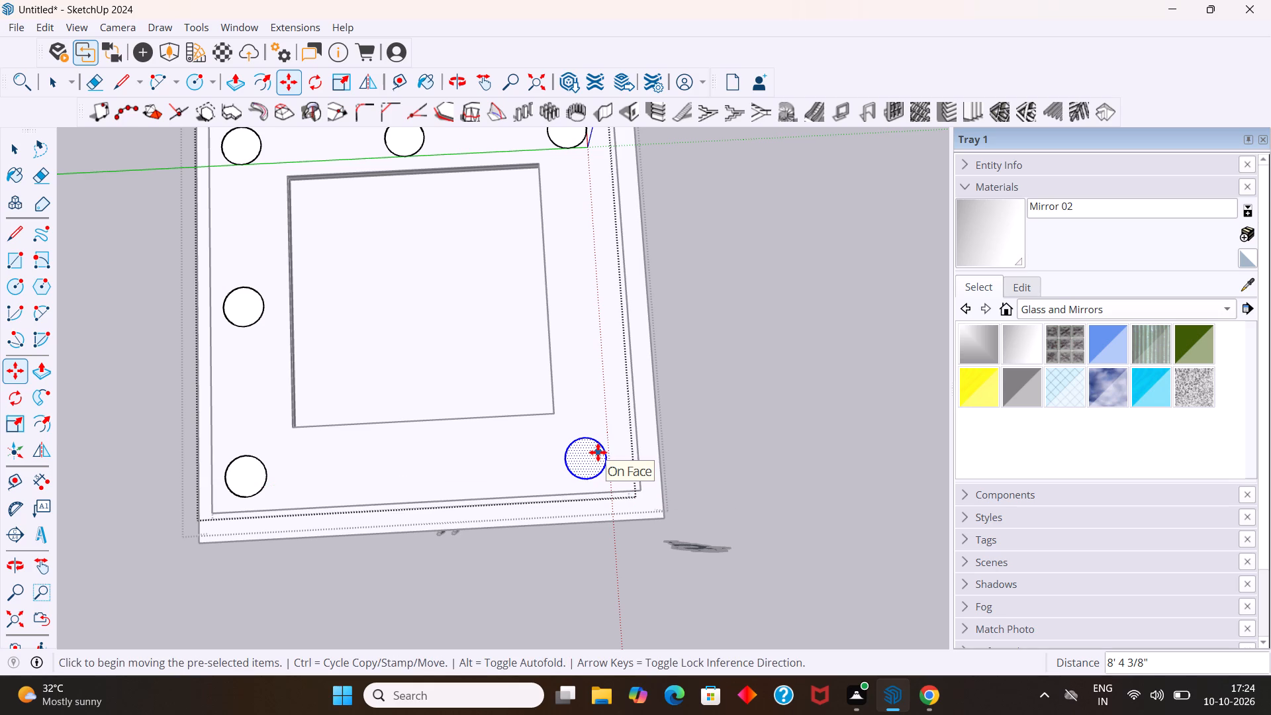
{"action": "type", "text": "/2"}
{"action": "key", "text": "Return"}
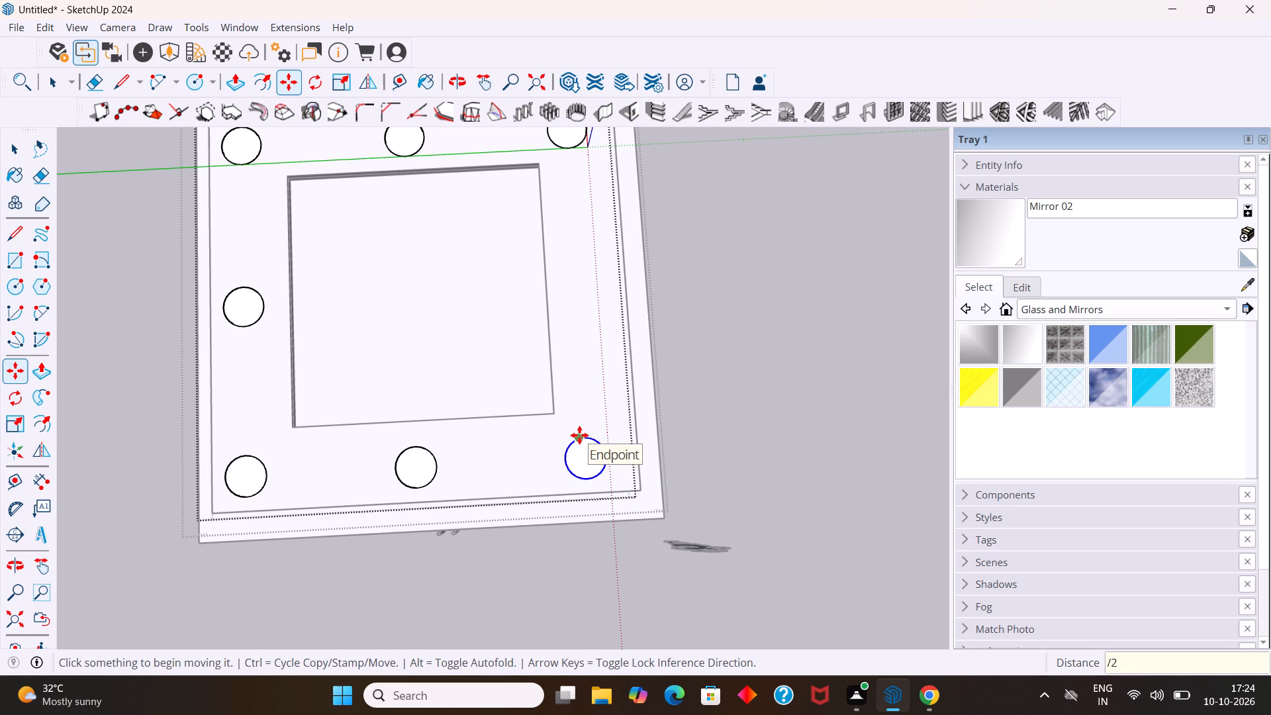
{"action": "key", "text": "space"}
Copy the middle disc of one border side 8' 6 9/16" across the recess to the side lacking one, and leave the disc group.
{"action": "middle_click_drag", "start_coordinate": [684, 408], "coordinate": [599, 350]}
{"action": "scroll", "coordinate": [578, 346], "scroll_direction": "down", "scroll_amount": 6}
{"action": "scroll", "coordinate": [675, 358], "scroll_direction": "down", "scroll_amount": 3}
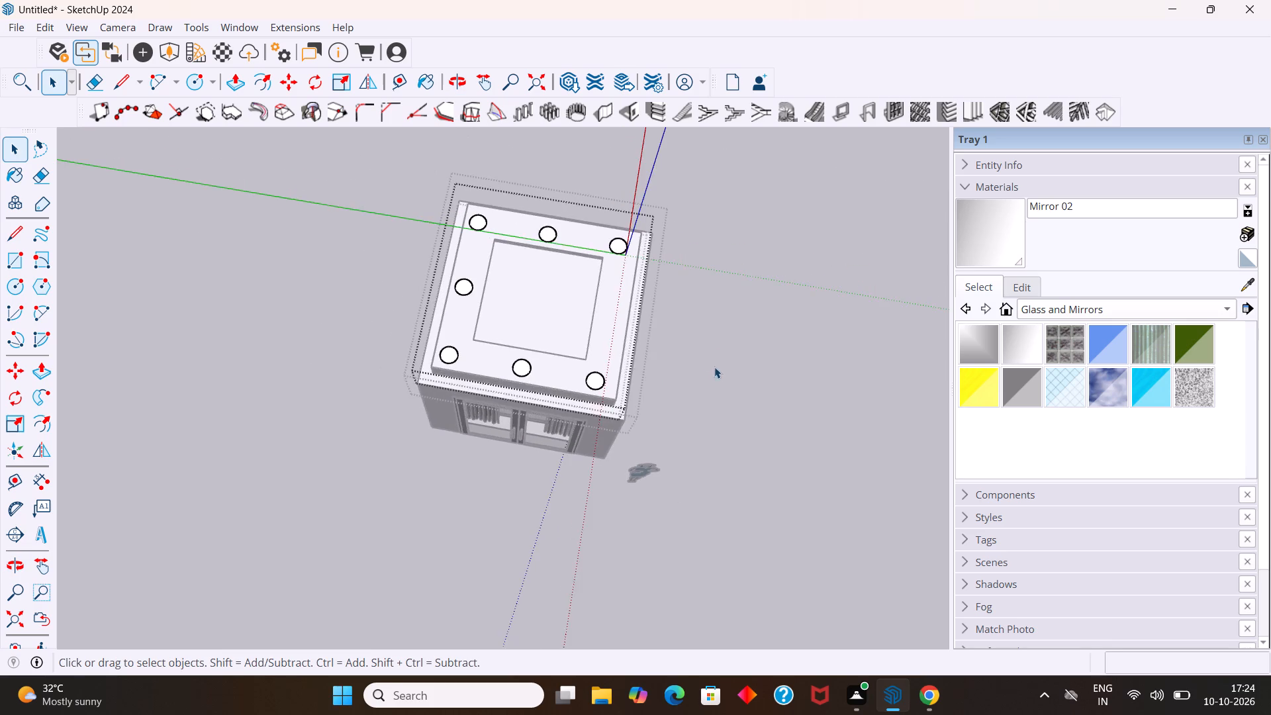
{"action": "middle_click_drag", "start_coordinate": [714, 364], "coordinate": [344, 278]}
{"action": "scroll", "coordinate": [596, 434], "scroll_direction": "up", "scroll_amount": 3}
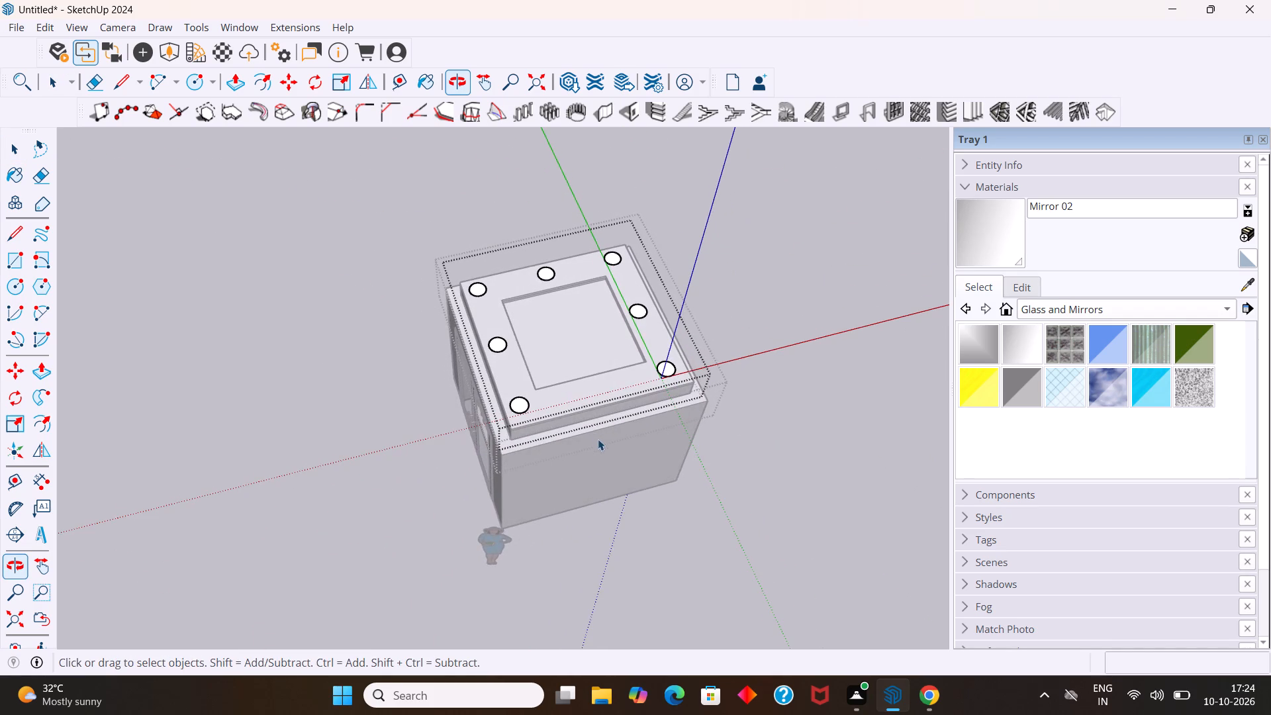
{"action": "scroll", "coordinate": [598, 439], "scroll_direction": "up", "scroll_amount": 6}
{"action": "middle_click_drag", "start_coordinate": [558, 404], "coordinate": [419, 310]}
{"action": "scroll", "coordinate": [440, 313], "scroll_direction": "up", "scroll_amount": 4}
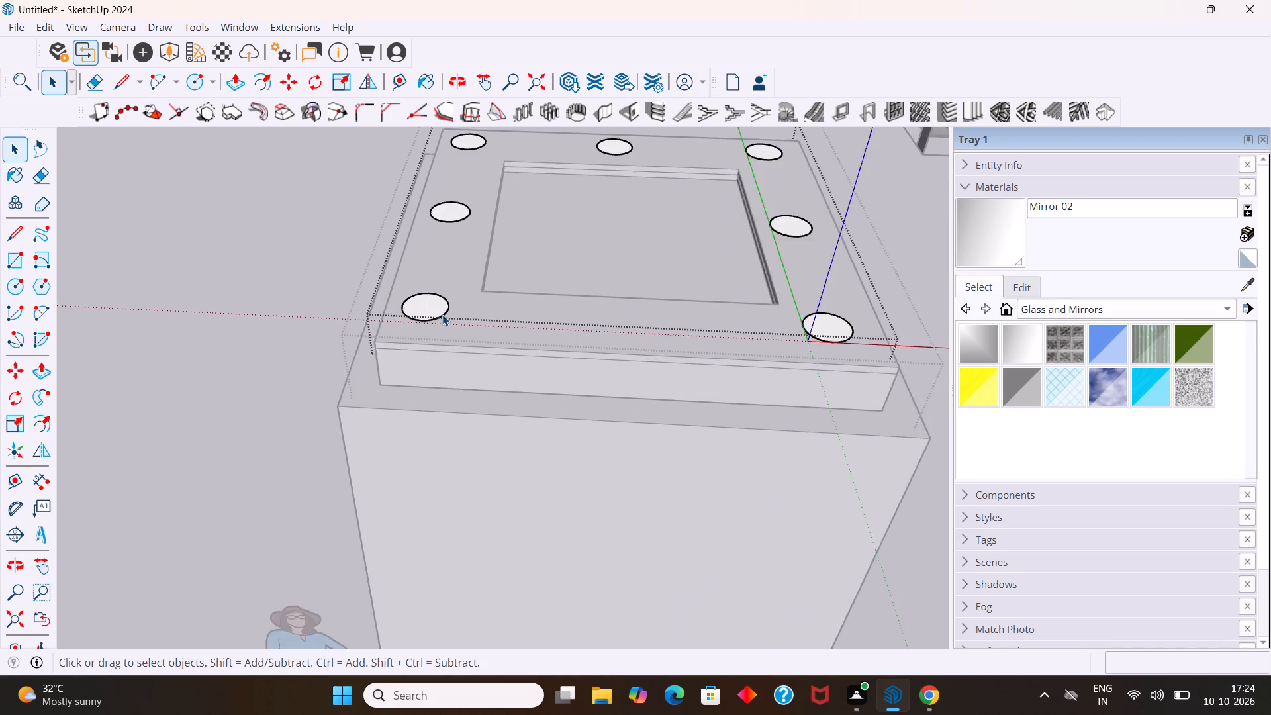
{"action": "scroll", "coordinate": [442, 314], "scroll_direction": "up", "scroll_amount": 8}
{"action": "middle_click_drag", "start_coordinate": [444, 315], "coordinate": [451, 331]}
{"action": "scroll", "coordinate": [453, 331], "scroll_direction": "down", "scroll_amount": 5}
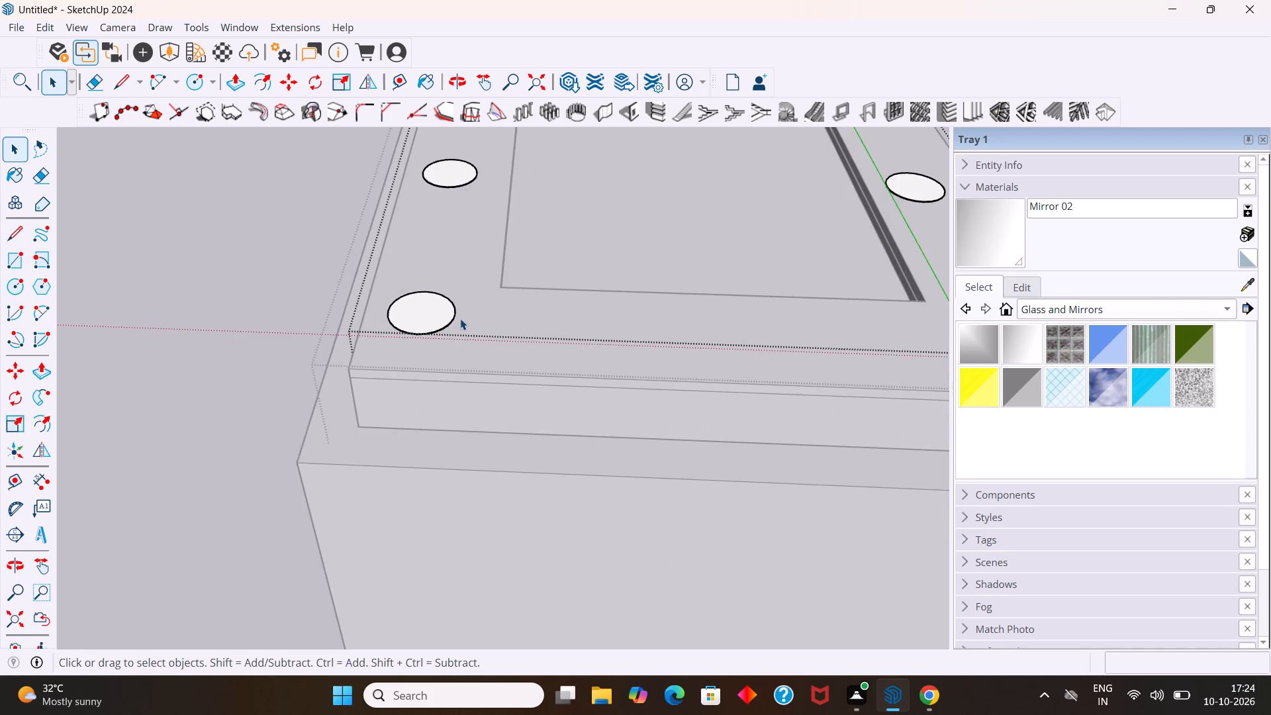
{"action": "scroll", "coordinate": [460, 318], "scroll_direction": "down", "scroll_amount": 9}
{"action": "scroll", "coordinate": [550, 217], "scroll_direction": "up", "scroll_amount": 2}
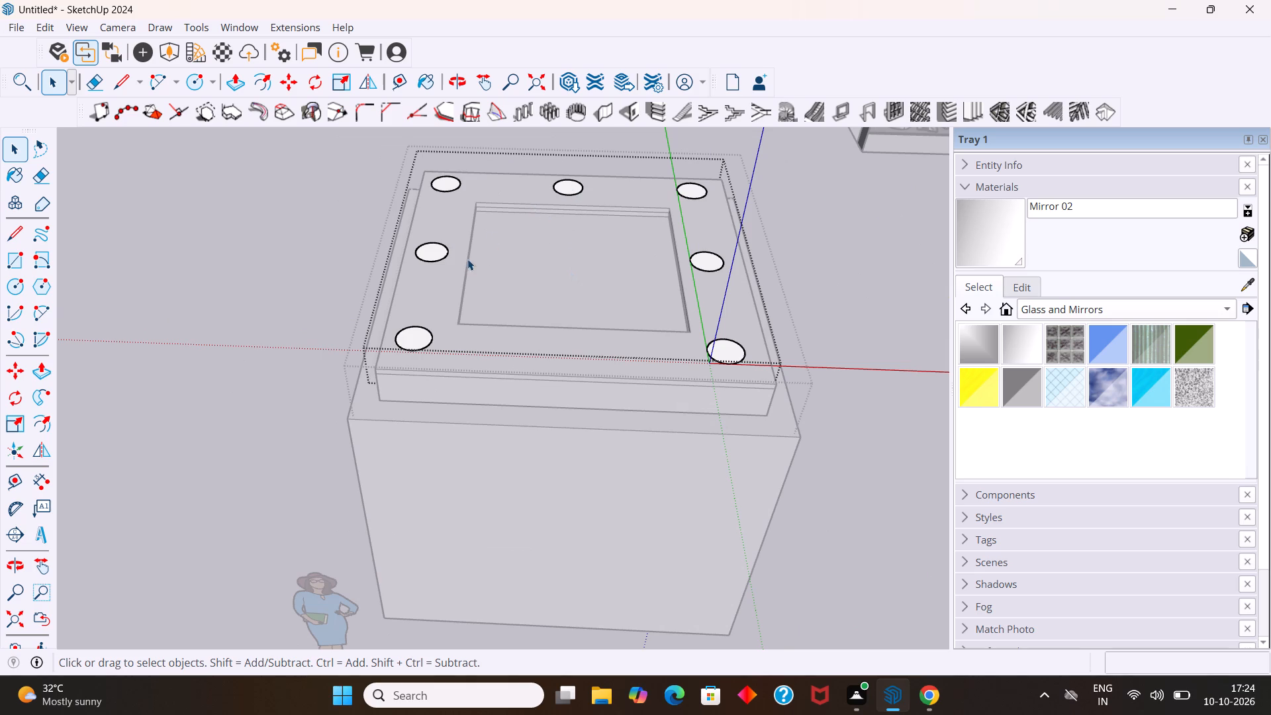
{"action": "scroll", "coordinate": [467, 261], "scroll_direction": "up", "scroll_amount": 9}
{"action": "scroll", "coordinate": [414, 242], "scroll_direction": "up", "scroll_amount": 4}
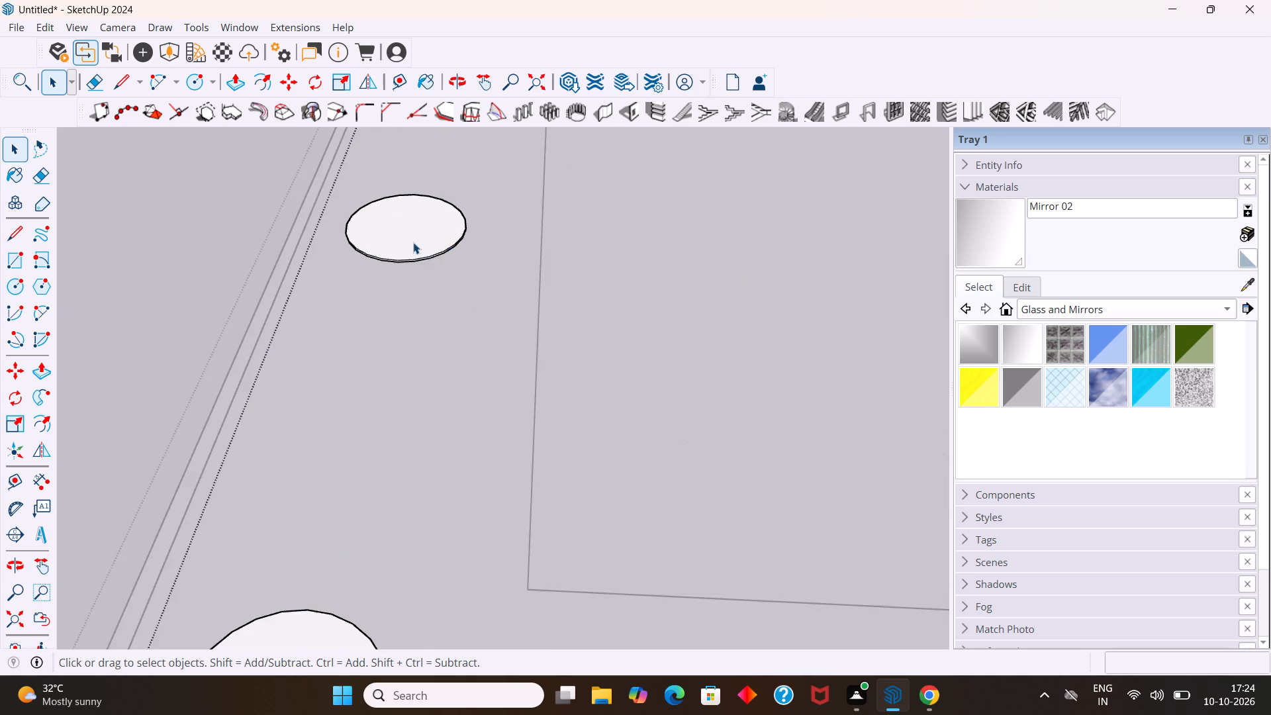
{"action": "scroll", "coordinate": [413, 242], "scroll_direction": "up", "scroll_amount": 4}
{"action": "scroll", "coordinate": [418, 259], "scroll_direction": "down", "scroll_amount": 14}
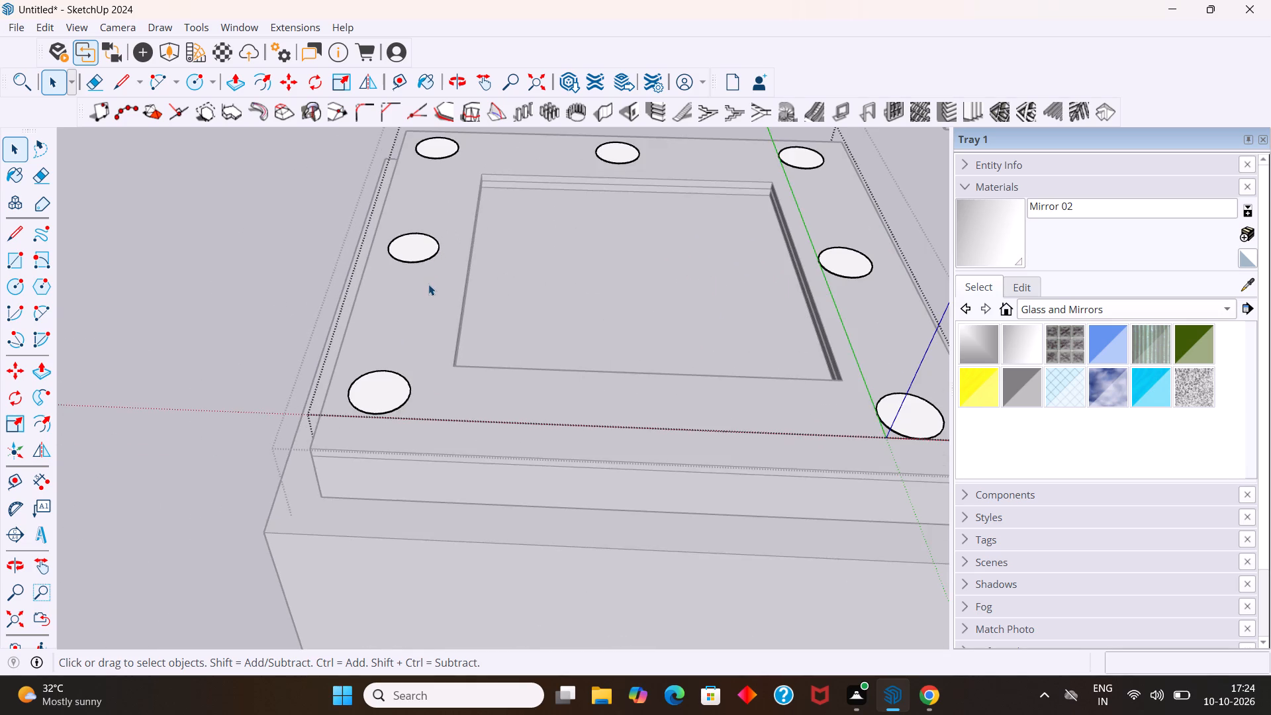
{"action": "scroll", "coordinate": [429, 283], "scroll_direction": "down", "scroll_amount": 4}
{"action": "scroll", "coordinate": [560, 186], "scroll_direction": "up", "scroll_amount": 4}
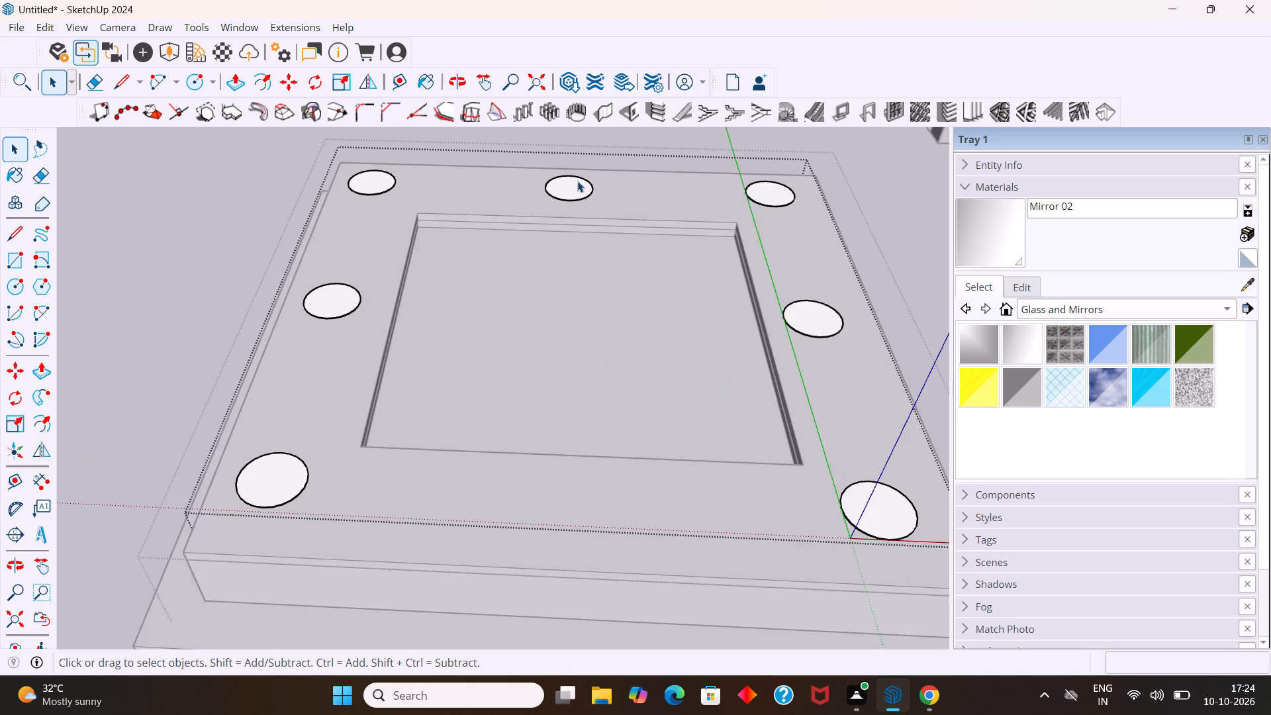
{"action": "scroll", "coordinate": [578, 177], "scroll_direction": "up", "scroll_amount": 20}
{"action": "left_click", "coordinate": [586, 322]}
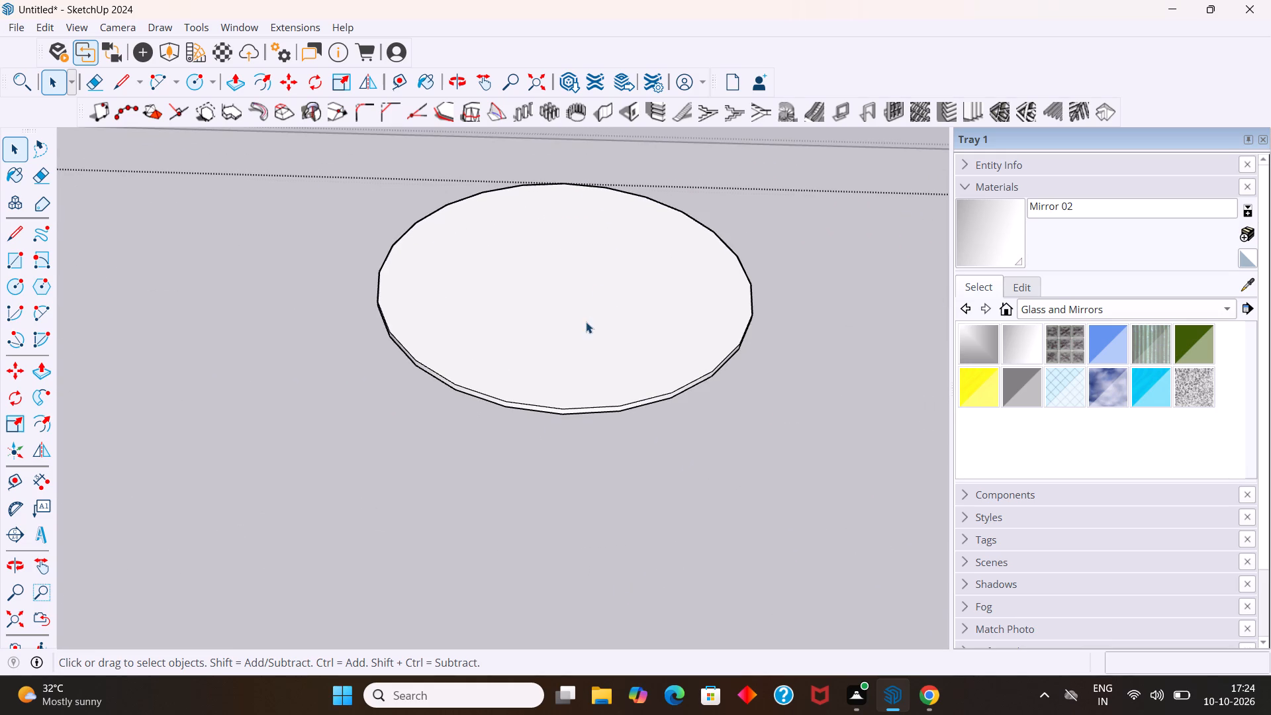
{"action": "scroll", "coordinate": [557, 406], "scroll_direction": "up", "scroll_amount": 8, "text": "ctrl"}
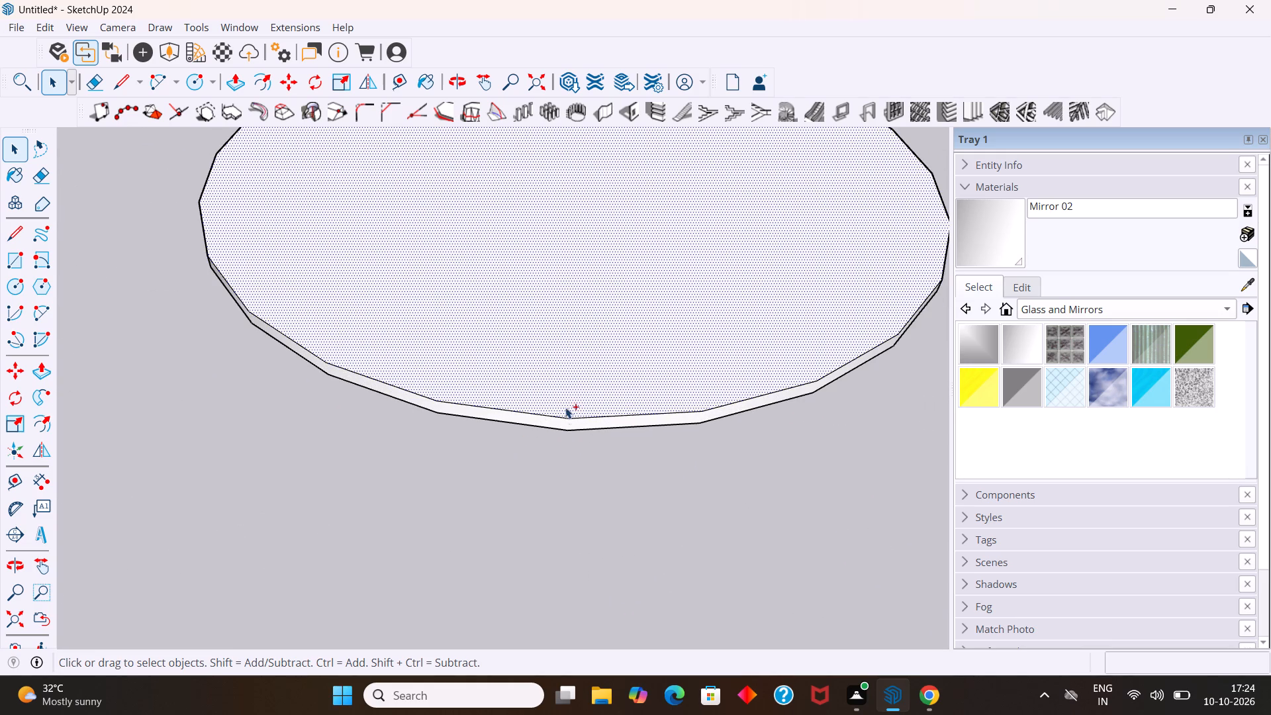
{"action": "left_click", "coordinate": [565, 421], "text": "ctrl"}
{"action": "left_click", "coordinate": [565, 418], "text": "ctrl"}
{"action": "left_click", "coordinate": [570, 426], "text": "ctrl"}
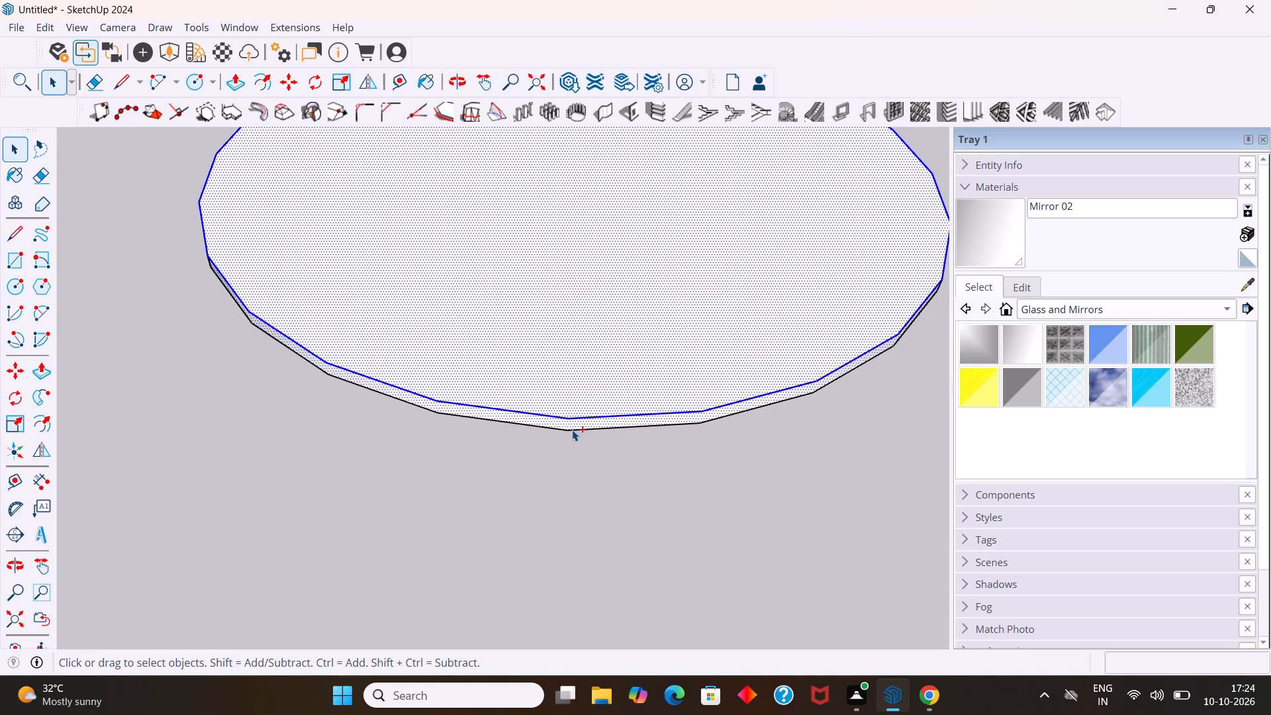
{"action": "left_click", "coordinate": [572, 430], "text": "ctrl"}
{"action": "key", "text": "m"}
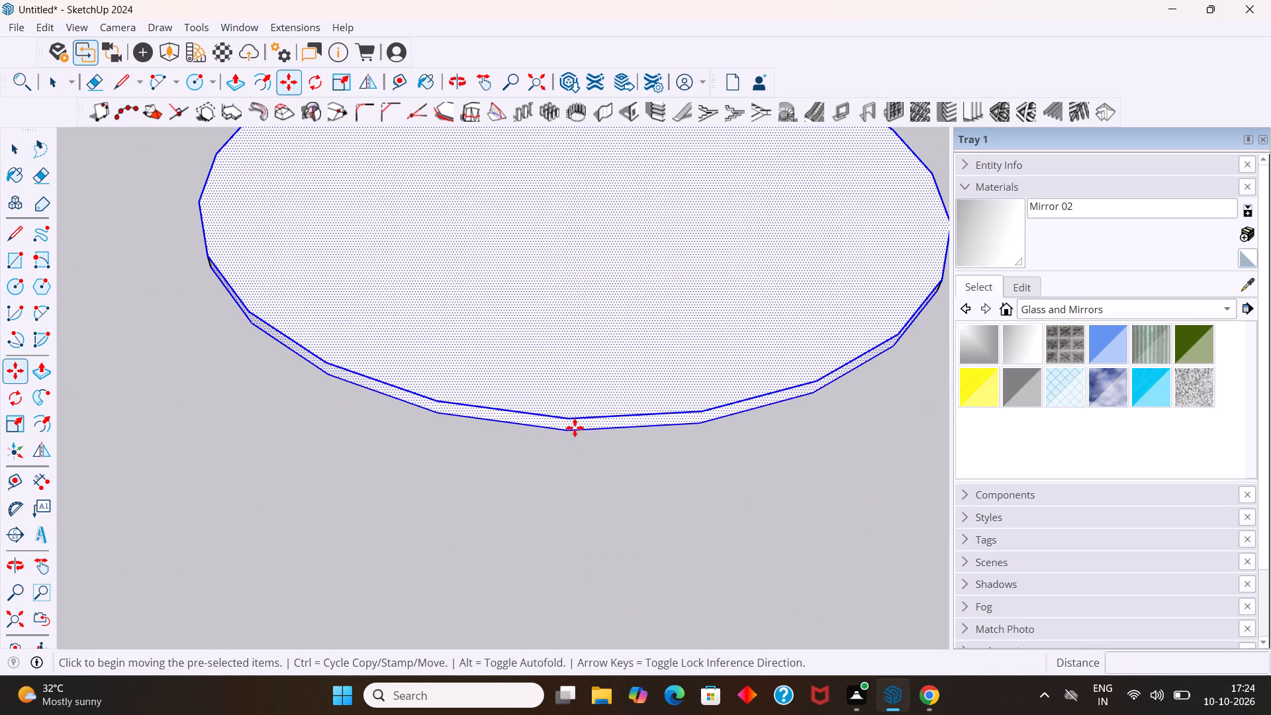
{"action": "left_click", "coordinate": [575, 429]}
{"action": "scroll", "coordinate": [569, 510], "scroll_direction": "down", "scroll_amount": 8}
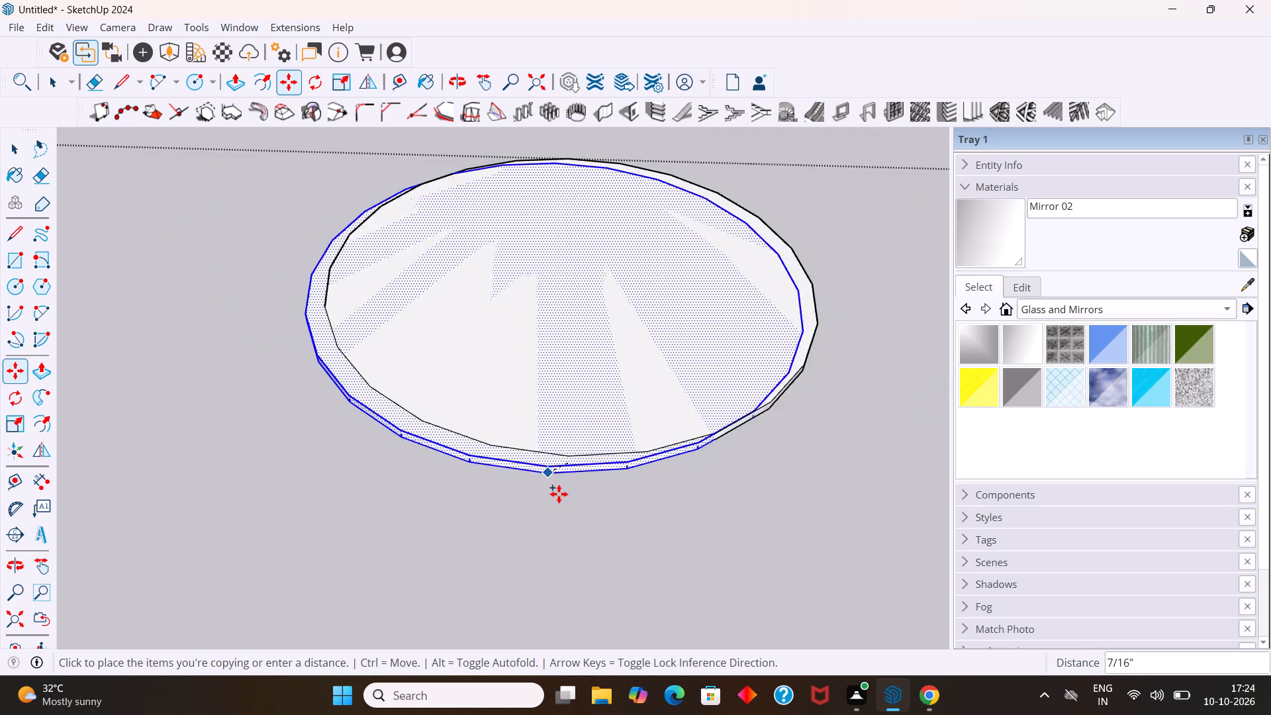
{"action": "scroll", "coordinate": [559, 494], "scroll_direction": "down", "scroll_amount": 7}
{"action": "scroll", "coordinate": [570, 350], "scroll_direction": "down", "scroll_amount": 4}
{"action": "scroll", "coordinate": [570, 350], "scroll_direction": "up", "scroll_amount": 3}
{"action": "scroll", "coordinate": [570, 350], "scroll_direction": "down", "scroll_amount": 15}
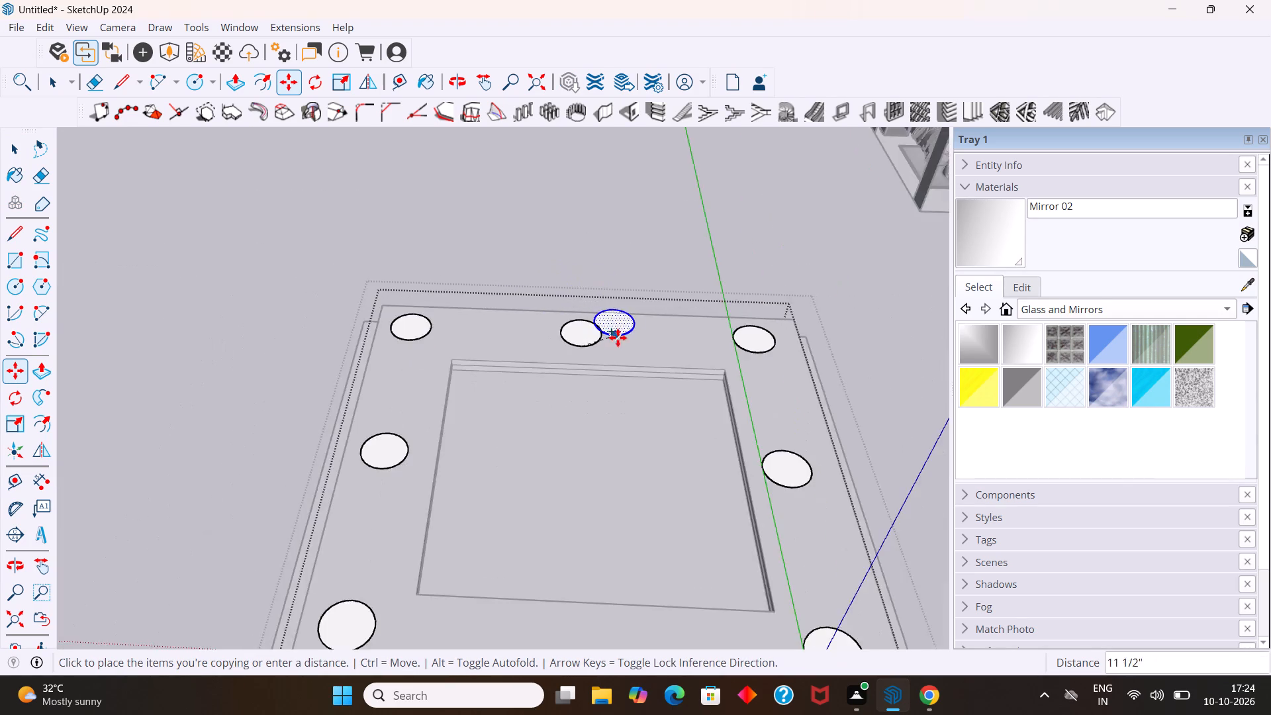
{"action": "scroll", "coordinate": [612, 331], "scroll_direction": "down", "scroll_amount": 10}
{"action": "scroll", "coordinate": [598, 464], "scroll_direction": "up", "scroll_amount": 11}
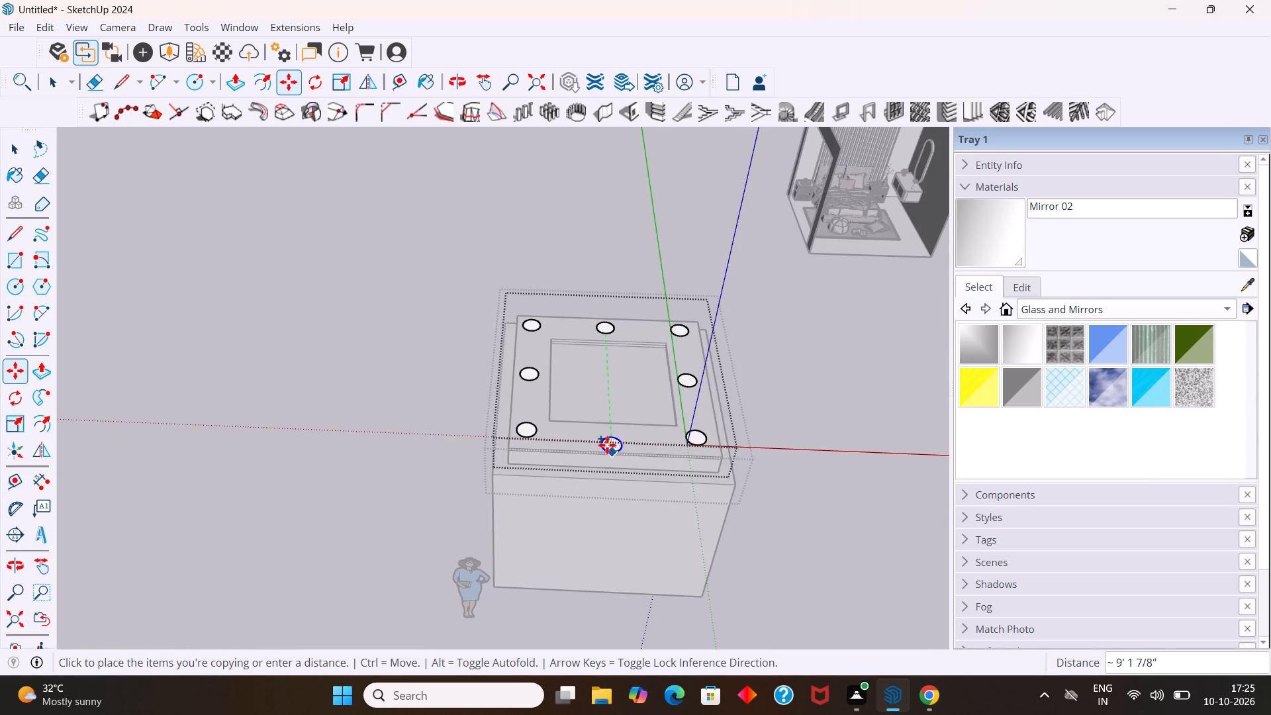
{"action": "scroll", "coordinate": [607, 445], "scroll_direction": "up", "scroll_amount": 2}
{"action": "middle_click_drag", "start_coordinate": [607, 444], "coordinate": [641, 592]}
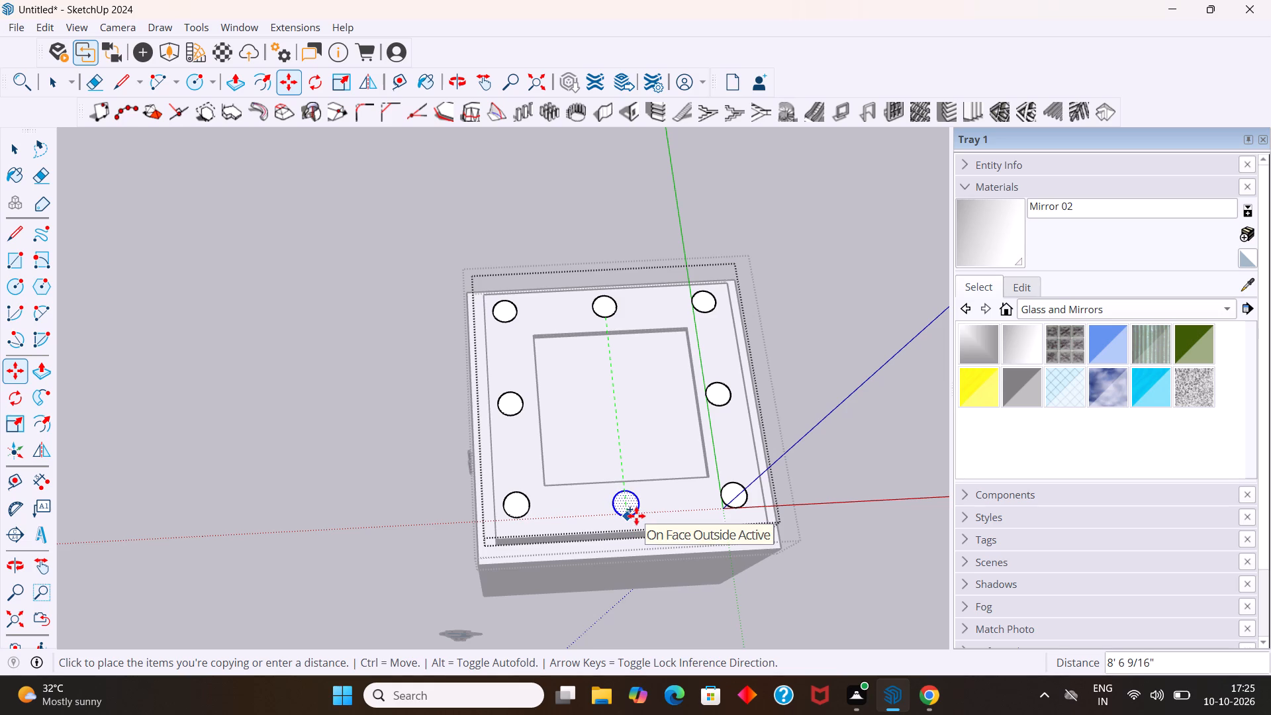
{"action": "left_click", "coordinate": [636, 516]}
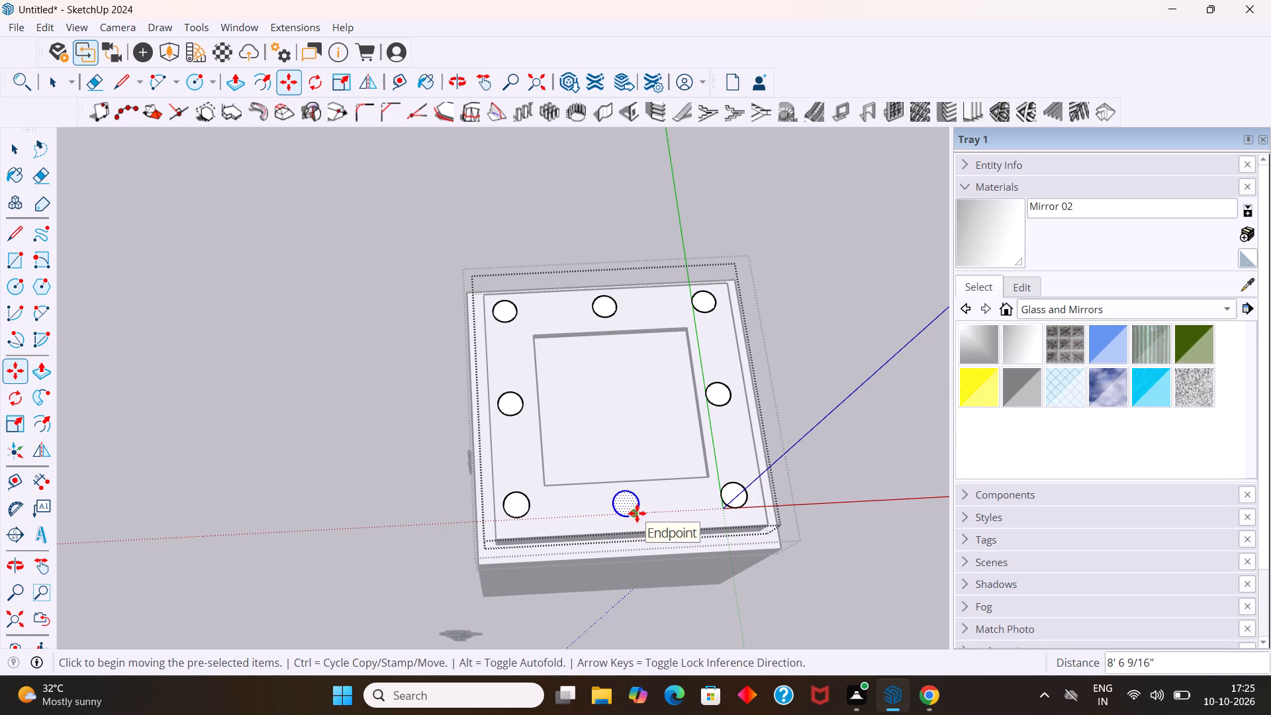
{"action": "key", "text": "space"}
{"action": "middle_click_drag", "start_coordinate": [622, 529], "coordinate": [609, 499]}
{"action": "key", "text": "space"}
{"action": "left_click", "coordinate": [841, 440]}
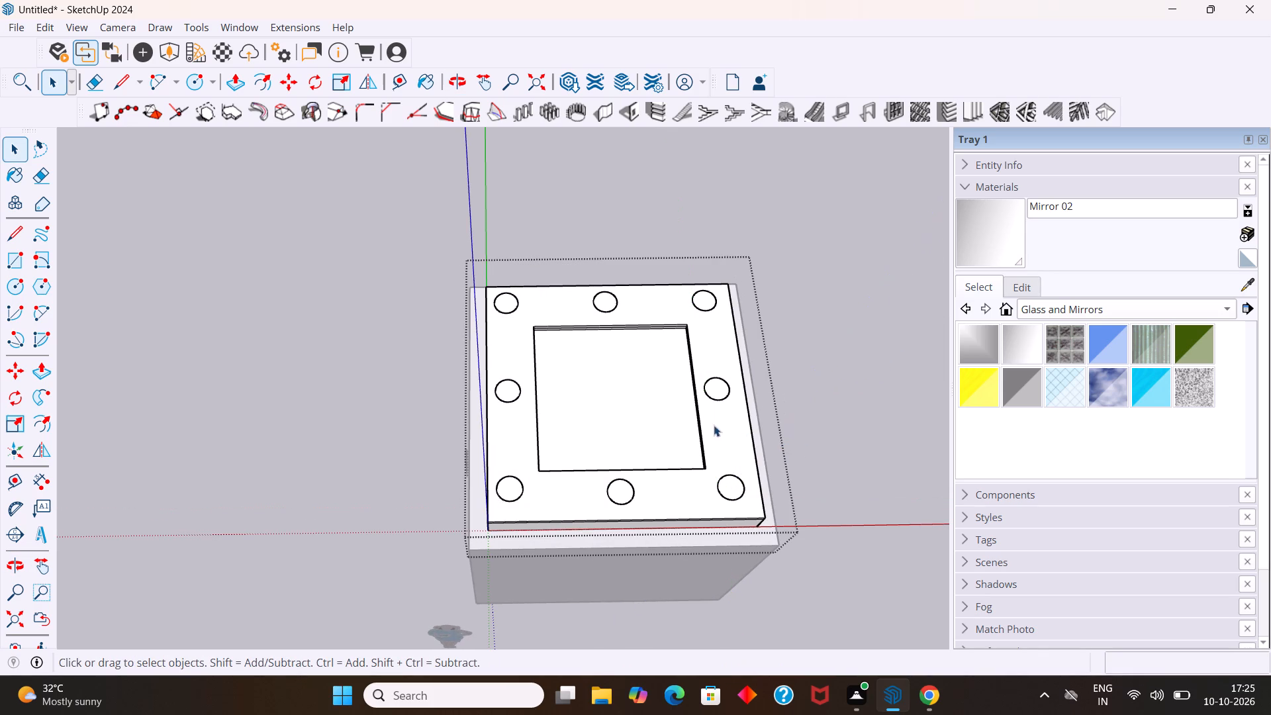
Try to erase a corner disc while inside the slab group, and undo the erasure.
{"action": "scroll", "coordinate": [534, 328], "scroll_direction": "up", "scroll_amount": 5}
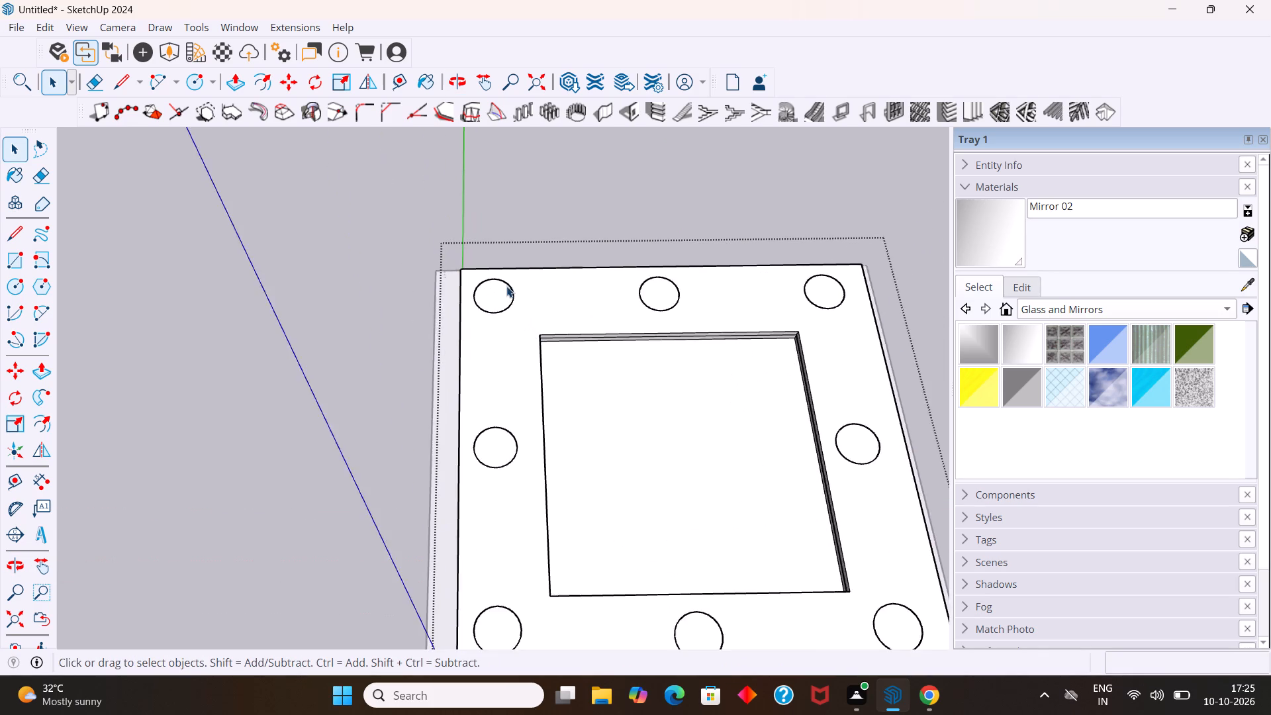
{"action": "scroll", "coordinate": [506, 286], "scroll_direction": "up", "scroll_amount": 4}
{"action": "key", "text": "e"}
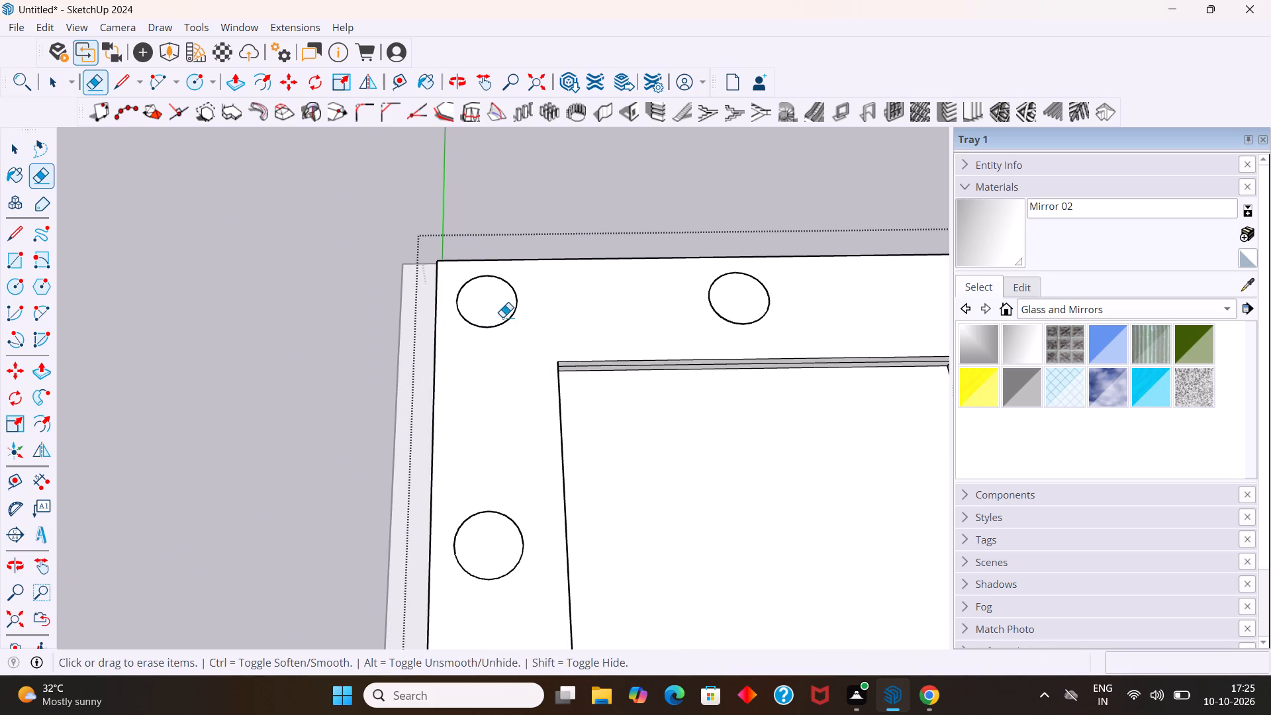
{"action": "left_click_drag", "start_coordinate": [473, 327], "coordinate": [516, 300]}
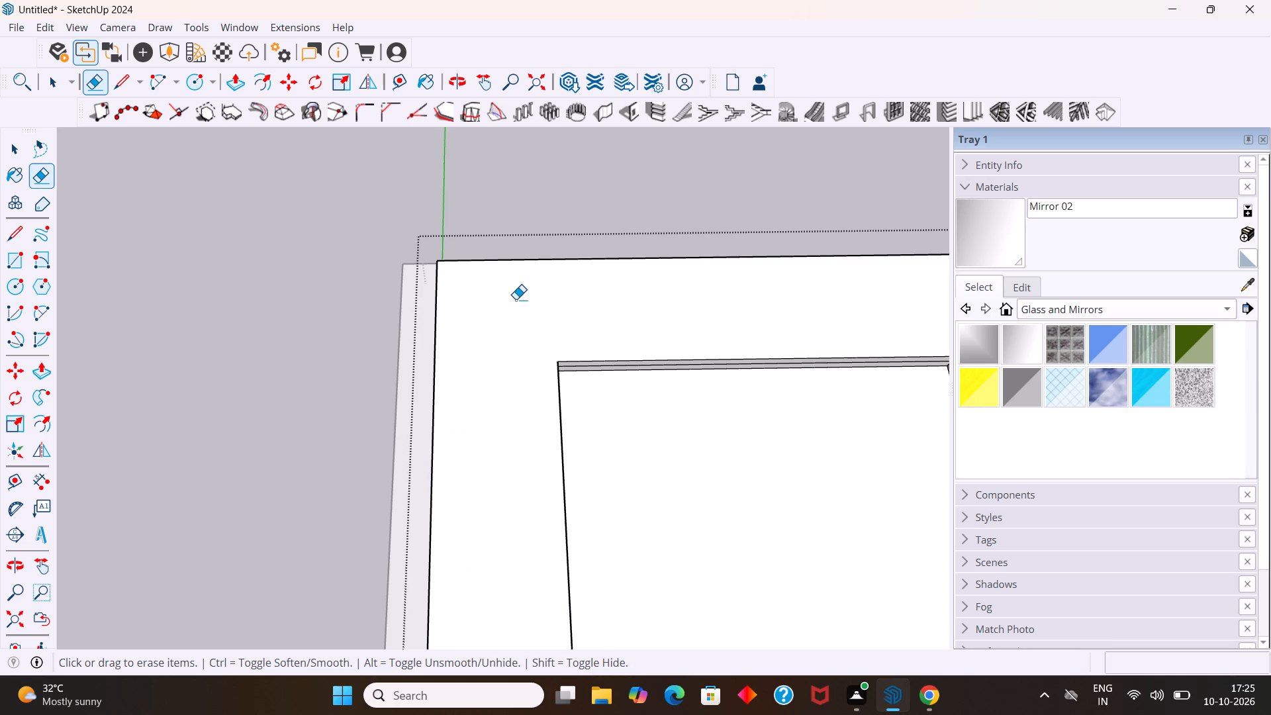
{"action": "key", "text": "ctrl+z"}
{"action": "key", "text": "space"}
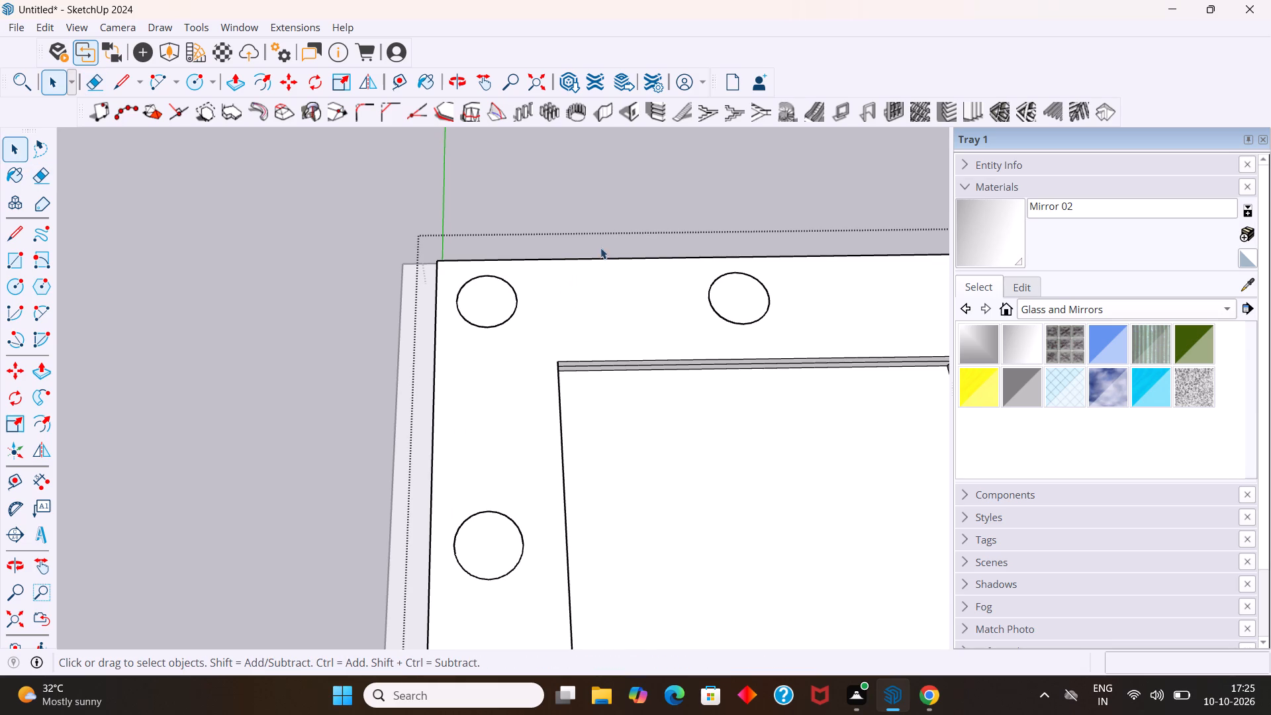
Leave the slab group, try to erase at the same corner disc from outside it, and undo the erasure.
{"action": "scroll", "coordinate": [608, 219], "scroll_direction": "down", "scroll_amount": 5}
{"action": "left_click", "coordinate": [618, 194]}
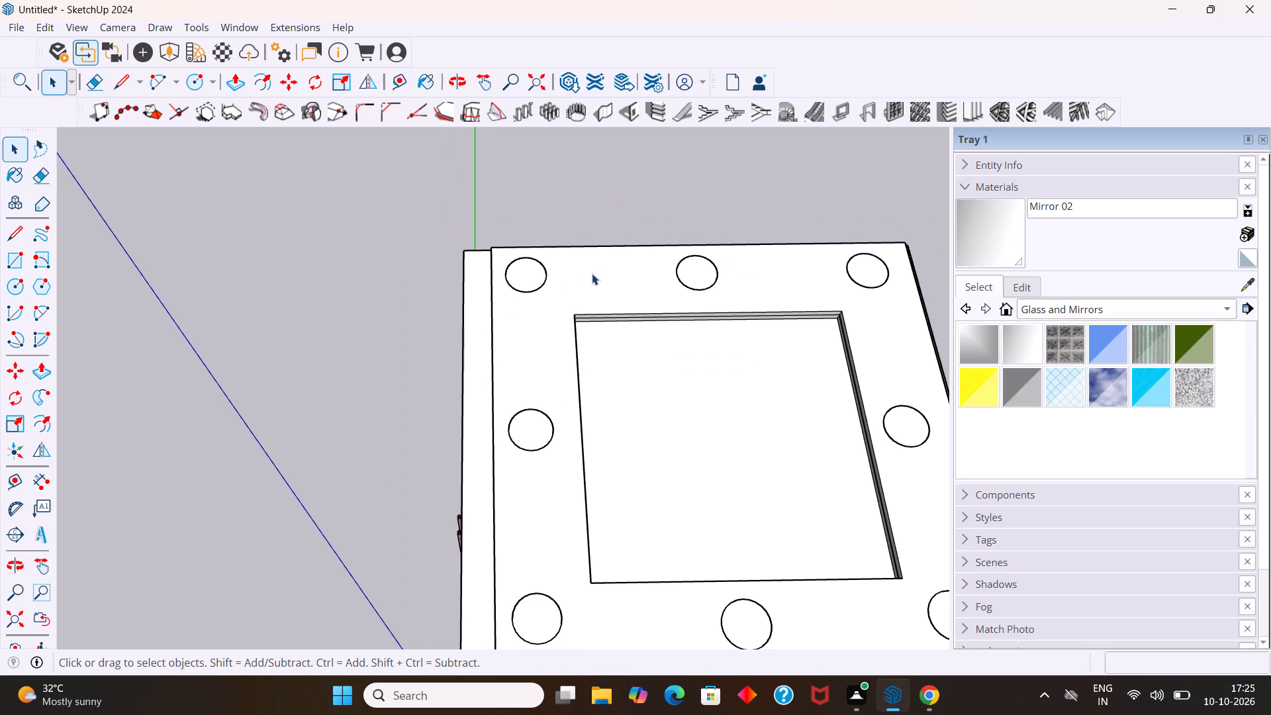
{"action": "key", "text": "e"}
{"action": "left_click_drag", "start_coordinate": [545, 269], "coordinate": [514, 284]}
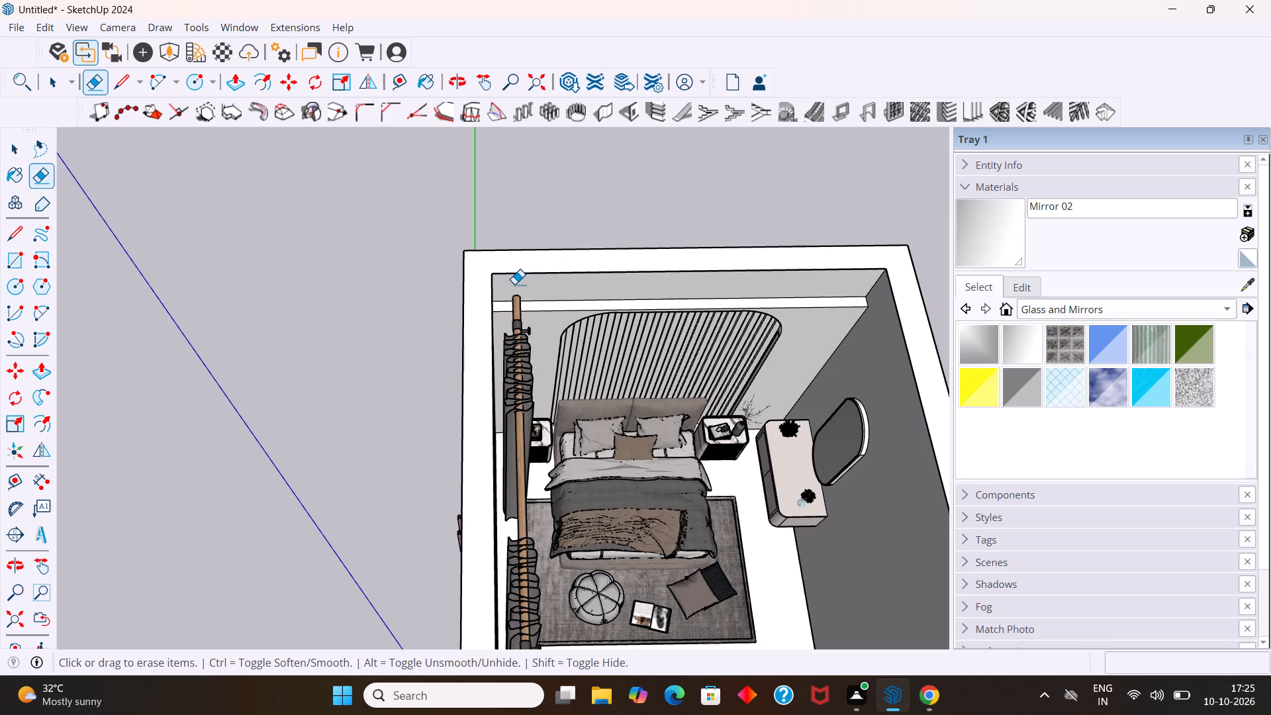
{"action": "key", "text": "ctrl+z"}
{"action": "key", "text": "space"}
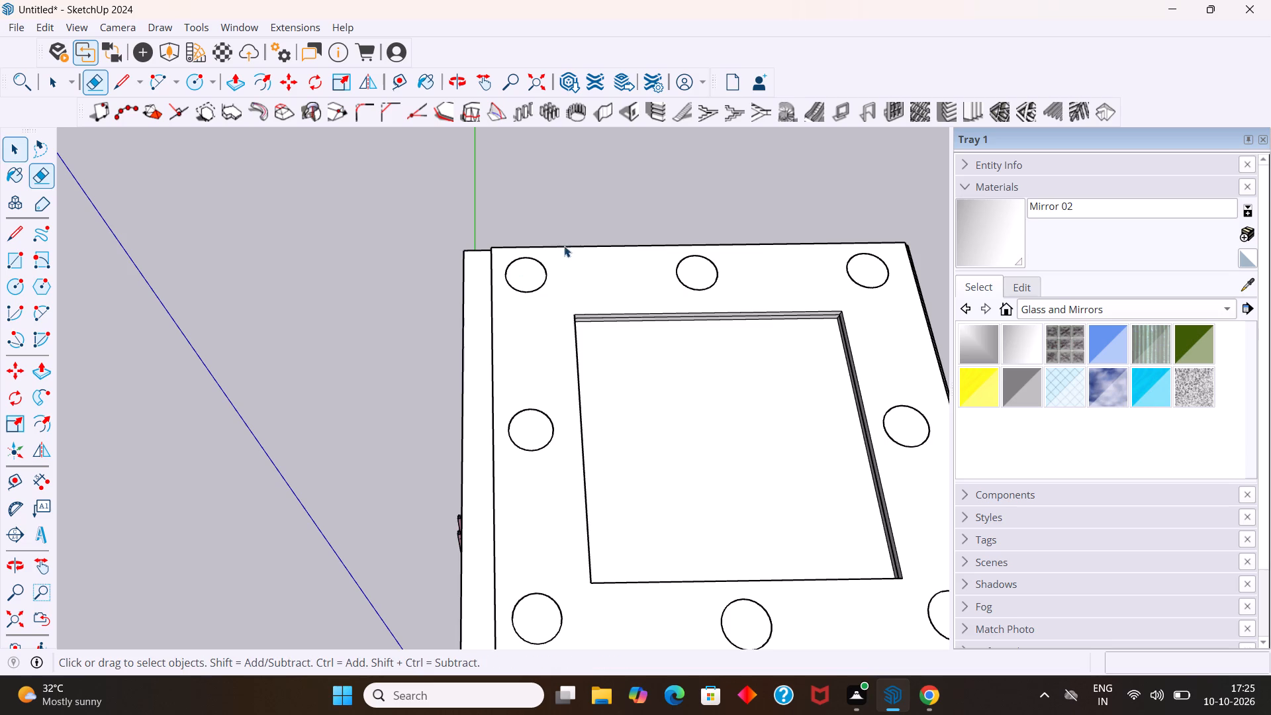
Undo all the ceiling-light disc copies and the original disc until the slab's border around the recess is bare.
{"action": "scroll", "coordinate": [564, 237], "scroll_direction": "down", "scroll_amount": 9}
{"action": "middle_click_drag", "start_coordinate": [746, 398], "coordinate": [552, 152]}
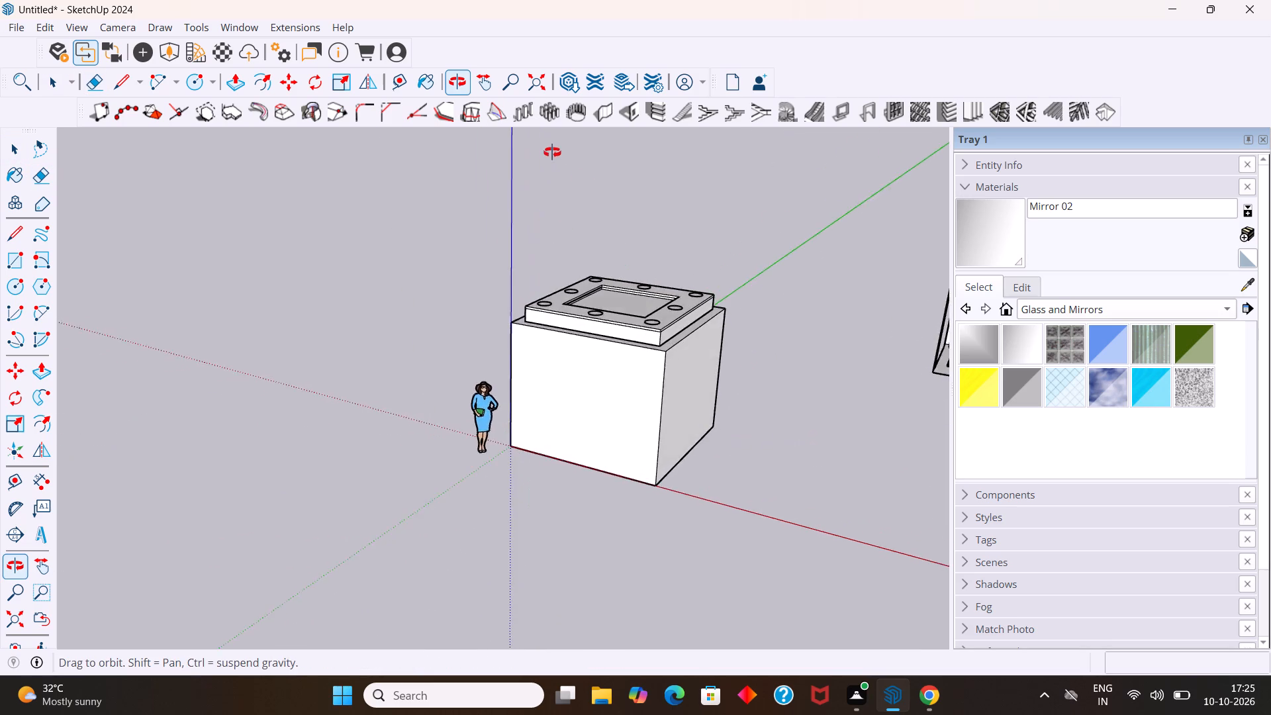
{"action": "middle_click_drag", "start_coordinate": [552, 152], "coordinate": [647, 246]}
{"action": "scroll", "coordinate": [675, 324], "scroll_direction": "up", "scroll_amount": 4}
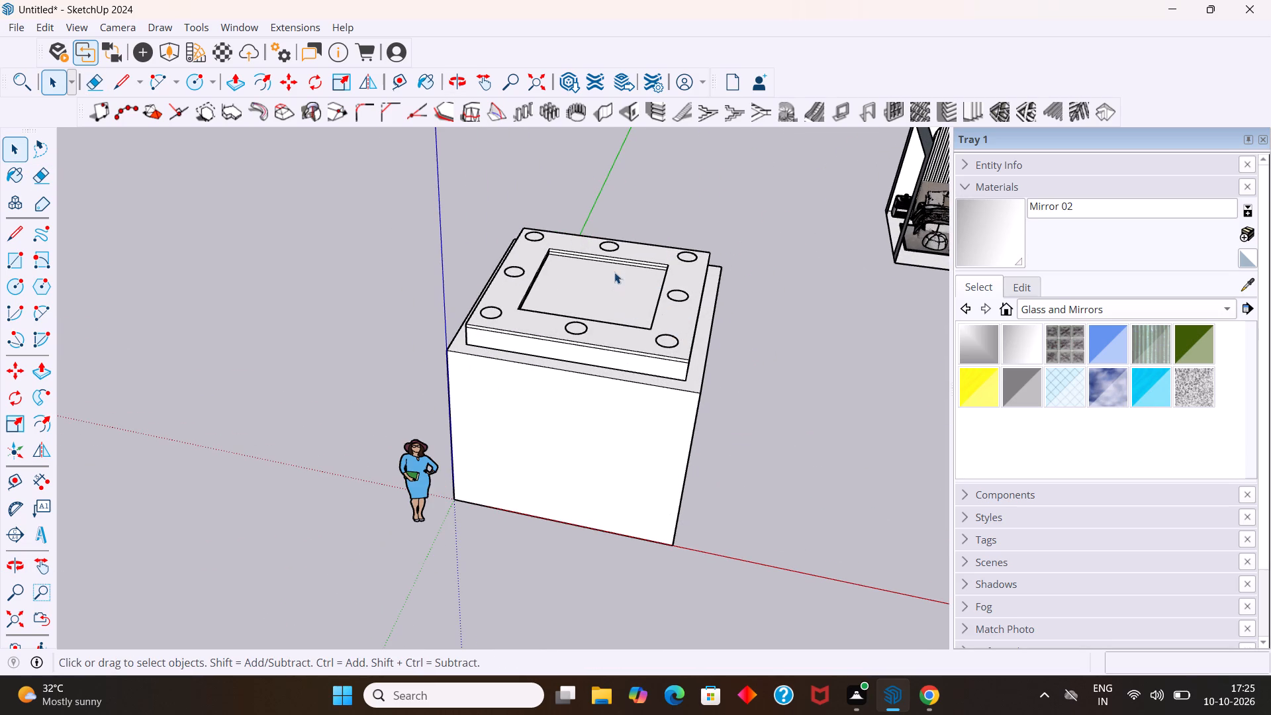
{"action": "scroll", "coordinate": [630, 231], "scroll_direction": "up", "scroll_amount": 2}
{"action": "scroll", "coordinate": [607, 288], "scroll_direction": "up", "scroll_amount": 3}
{"action": "middle_click_drag", "start_coordinate": [600, 286], "coordinate": [649, 358]}
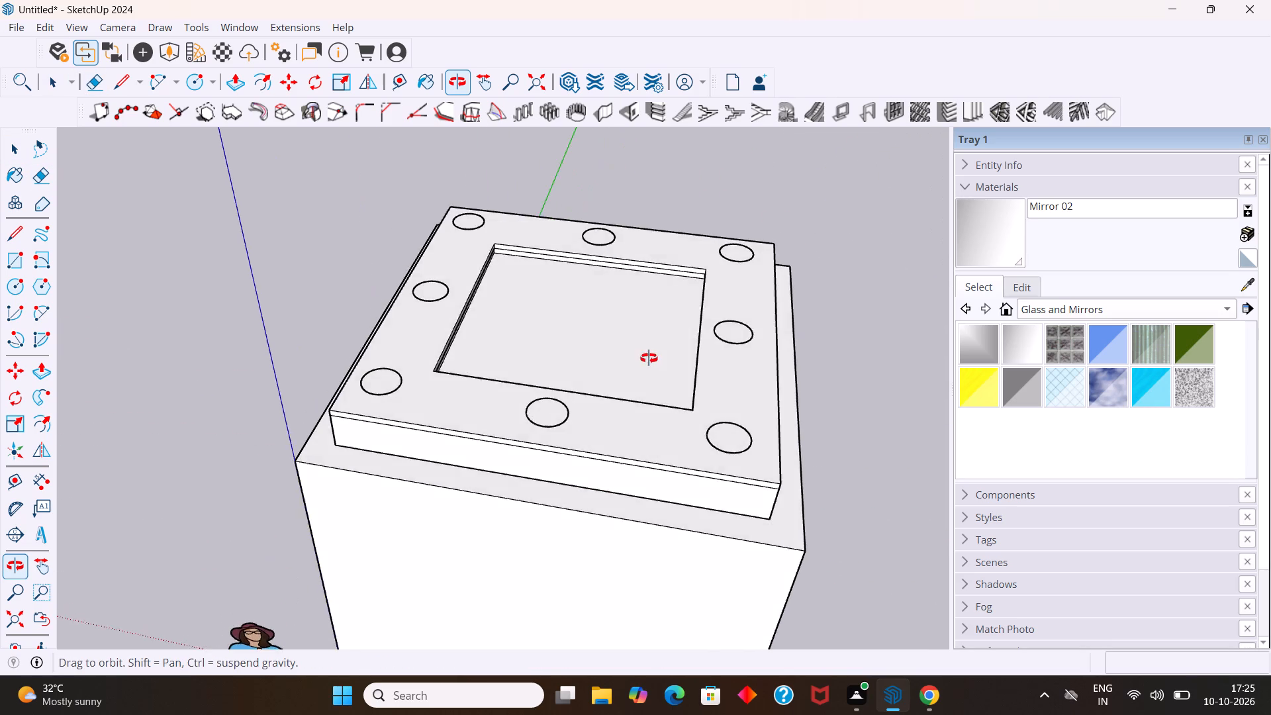
{"action": "middle_click_drag", "start_coordinate": [649, 358], "coordinate": [655, 462]}
{"action": "key", "text": "ctrl+z"}
{"action": "key", "text": "ctrl+z"}
{"action": "key", "text": "ctrl+z"}
{"action": "key", "text": "ctrl+z"}
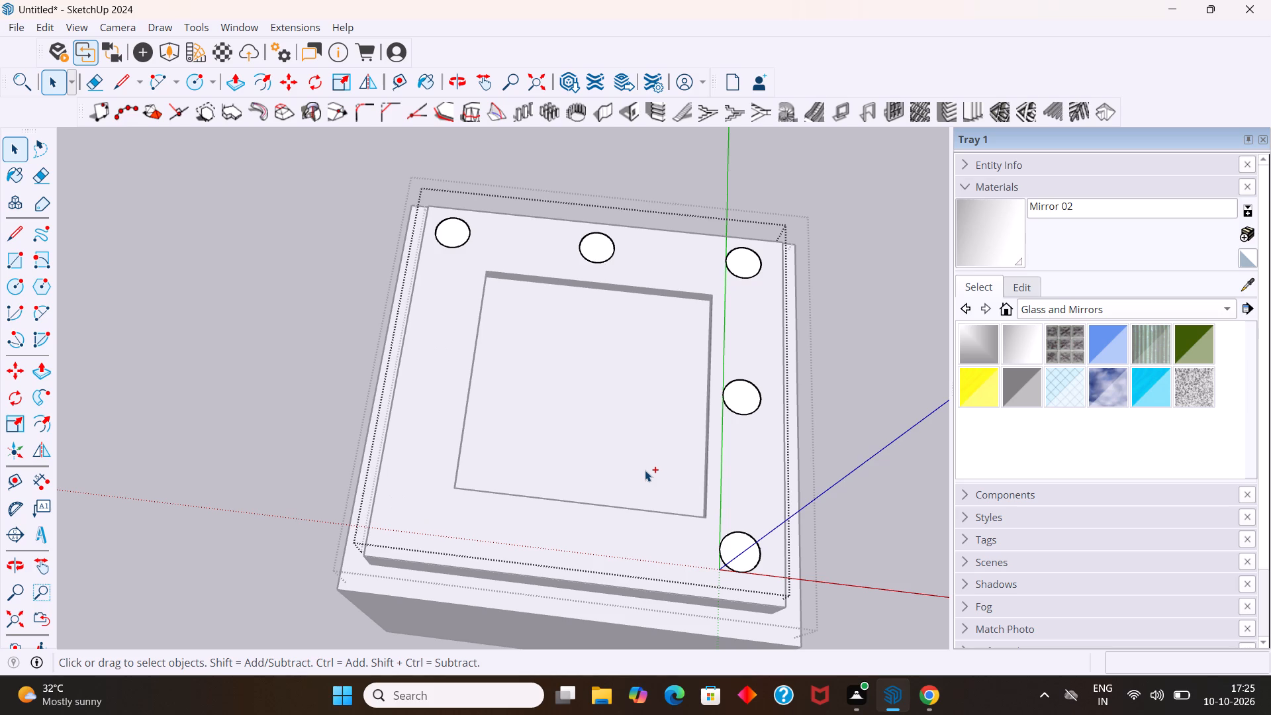
{"action": "key", "text": "ctrl+z"}
{"action": "key", "text": "ctrl+z"}
{"action": "key", "text": "ctrl+z"}
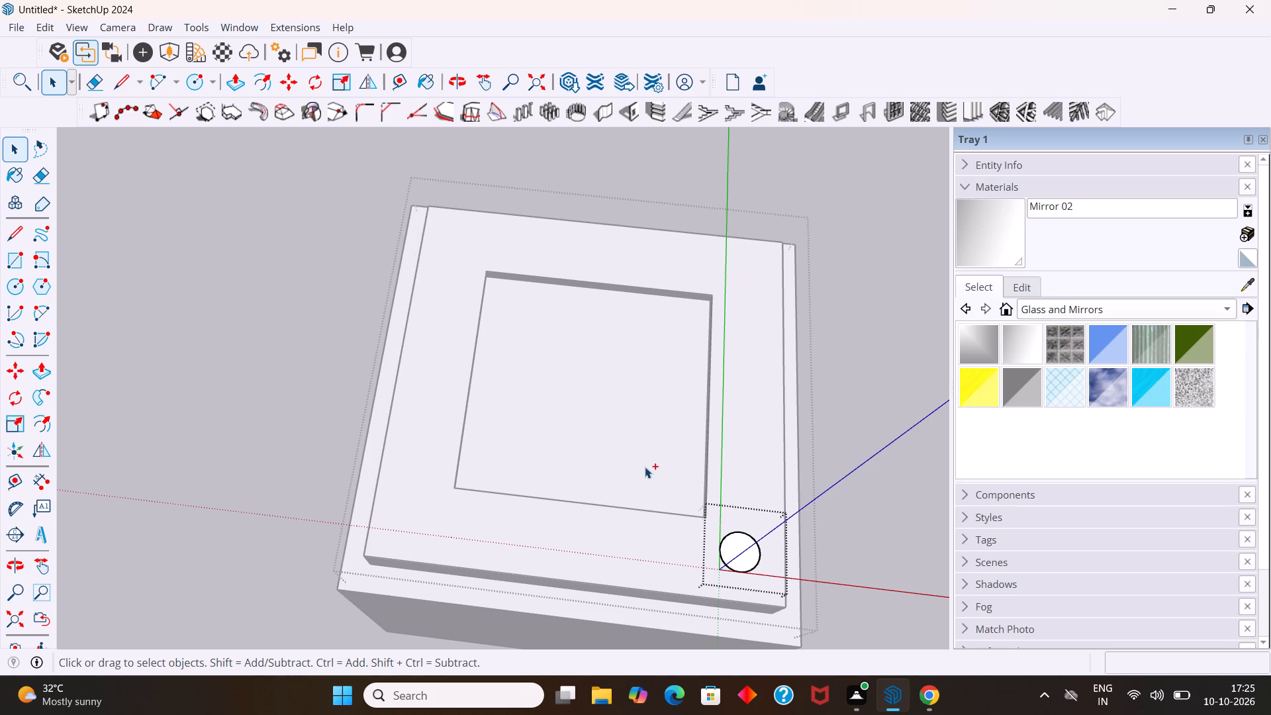
{"action": "key", "text": "ctrl+z"}
{"action": "key", "text": "ctrl+z"}
{"action": "key", "text": "ctrl+z"}
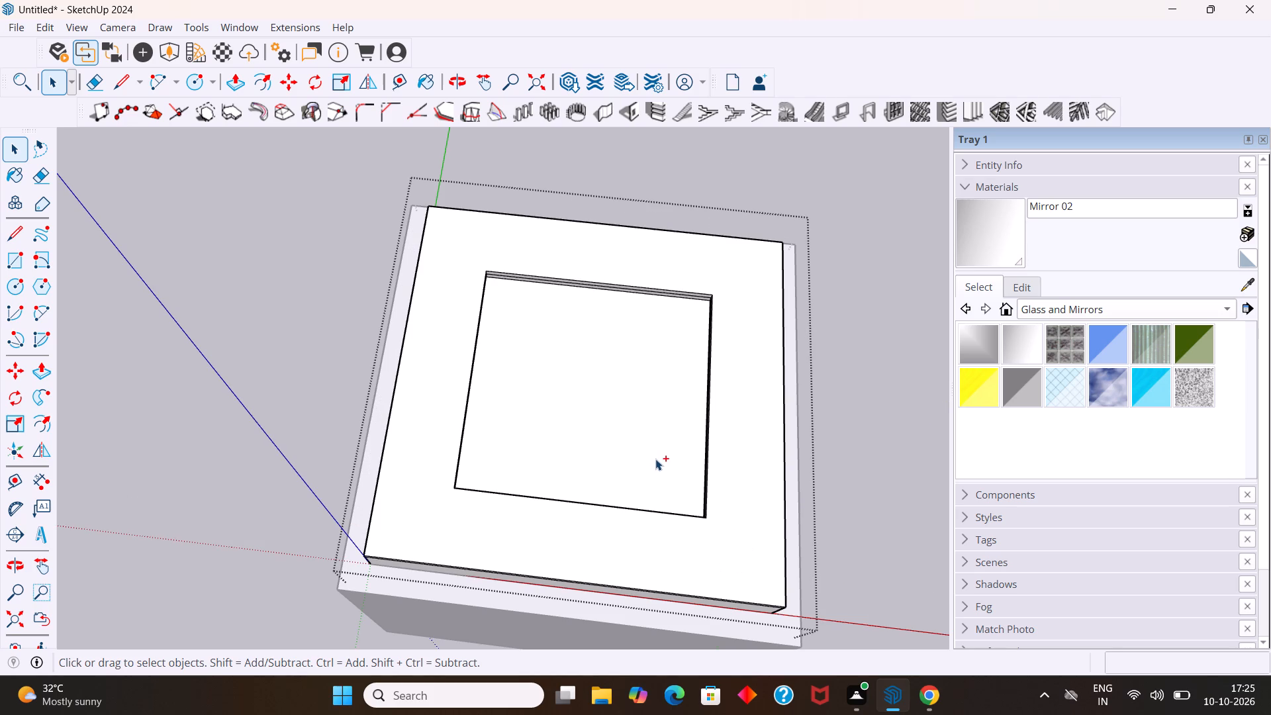
{"action": "key", "text": "space"}
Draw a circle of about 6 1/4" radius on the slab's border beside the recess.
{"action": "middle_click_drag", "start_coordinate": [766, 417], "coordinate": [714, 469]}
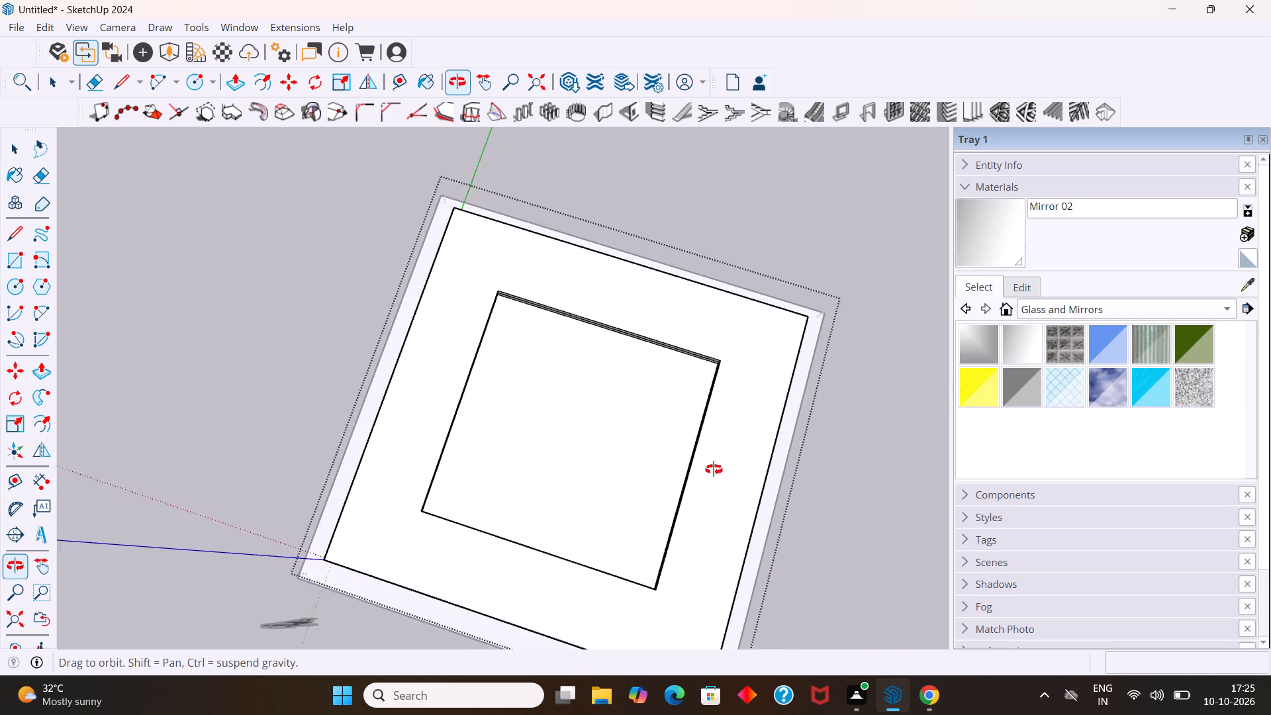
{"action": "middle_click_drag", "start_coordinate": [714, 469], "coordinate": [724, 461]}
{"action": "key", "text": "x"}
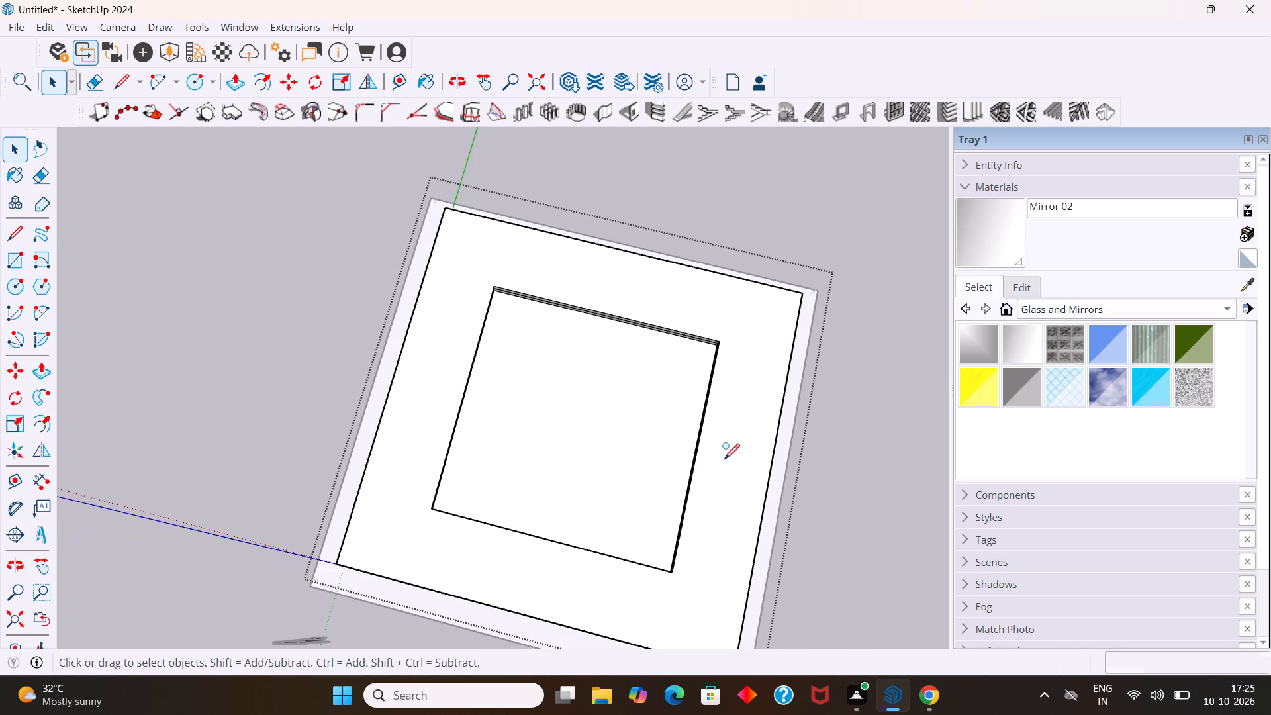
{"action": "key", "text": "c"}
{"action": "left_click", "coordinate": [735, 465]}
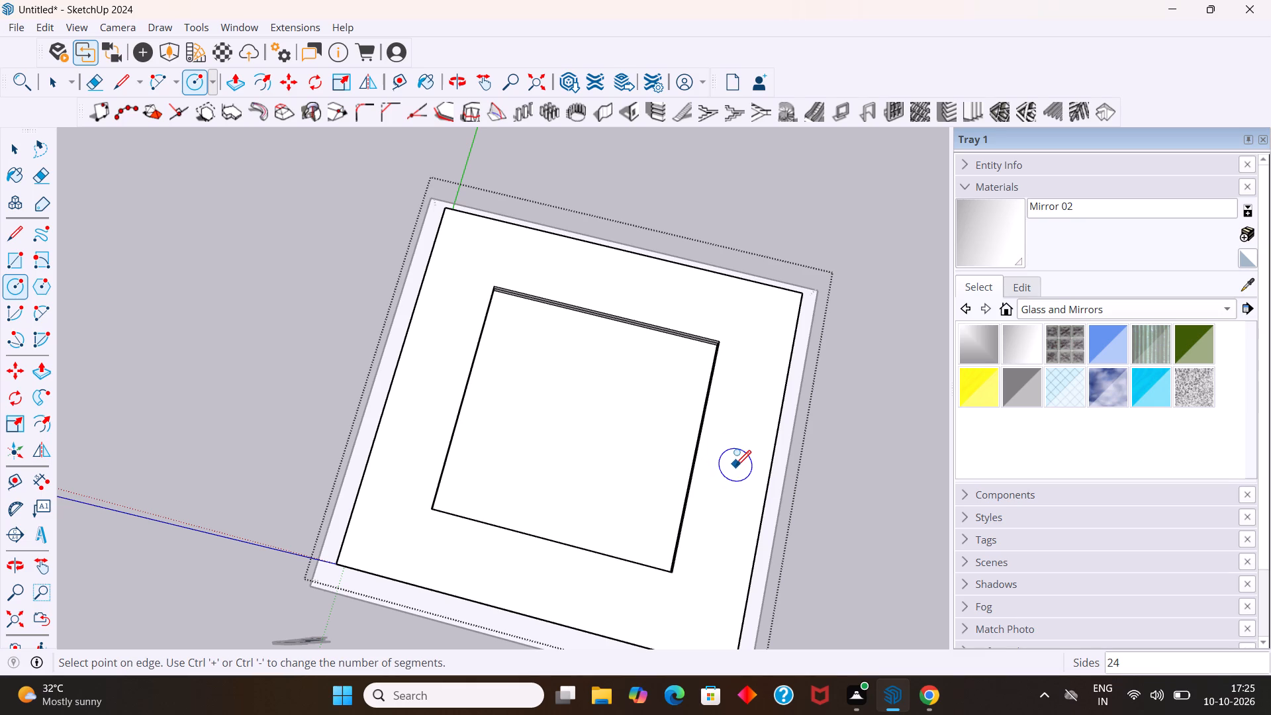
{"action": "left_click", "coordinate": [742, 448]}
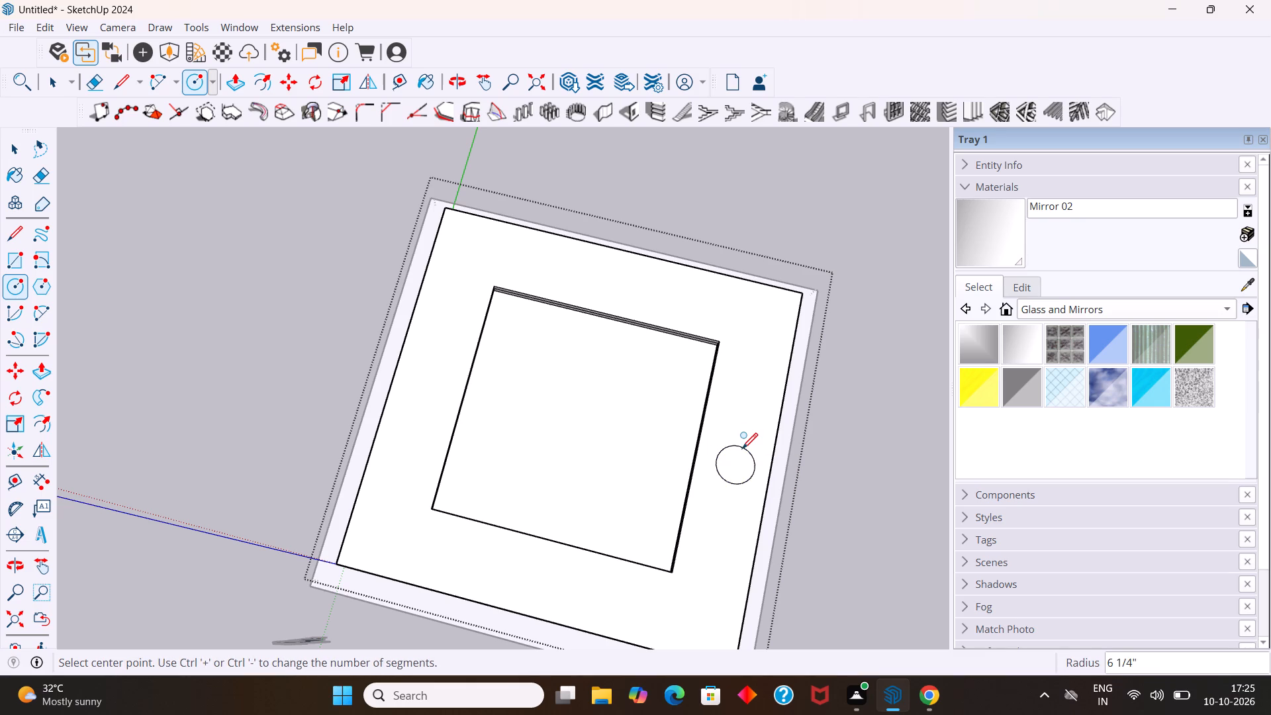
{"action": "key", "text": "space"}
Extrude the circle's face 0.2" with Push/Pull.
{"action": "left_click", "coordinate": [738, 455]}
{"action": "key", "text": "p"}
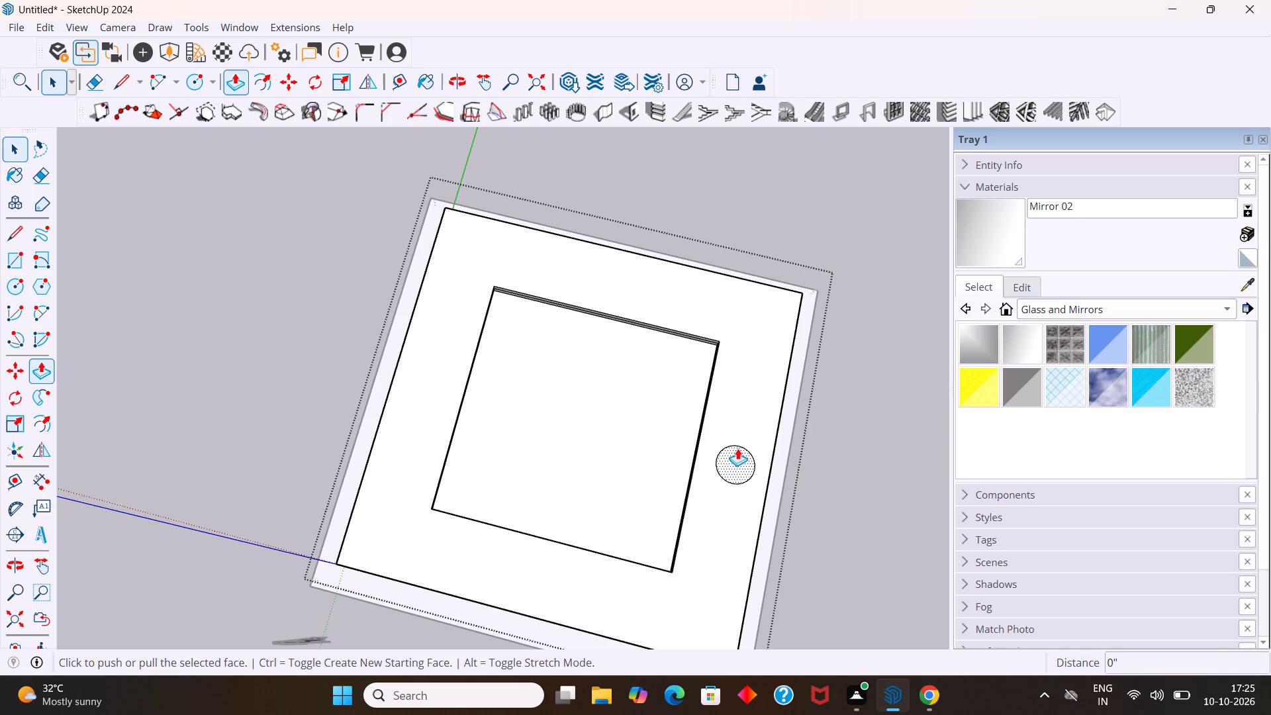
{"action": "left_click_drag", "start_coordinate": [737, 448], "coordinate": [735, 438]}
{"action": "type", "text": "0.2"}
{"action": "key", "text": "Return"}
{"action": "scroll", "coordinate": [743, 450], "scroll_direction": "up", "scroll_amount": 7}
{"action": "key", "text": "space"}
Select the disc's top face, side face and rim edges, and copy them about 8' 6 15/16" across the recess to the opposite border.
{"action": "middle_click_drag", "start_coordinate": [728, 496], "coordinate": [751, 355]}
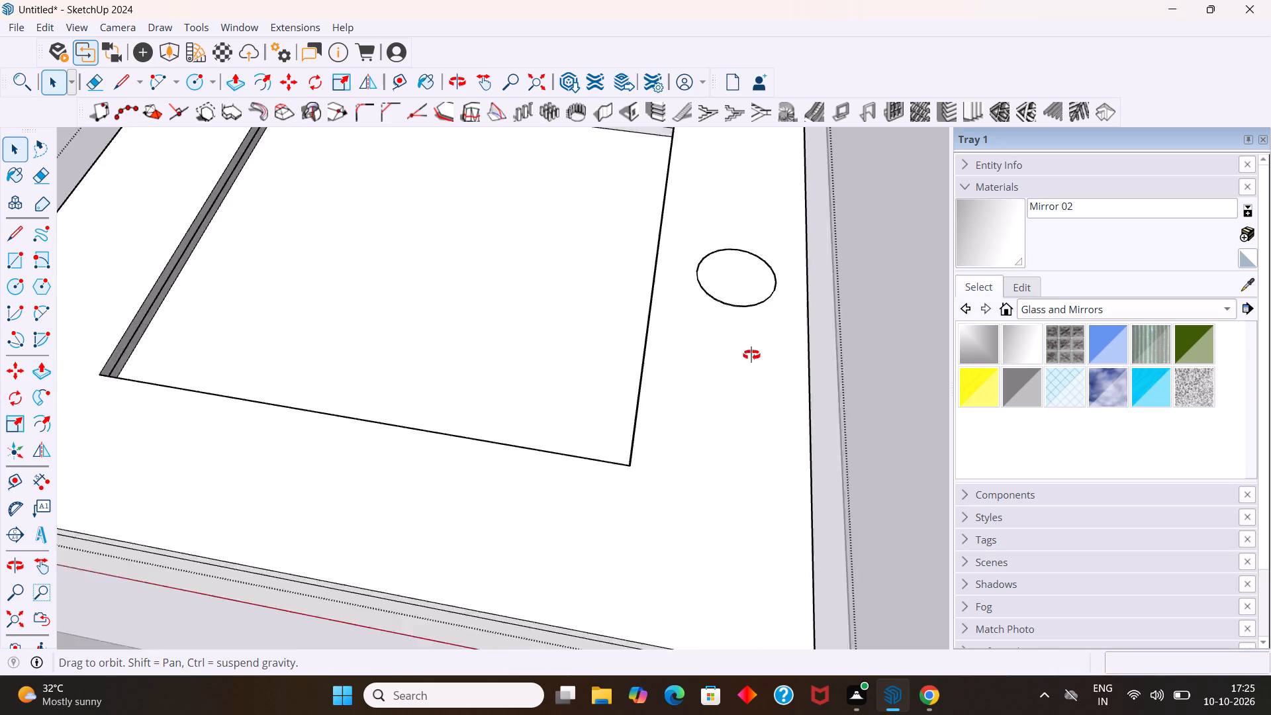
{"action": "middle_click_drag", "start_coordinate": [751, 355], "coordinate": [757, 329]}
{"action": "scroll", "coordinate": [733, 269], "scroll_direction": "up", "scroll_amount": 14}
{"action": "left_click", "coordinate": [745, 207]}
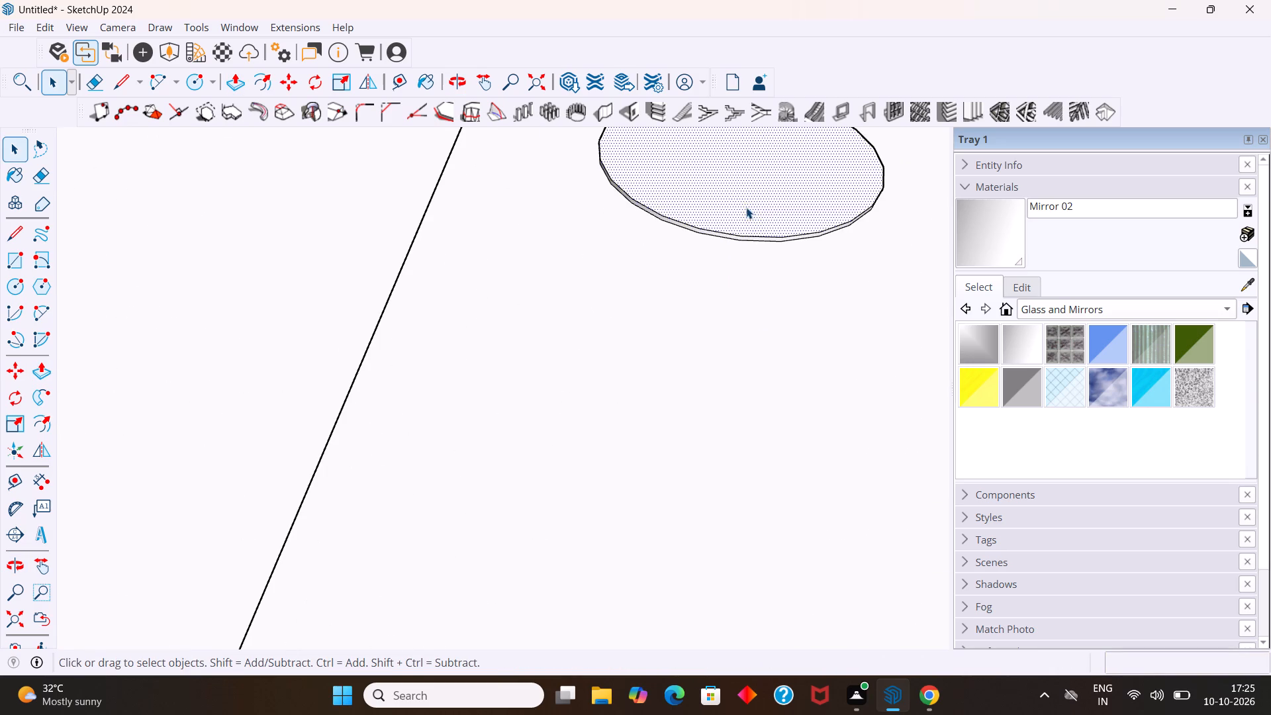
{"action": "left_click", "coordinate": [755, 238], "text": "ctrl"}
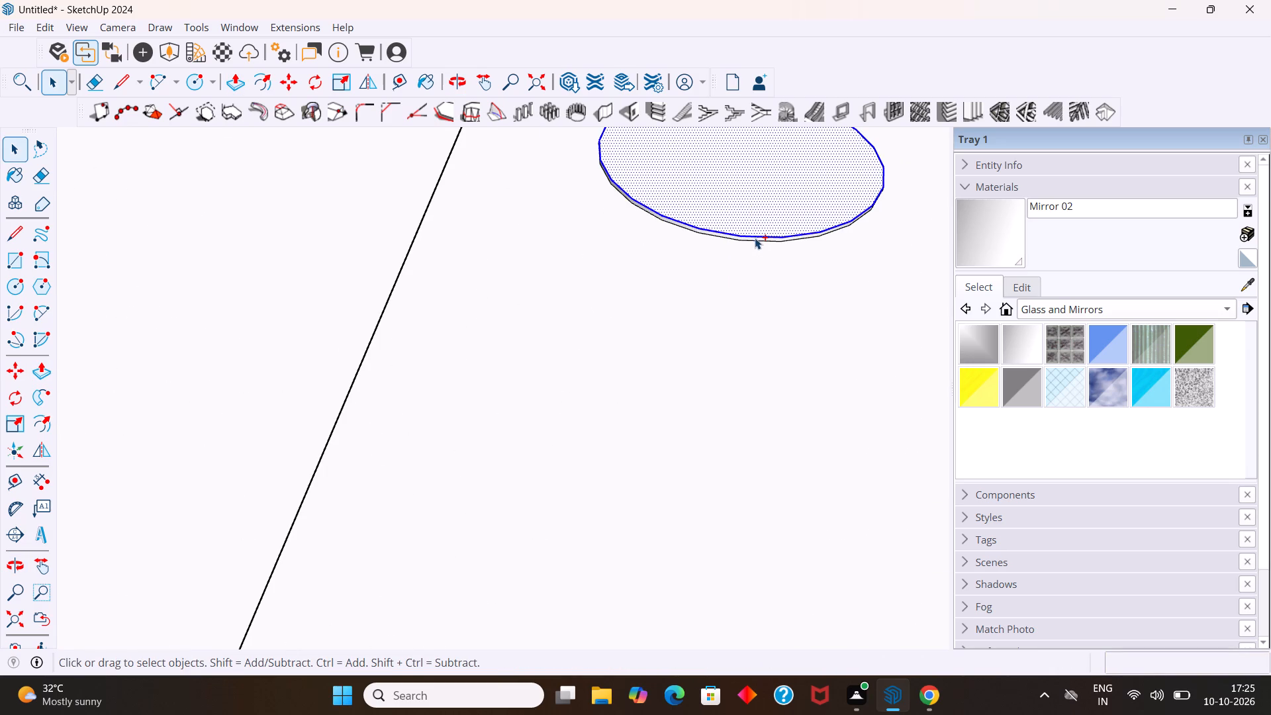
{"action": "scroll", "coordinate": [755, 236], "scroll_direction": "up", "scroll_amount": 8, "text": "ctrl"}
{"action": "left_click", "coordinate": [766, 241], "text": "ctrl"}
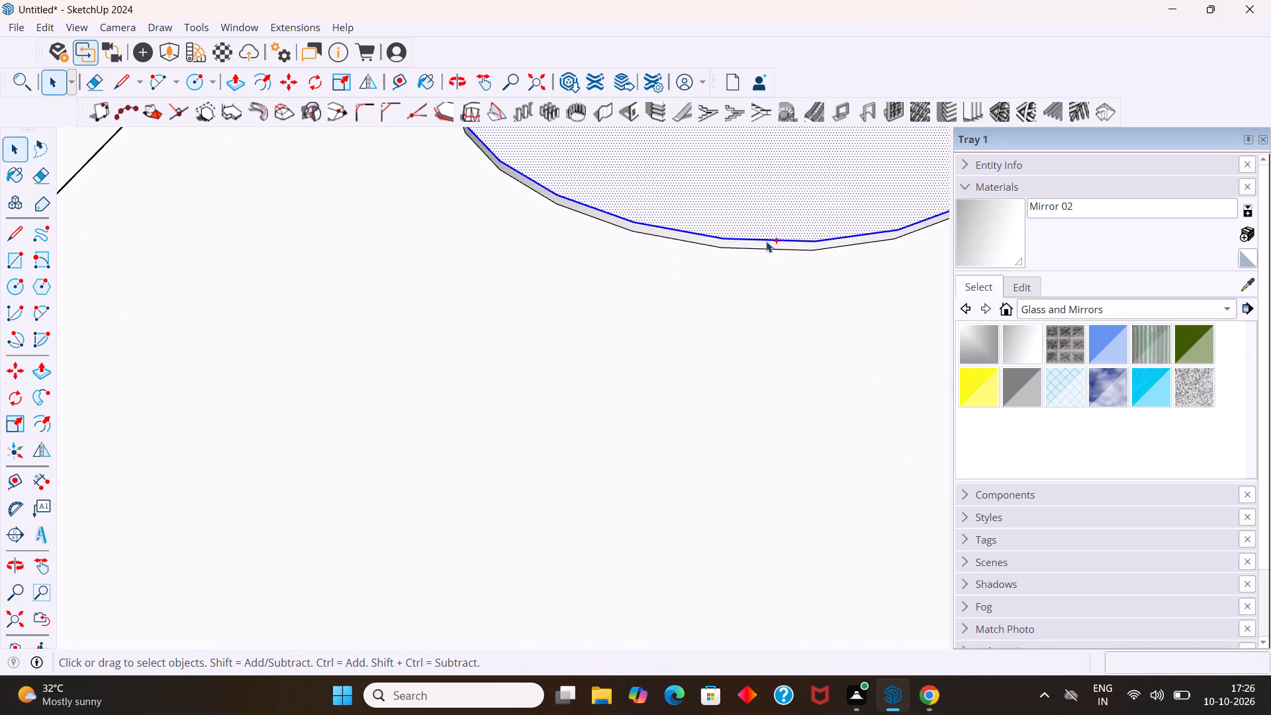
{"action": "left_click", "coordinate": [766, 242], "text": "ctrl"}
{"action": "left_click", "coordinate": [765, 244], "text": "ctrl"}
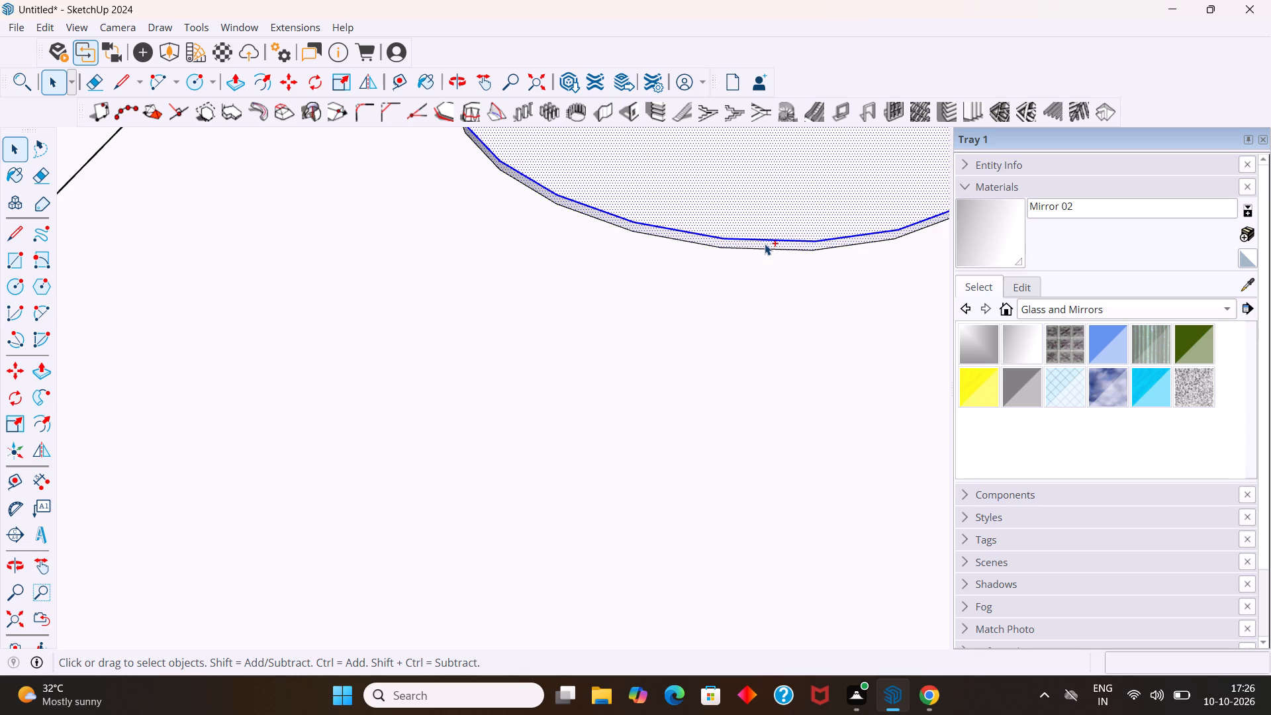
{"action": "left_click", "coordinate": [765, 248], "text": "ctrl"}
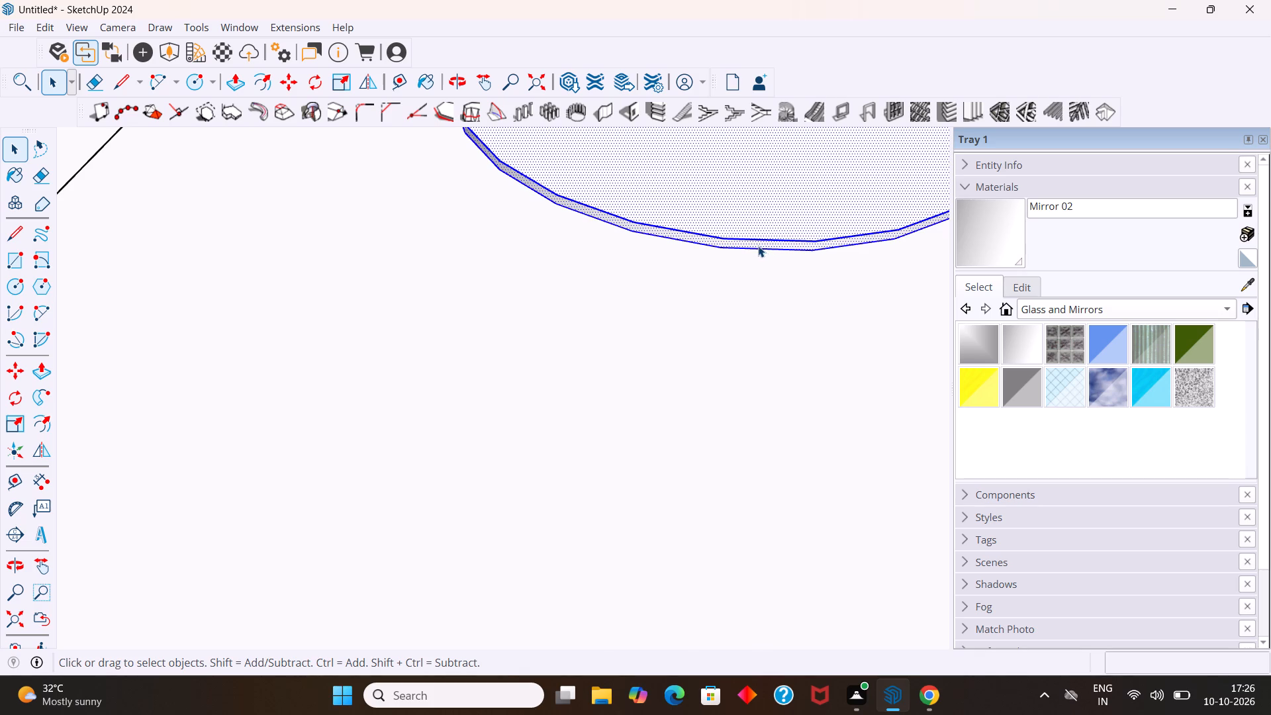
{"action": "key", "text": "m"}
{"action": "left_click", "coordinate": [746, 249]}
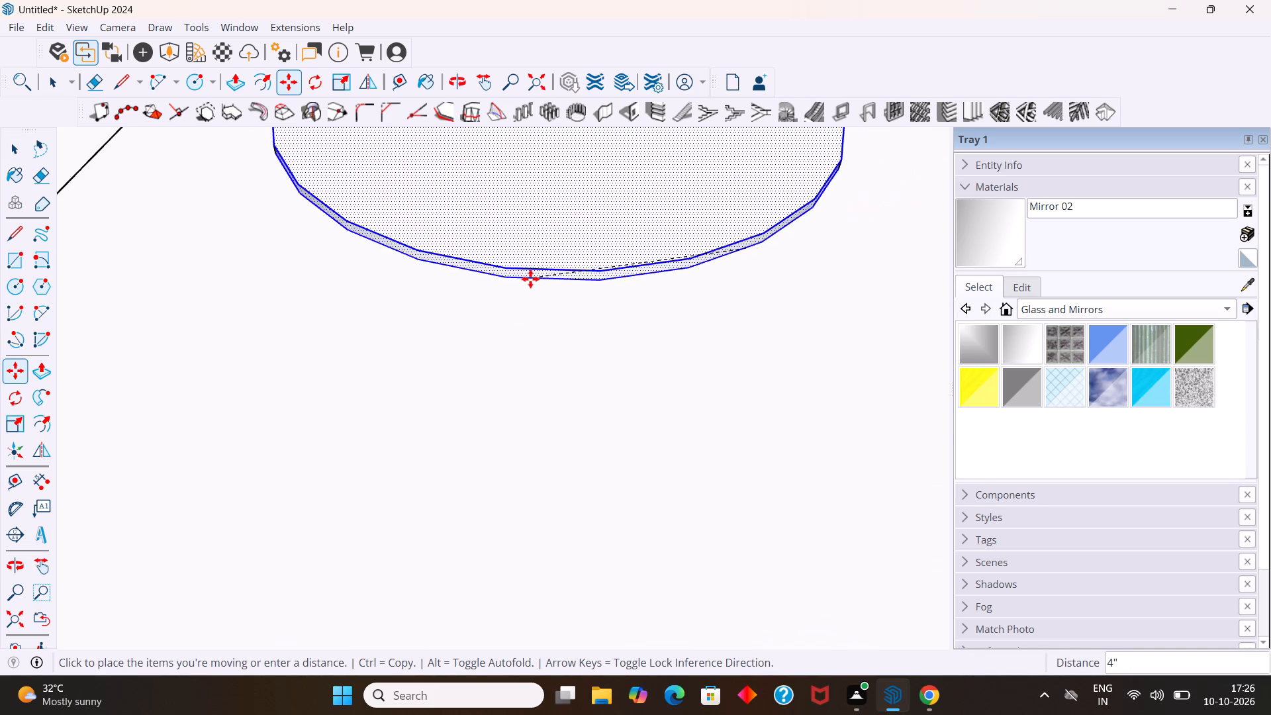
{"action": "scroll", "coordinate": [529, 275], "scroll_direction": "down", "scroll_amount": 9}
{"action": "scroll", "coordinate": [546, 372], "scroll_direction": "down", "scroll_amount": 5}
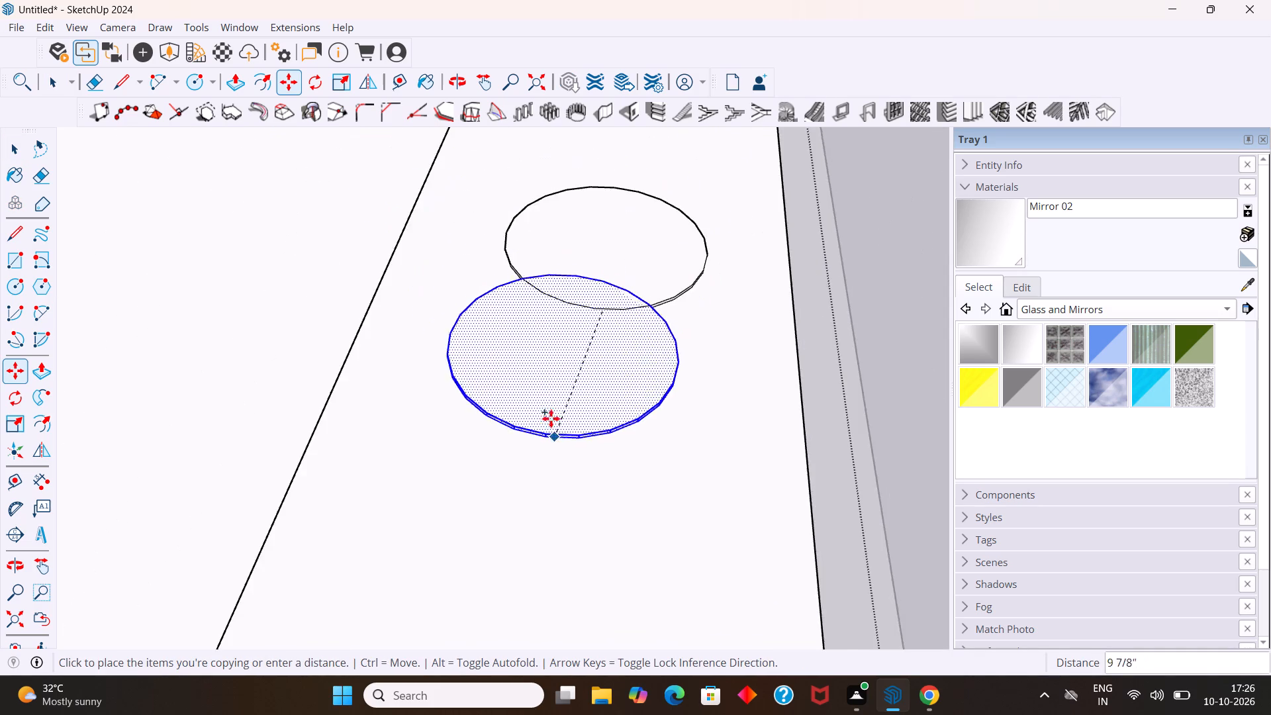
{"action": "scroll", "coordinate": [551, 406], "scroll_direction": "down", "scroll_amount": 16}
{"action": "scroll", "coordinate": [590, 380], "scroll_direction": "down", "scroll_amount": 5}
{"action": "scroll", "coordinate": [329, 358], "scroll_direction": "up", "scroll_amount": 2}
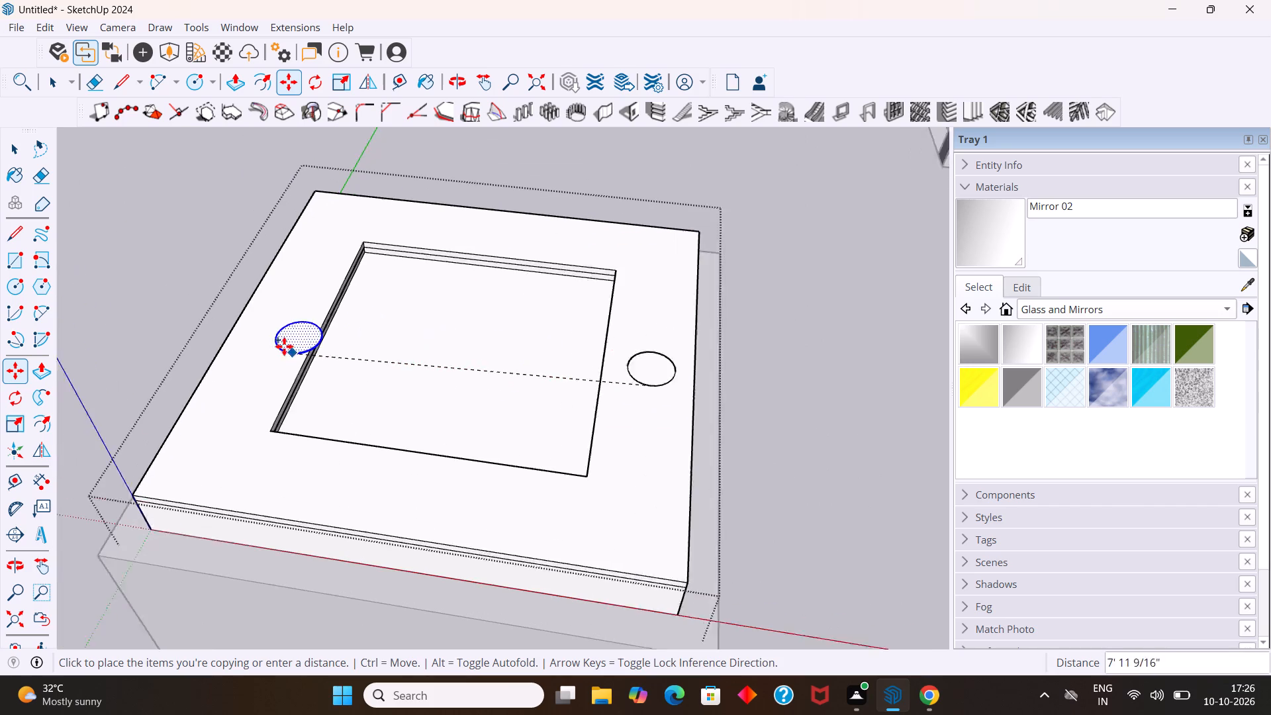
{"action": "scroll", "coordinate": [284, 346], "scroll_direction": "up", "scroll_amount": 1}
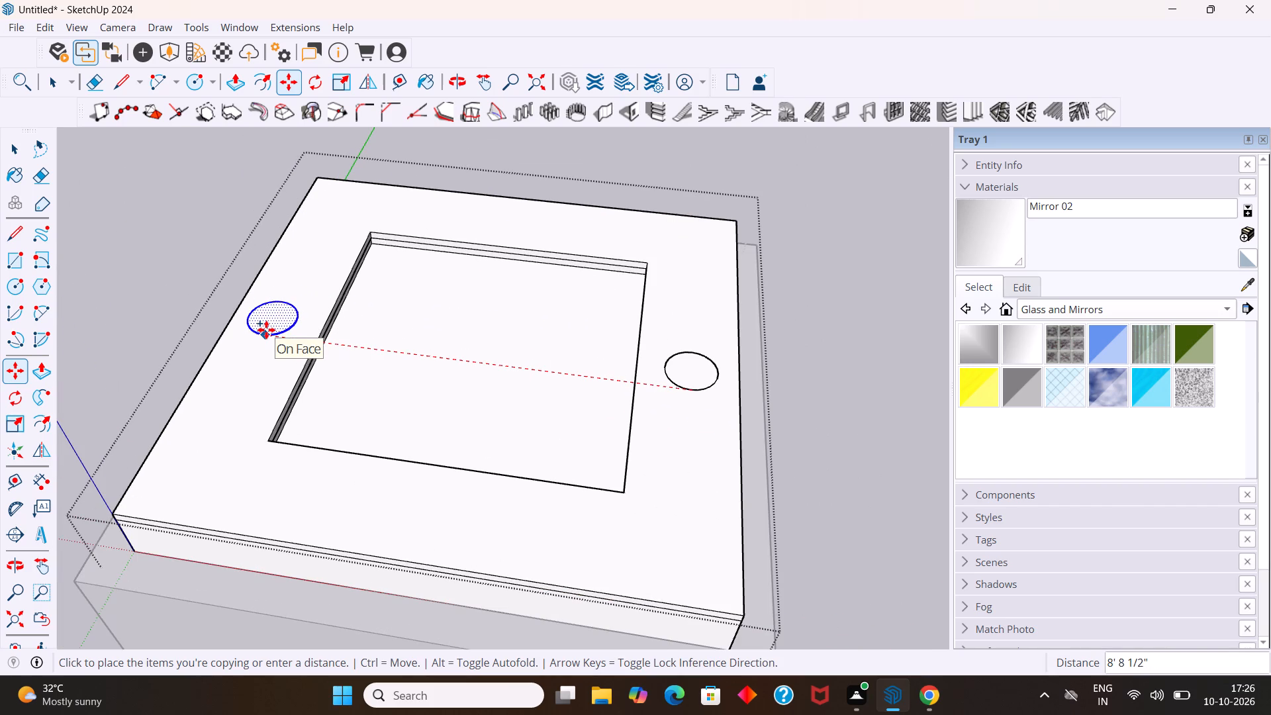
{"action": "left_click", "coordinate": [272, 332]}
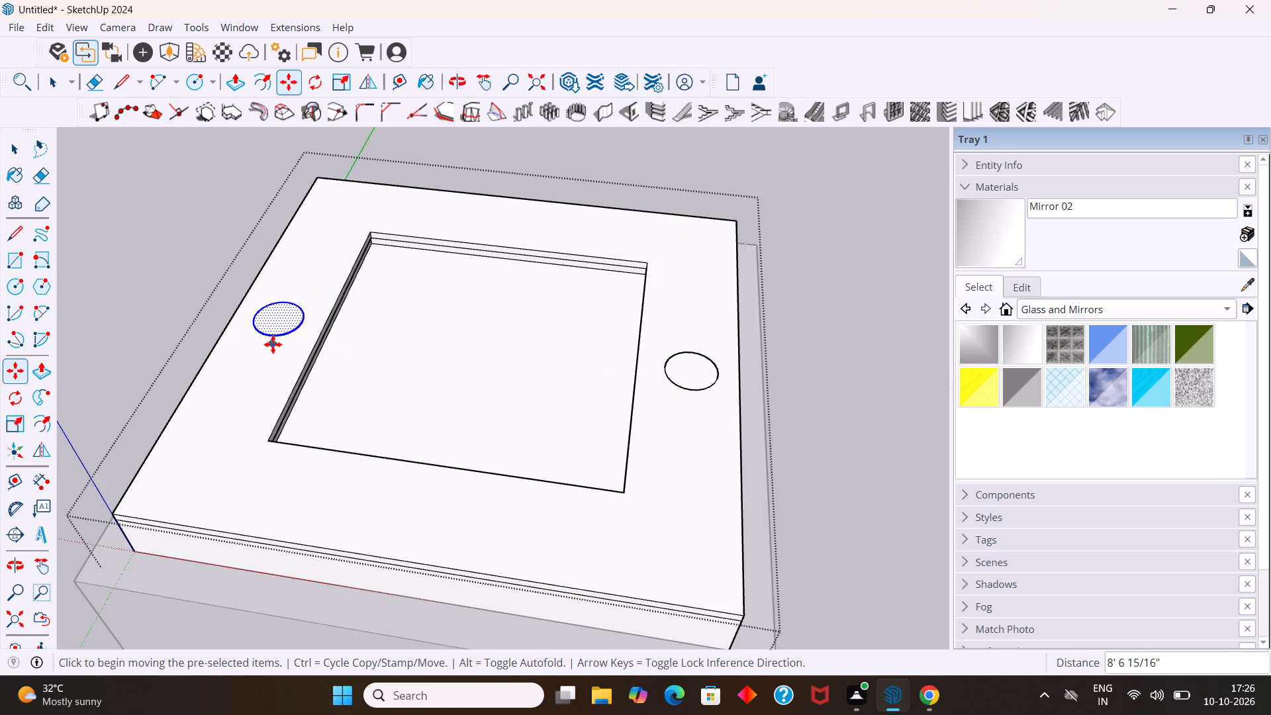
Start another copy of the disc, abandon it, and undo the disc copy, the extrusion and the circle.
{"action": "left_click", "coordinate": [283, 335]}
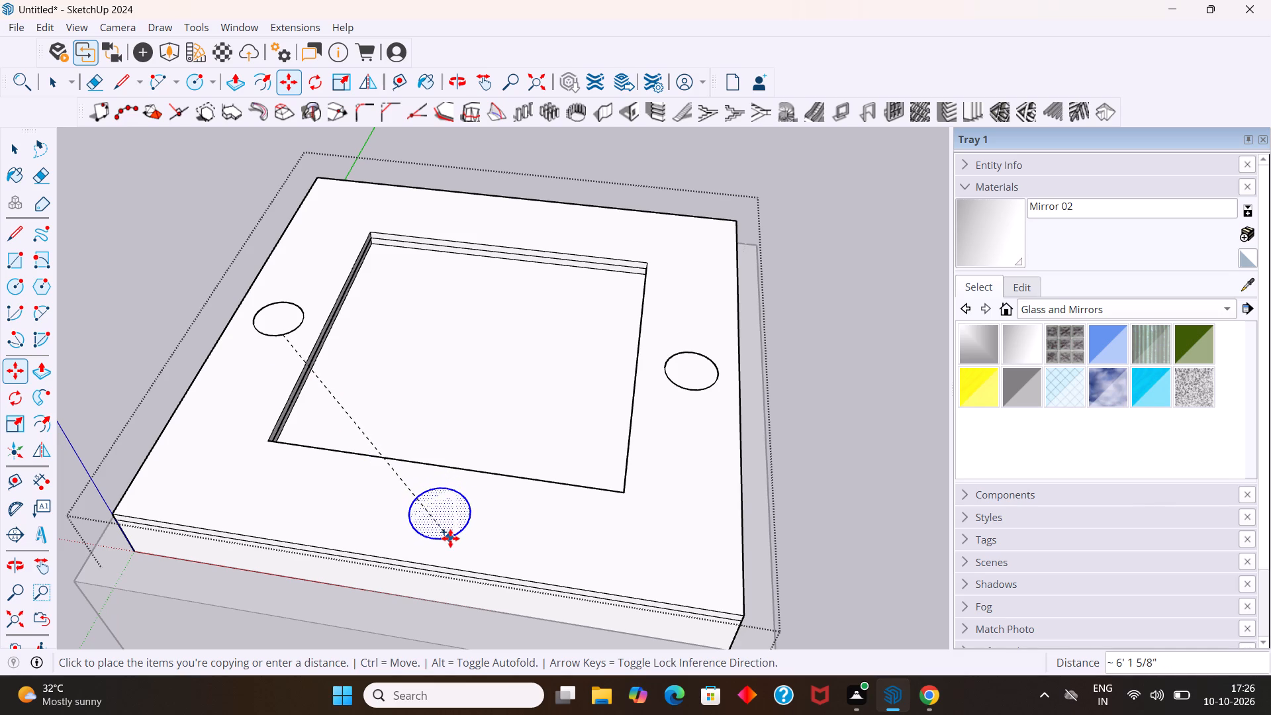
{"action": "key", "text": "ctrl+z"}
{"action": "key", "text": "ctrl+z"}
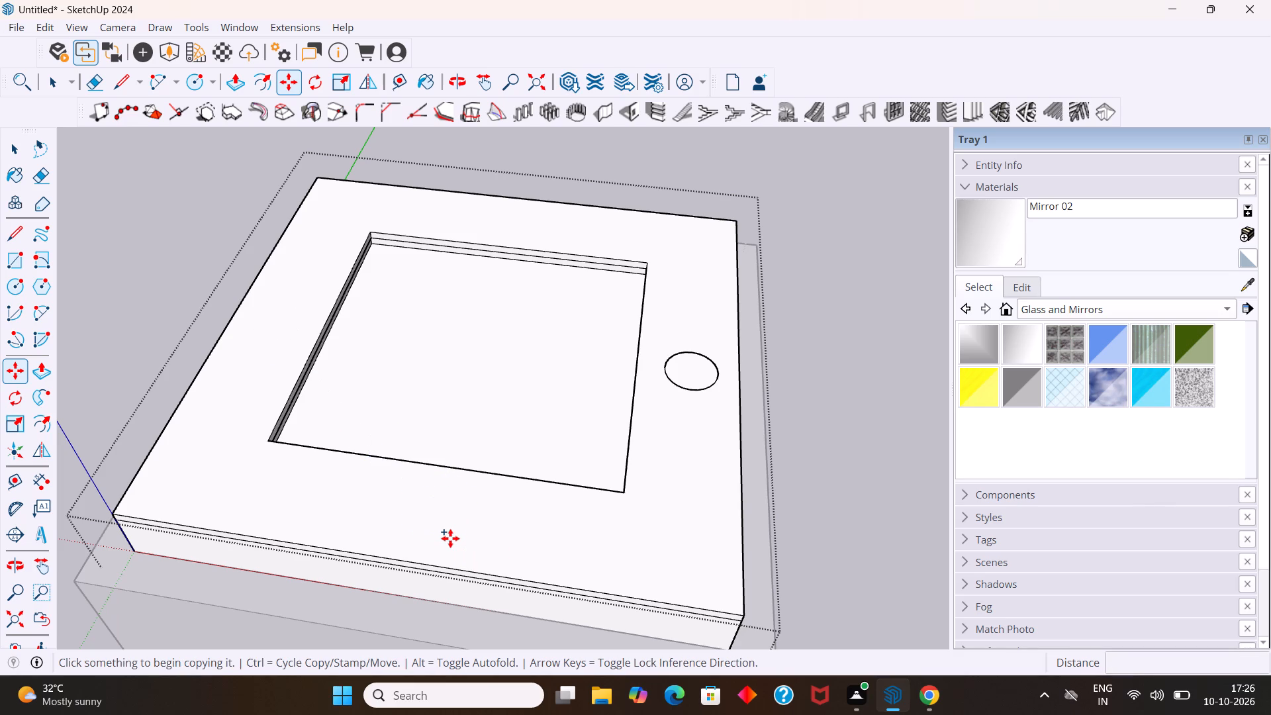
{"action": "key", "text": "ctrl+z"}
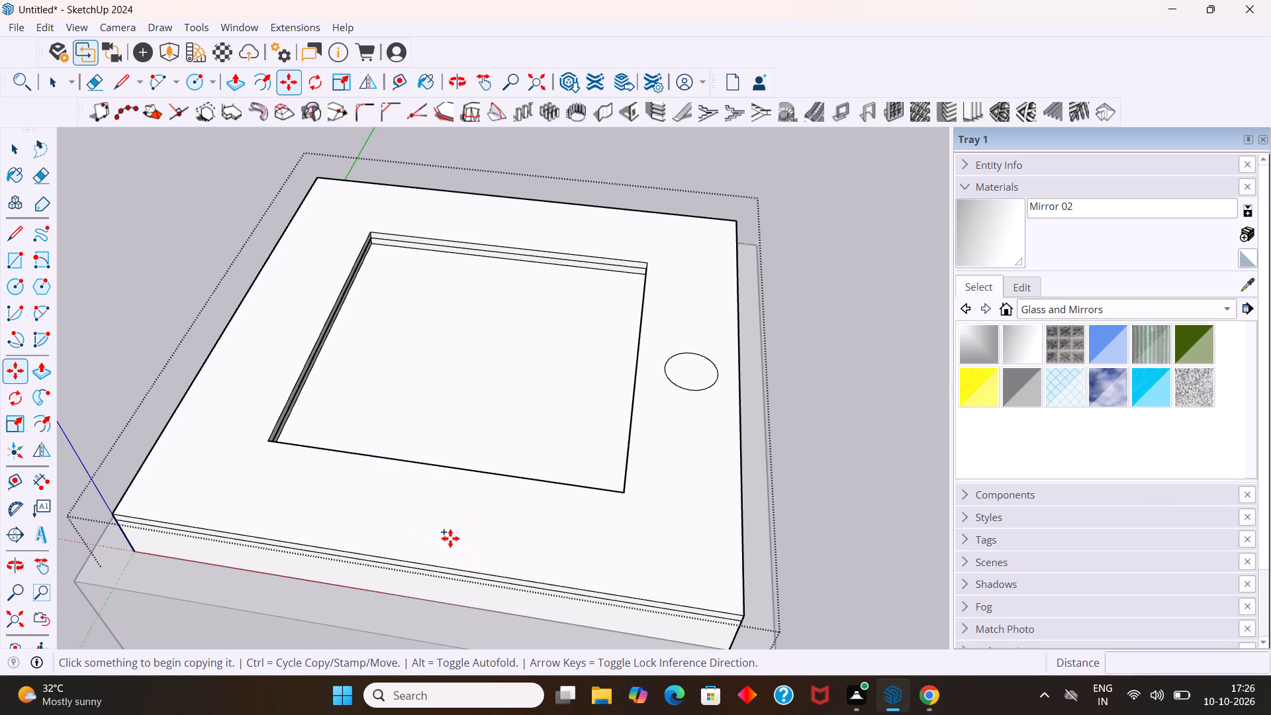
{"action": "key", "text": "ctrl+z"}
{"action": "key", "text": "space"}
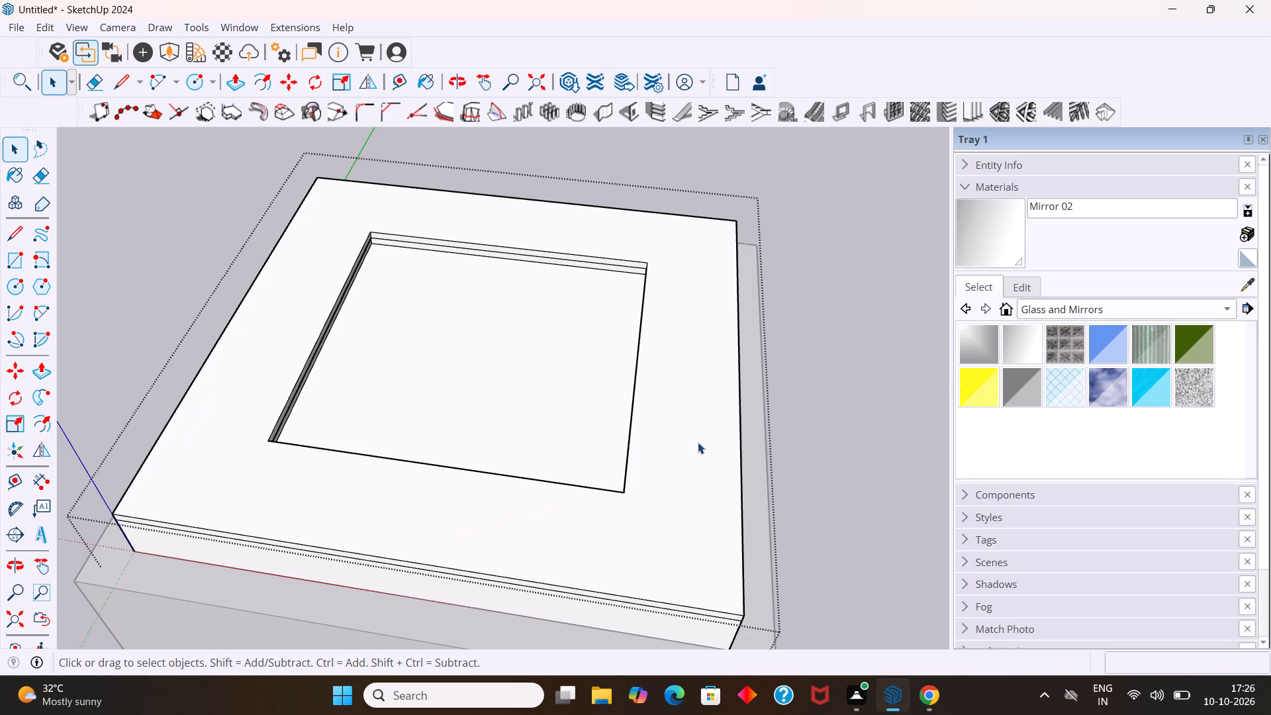
Draw a new circle of about 5 7/16" radius on the slab's border beside the recess.
{"action": "key", "text": "c"}
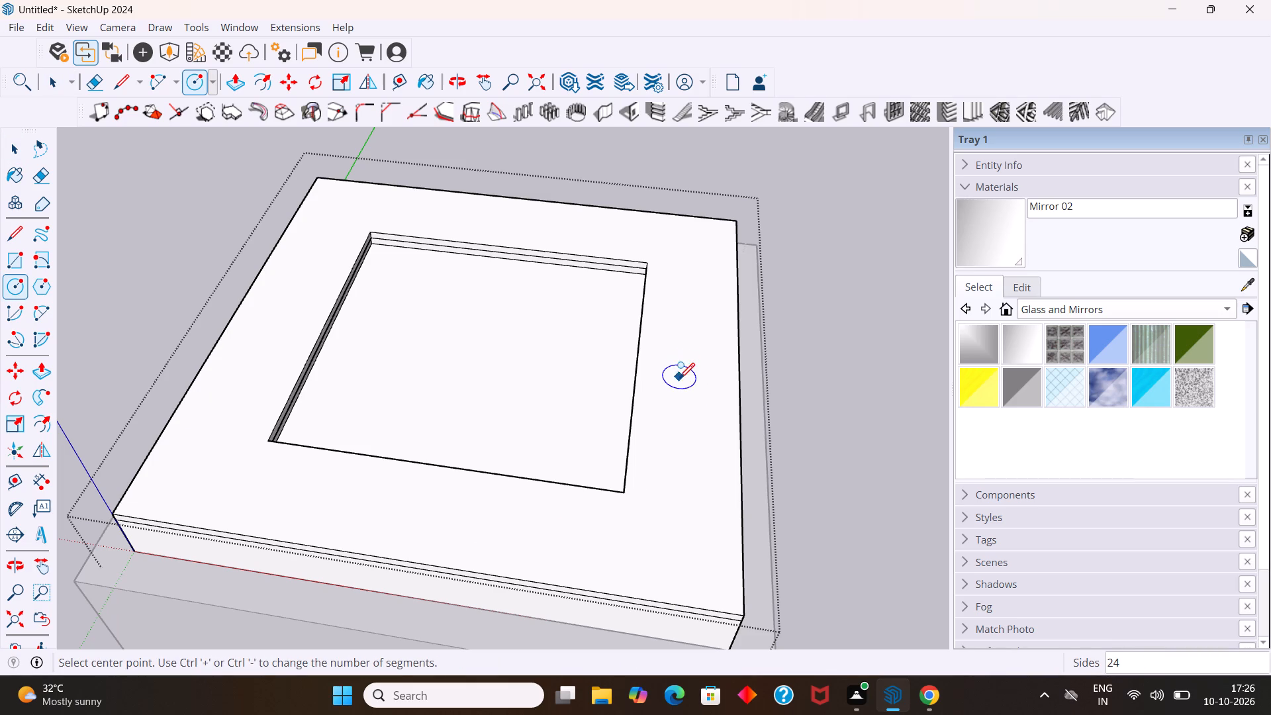
{"action": "middle_click_drag", "start_coordinate": [679, 377], "coordinate": [679, 507]}
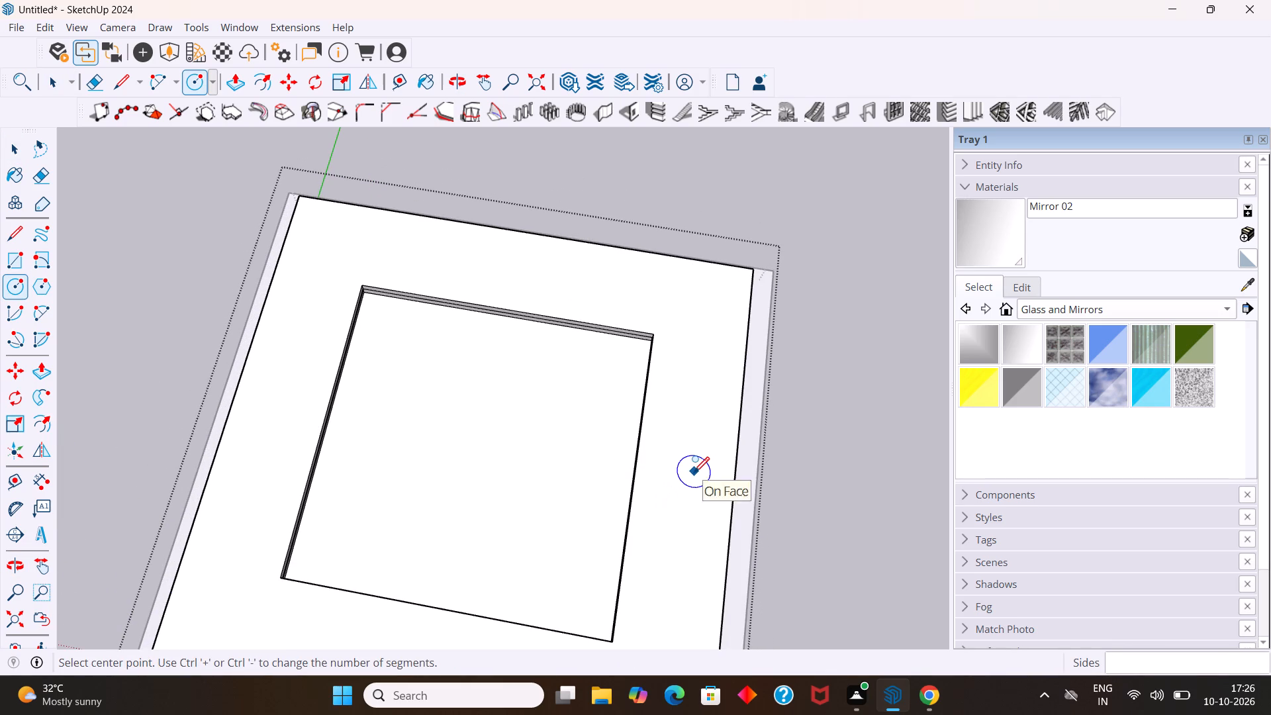
{"action": "left_click", "coordinate": [688, 477]}
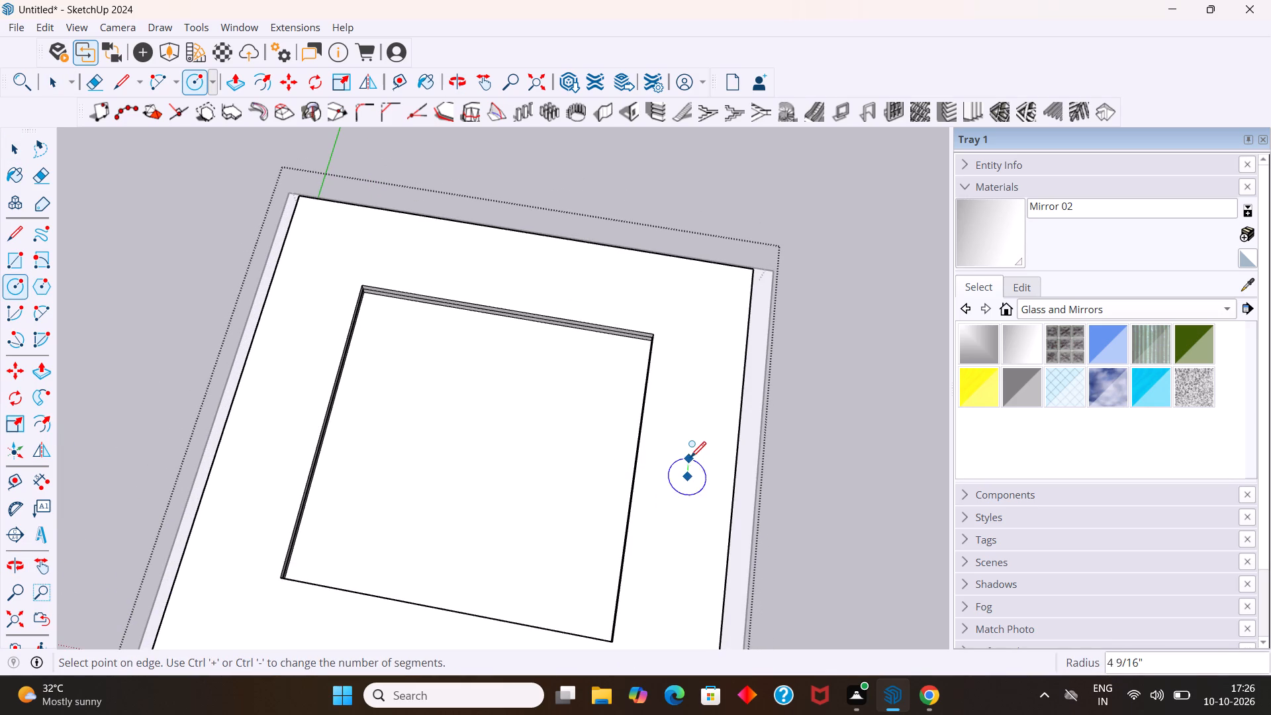
{"action": "left_click", "coordinate": [694, 456]}
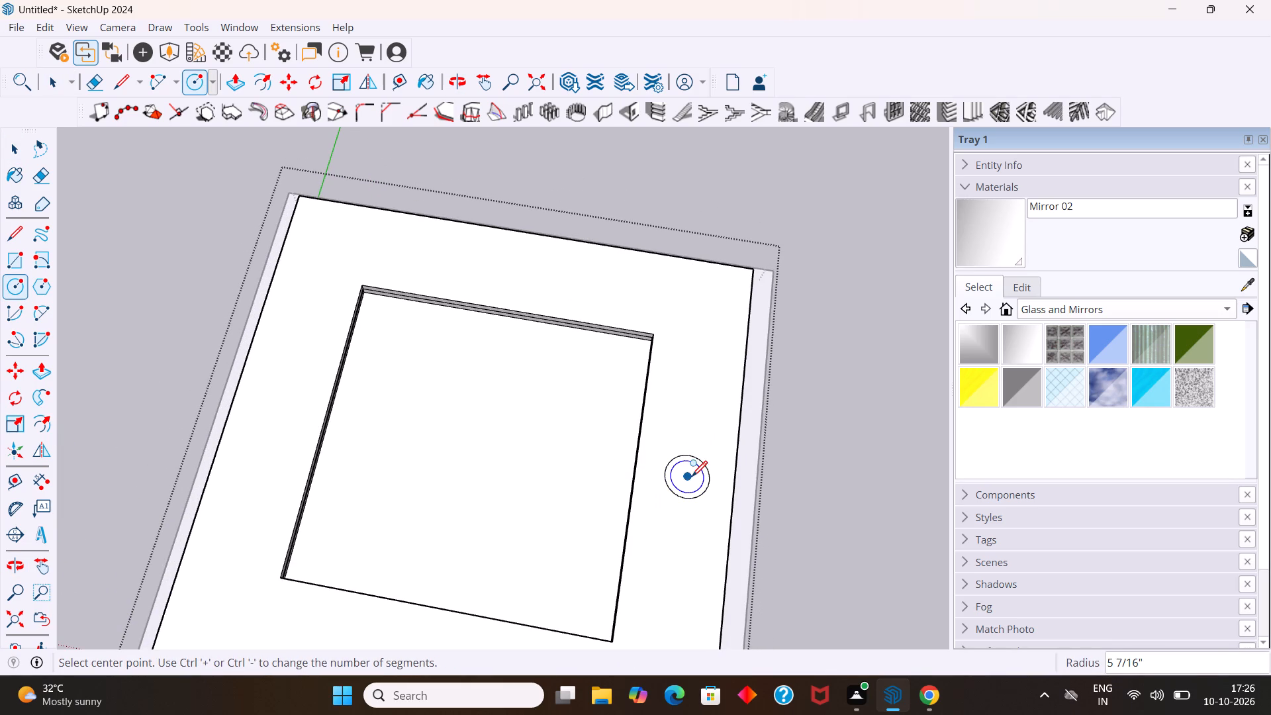
{"action": "left_click", "coordinate": [689, 479]}
{"action": "key", "text": "space"}
Make the circle's face a group of its own.
{"action": "left_click", "coordinate": [682, 480]}
{"action": "right_click", "coordinate": [692, 479]}
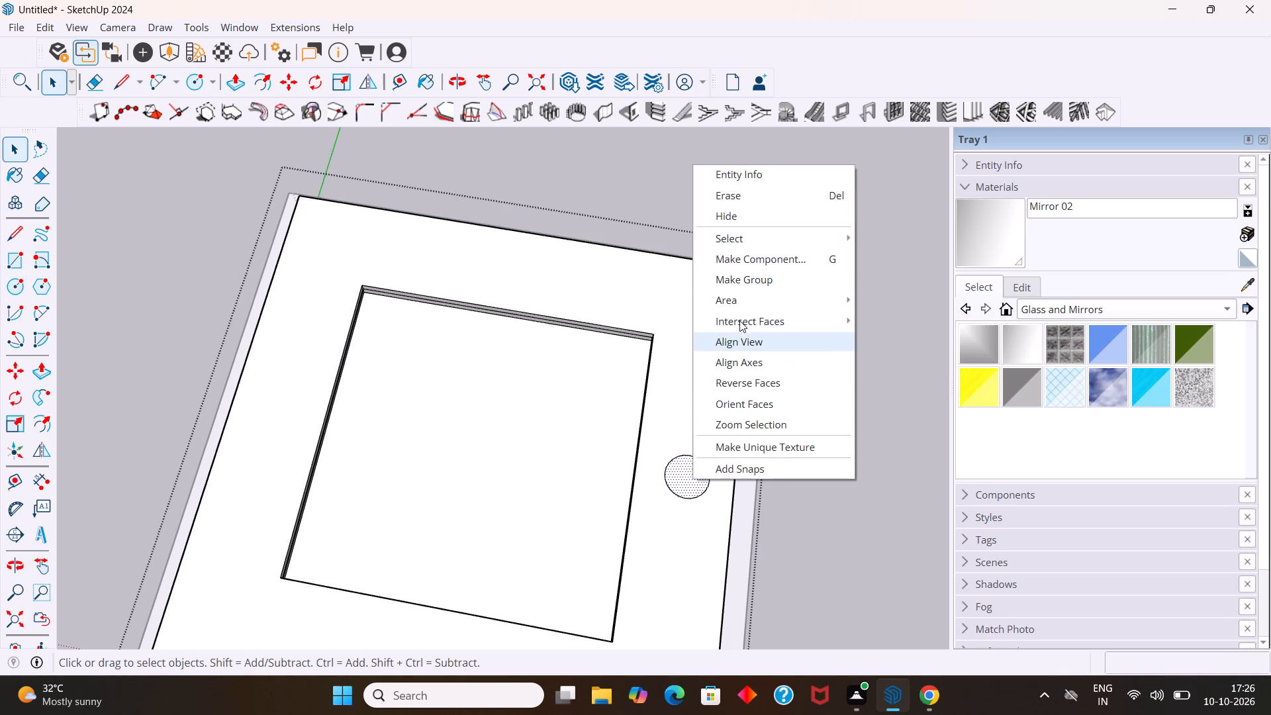
{"action": "left_click", "coordinate": [738, 281]}
Open the circle group for editing and extrude its face 0.2" into a thin disc.
{"action": "scroll", "coordinate": [691, 513], "scroll_direction": "up", "scroll_amount": 3}
{"action": "double_click", "coordinate": [694, 475]}
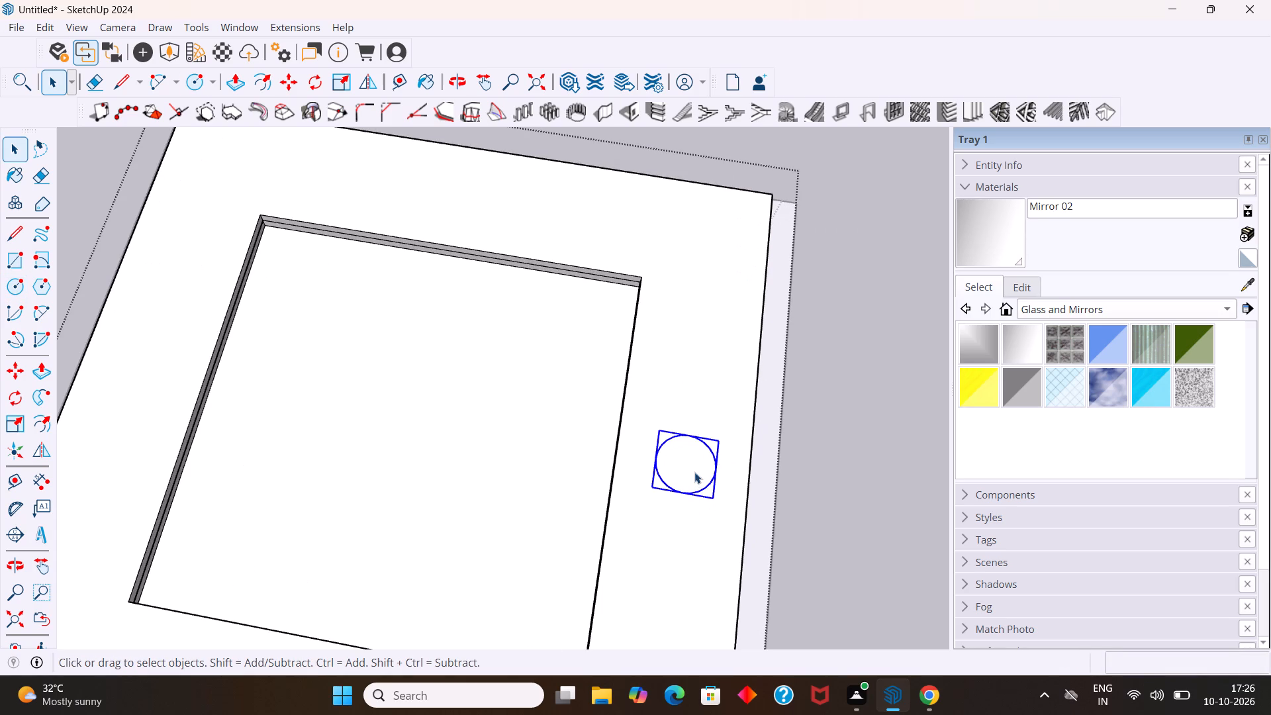
{"action": "double_click", "coordinate": [694, 472]}
{"action": "scroll", "coordinate": [692, 471], "scroll_direction": "up", "scroll_amount": 7}
{"action": "left_click", "coordinate": [688, 453]}
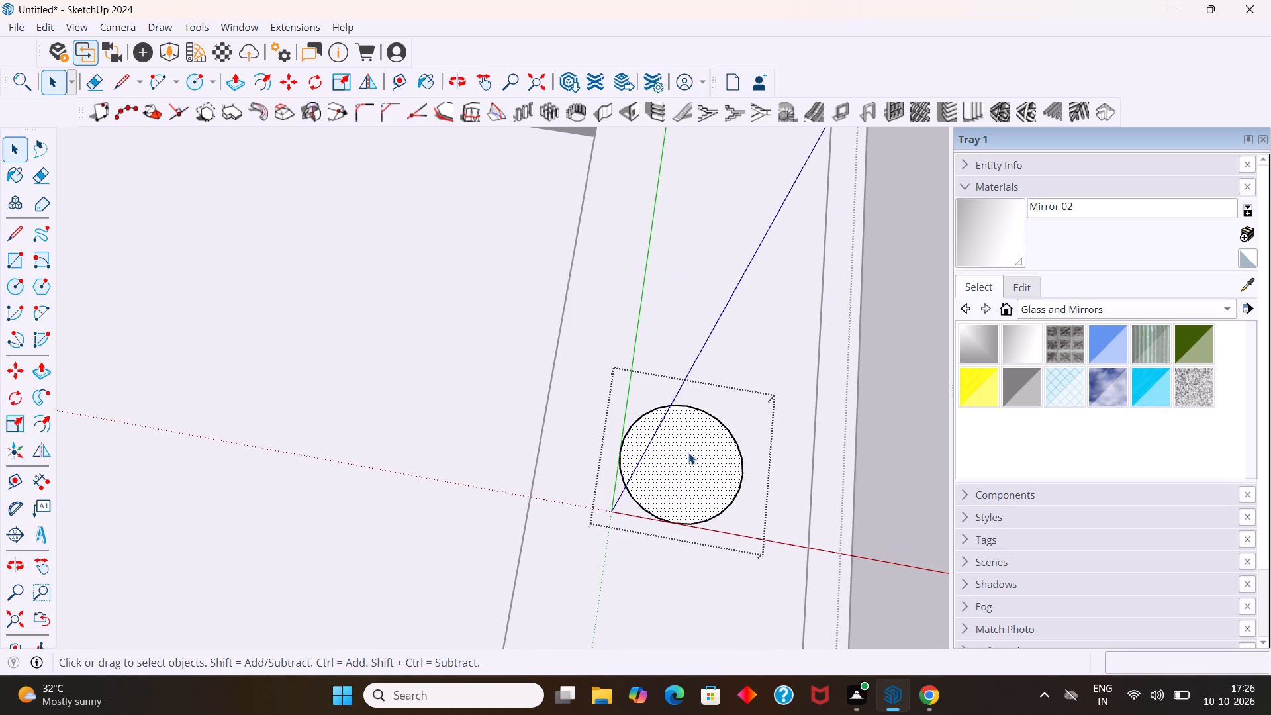
{"action": "key", "text": "p"}
{"action": "left_click_drag", "start_coordinate": [688, 451], "coordinate": [696, 438]}
{"action": "type", "text": "0.2"}
{"action": "key", "text": "Return"}
{"action": "middle_click_drag", "start_coordinate": [708, 505], "coordinate": [689, 420]}
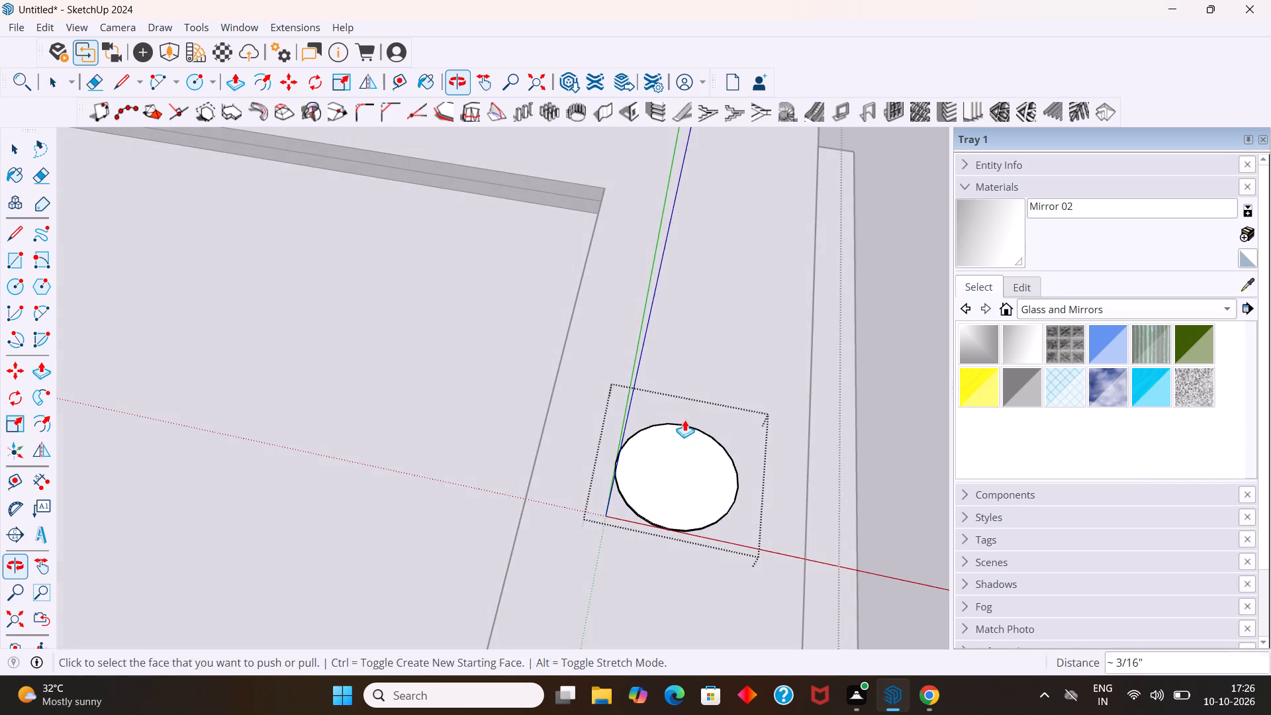
{"action": "key", "text": "space"}
{"action": "middle_click_drag", "start_coordinate": [707, 551], "coordinate": [707, 475]}
{"action": "scroll", "coordinate": [679, 399], "scroll_direction": "up", "scroll_amount": 13}
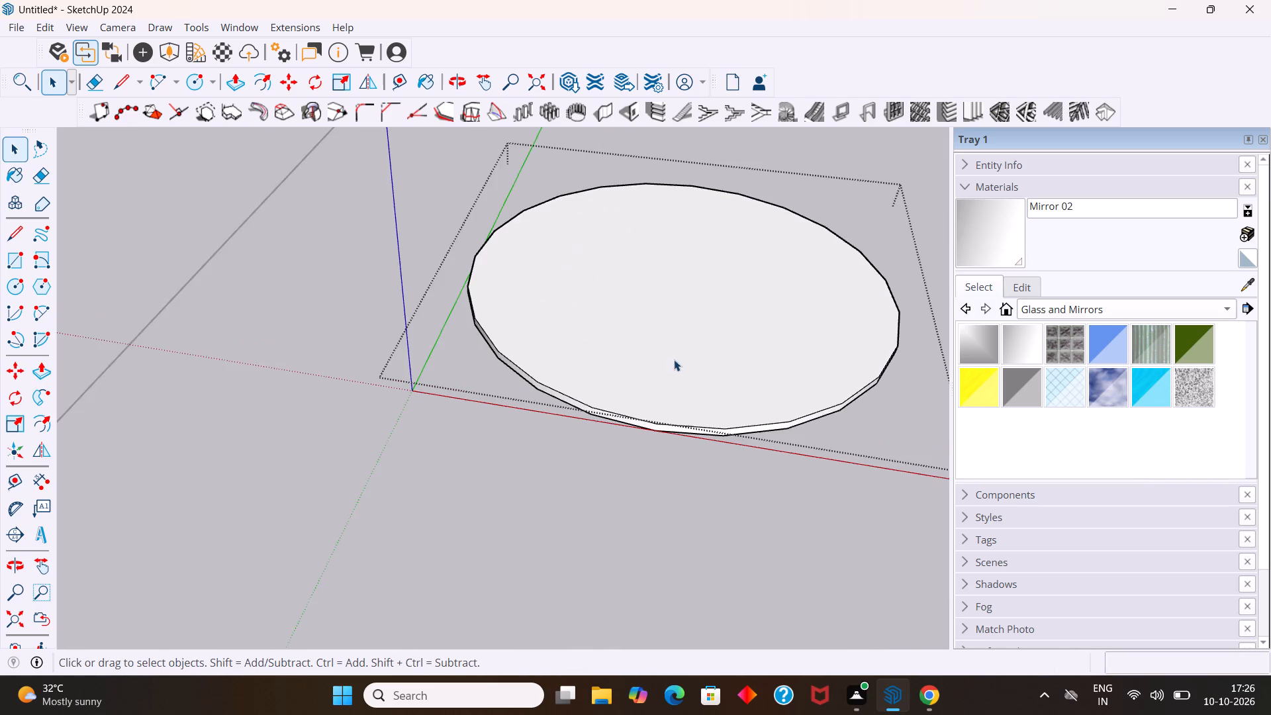
Copy the whole disc about 8' 5" along the red axis to the border on the opposite side of the recess.
{"action": "middle_click_drag", "start_coordinate": [670, 410], "coordinate": [670, 368]}
{"action": "left_click", "coordinate": [661, 362]}
{"action": "scroll", "coordinate": [638, 426], "scroll_direction": "up", "scroll_amount": 15, "text": "ctrl"}
{"action": "left_click", "coordinate": [656, 431], "text": "ctrl"}
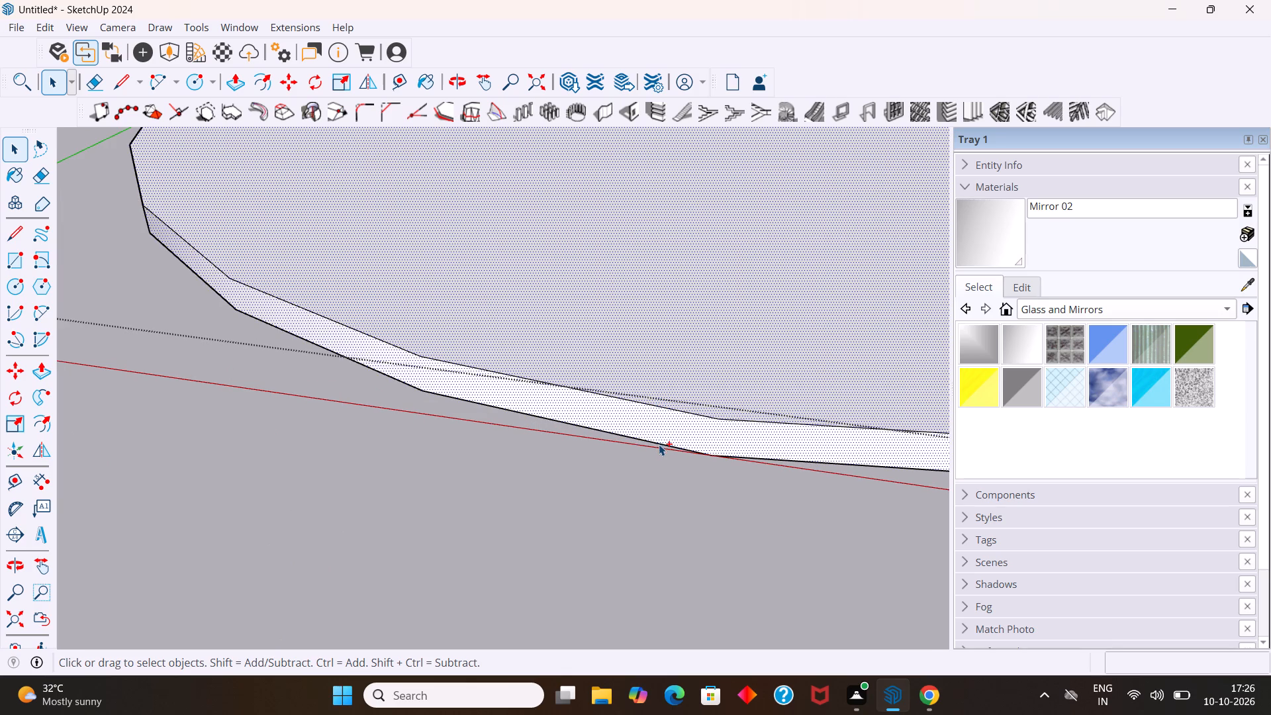
{"action": "left_click", "coordinate": [659, 444], "text": "ctrl"}
{"action": "left_click", "coordinate": [671, 412], "text": "ctrl"}
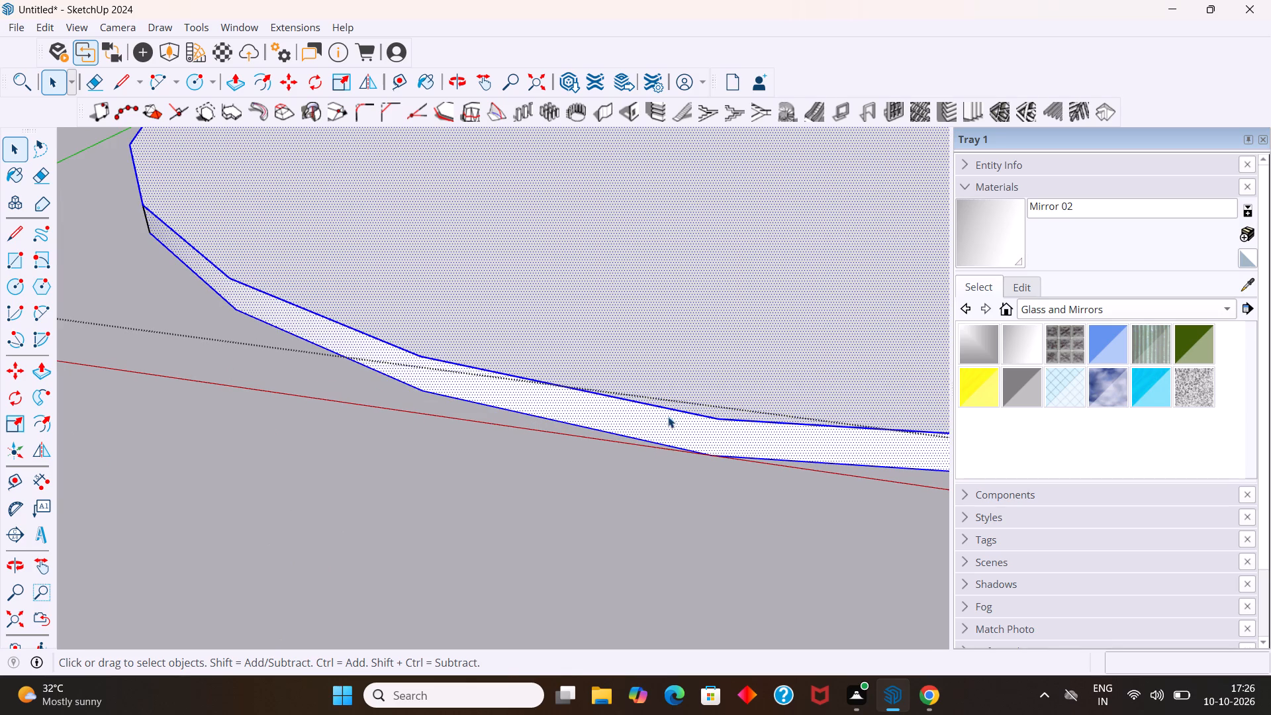
{"action": "key", "text": "m"}
{"action": "left_click", "coordinate": [720, 454]}
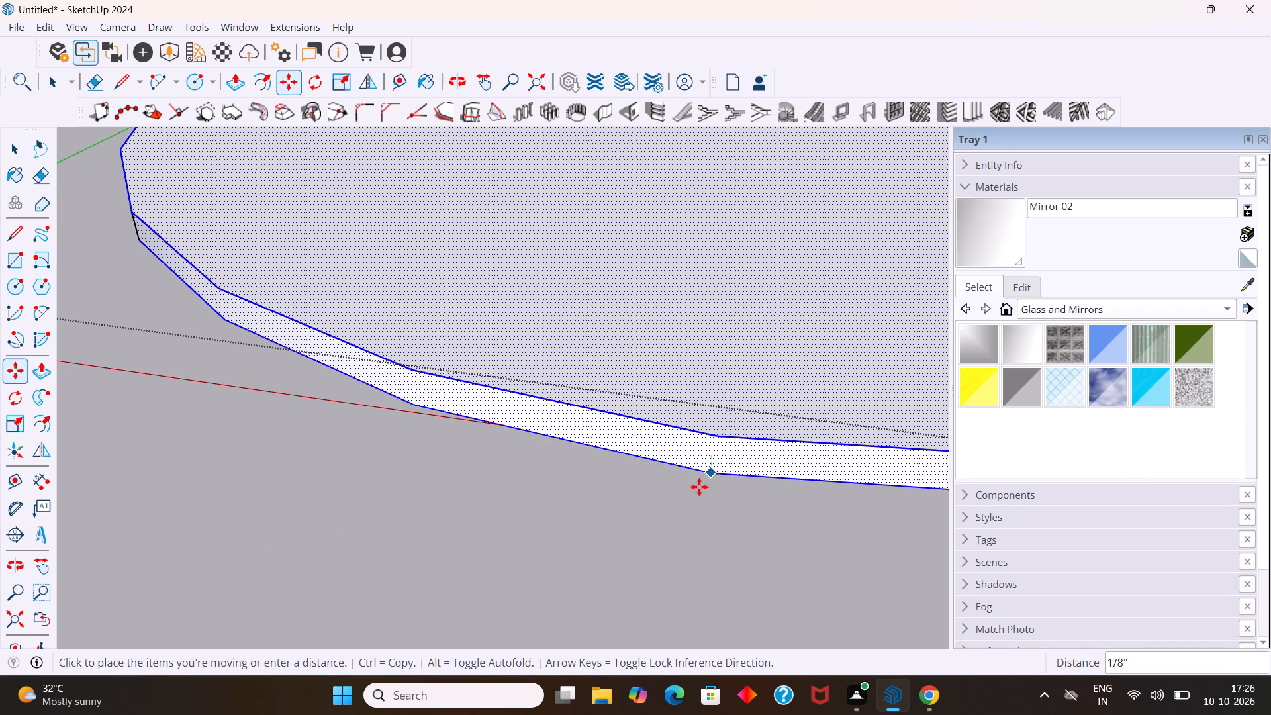
{"action": "scroll", "coordinate": [671, 485], "scroll_direction": "down", "scroll_amount": 5}
{"action": "scroll", "coordinate": [609, 447], "scroll_direction": "down", "scroll_amount": 5}
{"action": "scroll", "coordinate": [420, 575], "scroll_direction": "down", "scroll_amount": 4}
{"action": "scroll", "coordinate": [342, 529], "scroll_direction": "down", "scroll_amount": 6}
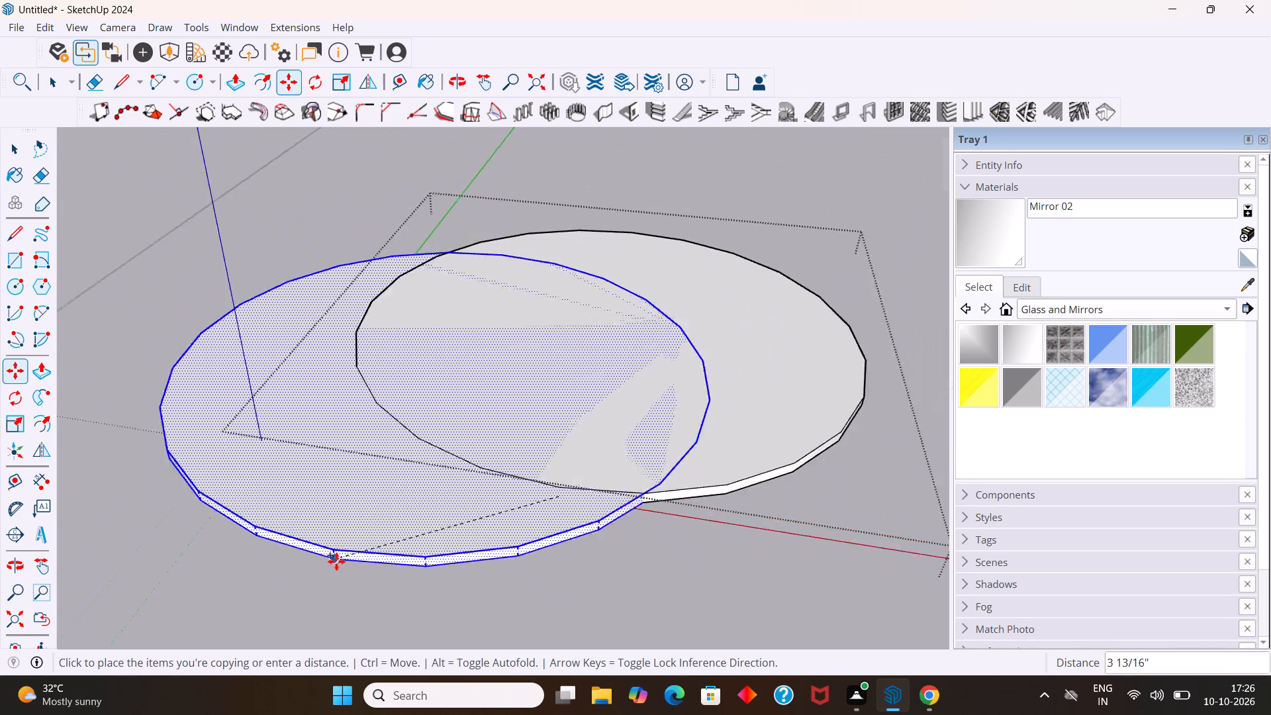
{"action": "scroll", "coordinate": [334, 539], "scroll_direction": "down", "scroll_amount": 6}
{"action": "scroll", "coordinate": [329, 558], "scroll_direction": "up", "scroll_amount": 1}
{"action": "scroll", "coordinate": [342, 561], "scroll_direction": "down", "scroll_amount": 8}
{"action": "scroll", "coordinate": [365, 533], "scroll_direction": "up", "scroll_amount": 1}
{"action": "scroll", "coordinate": [366, 534], "scroll_direction": "down", "scroll_amount": 15}
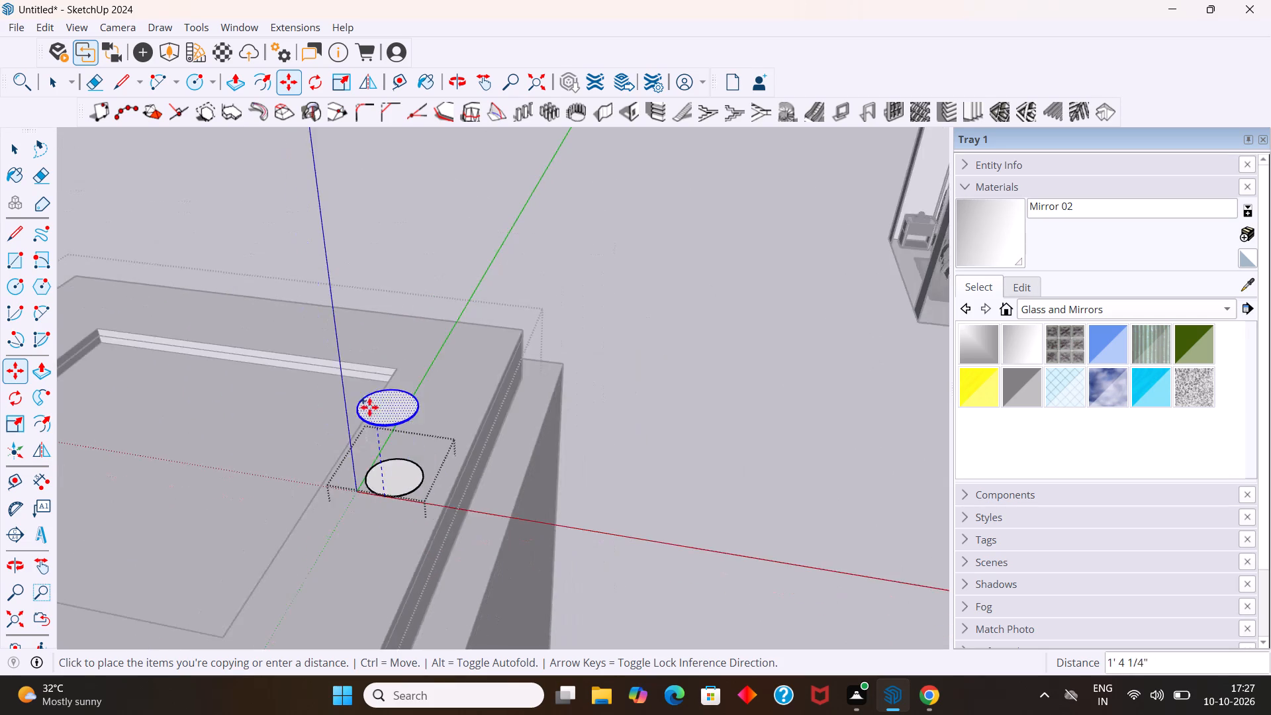
{"action": "scroll", "coordinate": [367, 399], "scroll_direction": "down", "scroll_amount": 6}
{"action": "middle_click_drag", "start_coordinate": [306, 456], "coordinate": [508, 458]}
{"action": "scroll", "coordinate": [524, 446], "scroll_direction": "down", "scroll_amount": 1}
{"action": "scroll", "coordinate": [297, 526], "scroll_direction": "up", "scroll_amount": 3}
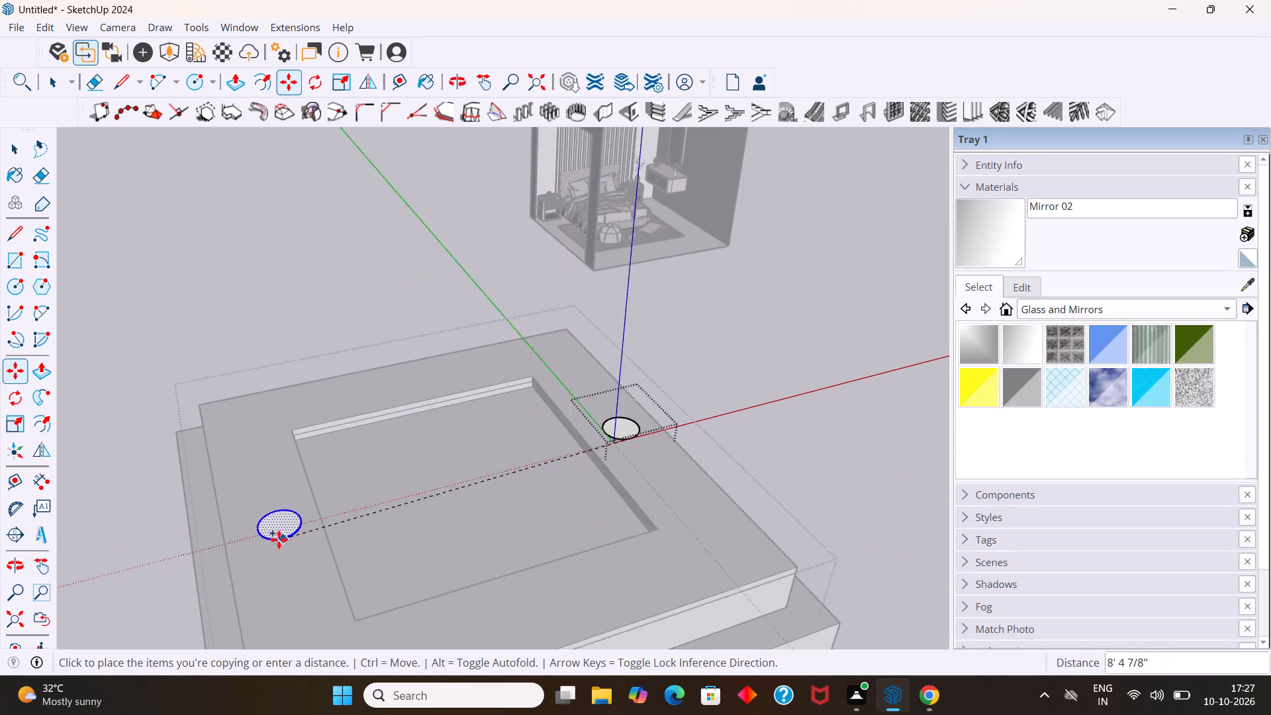
{"action": "scroll", "coordinate": [279, 540], "scroll_direction": "up", "scroll_amount": 1}
{"action": "middle_click_drag", "start_coordinate": [275, 536], "coordinate": [224, 651]}
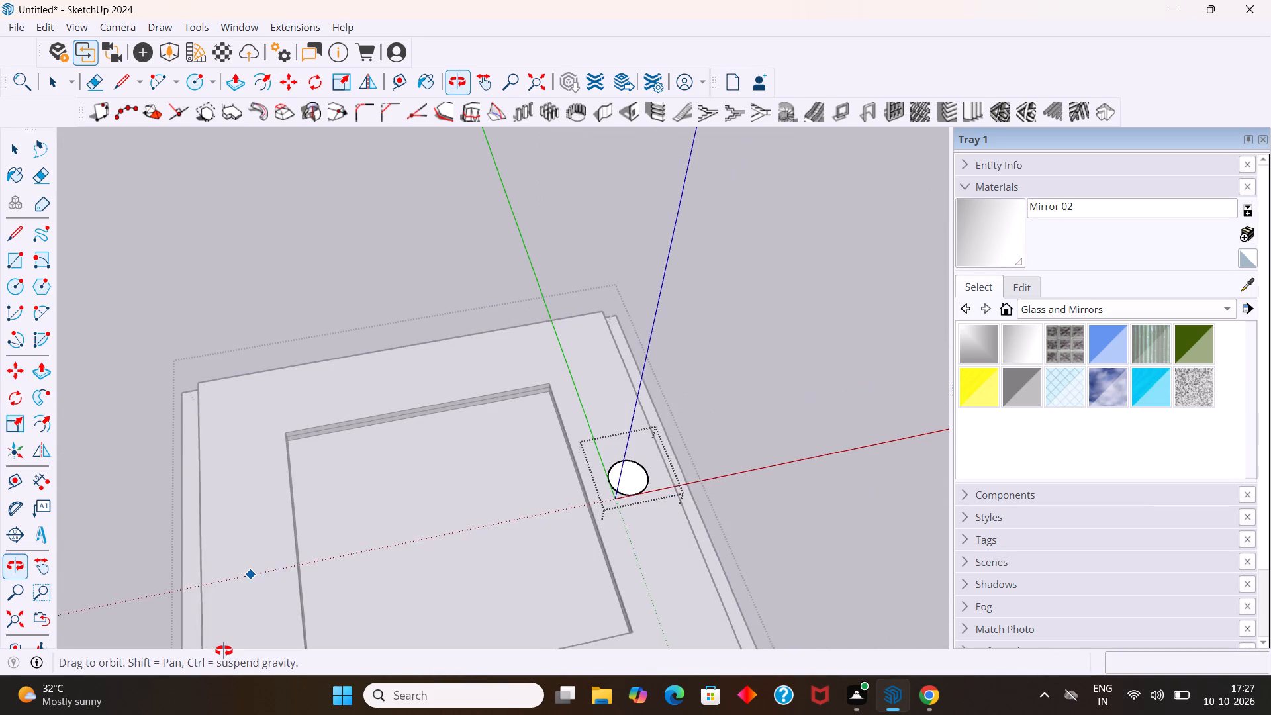
{"action": "middle_click_drag", "start_coordinate": [224, 651], "coordinate": [225, 634]}
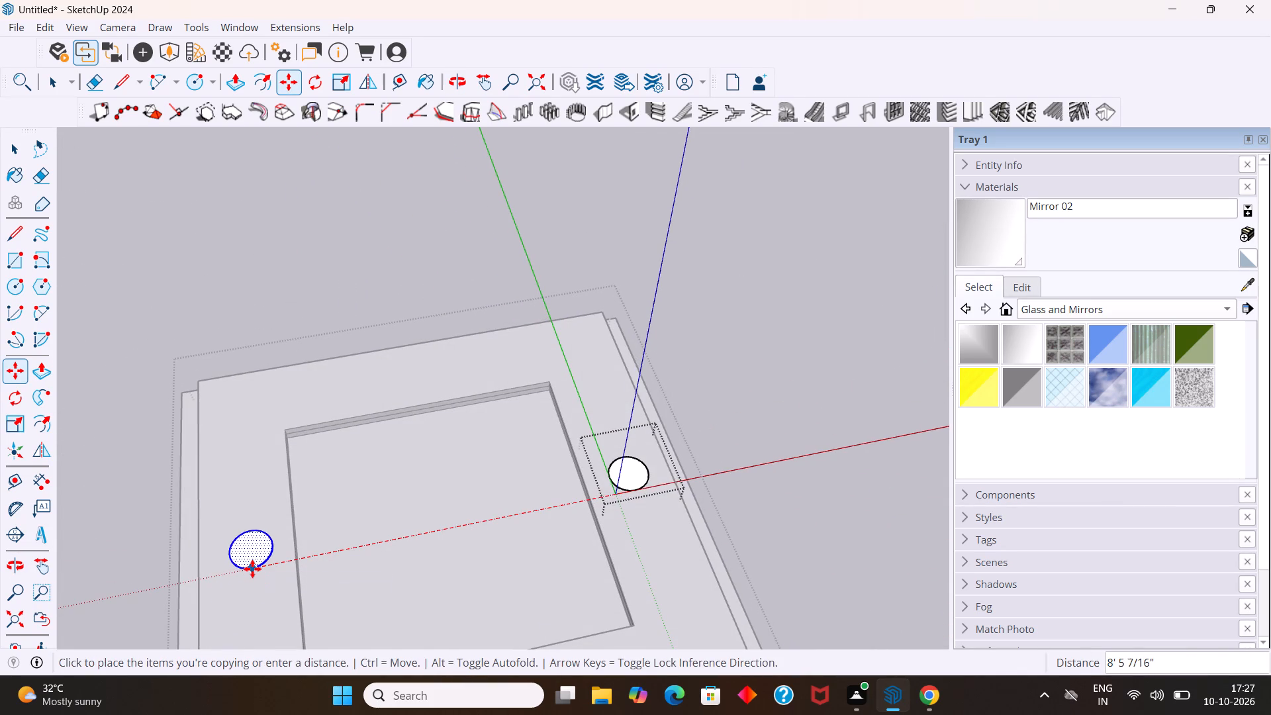
{"action": "left_click", "coordinate": [252, 569]}
Copy the new disc about 5' 10" diagonally to the middle of an adjacent border, between the two existing discs.
{"action": "left_click", "coordinate": [254, 567]}
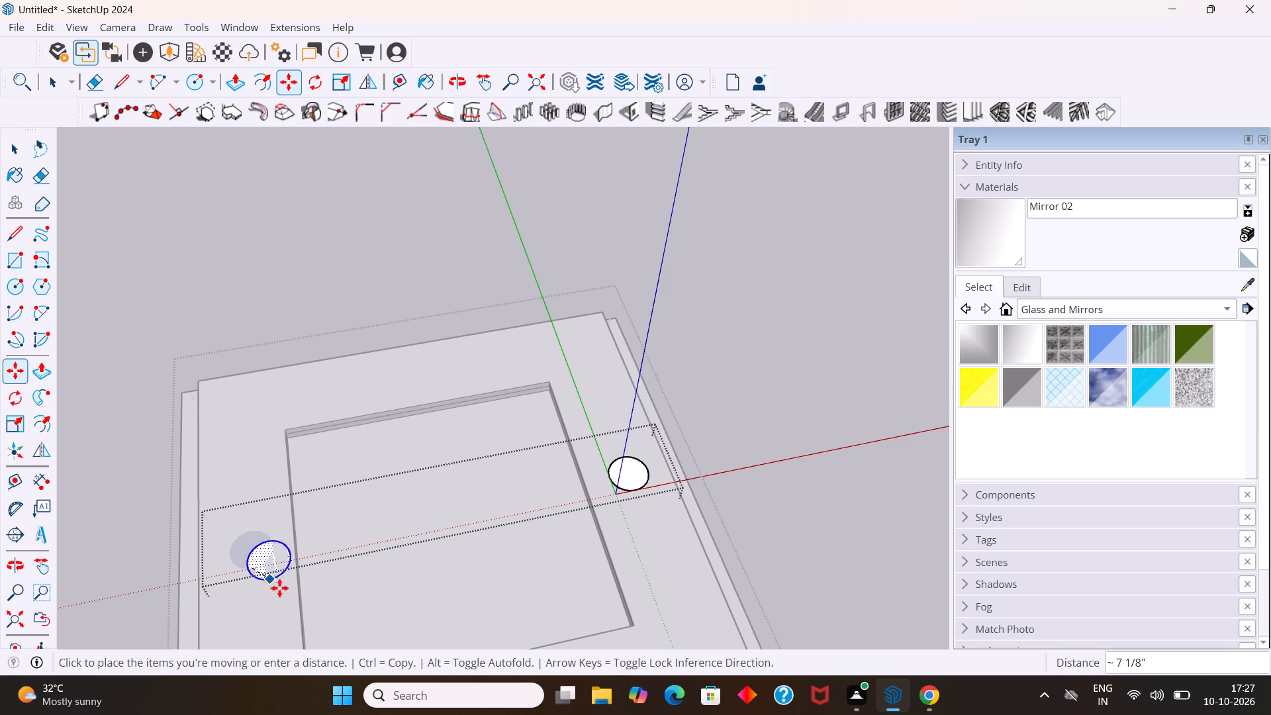
{"action": "scroll", "coordinate": [356, 541], "scroll_direction": "down", "scroll_amount": 9}
{"action": "scroll", "coordinate": [398, 490], "scroll_direction": "down", "scroll_amount": 4}
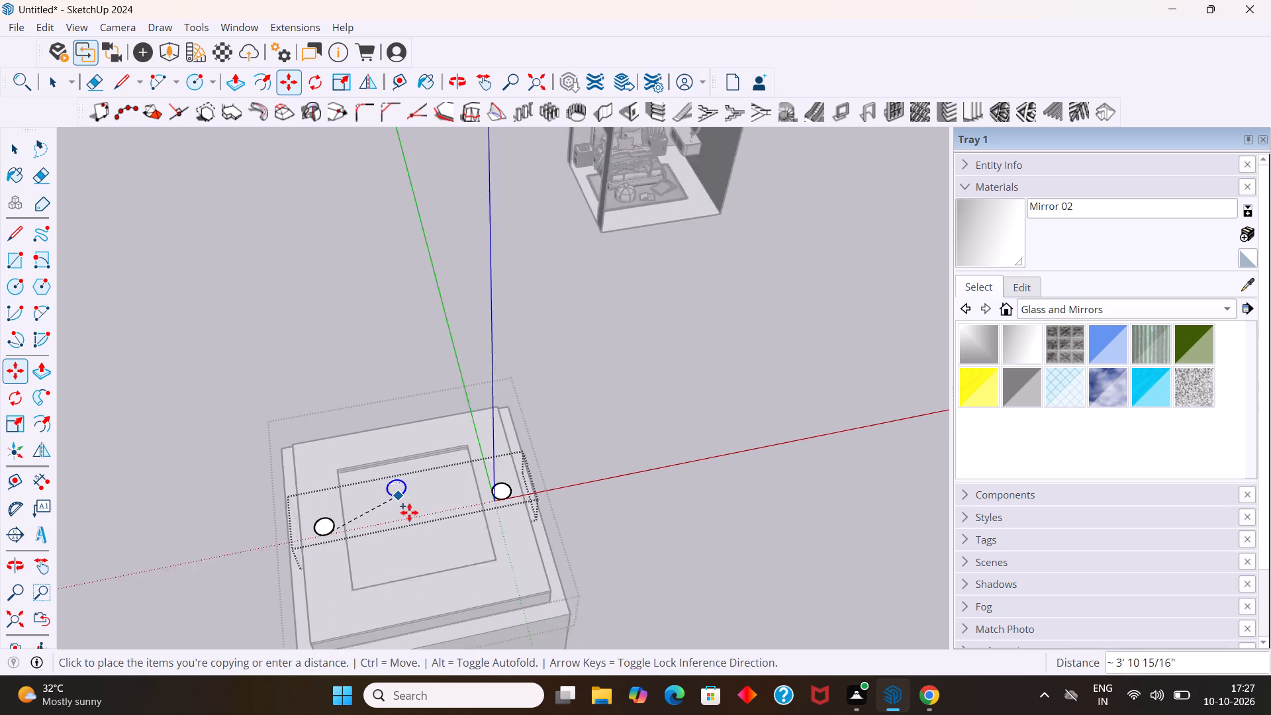
{"action": "scroll", "coordinate": [412, 513], "scroll_direction": "down", "scroll_amount": 4}
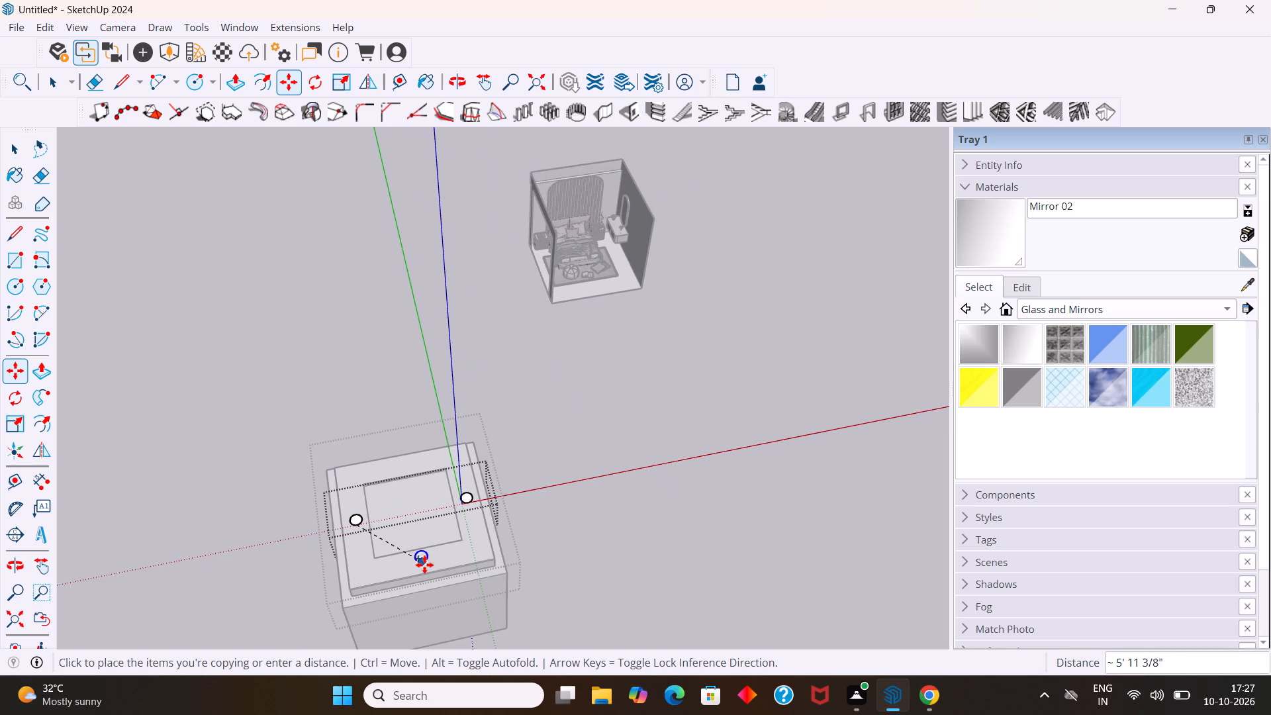
{"action": "scroll", "coordinate": [424, 565], "scroll_direction": "up", "scroll_amount": 15}
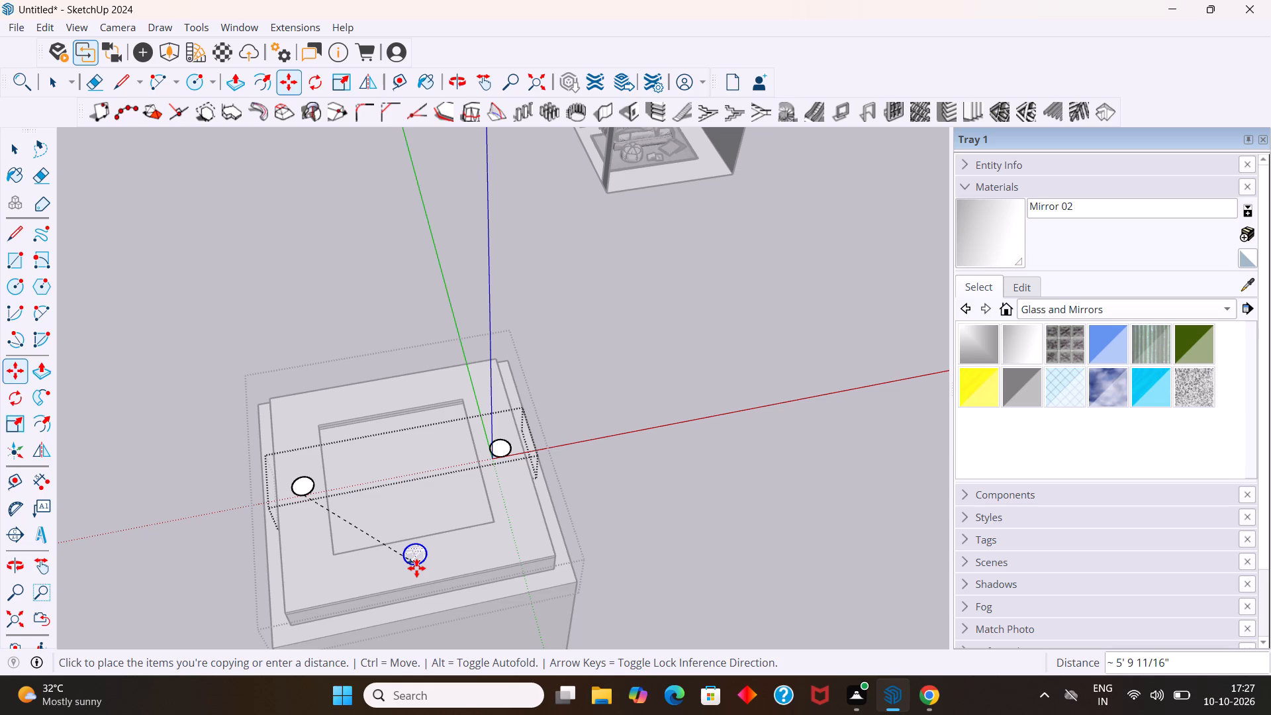
{"action": "left_click", "coordinate": [415, 569]}
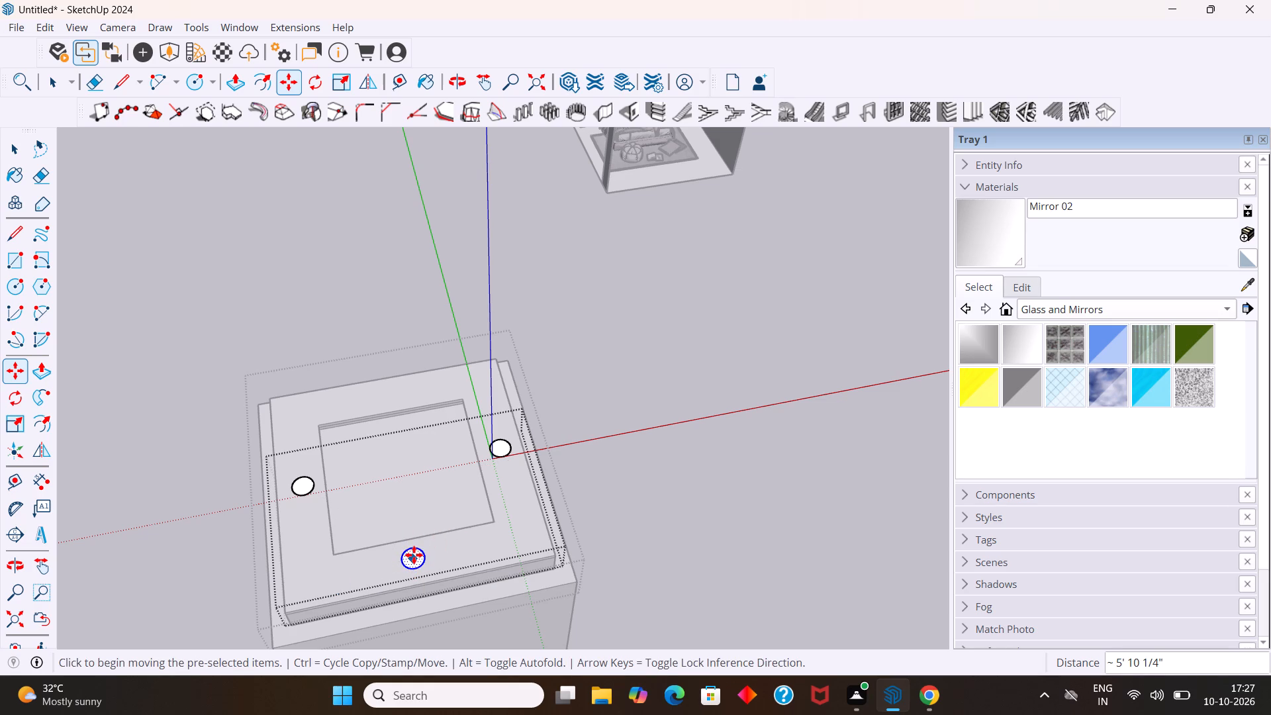
Copy the third disc about 8' 2" along the green axis to the last empty border and leave the disc group.
{"action": "left_click", "coordinate": [408, 551]}
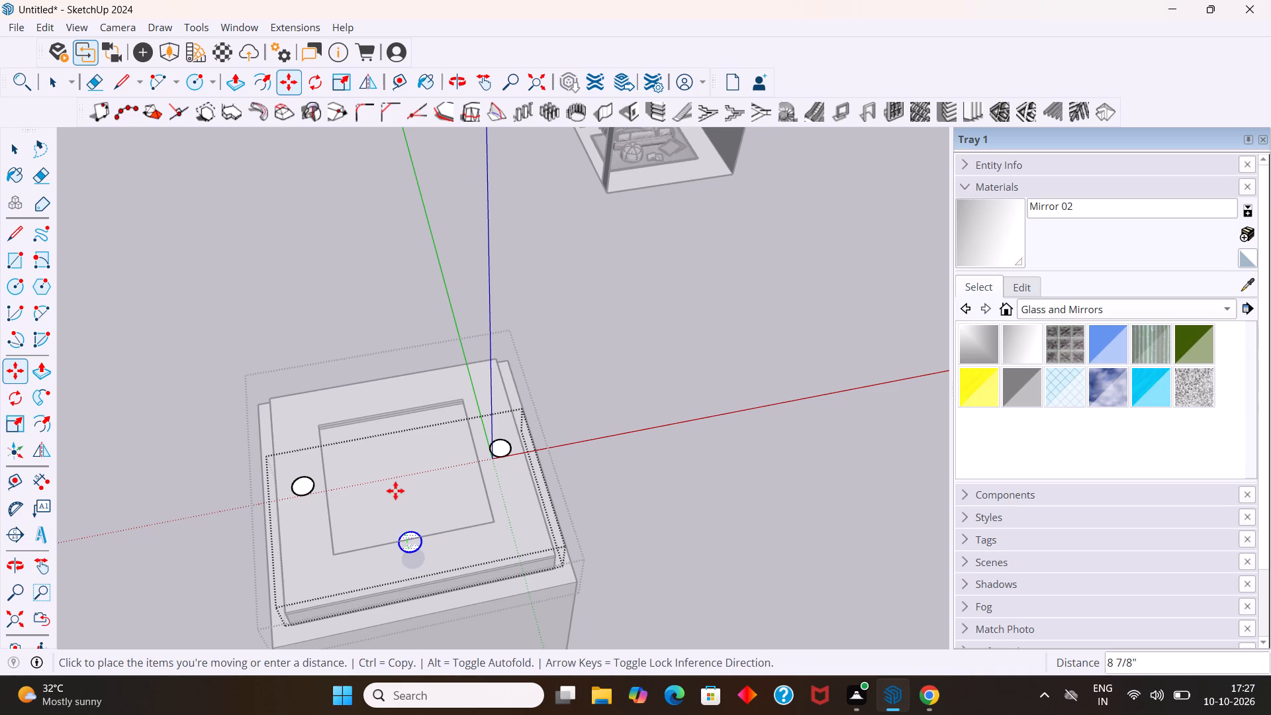
{"action": "scroll", "coordinate": [383, 407], "scroll_direction": "up", "scroll_amount": 3}
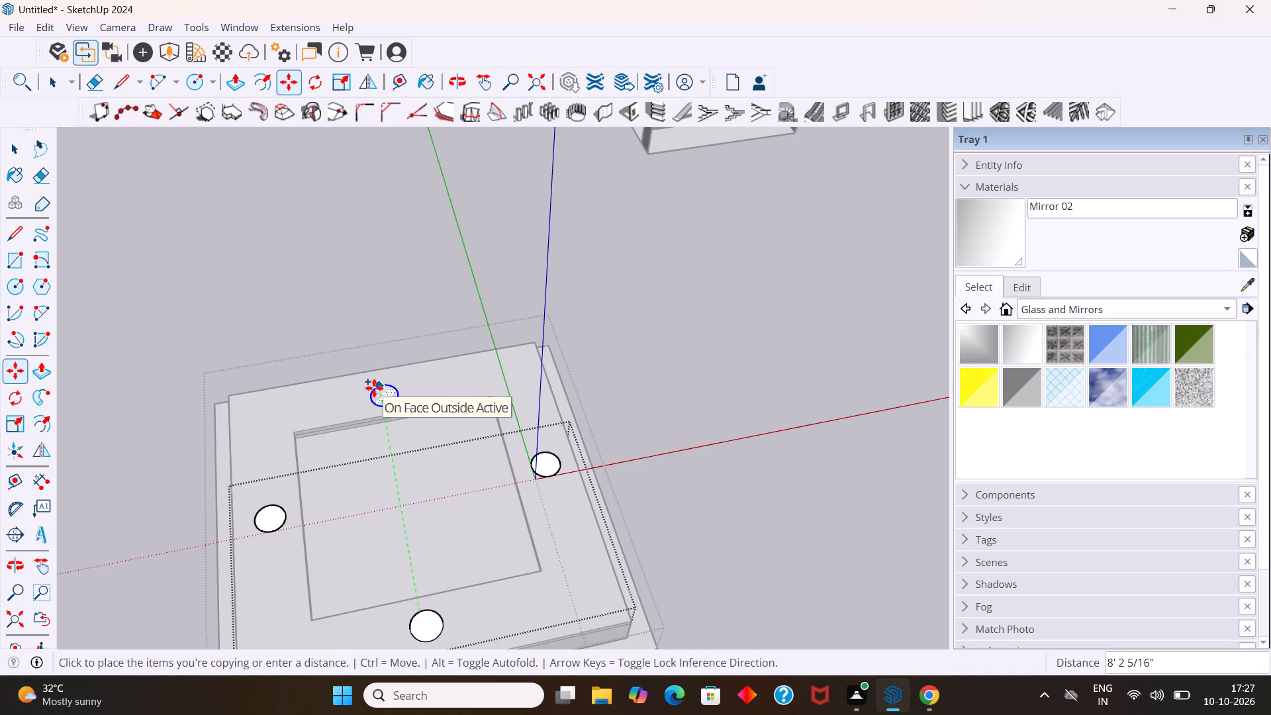
{"action": "left_click", "coordinate": [373, 387]}
{"action": "key", "text": "space"}
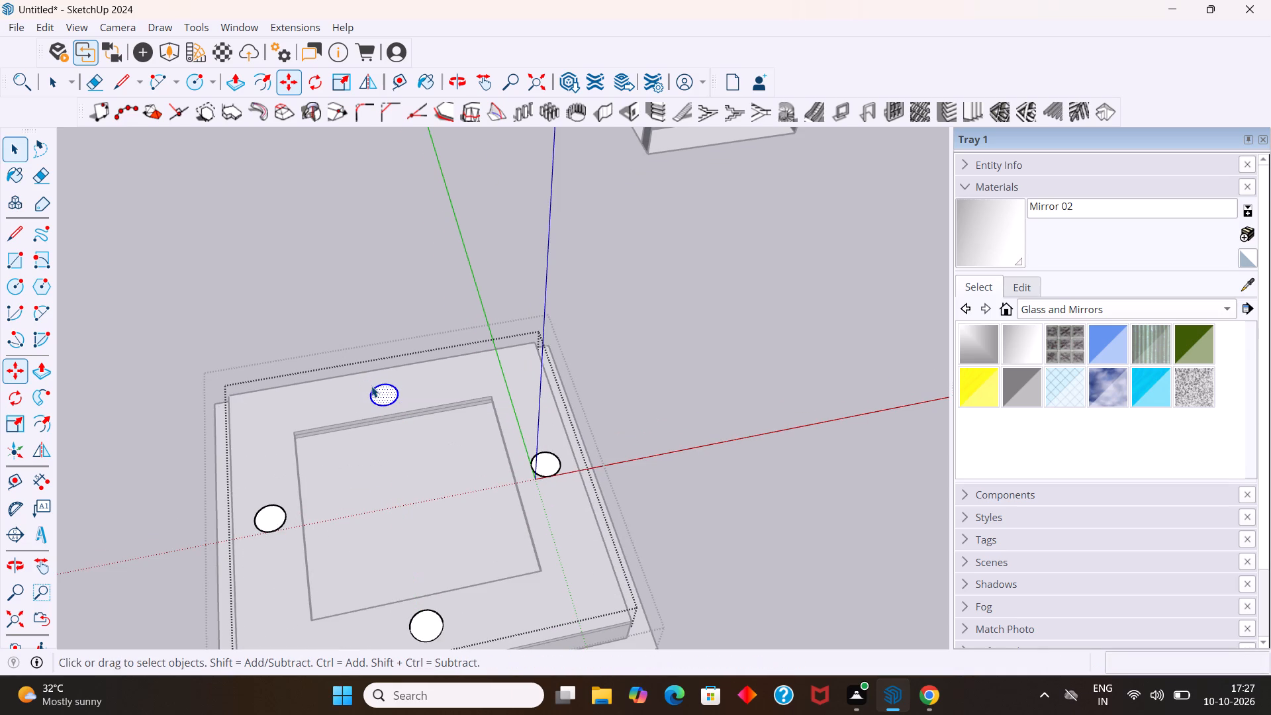
{"action": "left_click", "coordinate": [619, 372]}
Examine the slab with its four discs and the stepped inner walls and corner of the recess.
{"action": "scroll", "coordinate": [622, 385], "scroll_direction": "down", "scroll_amount": 8}
{"action": "middle_click_drag", "start_coordinate": [649, 549], "coordinate": [577, 465]}
{"action": "scroll", "coordinate": [491, 435], "scroll_direction": "up", "scroll_amount": 6}
{"action": "scroll", "coordinate": [457, 393], "scroll_direction": "up", "scroll_amount": 1}
{"action": "middle_click_drag", "start_coordinate": [457, 393], "coordinate": [333, 356]}
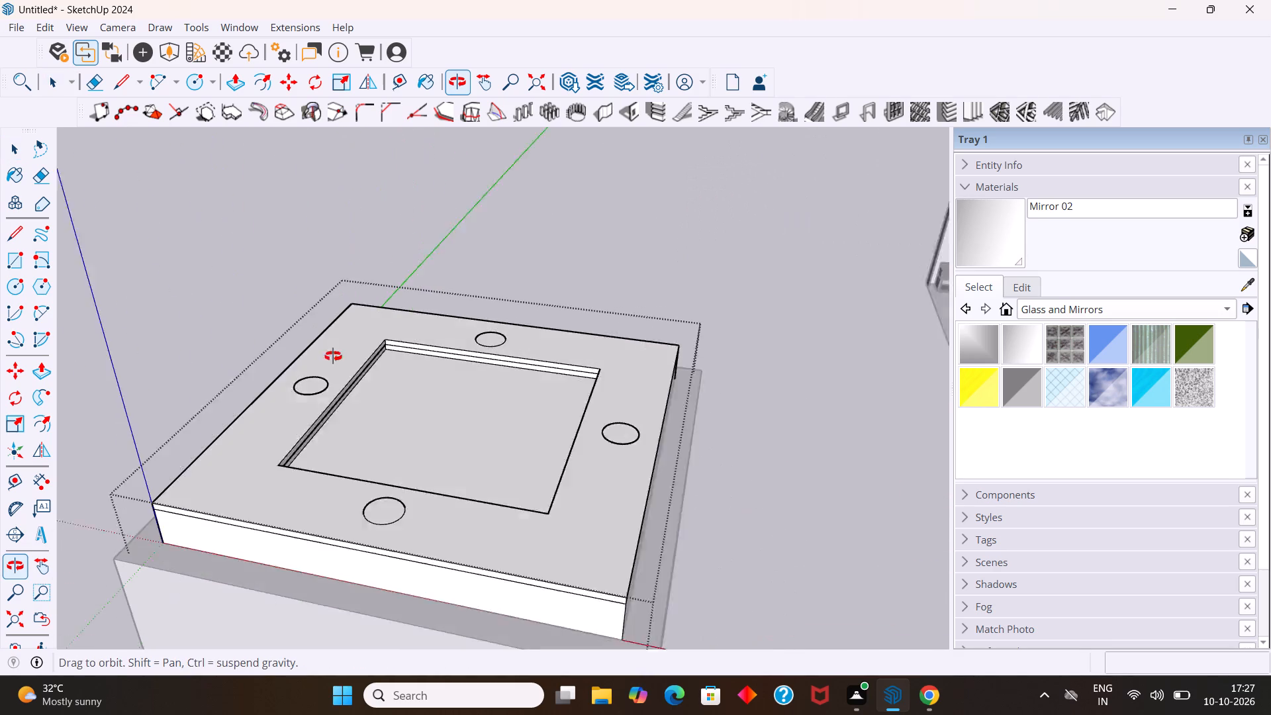
{"action": "middle_click_drag", "start_coordinate": [333, 356], "coordinate": [296, 339]}
{"action": "scroll", "coordinate": [383, 344], "scroll_direction": "up", "scroll_amount": 17}
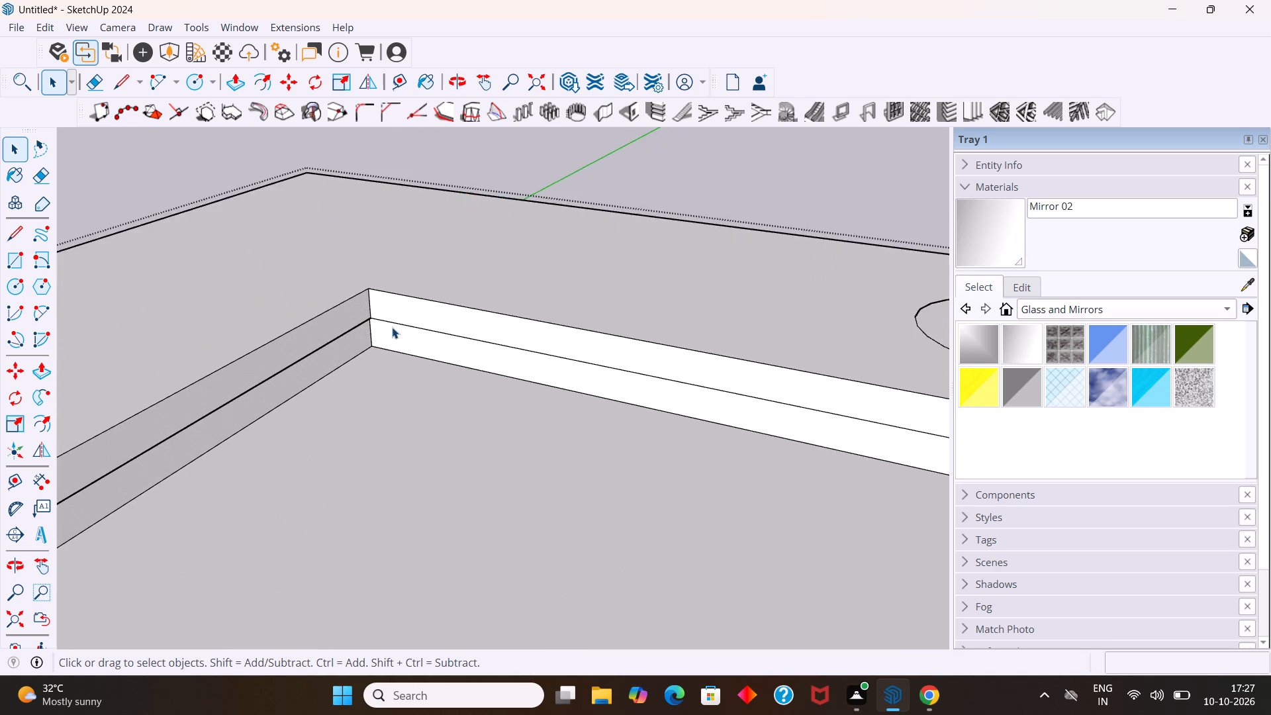
{"action": "scroll", "coordinate": [392, 327], "scroll_direction": "up", "scroll_amount": 3}
{"action": "middle_click_drag", "start_coordinate": [389, 325], "coordinate": [395, 259]}
{"action": "scroll", "coordinate": [377, 238], "scroll_direction": "up", "scroll_amount": 6}
{"action": "middle_click_drag", "start_coordinate": [373, 219], "coordinate": [375, 210]}
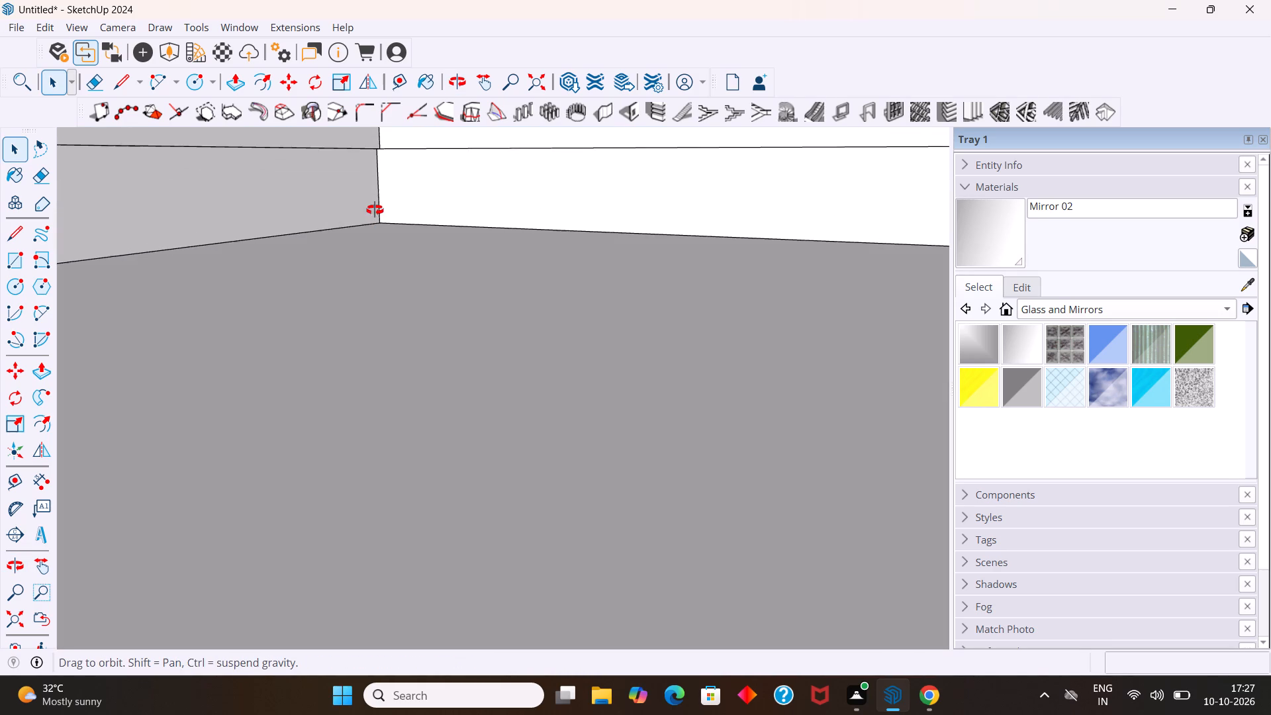
{"action": "middle_click_drag", "start_coordinate": [375, 210], "coordinate": [416, 179]}
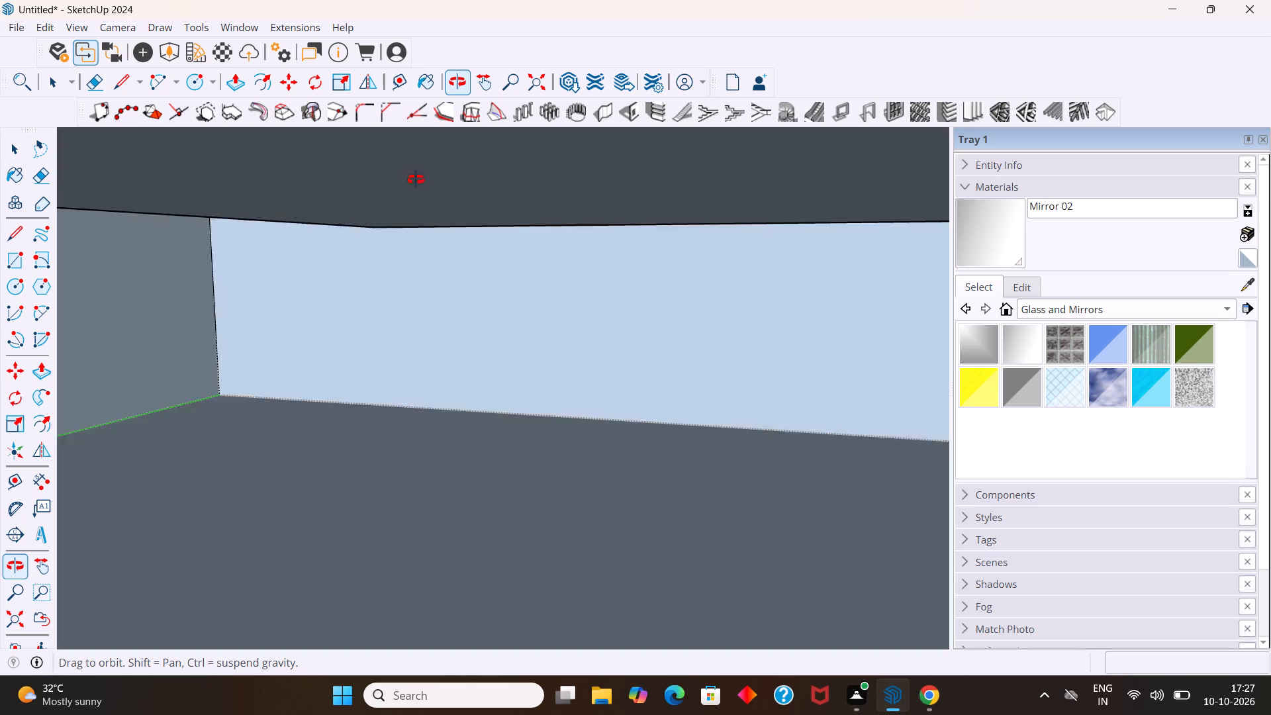
{"action": "middle_click_drag", "start_coordinate": [416, 179], "coordinate": [371, 261]}
{"action": "middle_click_drag", "start_coordinate": [305, 195], "coordinate": [311, 181]}
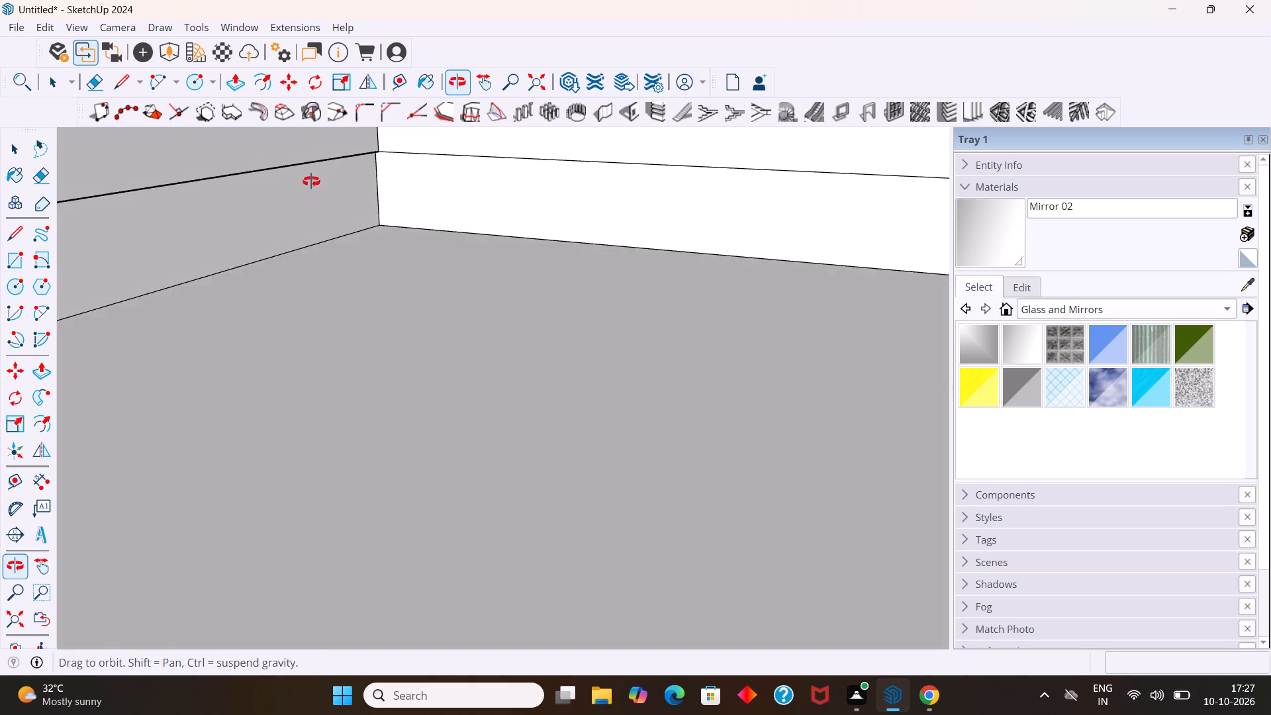
{"action": "middle_click_drag", "start_coordinate": [311, 181], "coordinate": [377, 203]}
{"action": "scroll", "coordinate": [370, 213], "scroll_direction": "down", "scroll_amount": 11}
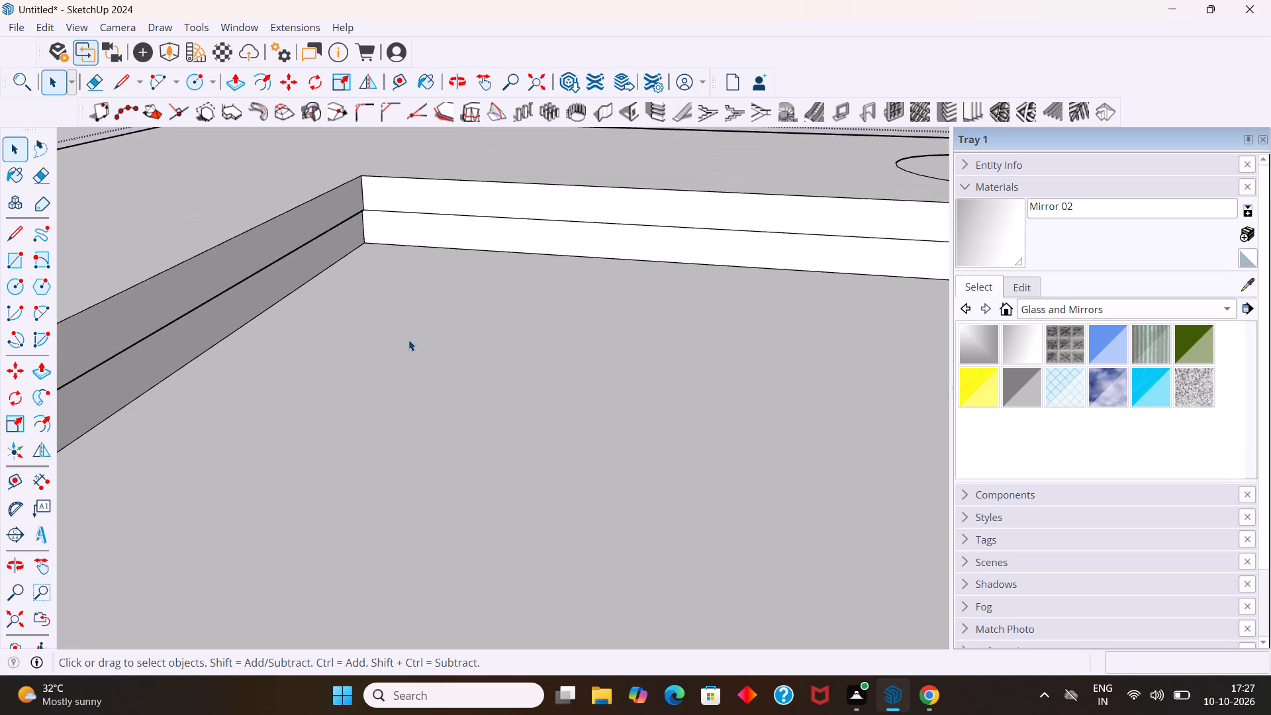
{"action": "scroll", "coordinate": [408, 340], "scroll_direction": "down", "scroll_amount": 14}
{"action": "scroll", "coordinate": [431, 317], "scroll_direction": "up", "scroll_amount": 1}
{"action": "scroll", "coordinate": [431, 318], "scroll_direction": "down", "scroll_amount": 6}
{"action": "middle_click_drag", "start_coordinate": [438, 340], "coordinate": [446, 369]}
{"action": "scroll", "coordinate": [439, 344], "scroll_direction": "down", "scroll_amount": 1}
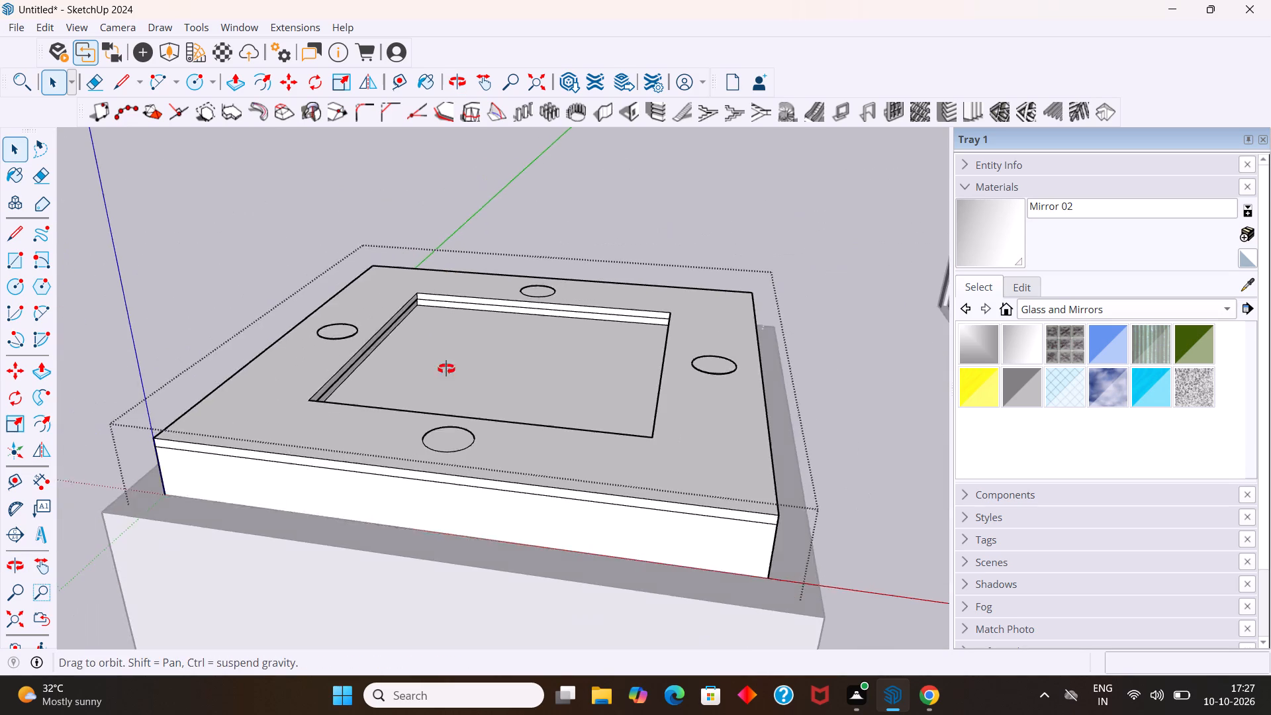
{"action": "middle_click_drag", "start_coordinate": [446, 369], "coordinate": [469, 443]}
{"action": "scroll", "coordinate": [469, 430], "scroll_direction": "down", "scroll_amount": 9}
{"action": "middle_click_drag", "start_coordinate": [475, 414], "coordinate": [494, 444]}
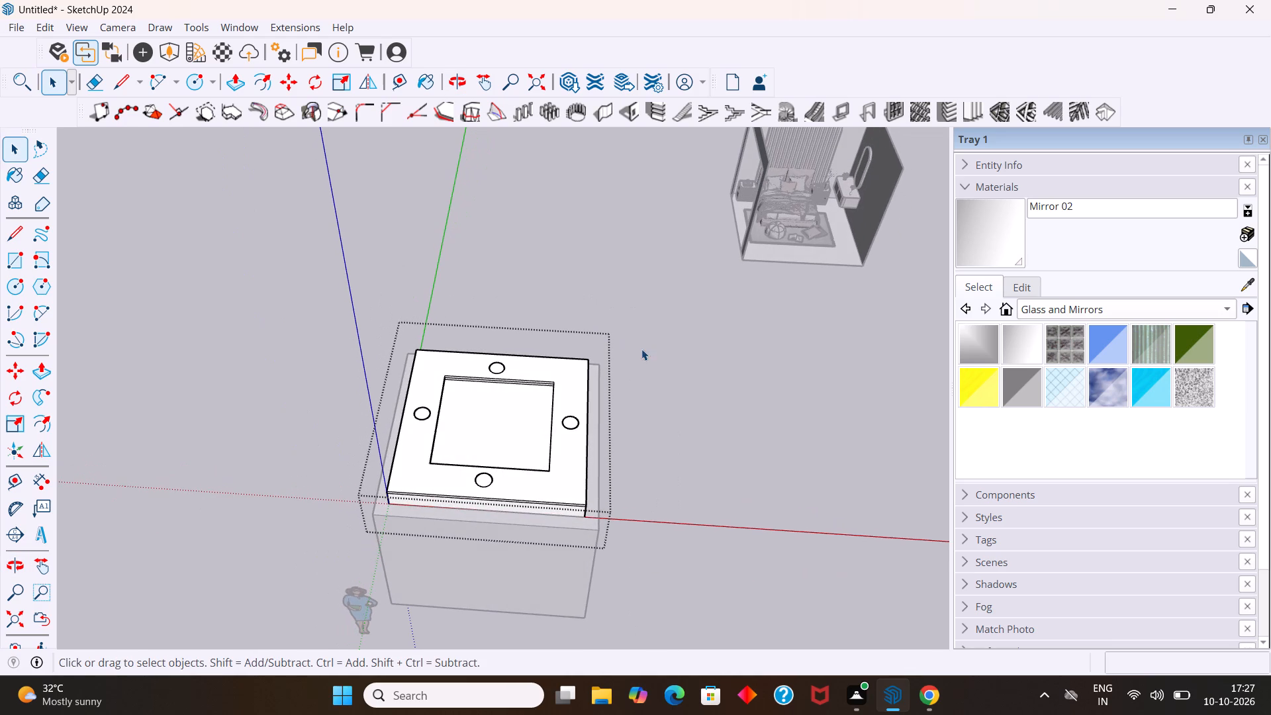
{"action": "scroll", "coordinate": [509, 375], "scroll_direction": "up", "scroll_amount": 1}
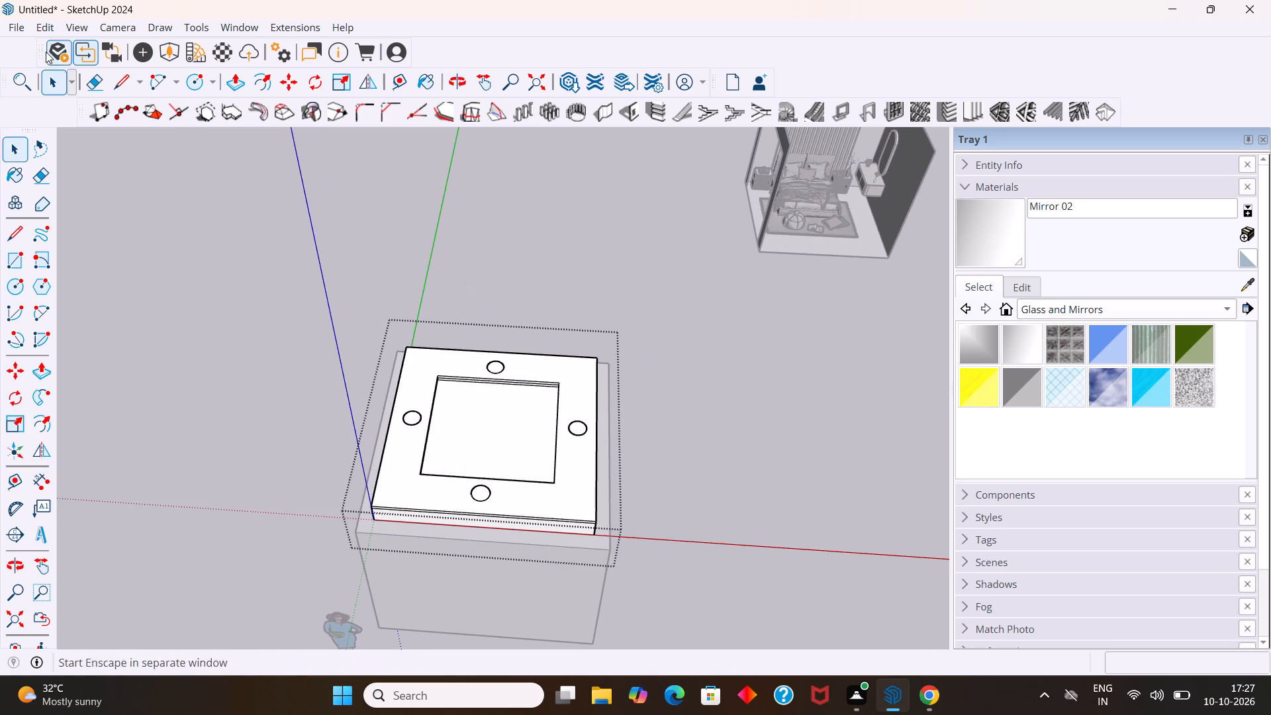
Import the Avation Styled Ceiling Fan model from Downloads and place it beside the slab.
{"action": "left_click", "coordinate": [23, 32]}
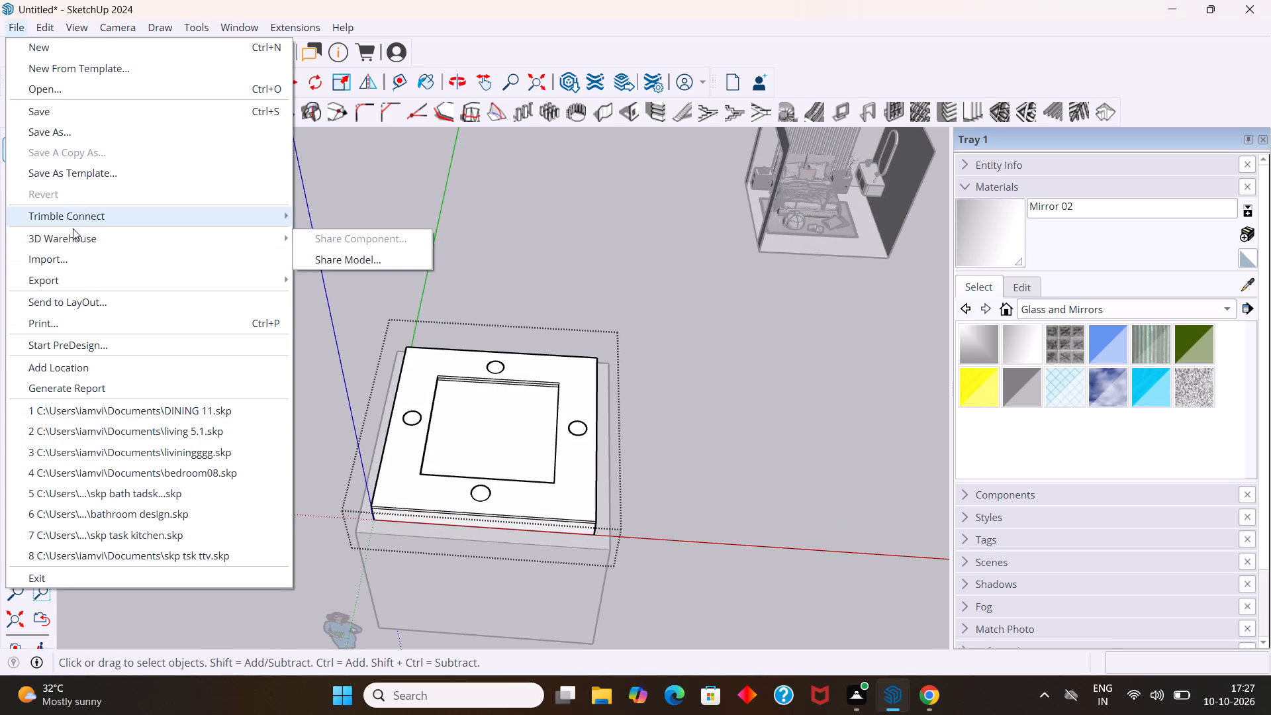
{"action": "left_click", "coordinate": [69, 254]}
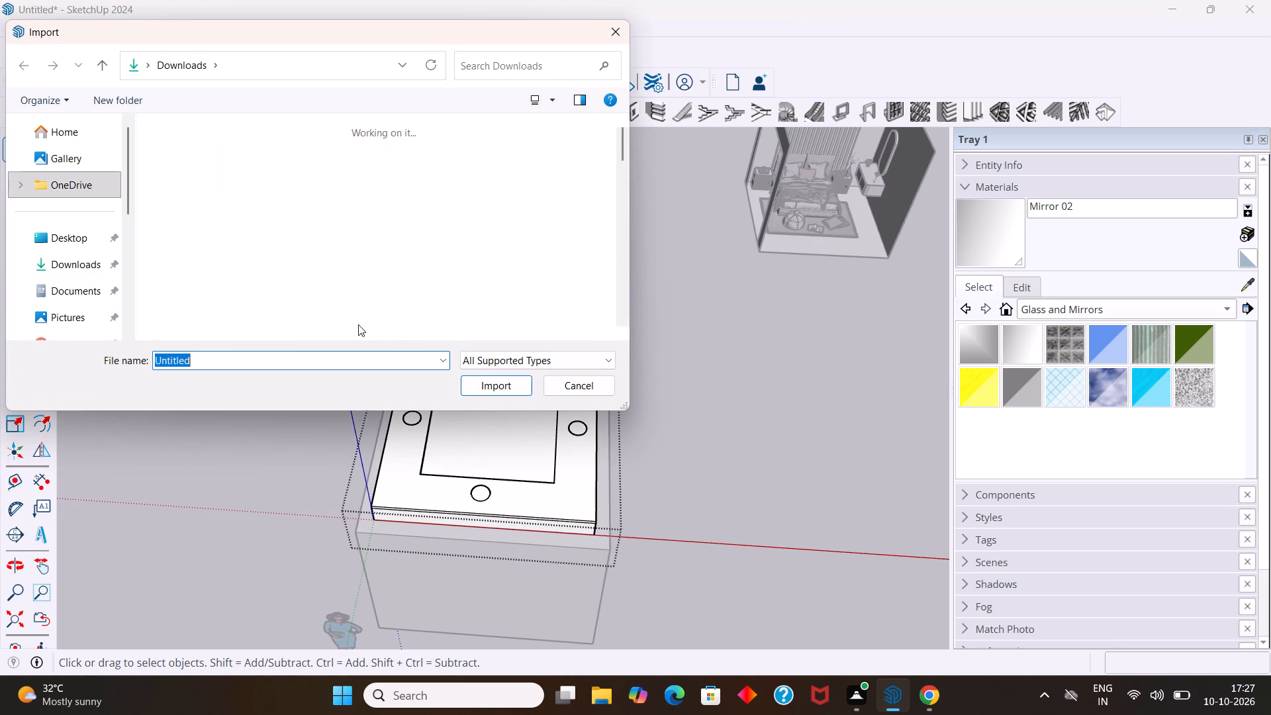
{"action": "scroll", "coordinate": [270, 239], "scroll_direction": "down", "scroll_amount": 7}
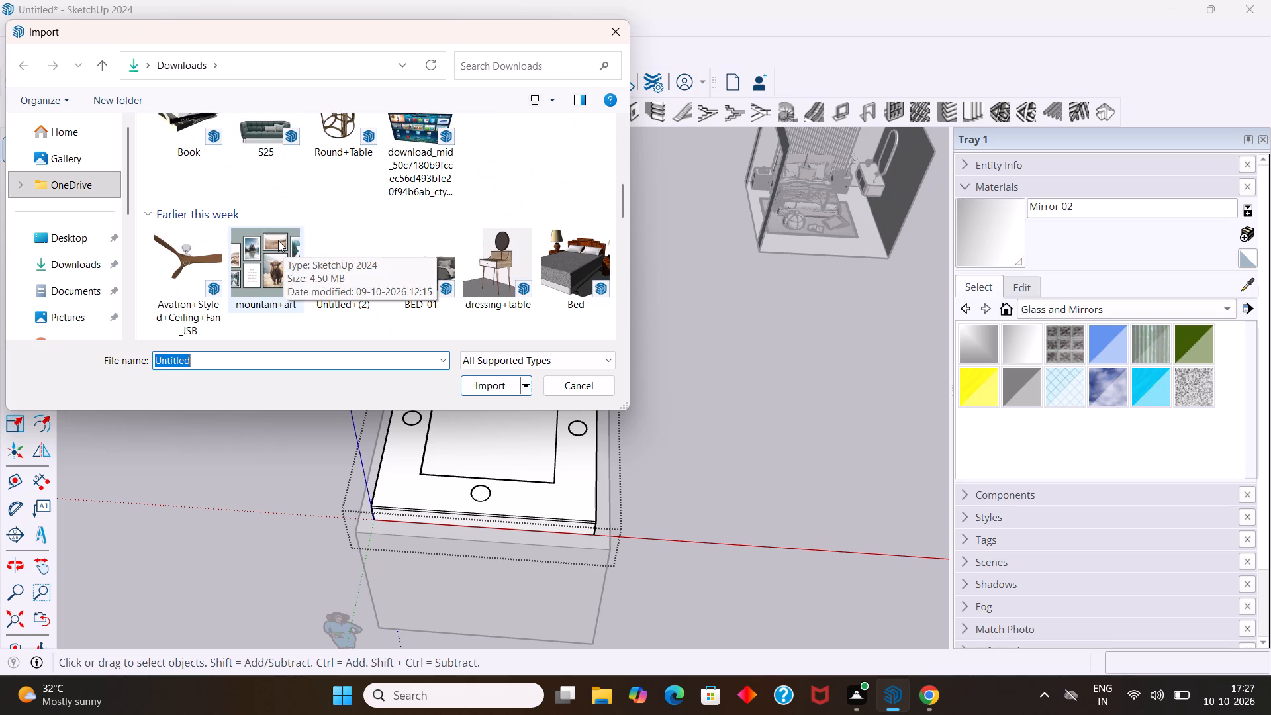
{"action": "left_click", "coordinate": [180, 266]}
{"action": "left_click", "coordinate": [487, 380]}
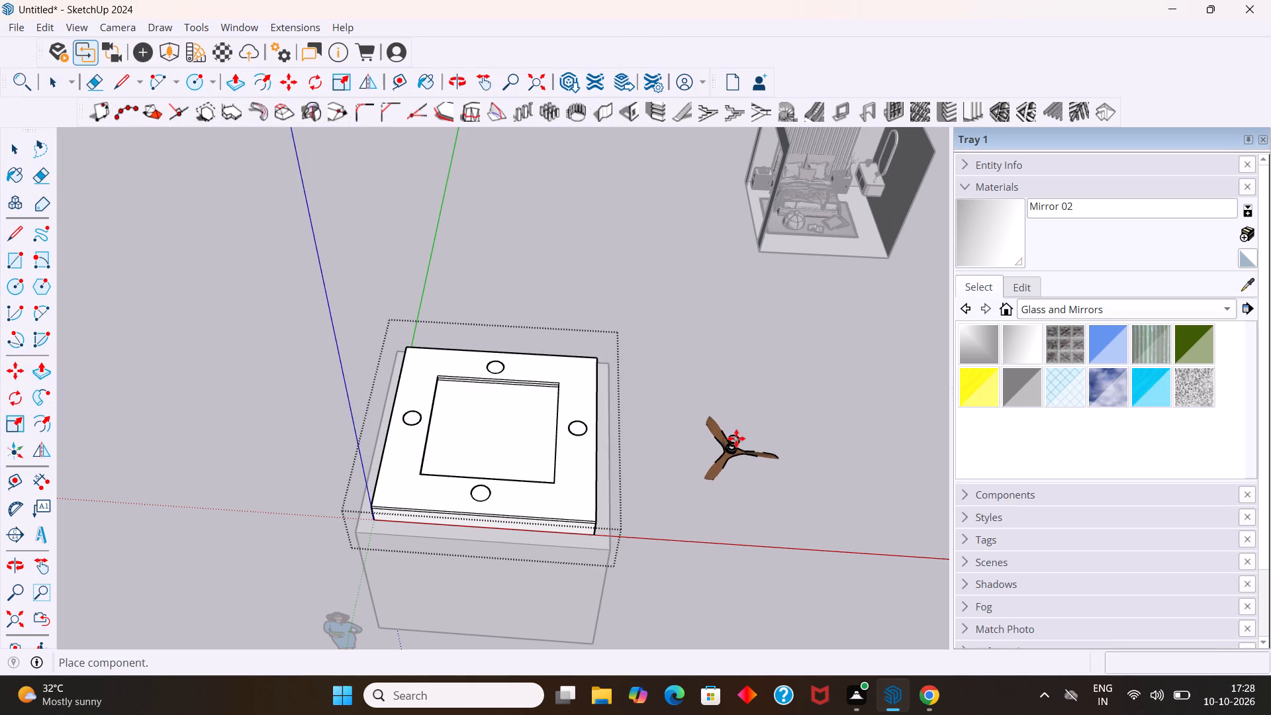
{"action": "left_click", "coordinate": [777, 415]}
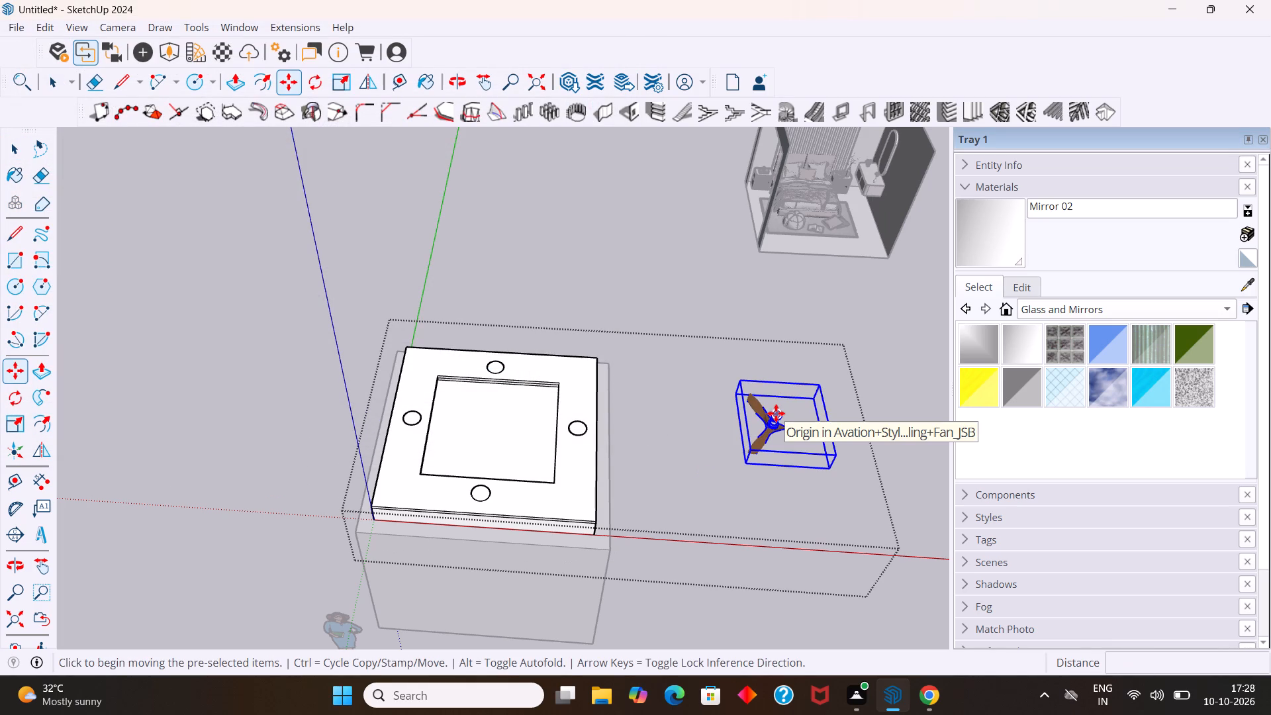
Flip the ceiling fan upside down about its horizontal plane.
{"action": "left_click", "coordinate": [36, 455]}
{"action": "left_click", "coordinate": [728, 463]}
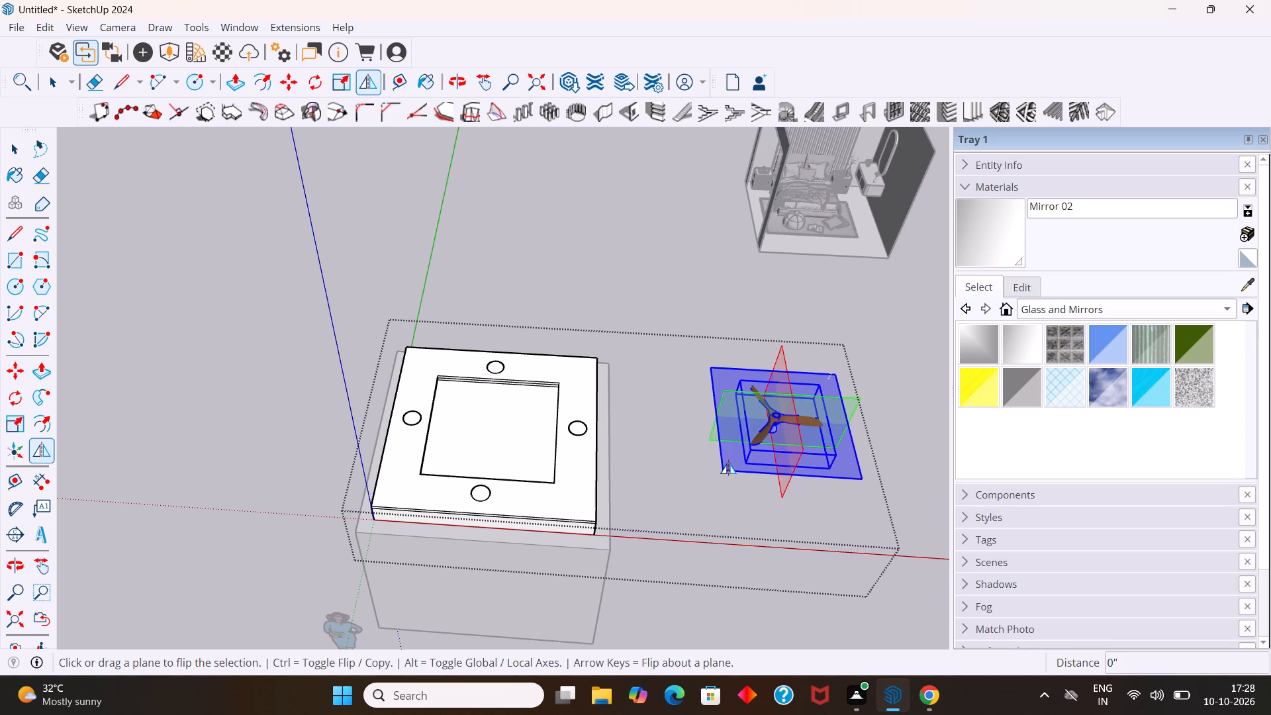
{"action": "key", "text": "space"}
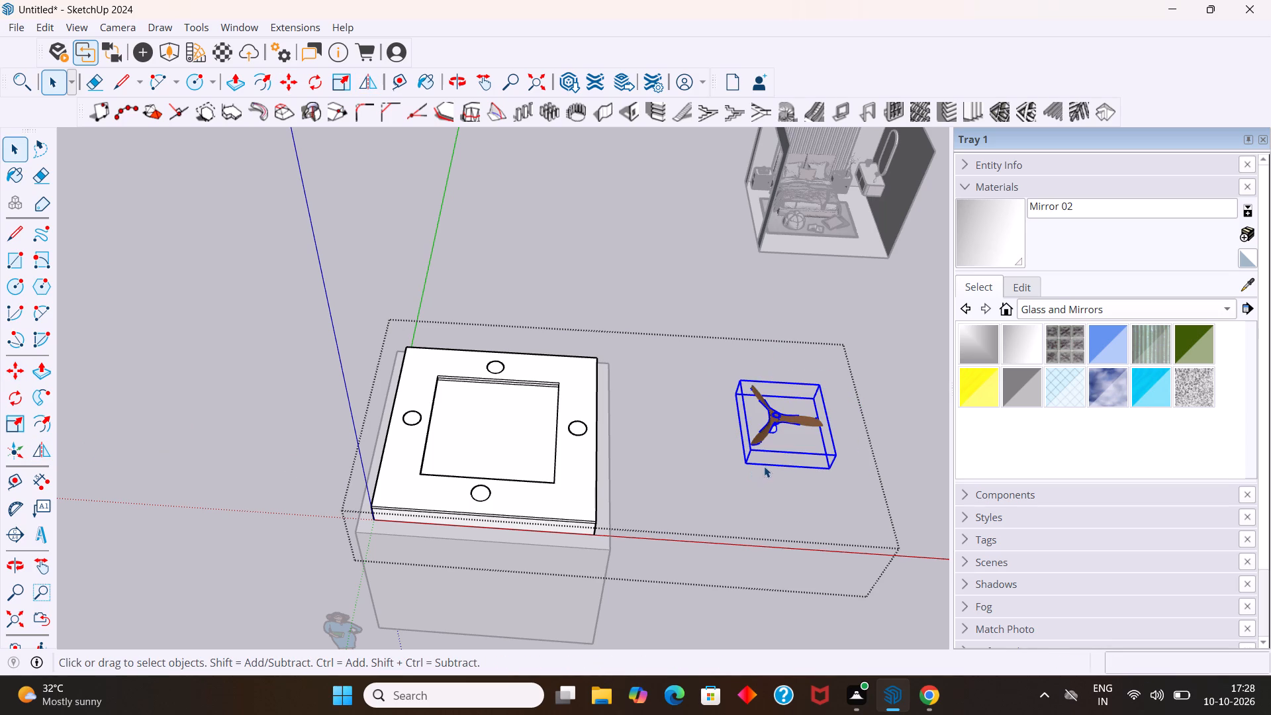
Move the ceiling fan about 15' 6" from beside the slab to over its central recess.
{"action": "key", "text": "m"}
{"action": "left_click", "coordinate": [742, 465]}
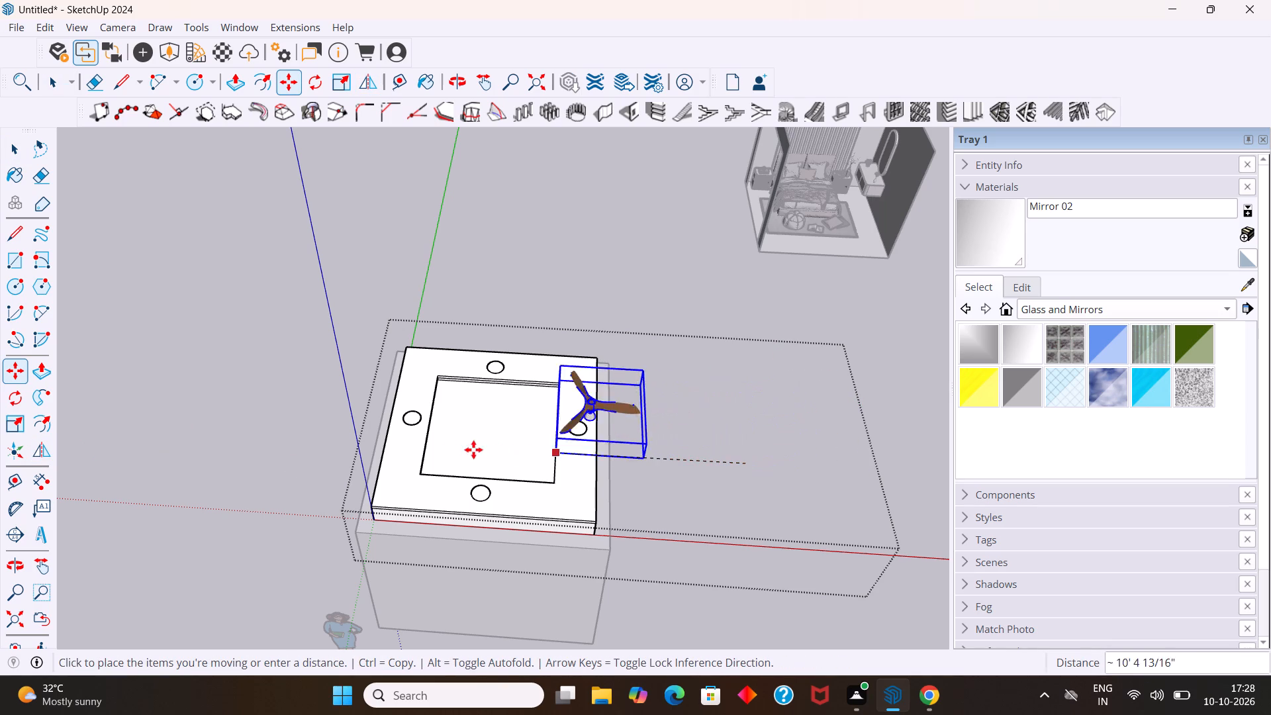
{"action": "scroll", "coordinate": [474, 435], "scroll_direction": "up", "scroll_amount": 5}
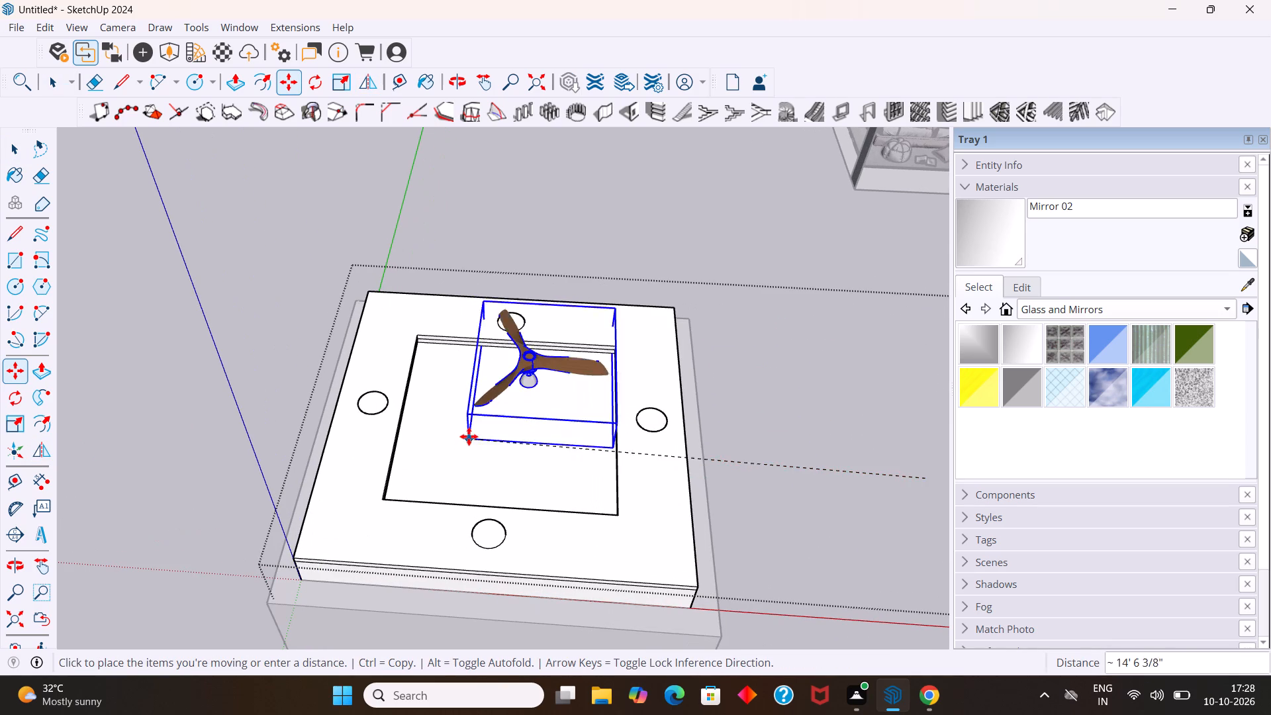
{"action": "middle_click_drag", "start_coordinate": [466, 454], "coordinate": [506, 311]}
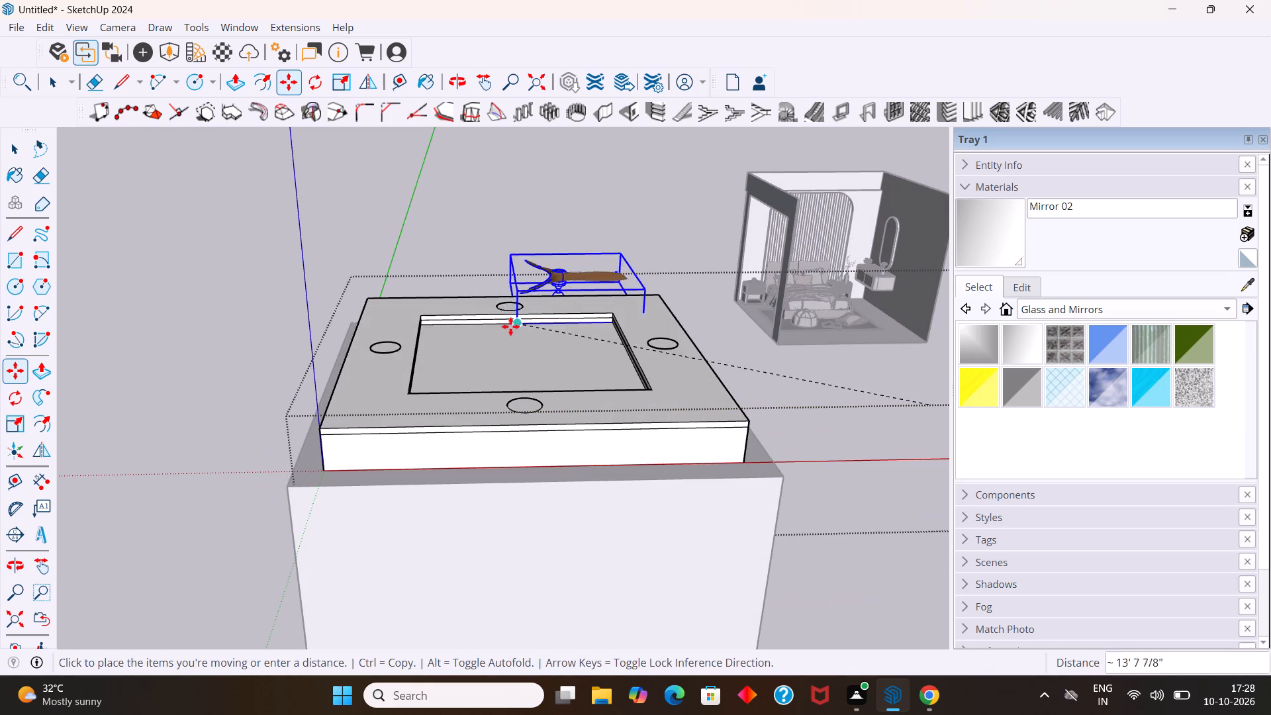
{"action": "left_click", "coordinate": [455, 377]}
{"action": "key", "text": "space"}
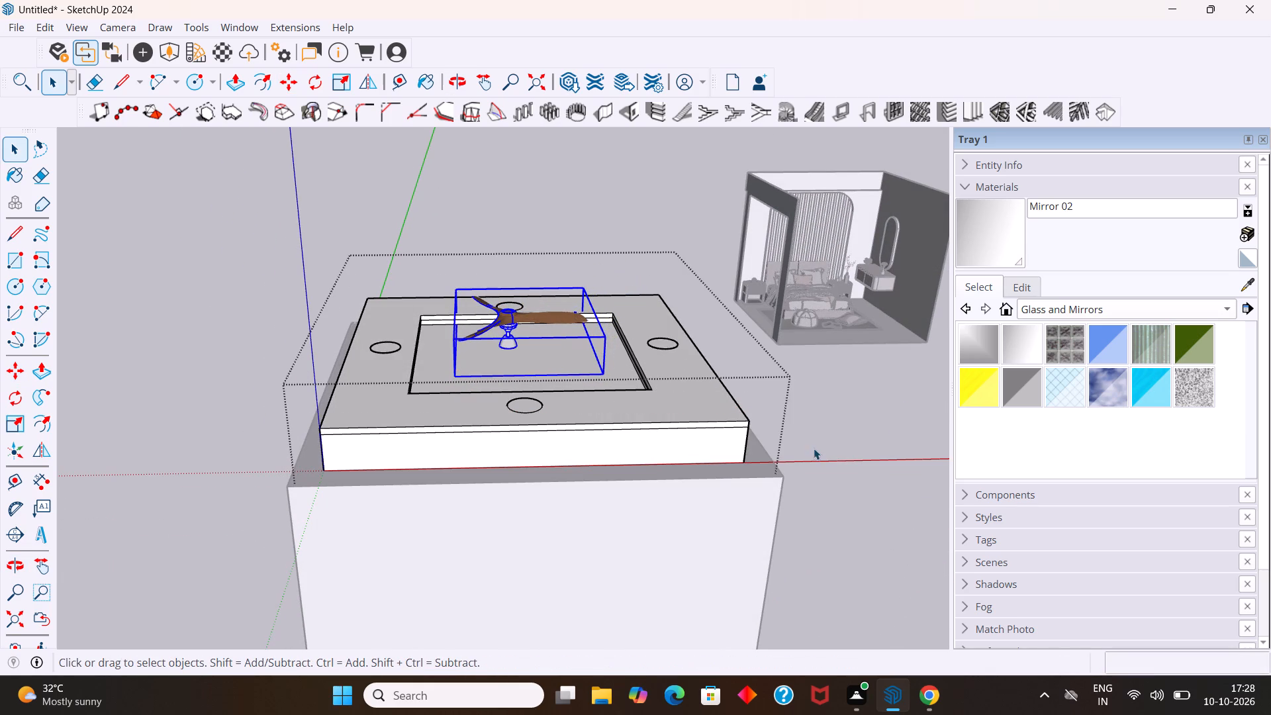
{"action": "left_click", "coordinate": [832, 412]}
Examine the ceiling fan's height and position over the slab's recess from the side and from above.
{"action": "scroll", "coordinate": [708, 403], "scroll_direction": "down", "scroll_amount": 3}
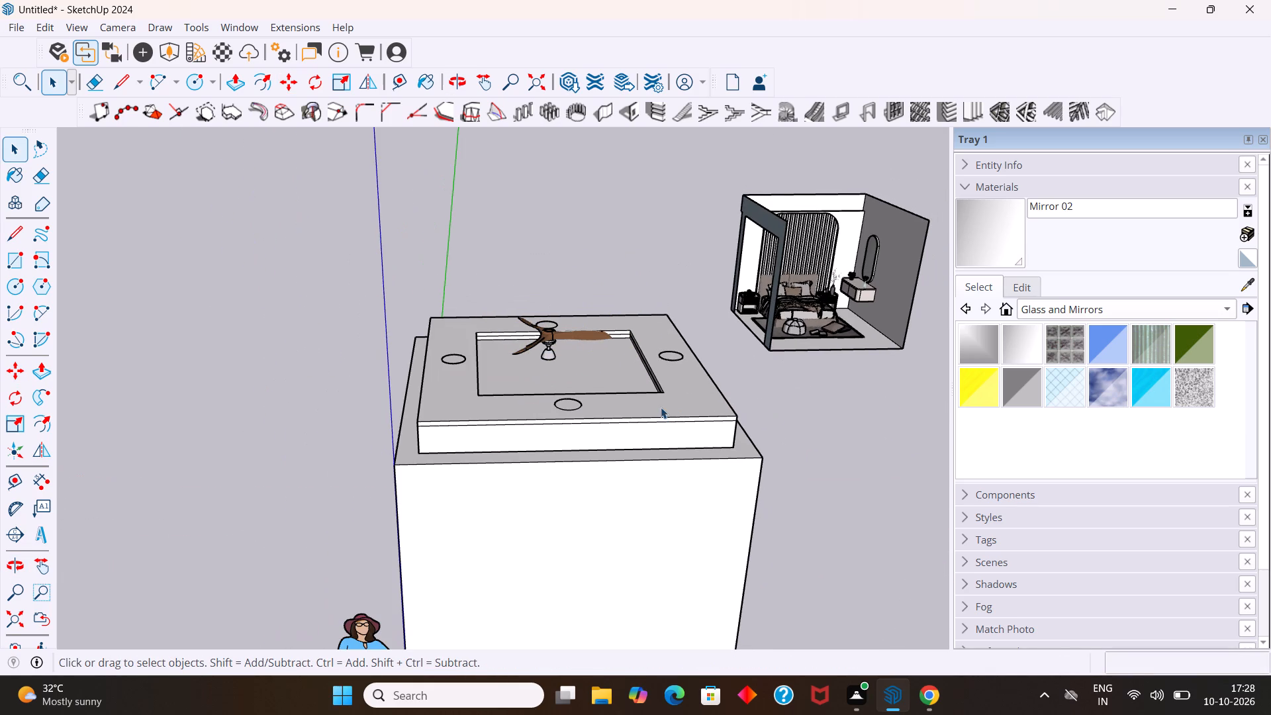
{"action": "scroll", "coordinate": [585, 383], "scroll_direction": "up", "scroll_amount": 2}
{"action": "middle_click_drag", "start_coordinate": [585, 382], "coordinate": [576, 324]}
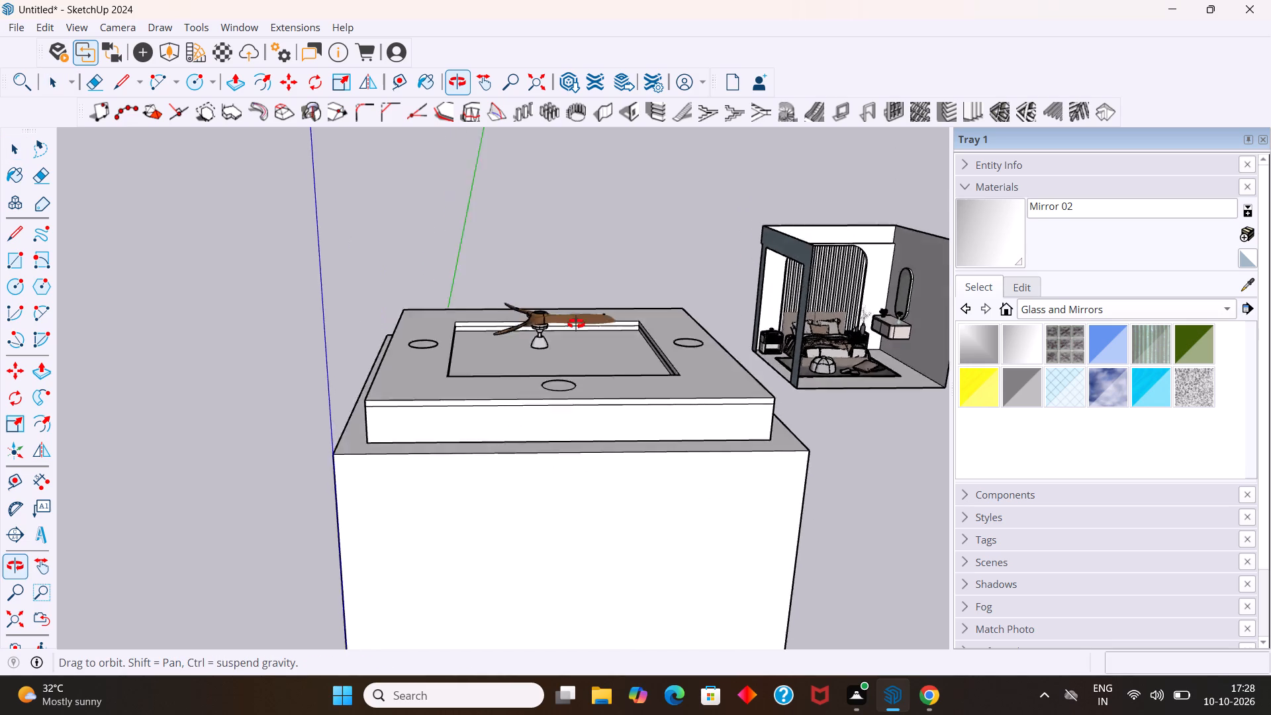
{"action": "middle_click_drag", "start_coordinate": [576, 324], "coordinate": [567, 339]}
{"action": "scroll", "coordinate": [541, 337], "scroll_direction": "up", "scroll_amount": 10}
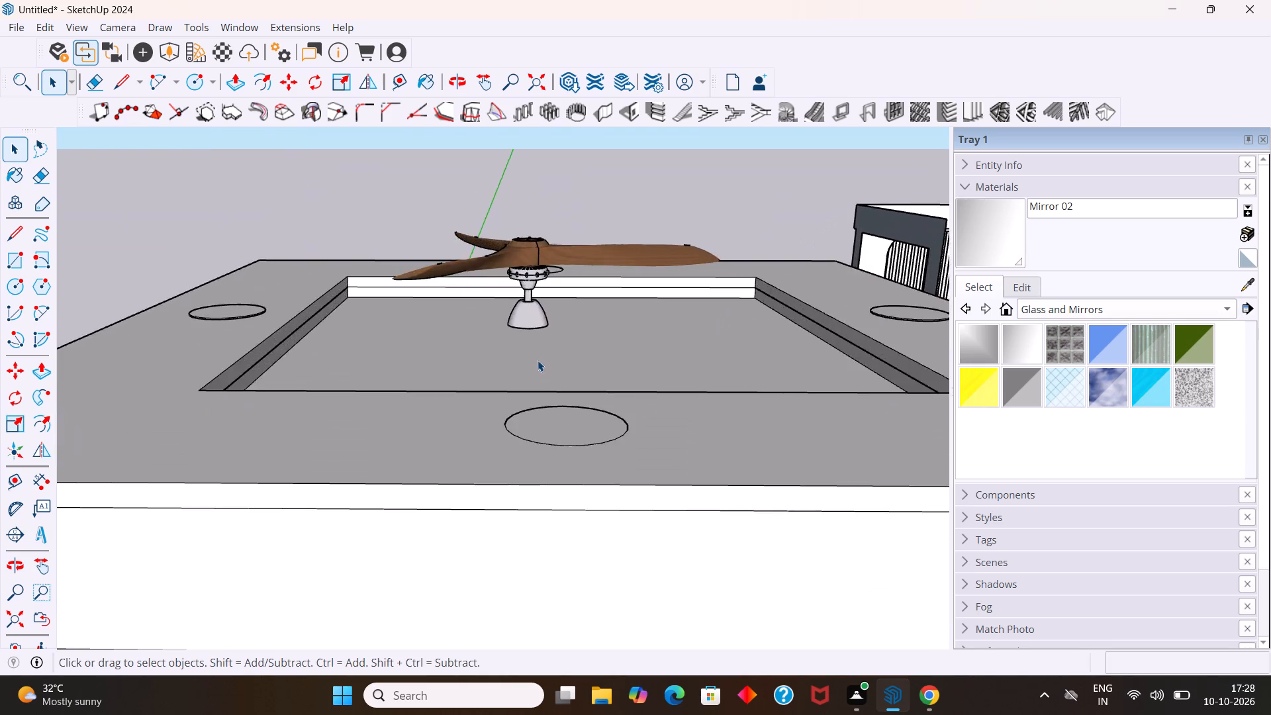
{"action": "middle_click_drag", "start_coordinate": [538, 359], "coordinate": [521, 344]}
{"action": "scroll", "coordinate": [512, 310], "scroll_direction": "up", "scroll_amount": 3}
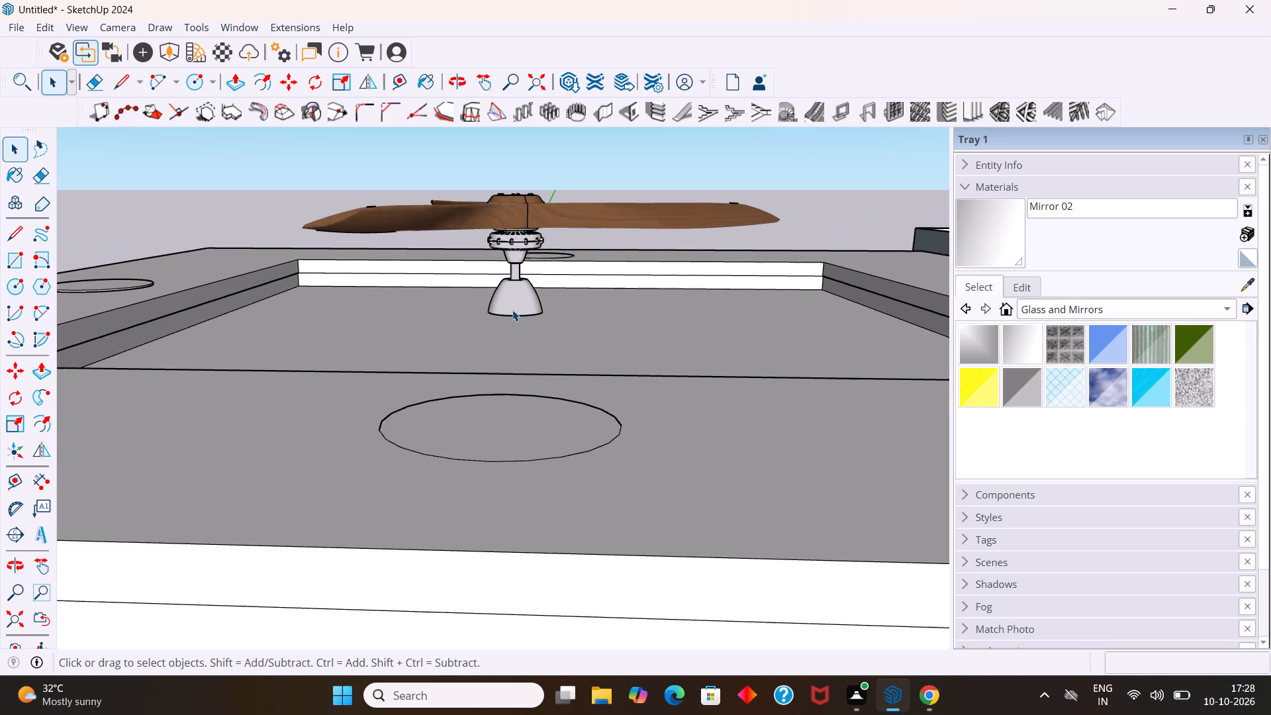
{"action": "scroll", "coordinate": [512, 310], "scroll_direction": "up", "scroll_amount": 2}
{"action": "middle_click_drag", "start_coordinate": [513, 310], "coordinate": [508, 387]}
{"action": "scroll", "coordinate": [507, 387], "scroll_direction": "down", "scroll_amount": 9}
{"action": "middle_click_drag", "start_coordinate": [531, 320], "coordinate": [531, 317]}
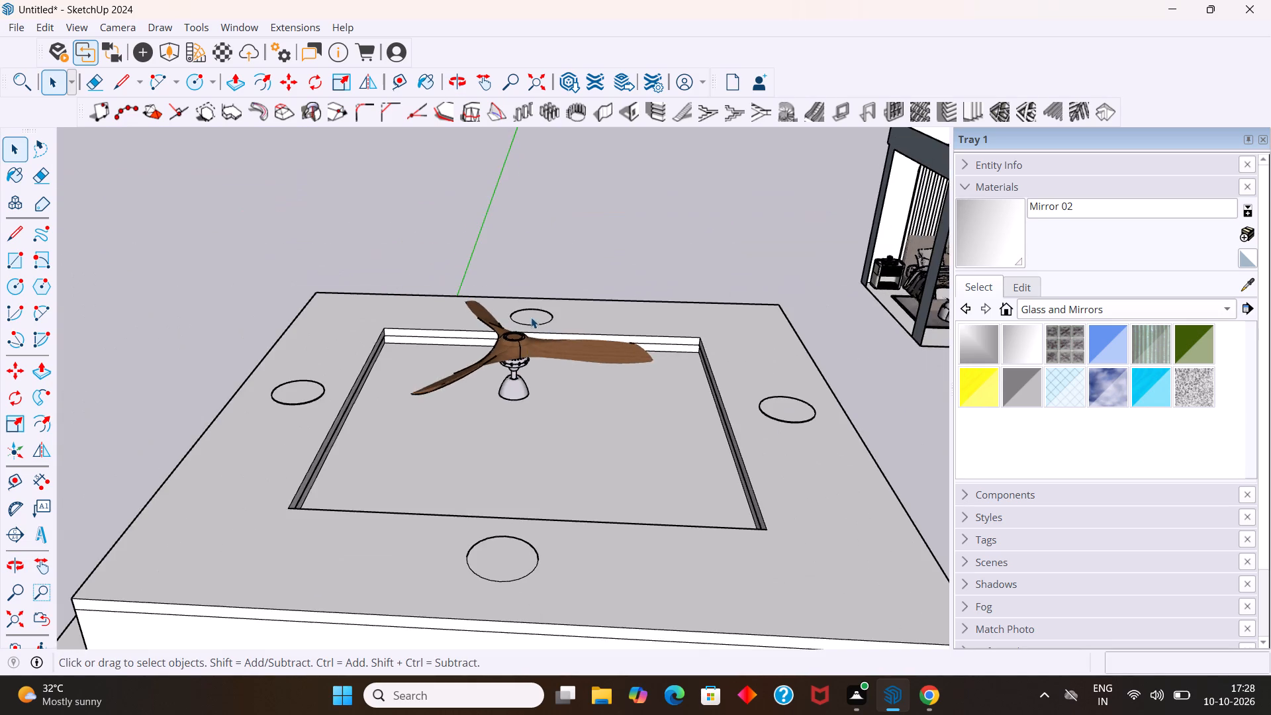
{"action": "middle_click_drag", "start_coordinate": [531, 317], "coordinate": [524, 535]}
{"action": "scroll", "coordinate": [540, 489], "scroll_direction": "down", "scroll_amount": 11}
{"action": "middle_click_drag", "start_coordinate": [543, 452], "coordinate": [552, 520]}
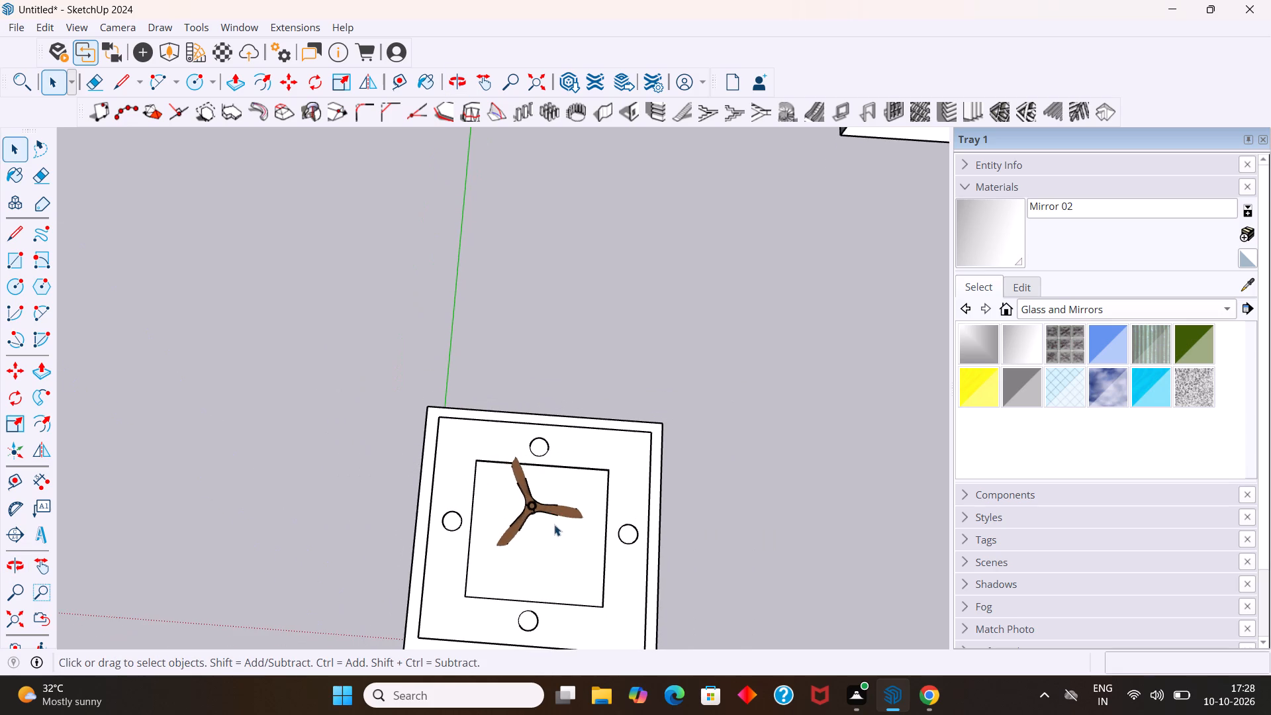
Reopen the slab group and shift the ceiling fan slightly along the green axis toward the middle of the recess.
{"action": "left_click", "coordinate": [542, 508]}
{"action": "left_click", "coordinate": [753, 518]}
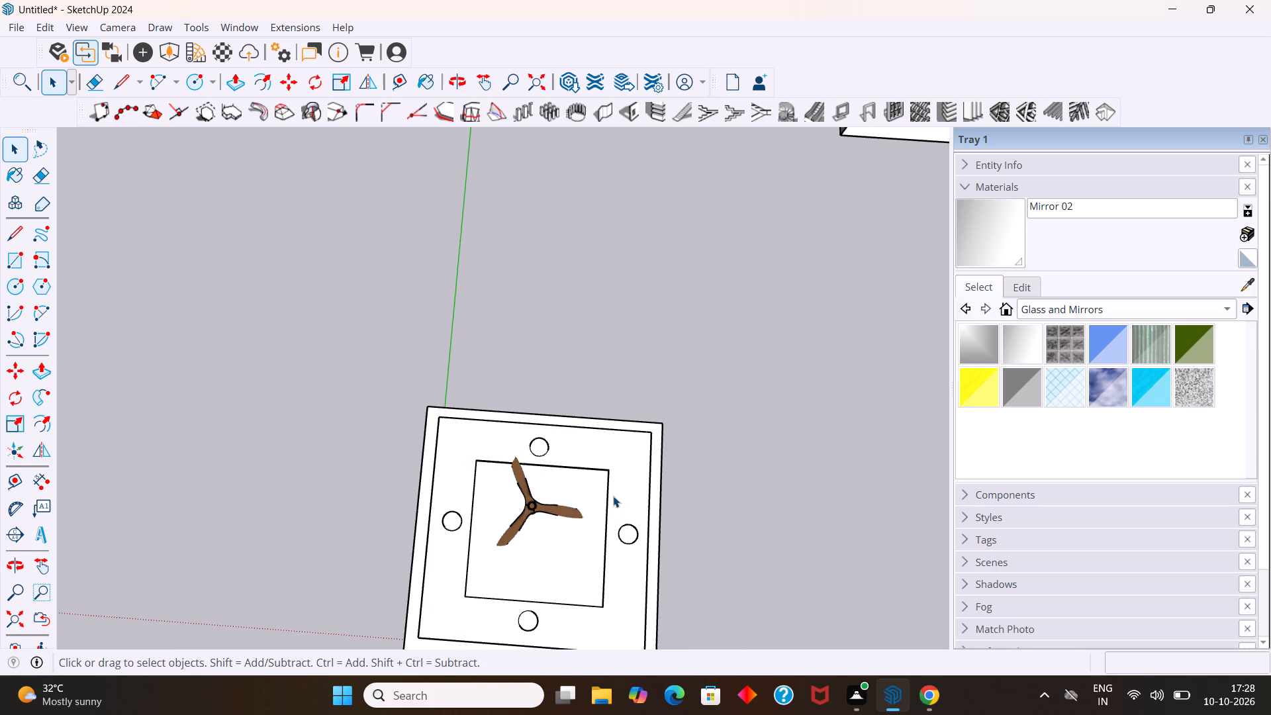
{"action": "double_click", "coordinate": [618, 492]}
{"action": "scroll", "coordinate": [583, 508], "scroll_direction": "up", "scroll_amount": 3}
{"action": "left_click", "coordinate": [534, 510]}
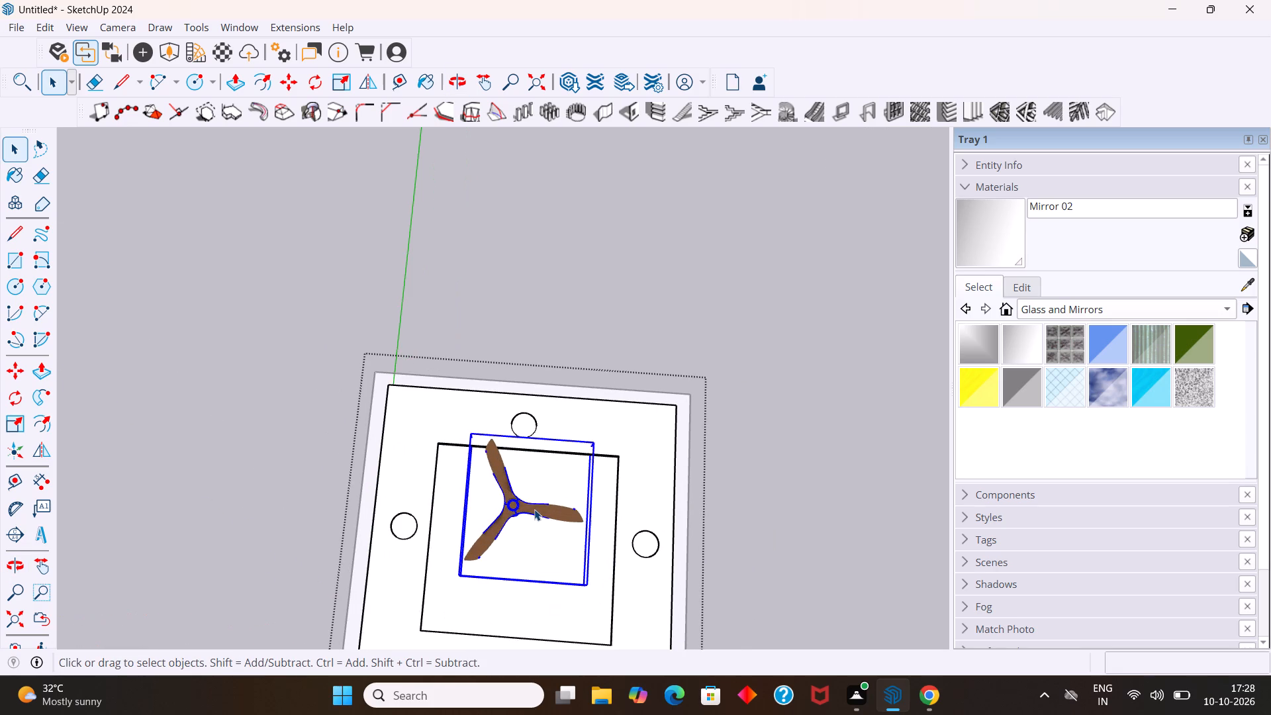
{"action": "key", "text": "m"}
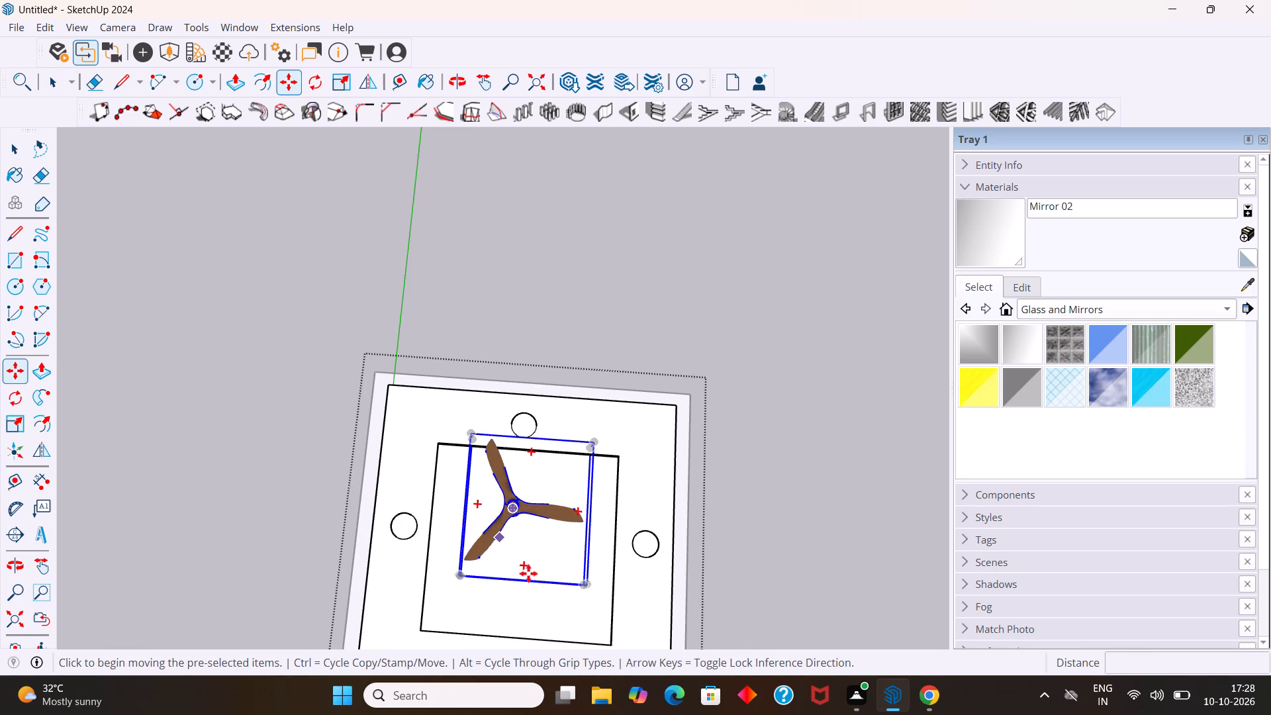
{"action": "middle_click_drag", "start_coordinate": [530, 596], "coordinate": [563, 428]}
{"action": "left_click_drag", "start_coordinate": [557, 469], "coordinate": [561, 487]}
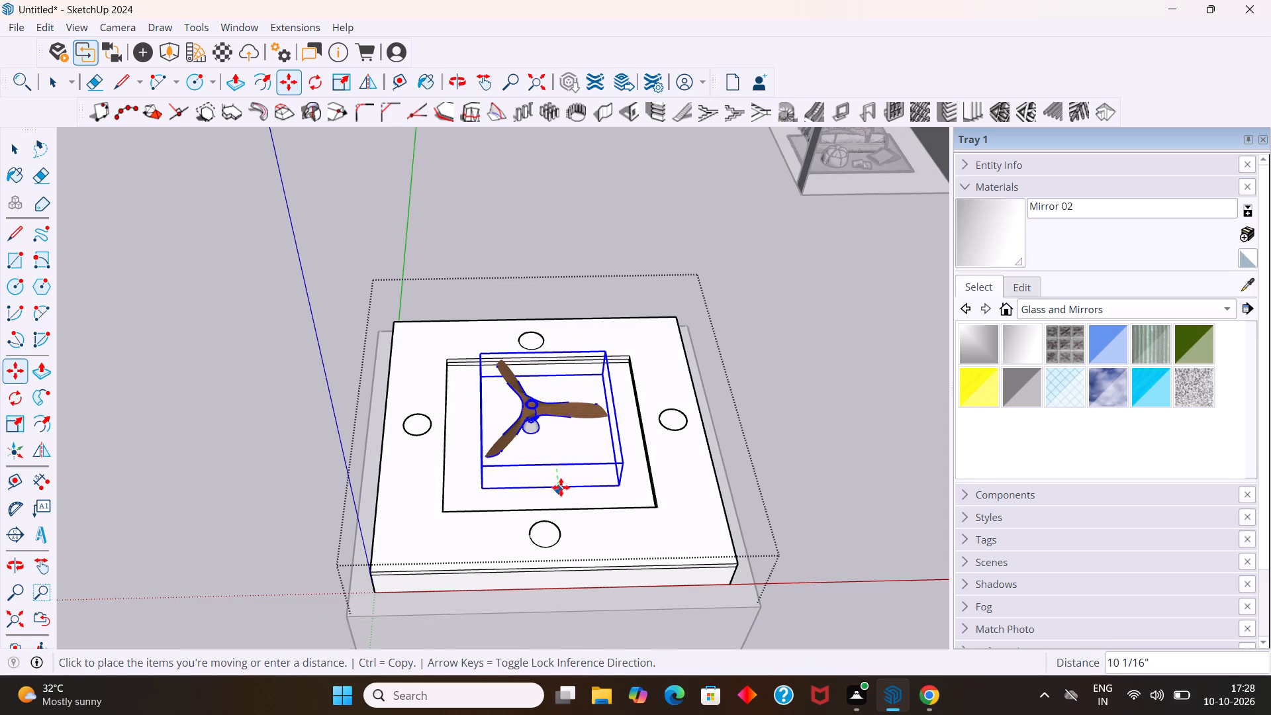
{"action": "left_click_drag", "start_coordinate": [561, 487], "coordinate": [561, 485]}
{"action": "key", "text": "space"}
{"action": "left_click", "coordinate": [822, 485]}
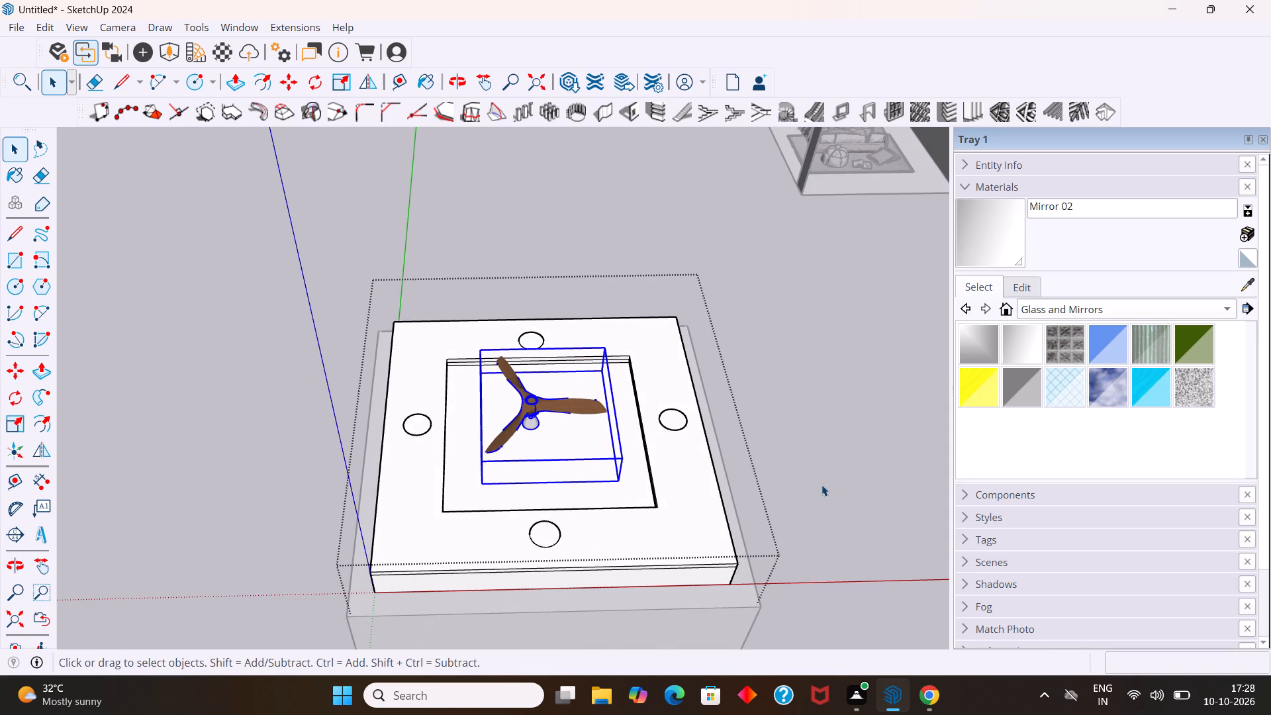
Examine the ceiling block with its fan and the furnished bedroom standing apart from it.
{"action": "scroll", "coordinate": [769, 466], "scroll_direction": "down", "scroll_amount": 5}
{"action": "scroll", "coordinate": [716, 447], "scroll_direction": "down", "scroll_amount": 4}
{"action": "middle_click_drag", "start_coordinate": [801, 479], "coordinate": [767, 406]}
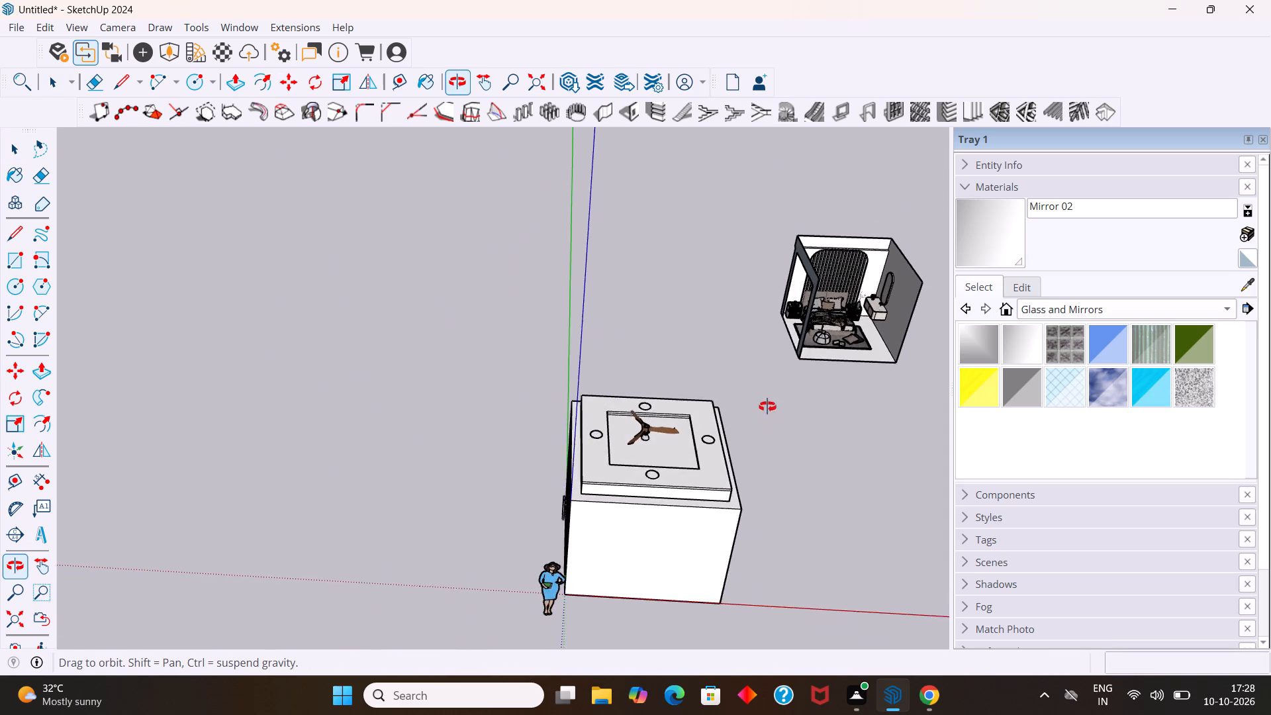
{"action": "middle_click_drag", "start_coordinate": [767, 406], "coordinate": [766, 405]}
{"action": "scroll", "coordinate": [756, 391], "scroll_direction": "down", "scroll_amount": 4}
{"action": "scroll", "coordinate": [715, 445], "scroll_direction": "up", "scroll_amount": 4}
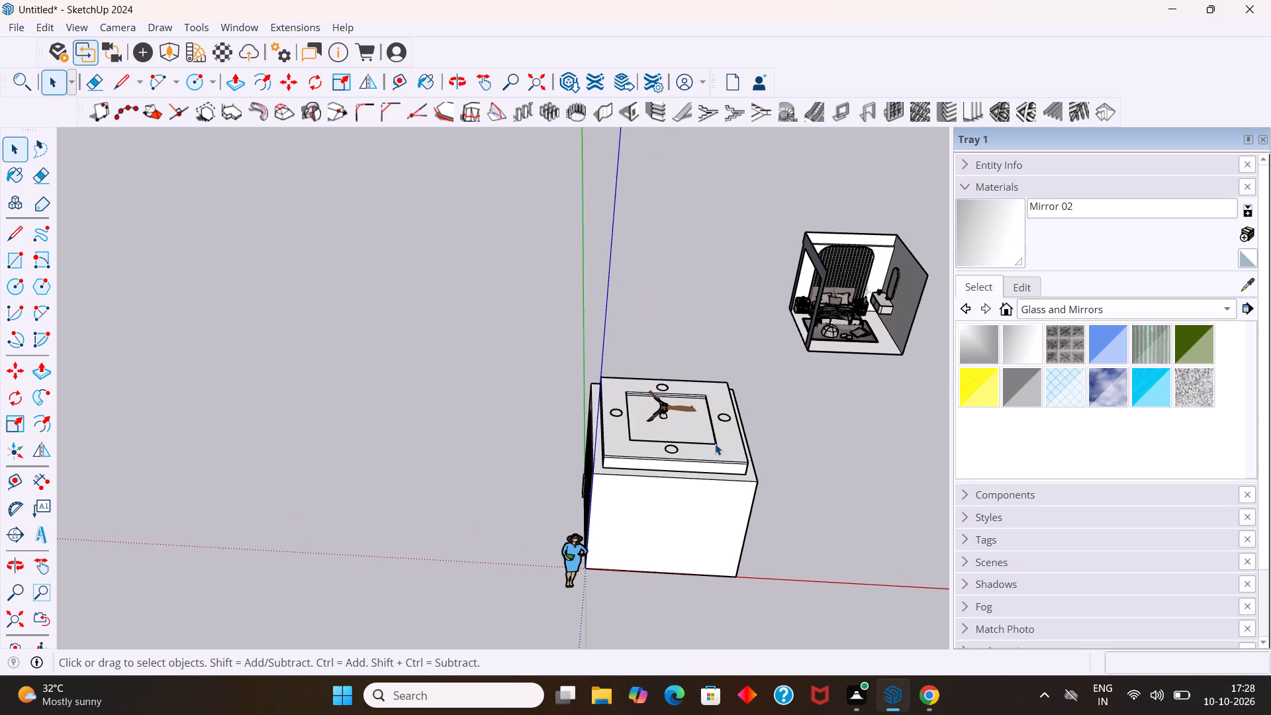
{"action": "scroll", "coordinate": [715, 444], "scroll_direction": "up", "scroll_amount": 3}
{"action": "scroll", "coordinate": [722, 422], "scroll_direction": "down", "scroll_amount": 5}
{"action": "scroll", "coordinate": [707, 363], "scroll_direction": "down", "scroll_amount": 9}
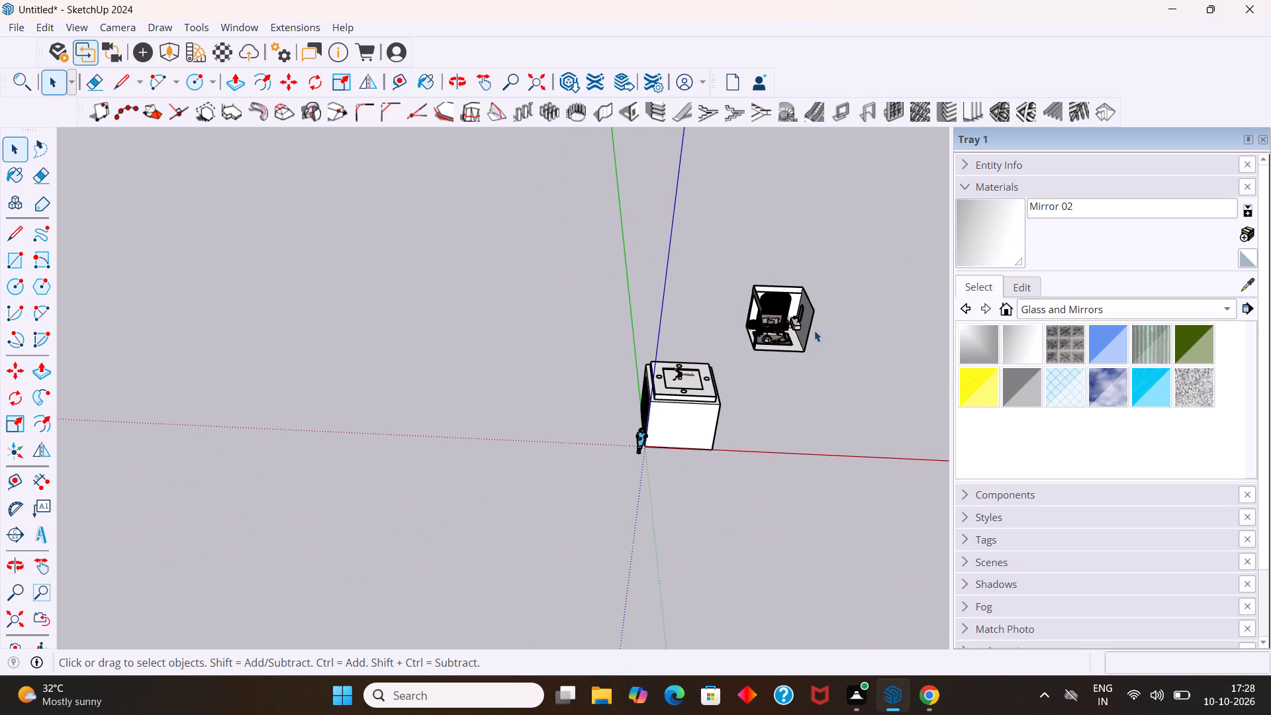
{"action": "middle_click_drag", "start_coordinate": [869, 325], "coordinate": [777, 246]}
{"action": "scroll", "coordinate": [869, 325], "scroll_direction": "up", "scroll_amount": 14}
{"action": "middle_click_drag", "start_coordinate": [858, 363], "coordinate": [867, 265]}
{"action": "scroll", "coordinate": [816, 431], "scroll_direction": "up", "scroll_amount": 3}
{"action": "scroll", "coordinate": [809, 430], "scroll_direction": "down", "scroll_amount": 5}
{"action": "middle_click_drag", "start_coordinate": [709, 537], "coordinate": [805, 560]}
{"action": "scroll", "coordinate": [809, 463], "scroll_direction": "up", "scroll_amount": 4}
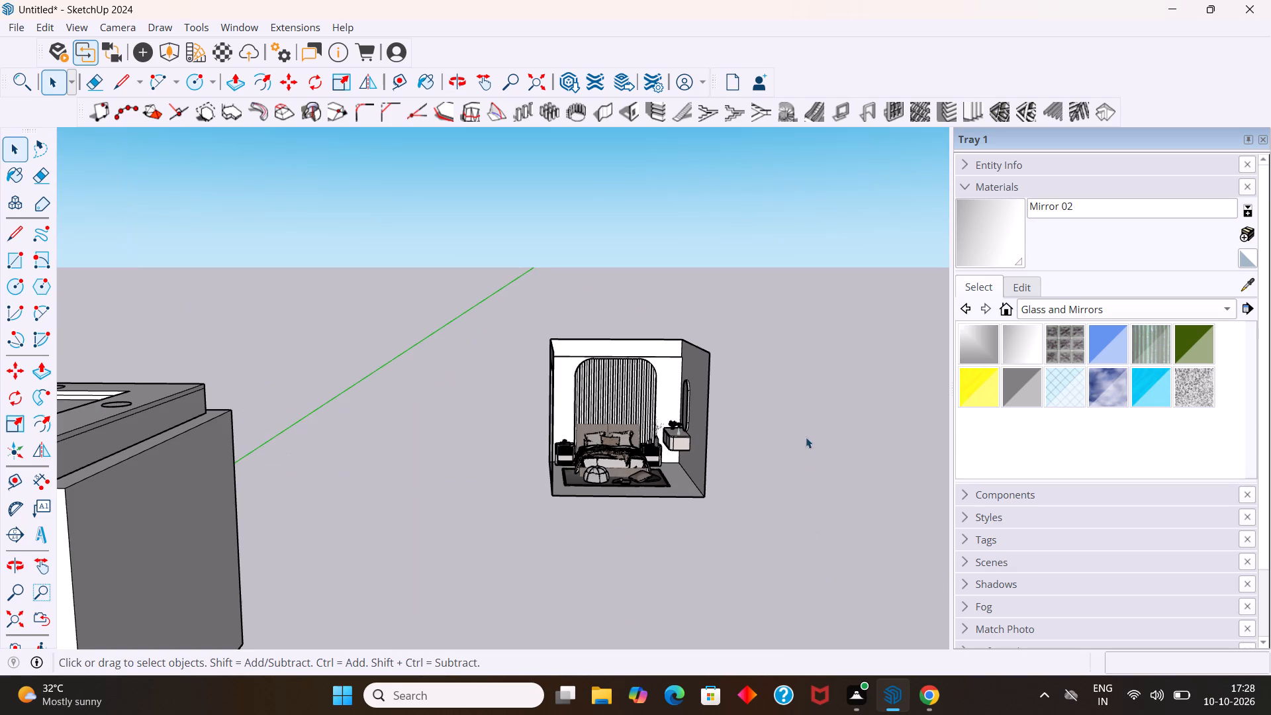
Open the Enscape Material Editor and set the Marc_Hair material's albedo colour to pale yellow.
{"action": "left_click", "coordinate": [228, 45]}
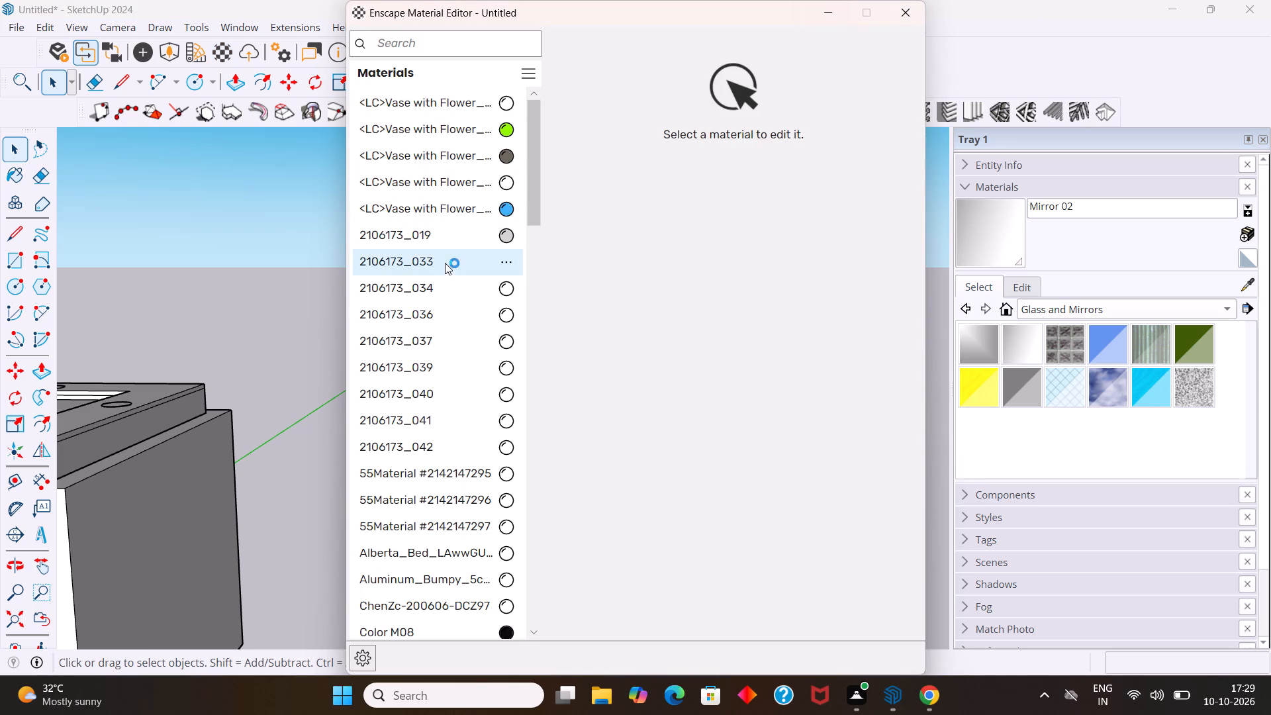
{"action": "scroll", "coordinate": [441, 228], "scroll_direction": "down", "scroll_amount": 3}
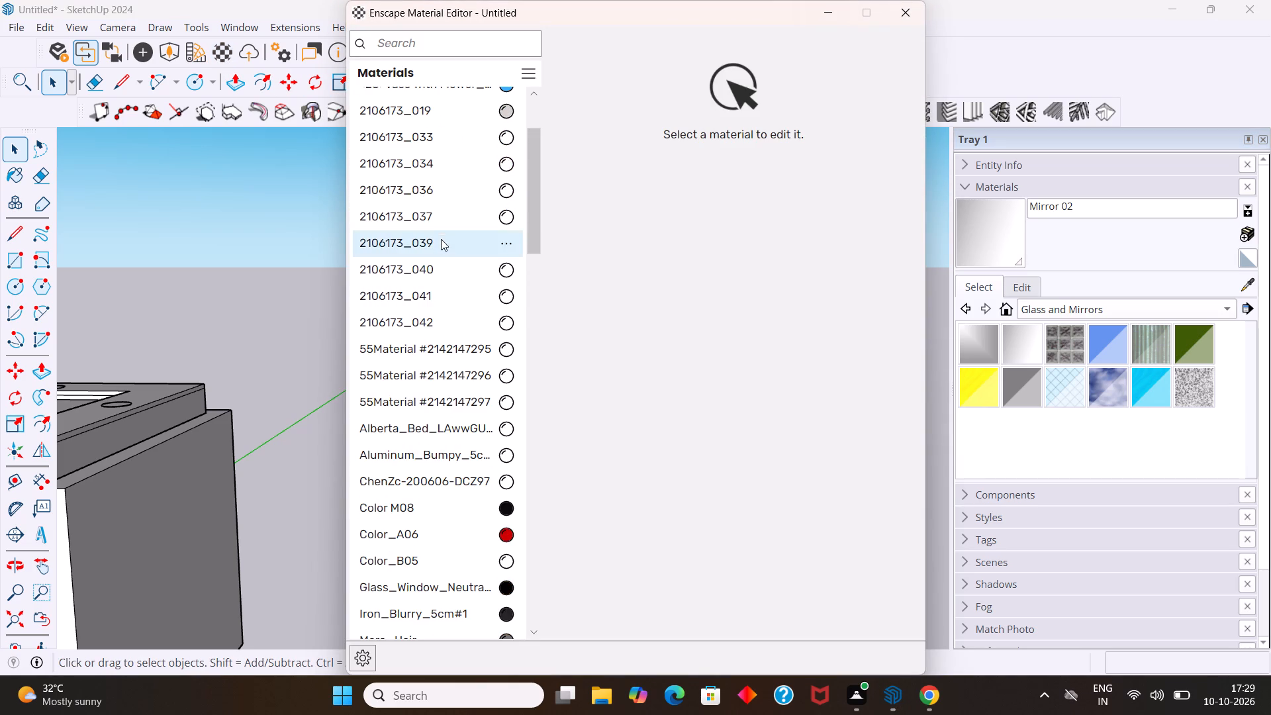
{"action": "scroll", "coordinate": [438, 293], "scroll_direction": "down", "scroll_amount": 5}
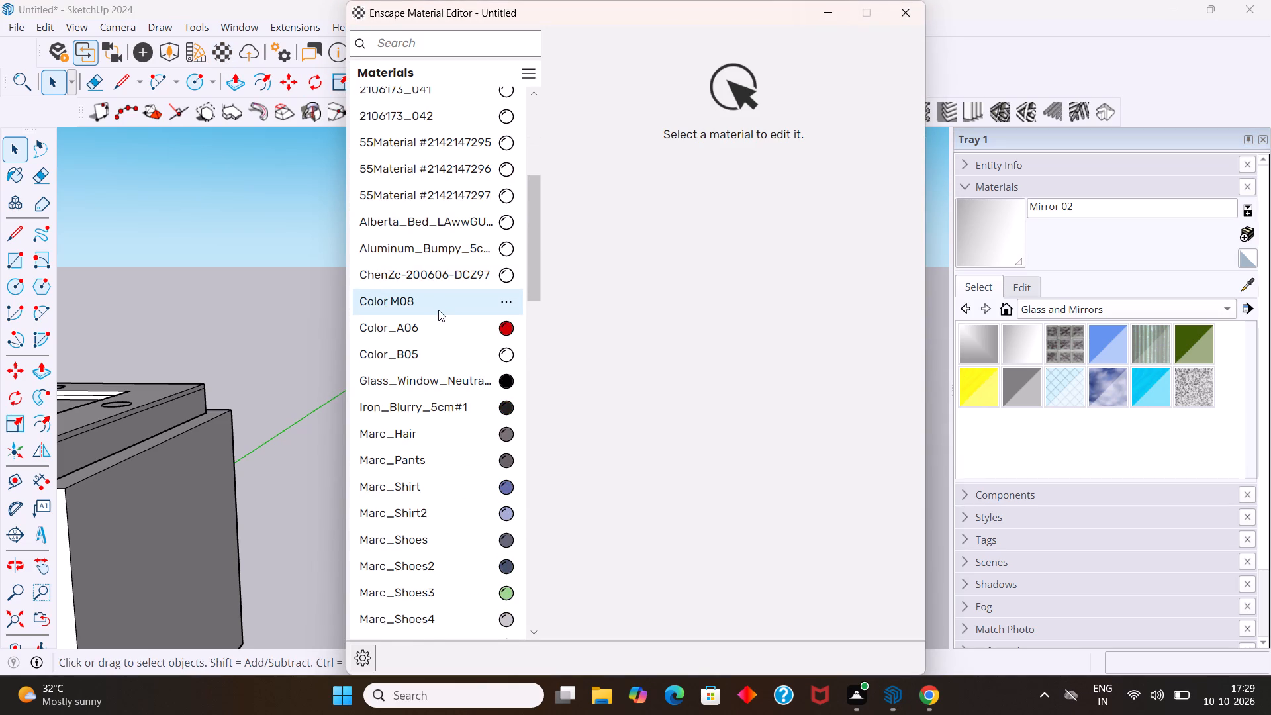
{"action": "scroll", "coordinate": [436, 309], "scroll_direction": "down", "scroll_amount": 1}
{"action": "left_click", "coordinate": [448, 393]}
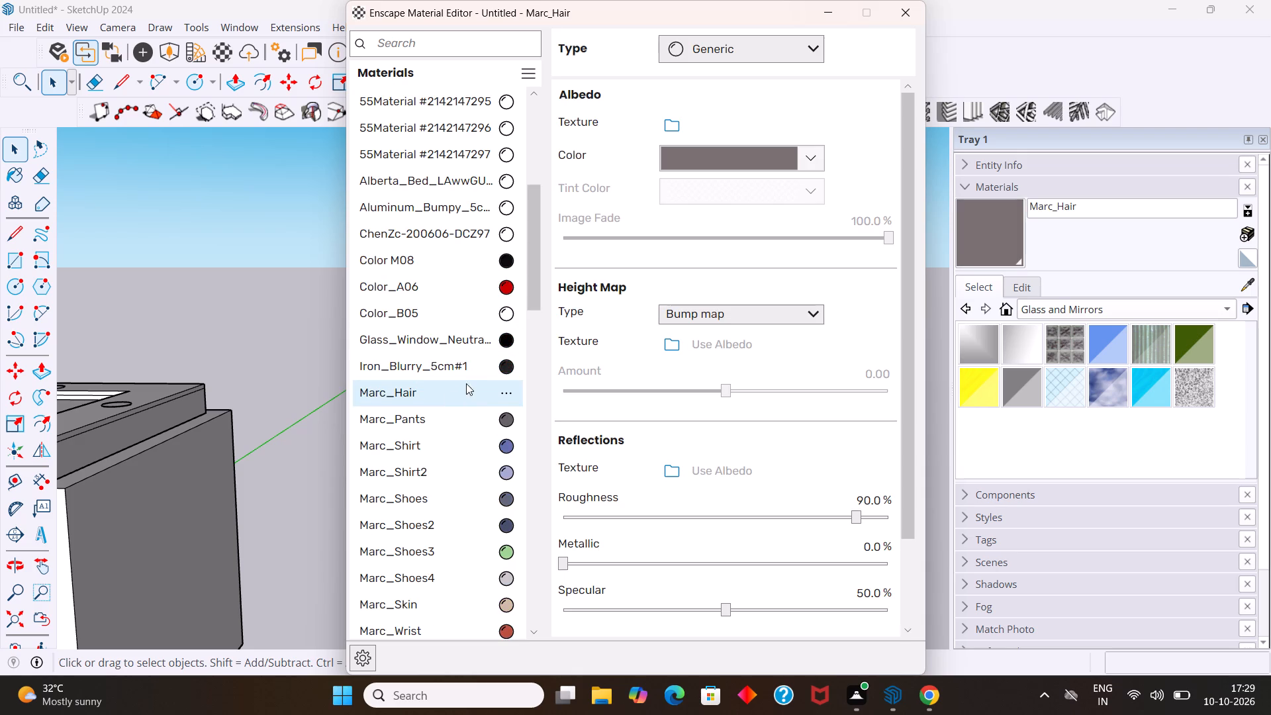
{"action": "left_click", "coordinate": [814, 153]}
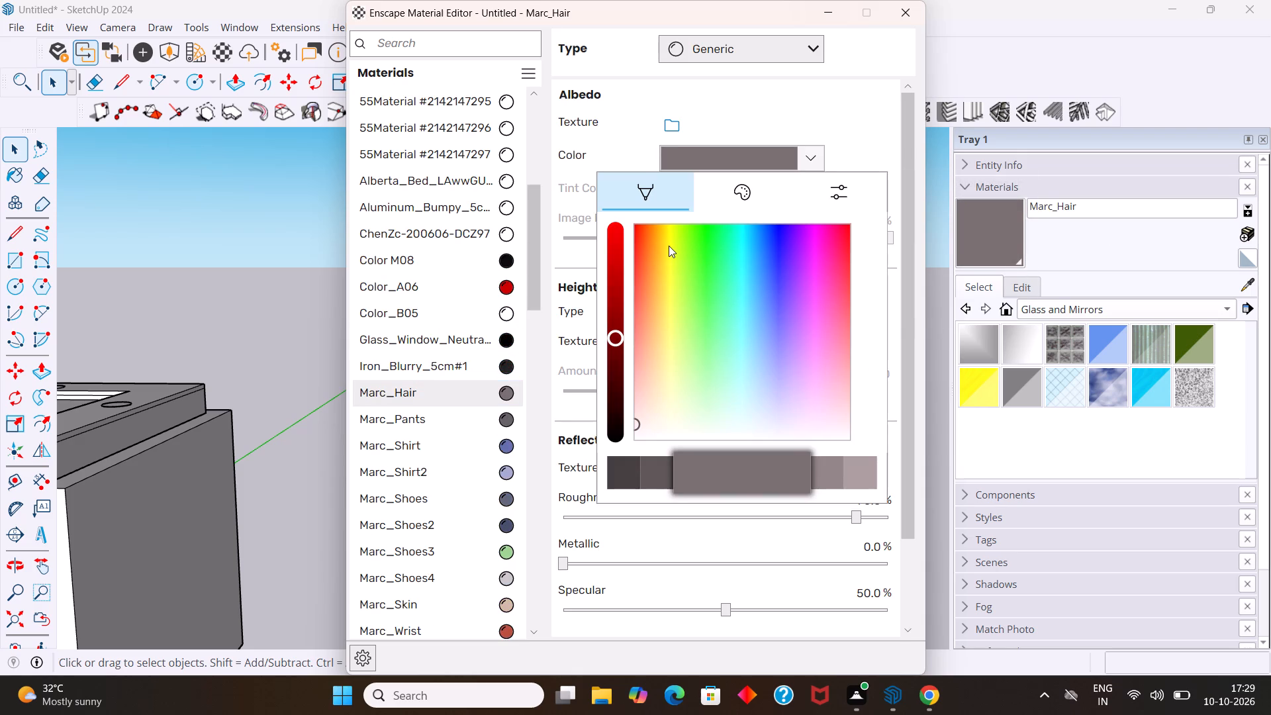
{"action": "left_click", "coordinate": [669, 245]}
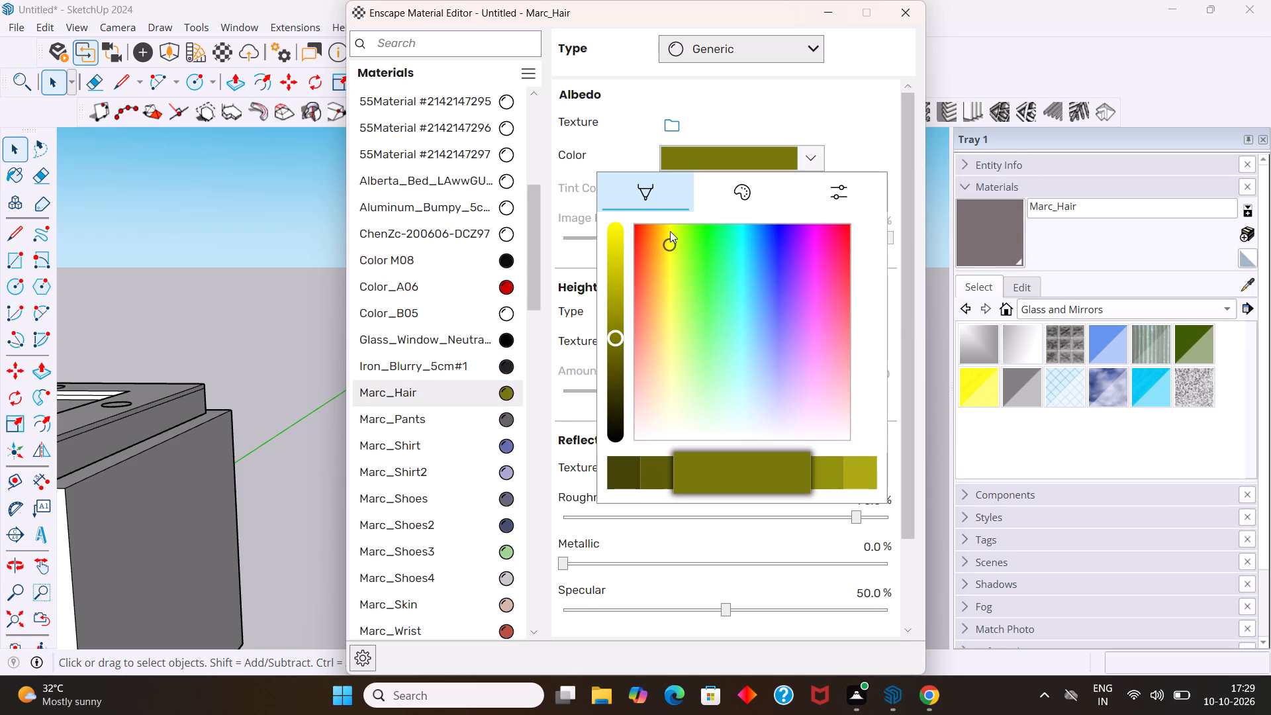
{"action": "left_click", "coordinate": [670, 228]}
{"action": "left_click", "coordinate": [614, 226]}
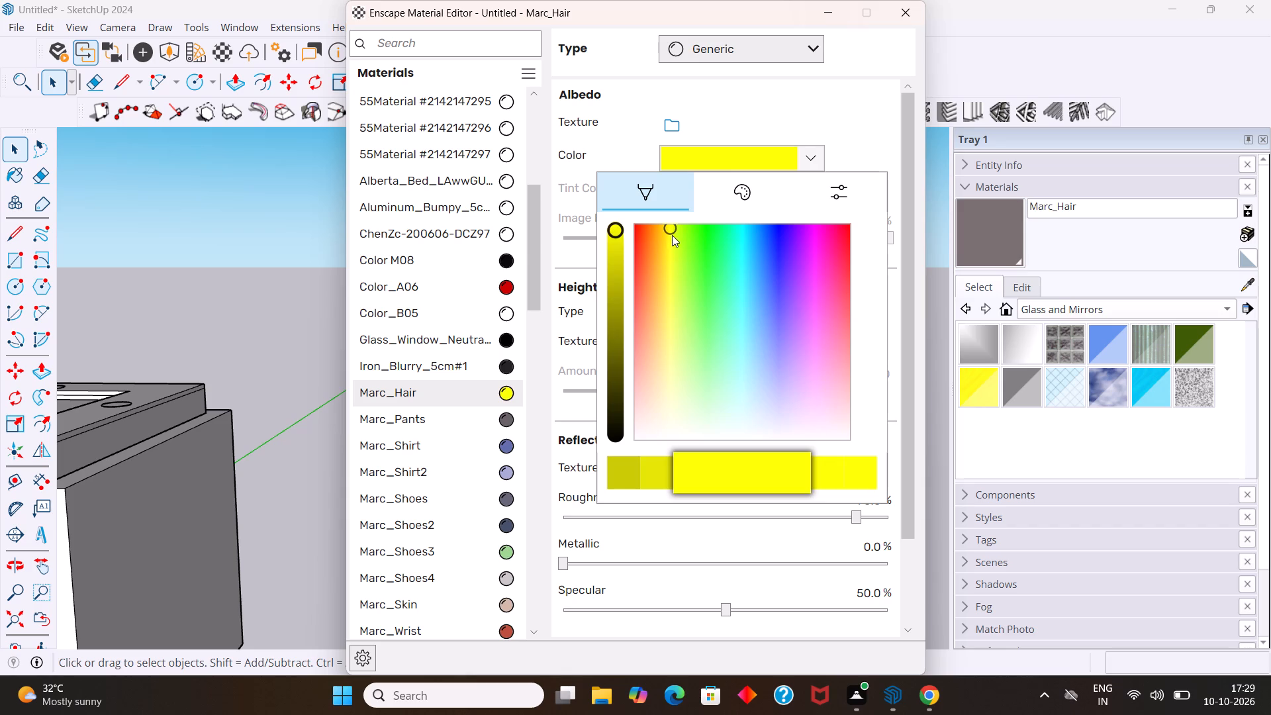
{"action": "left_click_drag", "start_coordinate": [670, 232], "coordinate": [670, 283]}
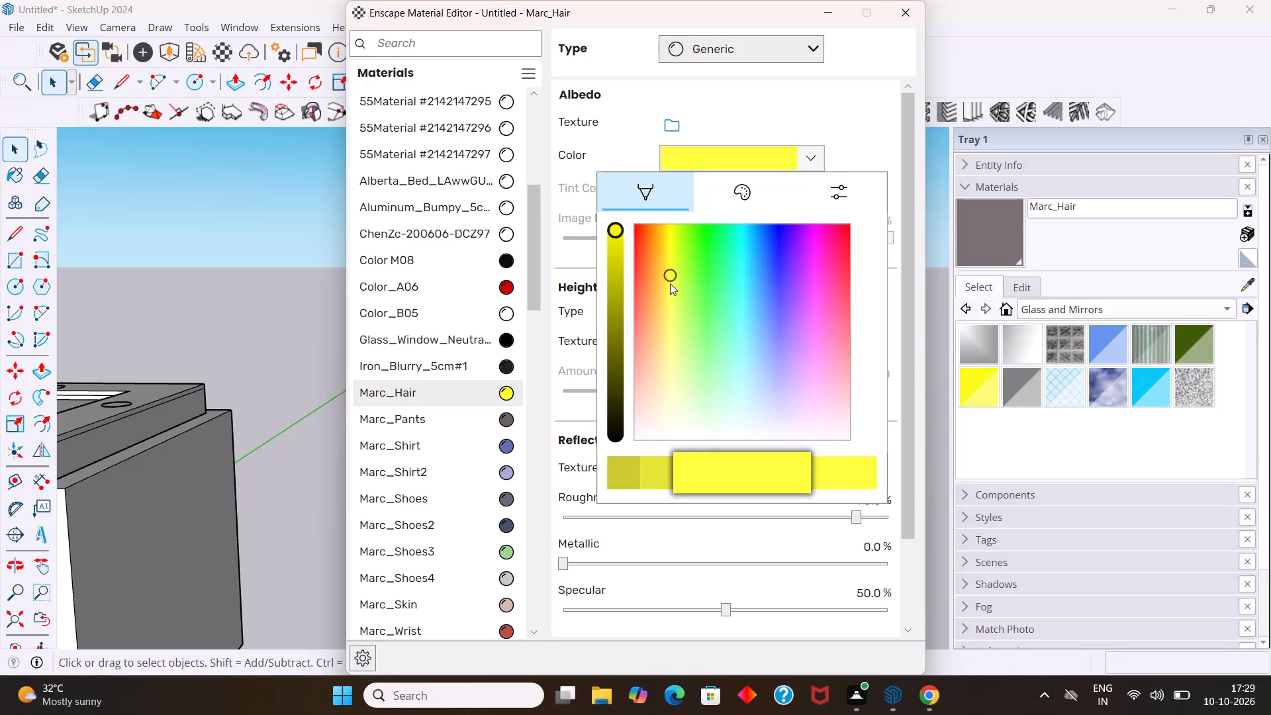
{"action": "left_click_drag", "start_coordinate": [670, 283], "coordinate": [668, 372]}
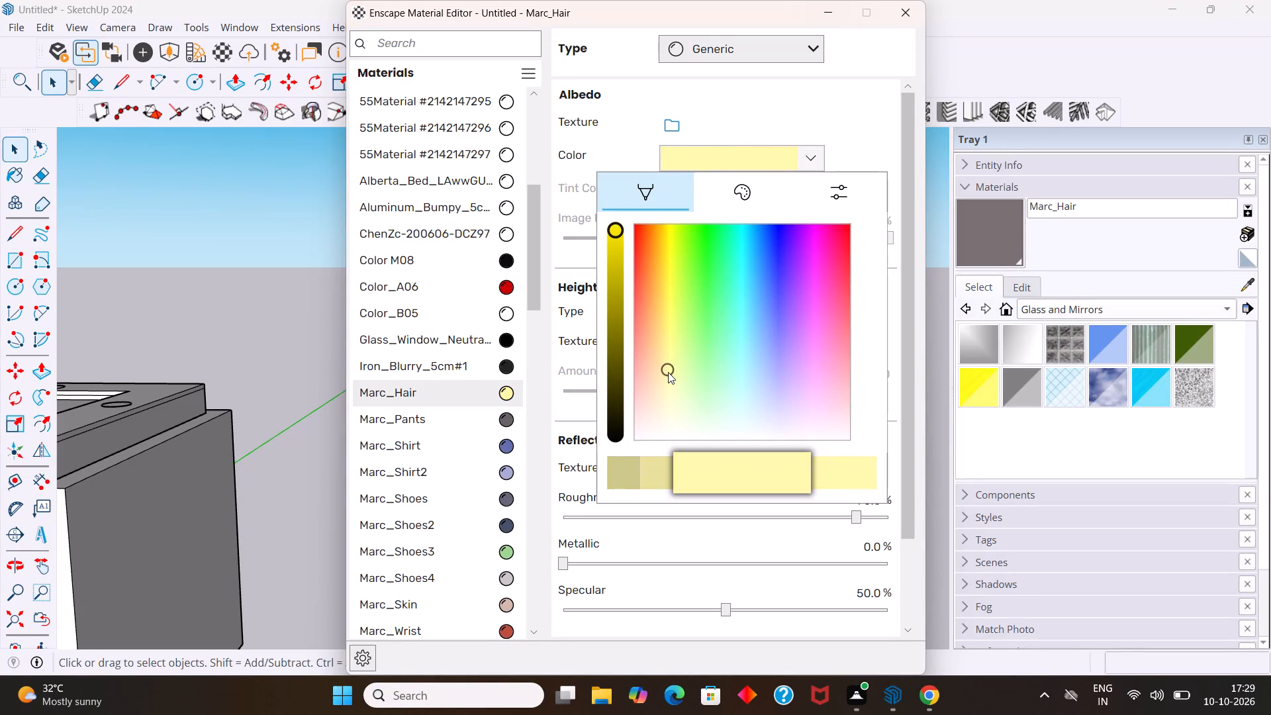
{"action": "left_click_drag", "start_coordinate": [668, 372], "coordinate": [669, 389]}
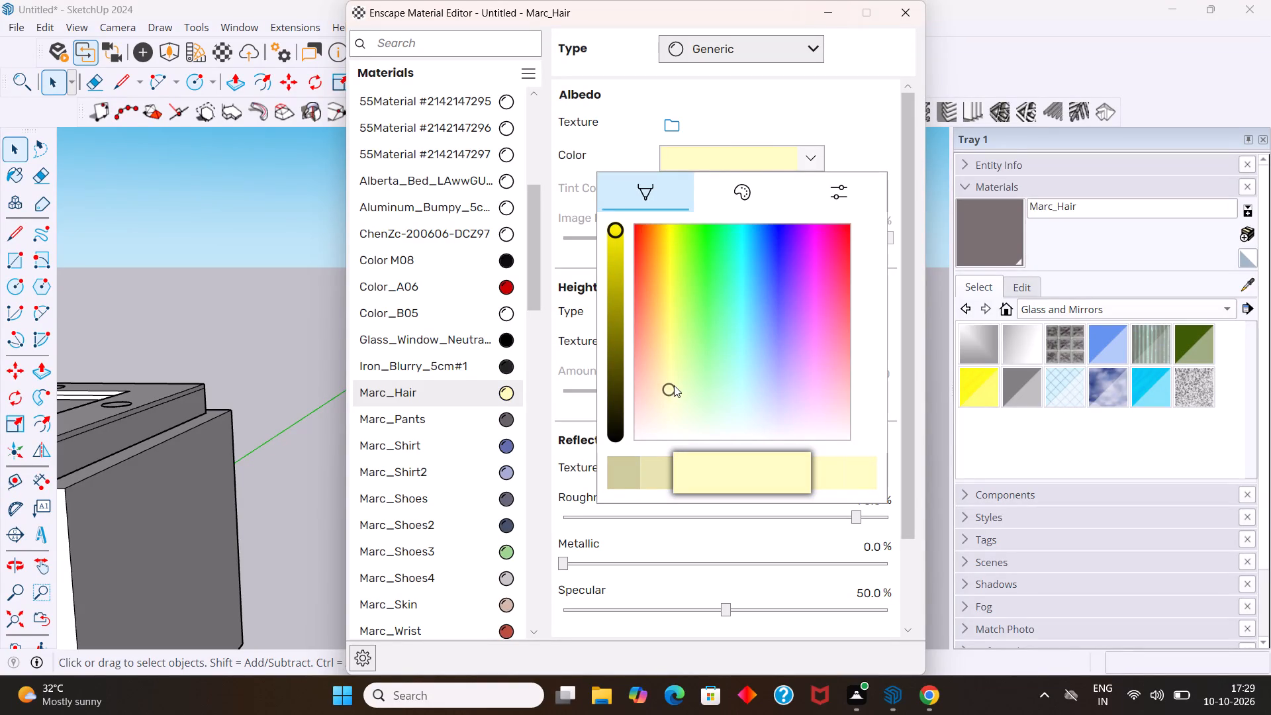
{"action": "left_click", "coordinate": [892, 128]}
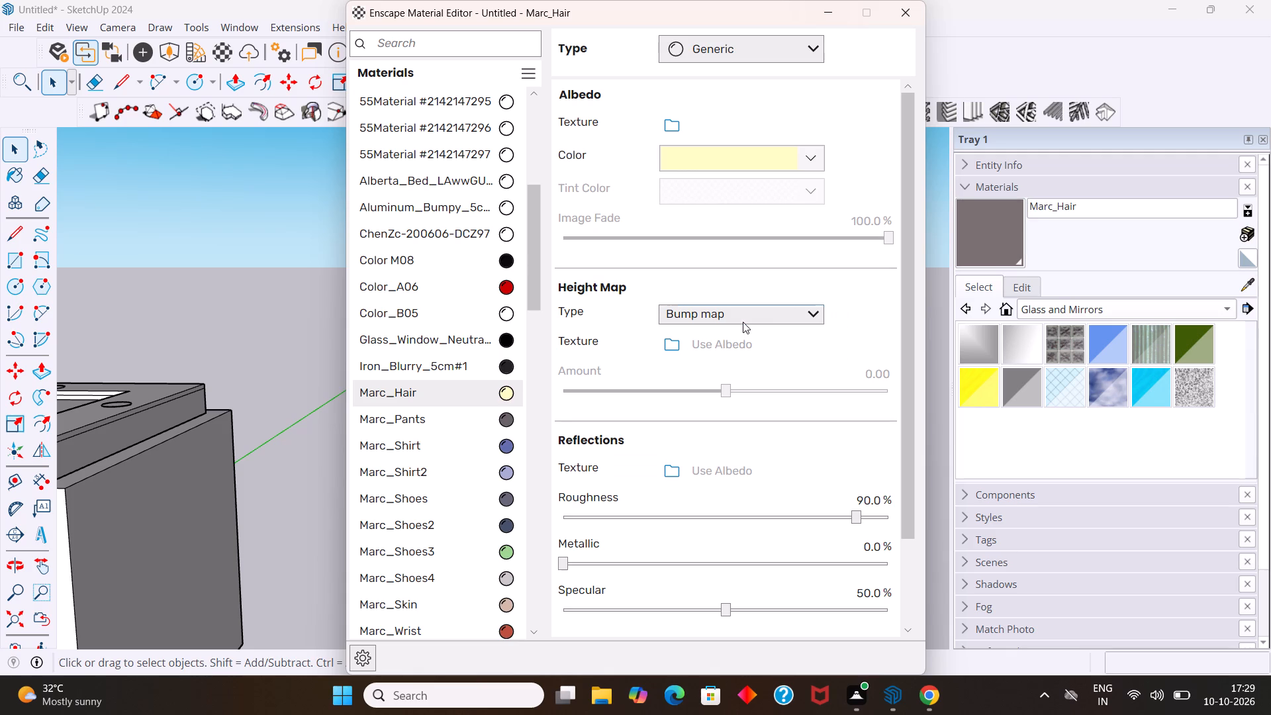
Change the Marc_Hair material's type to Self-illuminated and set its self-illumination colour to pale yellow.
{"action": "left_click", "coordinate": [786, 54]}
{"action": "left_click_drag", "start_coordinate": [759, 262], "coordinate": [760, 256]}
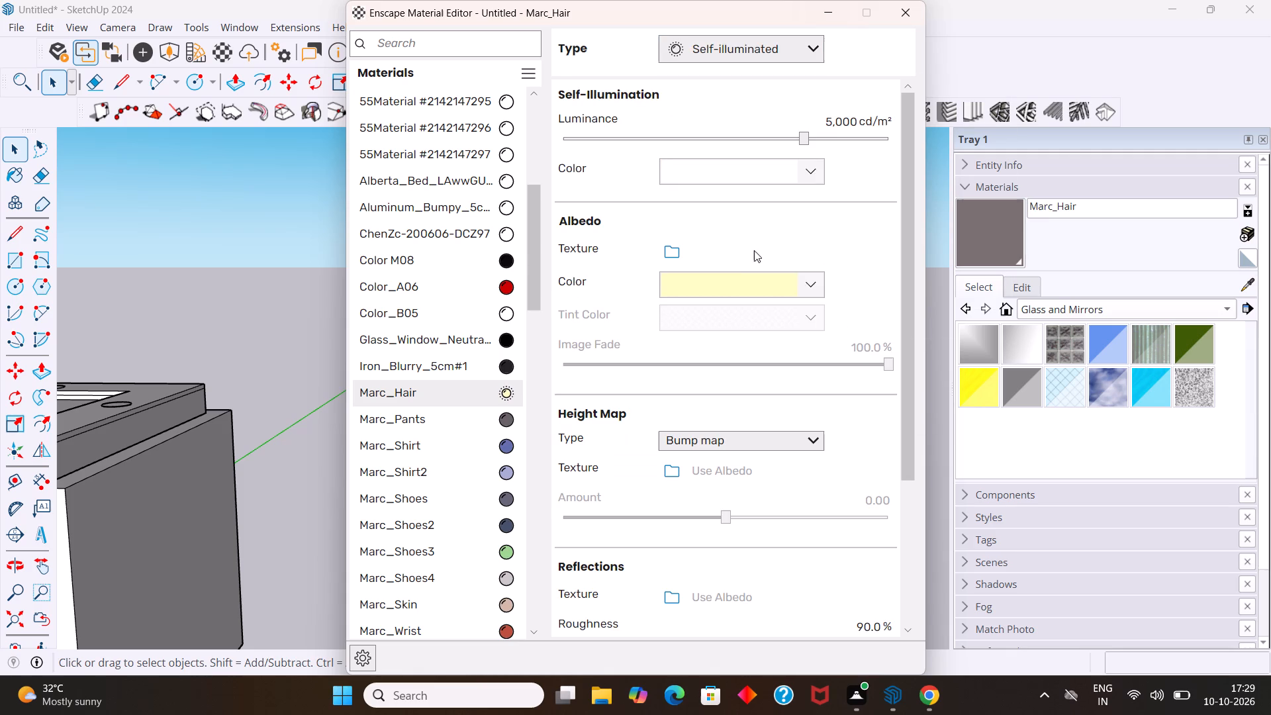
{"action": "left_click", "coordinate": [808, 173]}
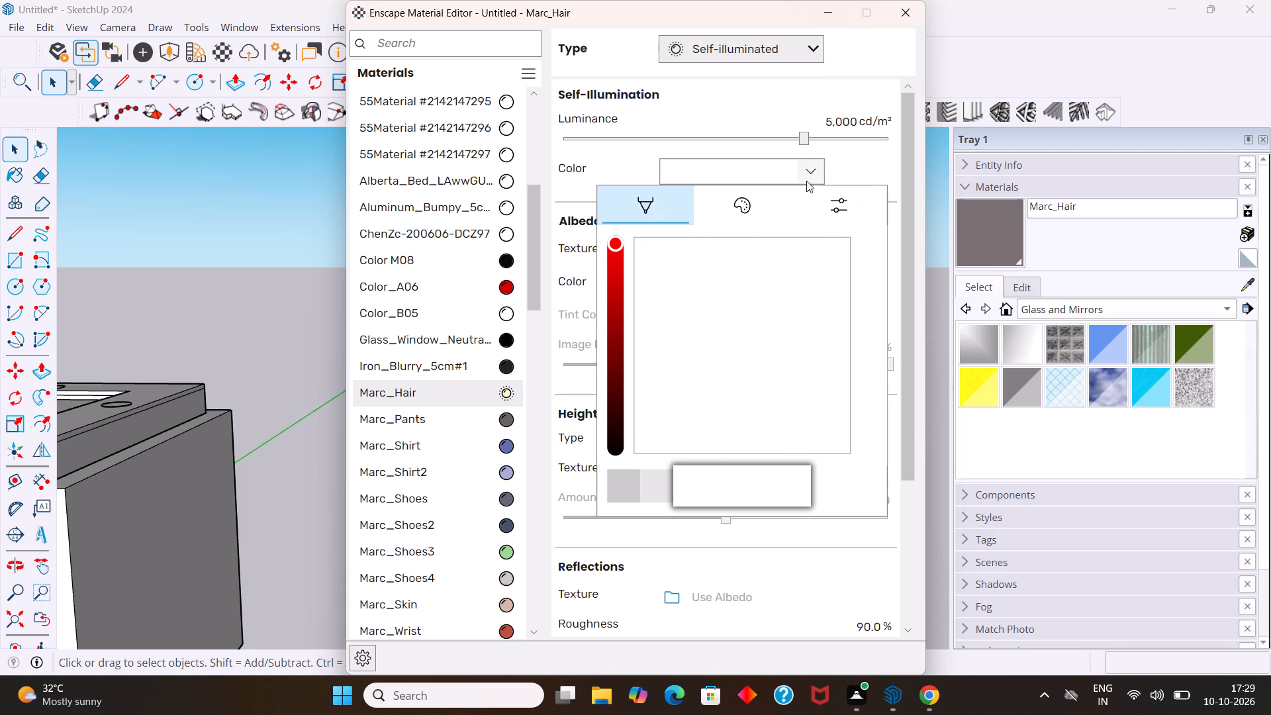
{"action": "left_click", "coordinate": [670, 242]}
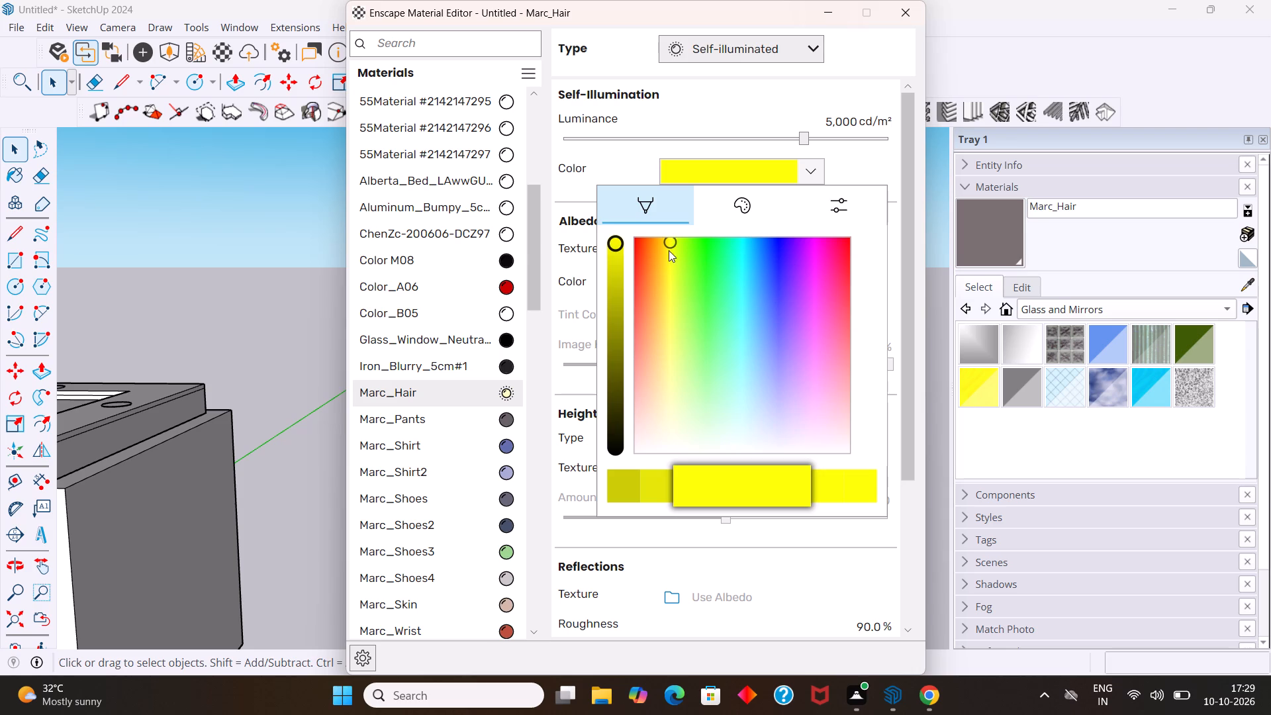
{"action": "left_click_drag", "start_coordinate": [670, 244], "coordinate": [666, 303]}
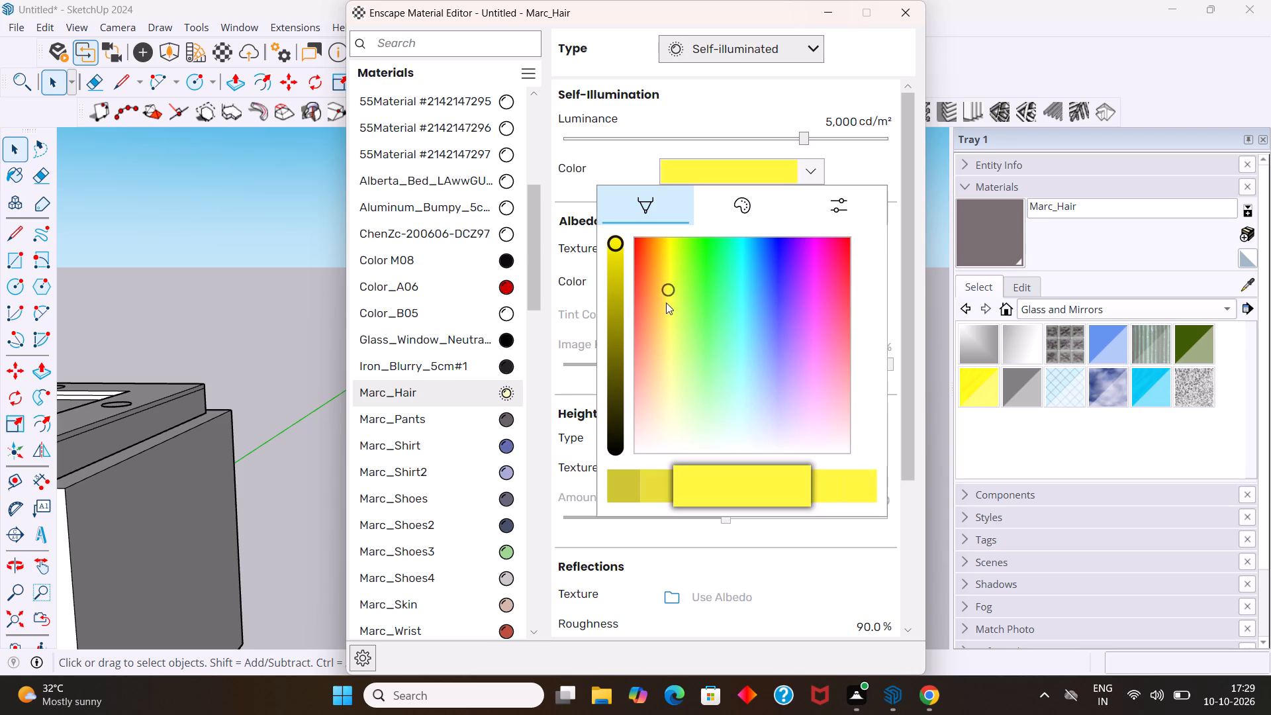
{"action": "left_click_drag", "start_coordinate": [666, 303], "coordinate": [668, 389]}
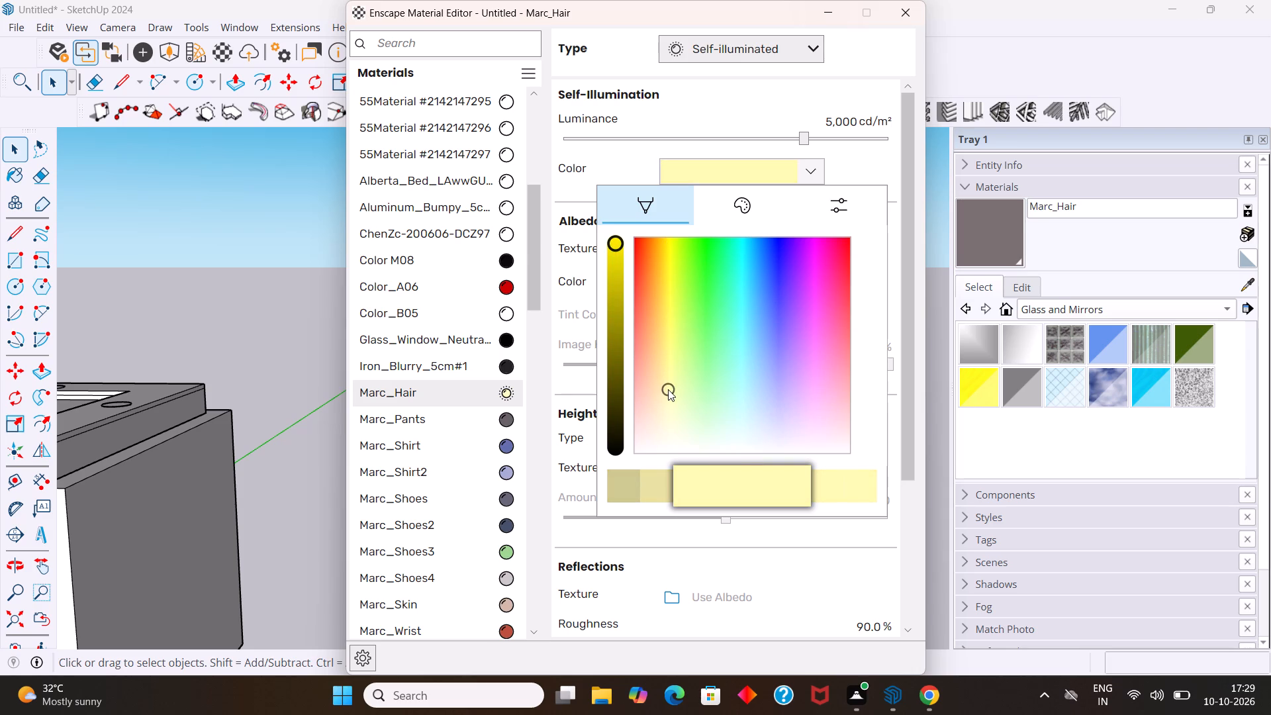
{"action": "left_click_drag", "start_coordinate": [668, 389], "coordinate": [668, 399]}
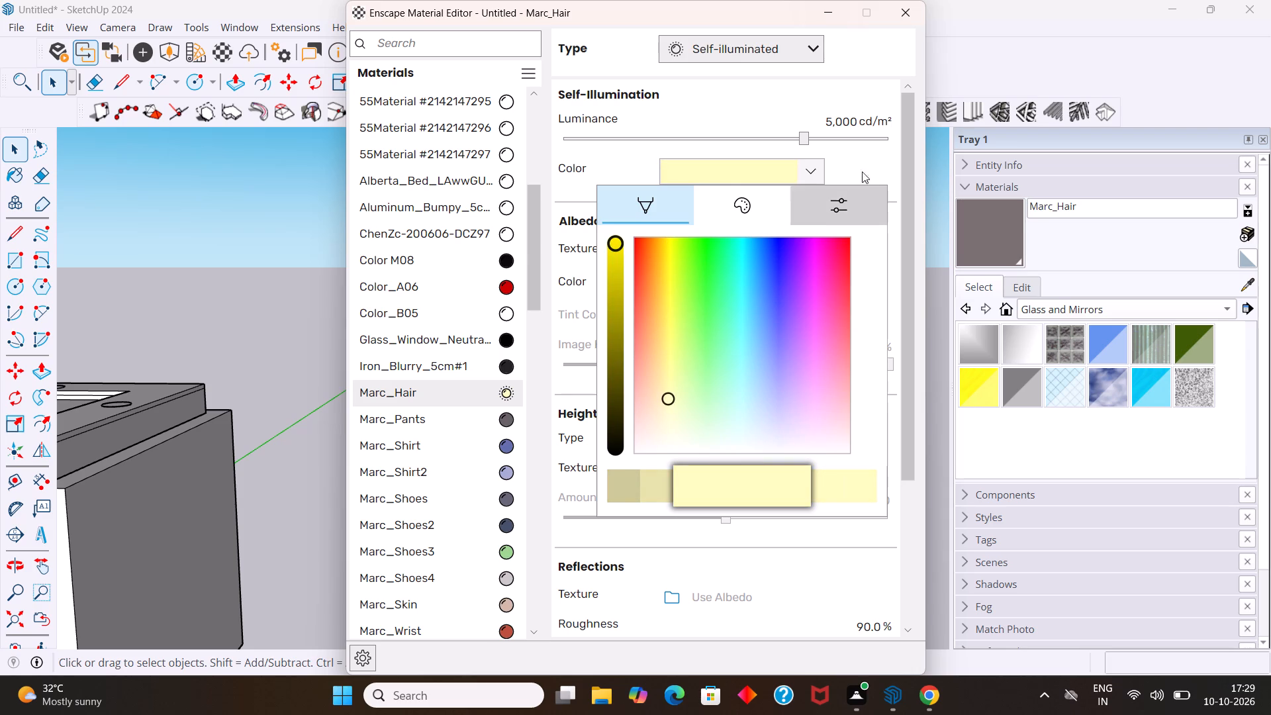
{"action": "left_click", "coordinate": [865, 162]}
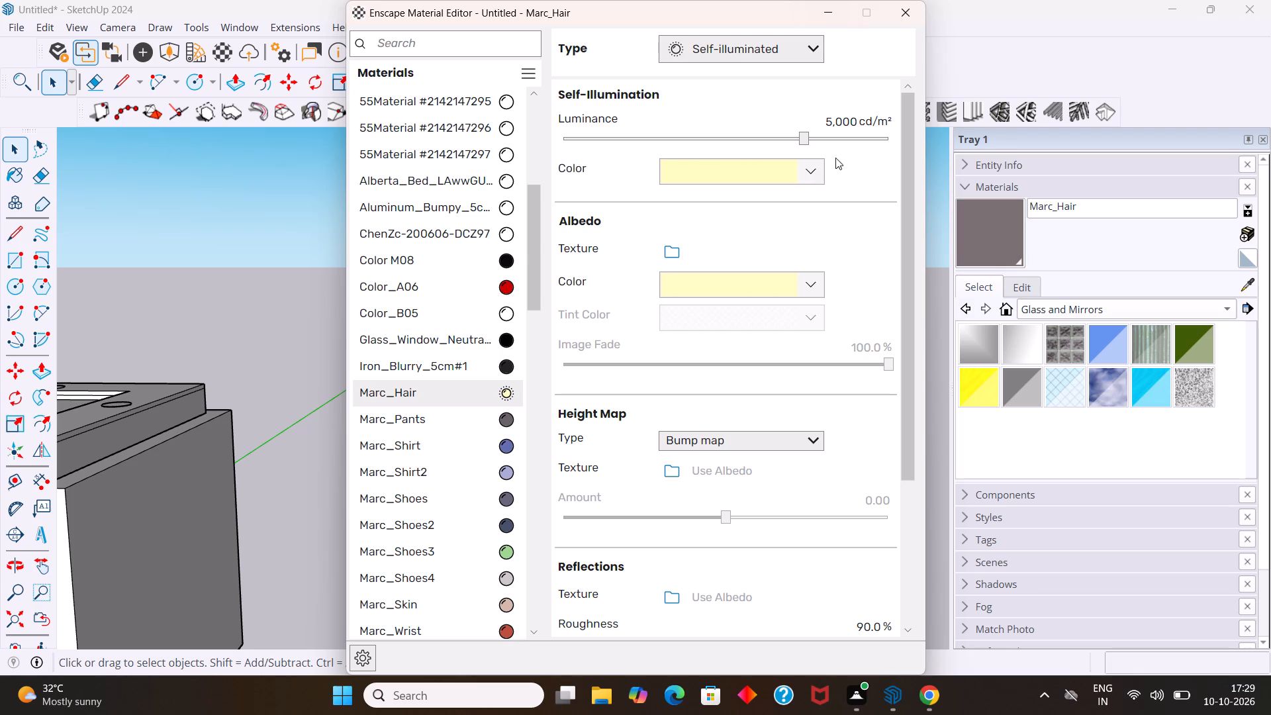
Set the Marc_Hair material's reflection roughness to 0.0%, close the material editor and return to SketchUp.
{"action": "scroll", "coordinate": [759, 316], "scroll_direction": "down", "scroll_amount": 4}
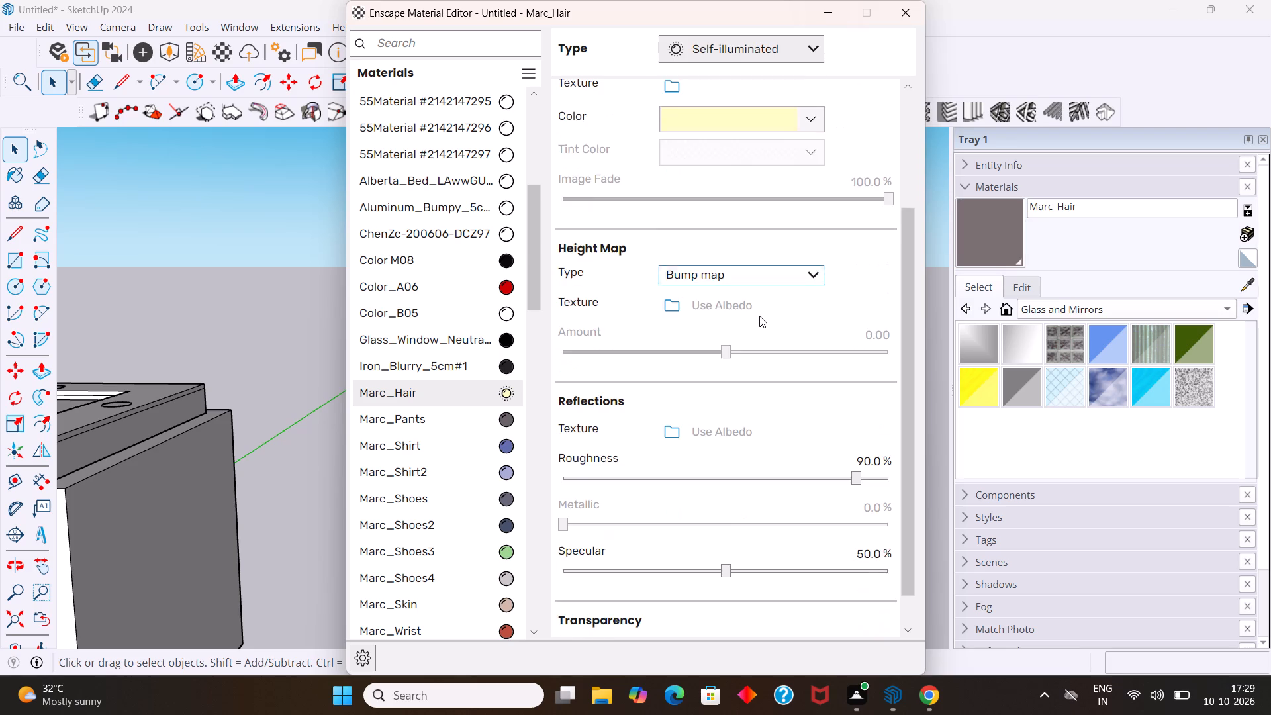
{"action": "scroll", "coordinate": [763, 342], "scroll_direction": "down", "scroll_amount": 3}
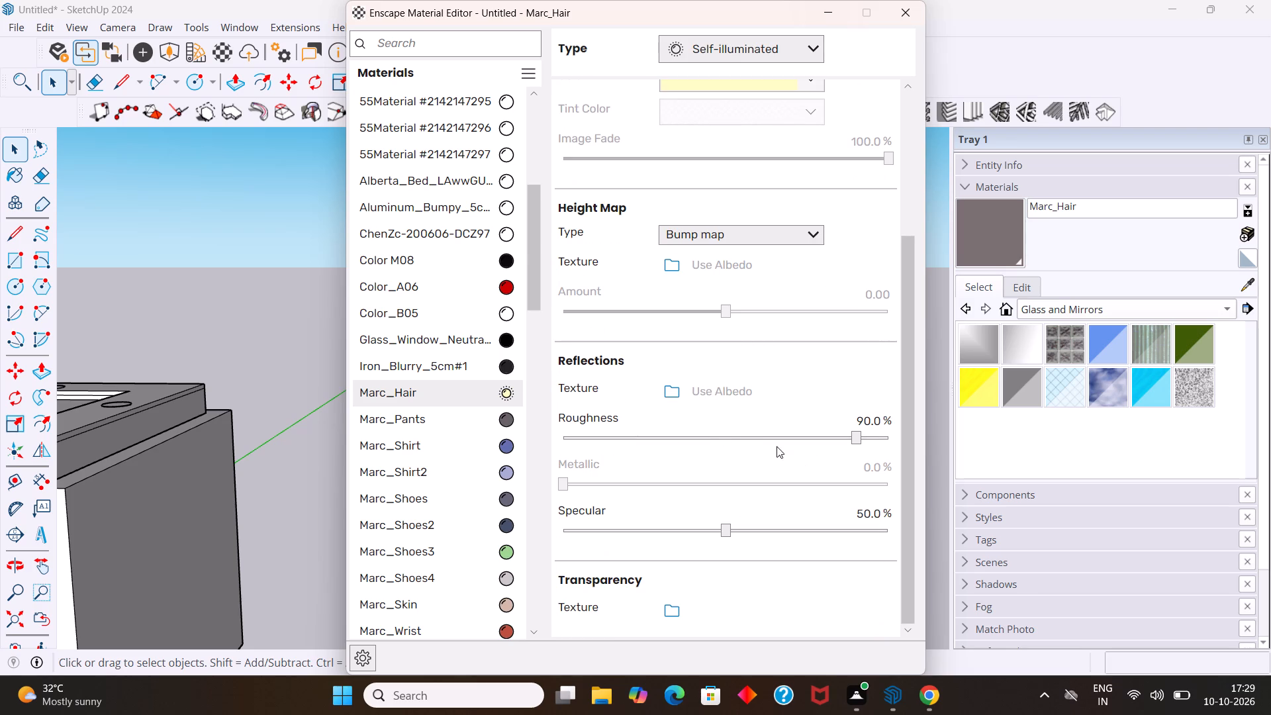
{"action": "left_click", "coordinate": [564, 434]}
{"action": "left_click", "coordinate": [563, 434]}
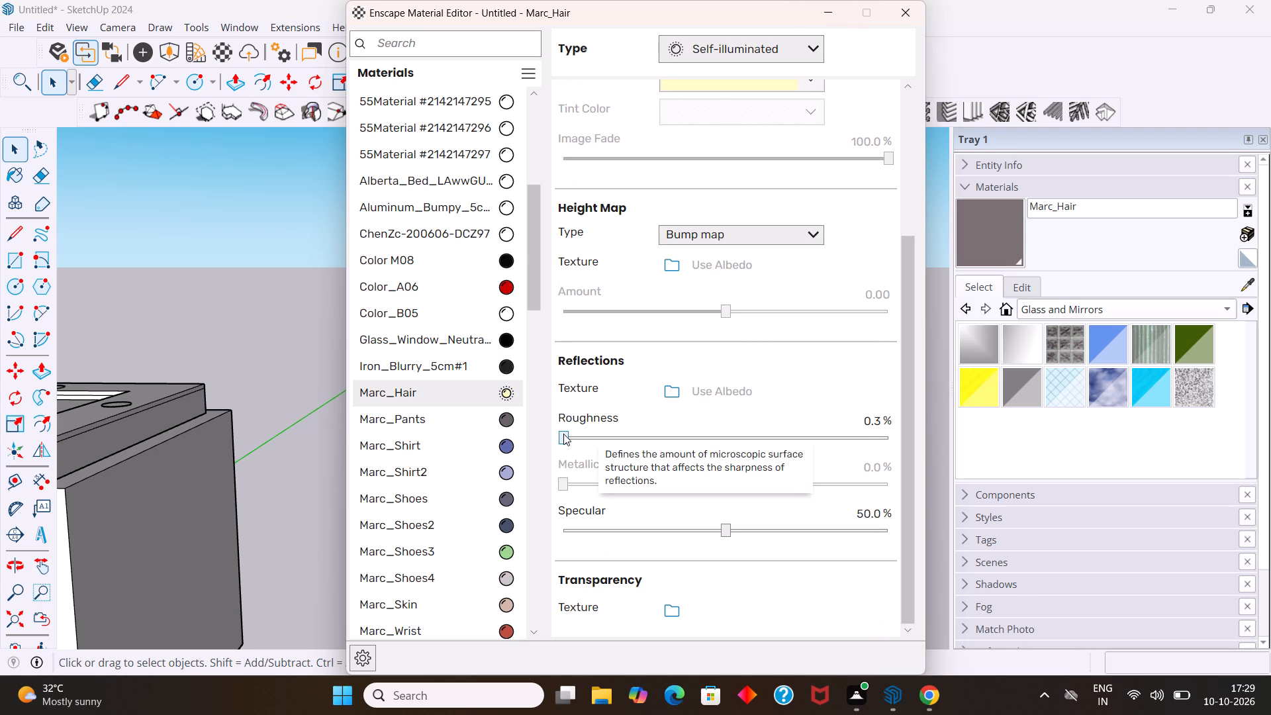
{"action": "left_click", "coordinate": [825, 434]}
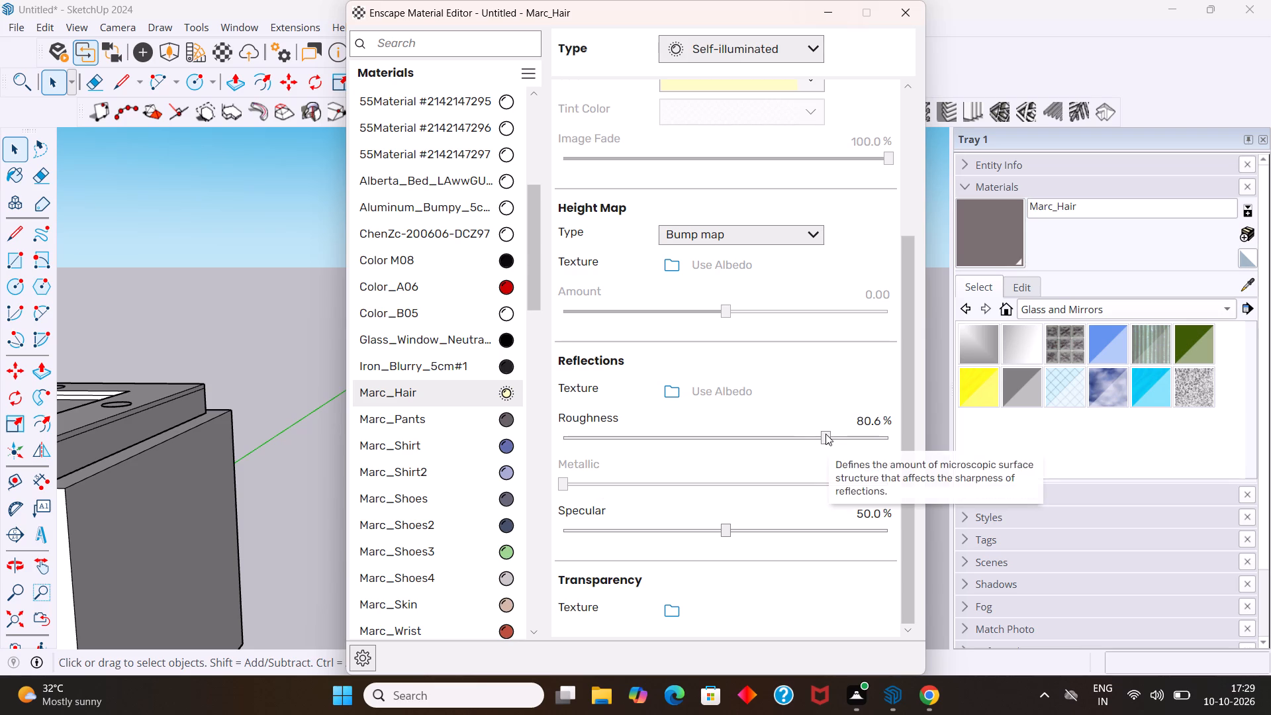
{"action": "left_click", "coordinate": [798, 439]}
{"action": "left_click", "coordinate": [751, 446]}
{"action": "left_click_drag", "start_coordinate": [570, 435], "coordinate": [569, 435]}
{"action": "left_click_drag", "start_coordinate": [569, 435], "coordinate": [559, 437]}
{"action": "scroll", "coordinate": [696, 365], "scroll_direction": "down", "scroll_amount": 5}
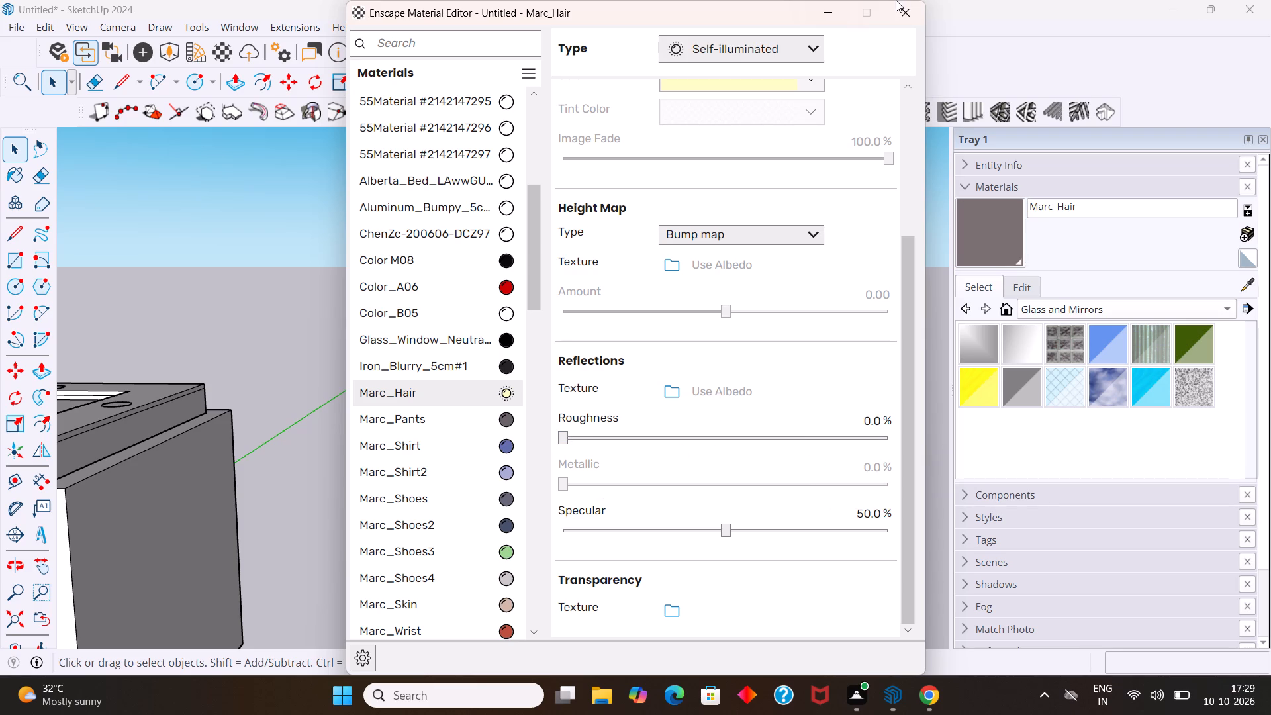
{"action": "left_click", "coordinate": [903, 17]}
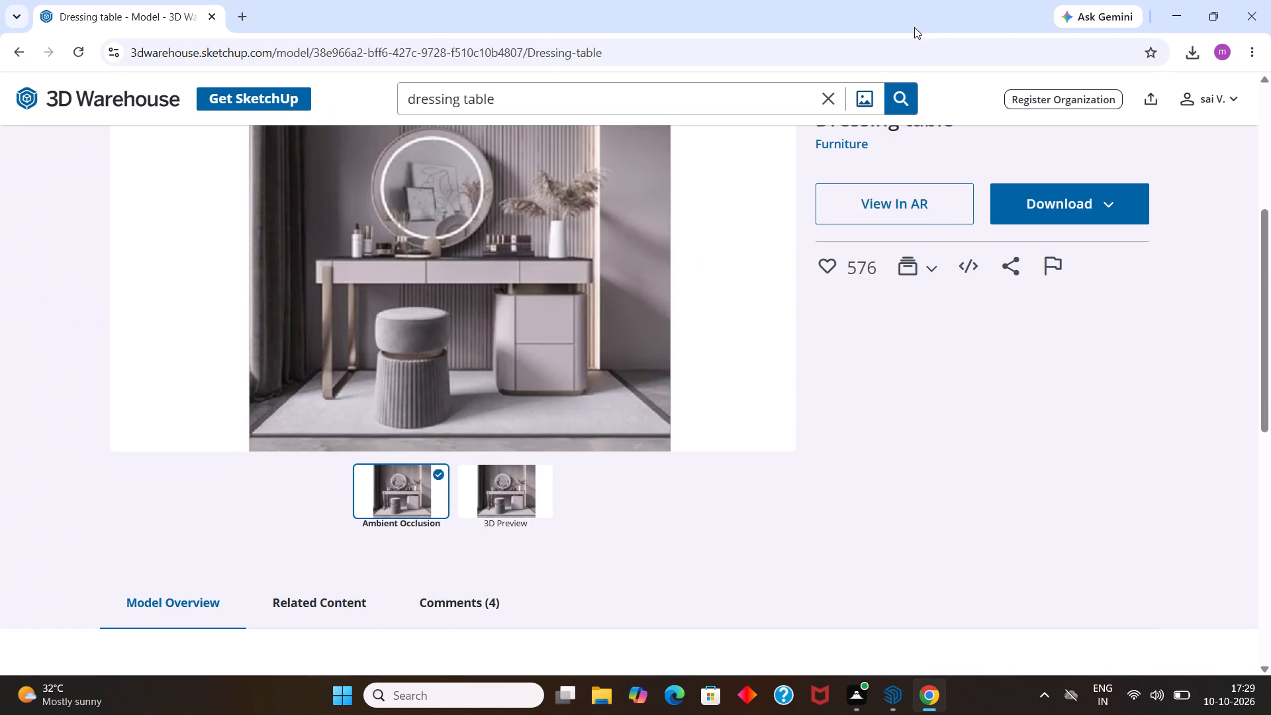
{"action": "left_click", "coordinate": [890, 693]}
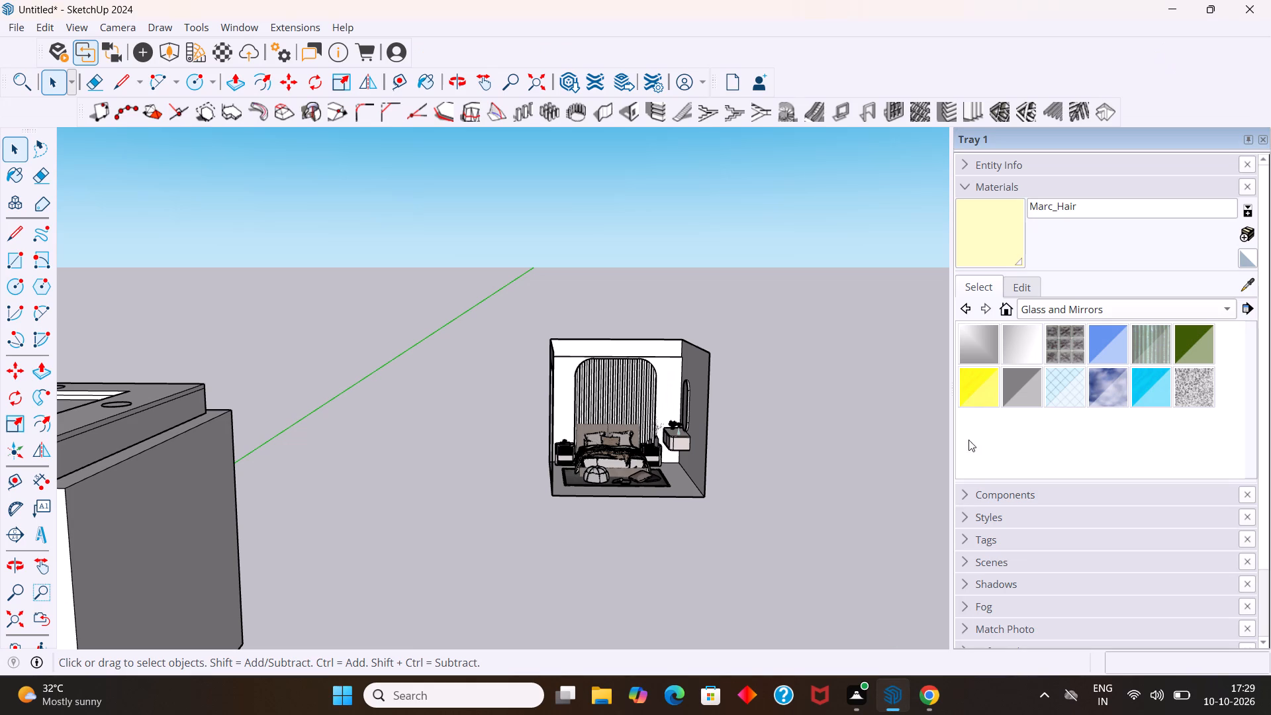
Open the bedroom group and paint the left vertical edge strip of the arched fluted wall panel with Marc_Hair.
{"action": "left_click", "coordinate": [988, 234]}
{"action": "scroll", "coordinate": [776, 428], "scroll_direction": "up", "scroll_amount": 3}
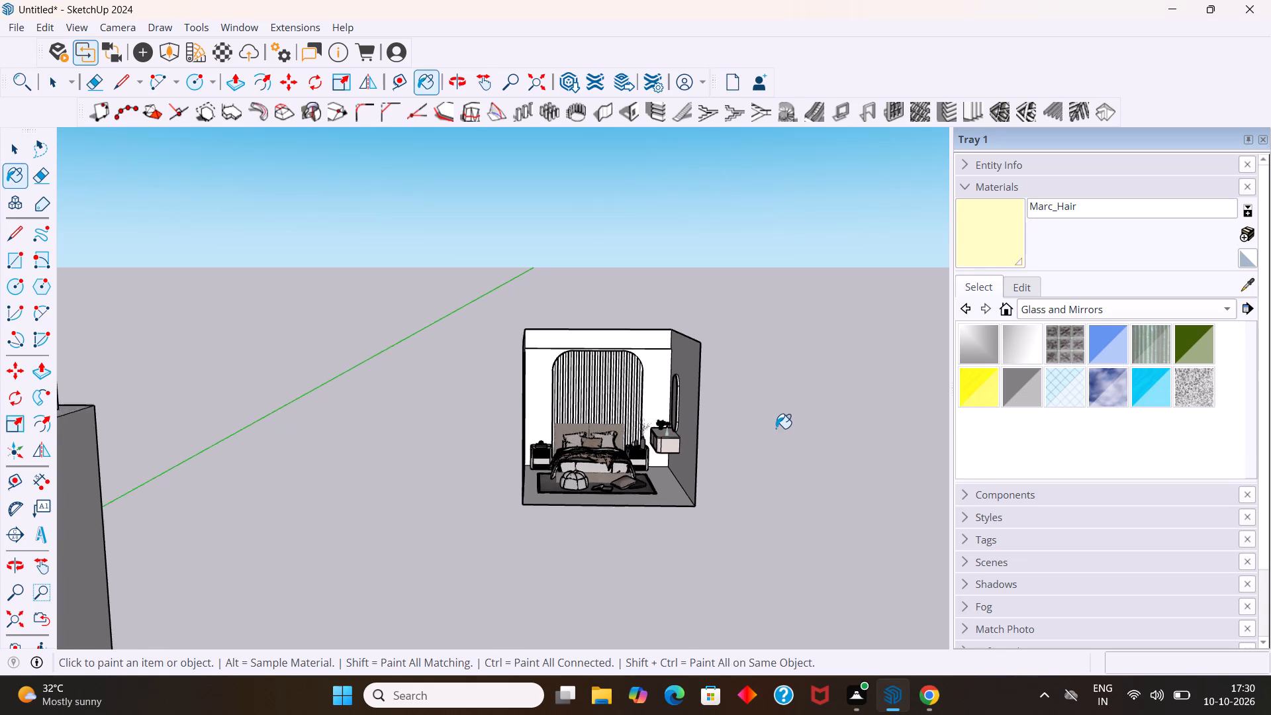
{"action": "key", "text": "space"}
{"action": "double_click", "coordinate": [653, 396]}
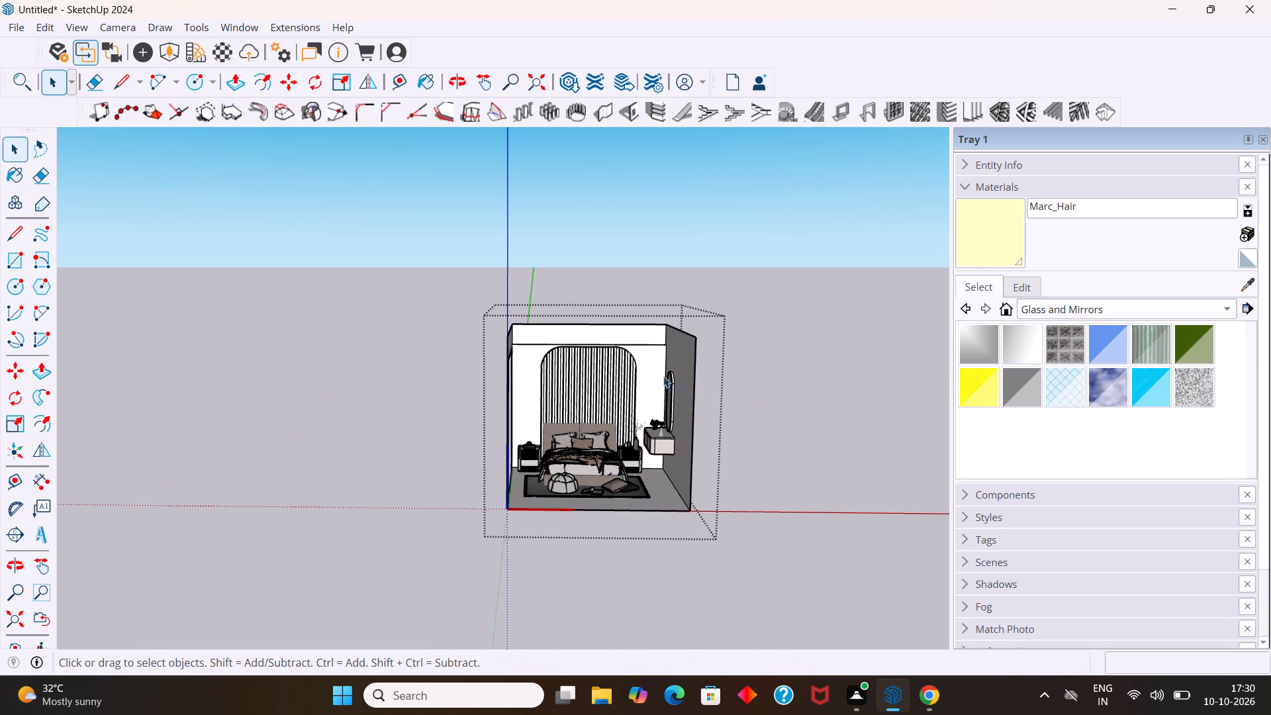
{"action": "left_click", "coordinate": [990, 238]}
{"action": "scroll", "coordinate": [646, 358], "scroll_direction": "up", "scroll_amount": 2}
{"action": "scroll", "coordinate": [595, 384], "scroll_direction": "up", "scroll_amount": 2}
{"action": "middle_click_drag", "start_coordinate": [516, 363], "coordinate": [475, 346]}
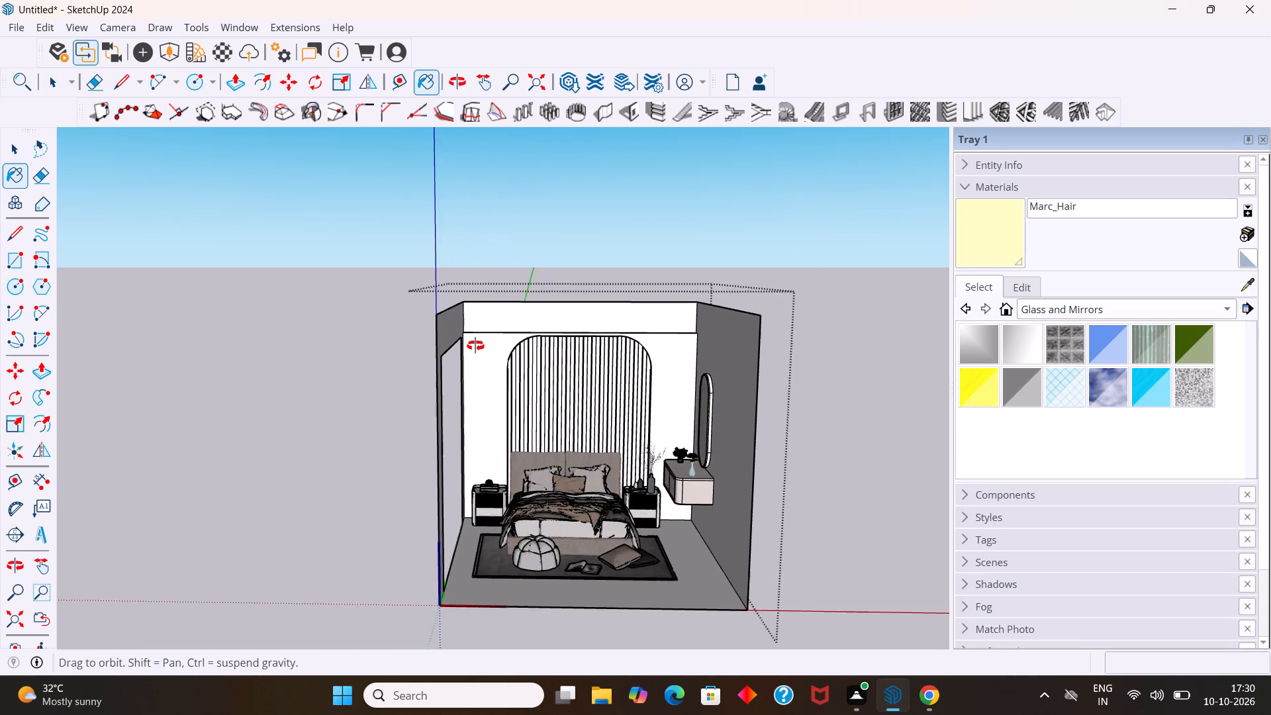
{"action": "middle_click_drag", "start_coordinate": [475, 346], "coordinate": [463, 334]}
{"action": "scroll", "coordinate": [522, 357], "scroll_direction": "up", "scroll_amount": 11}
{"action": "middle_click_drag", "start_coordinate": [512, 380], "coordinate": [418, 369]}
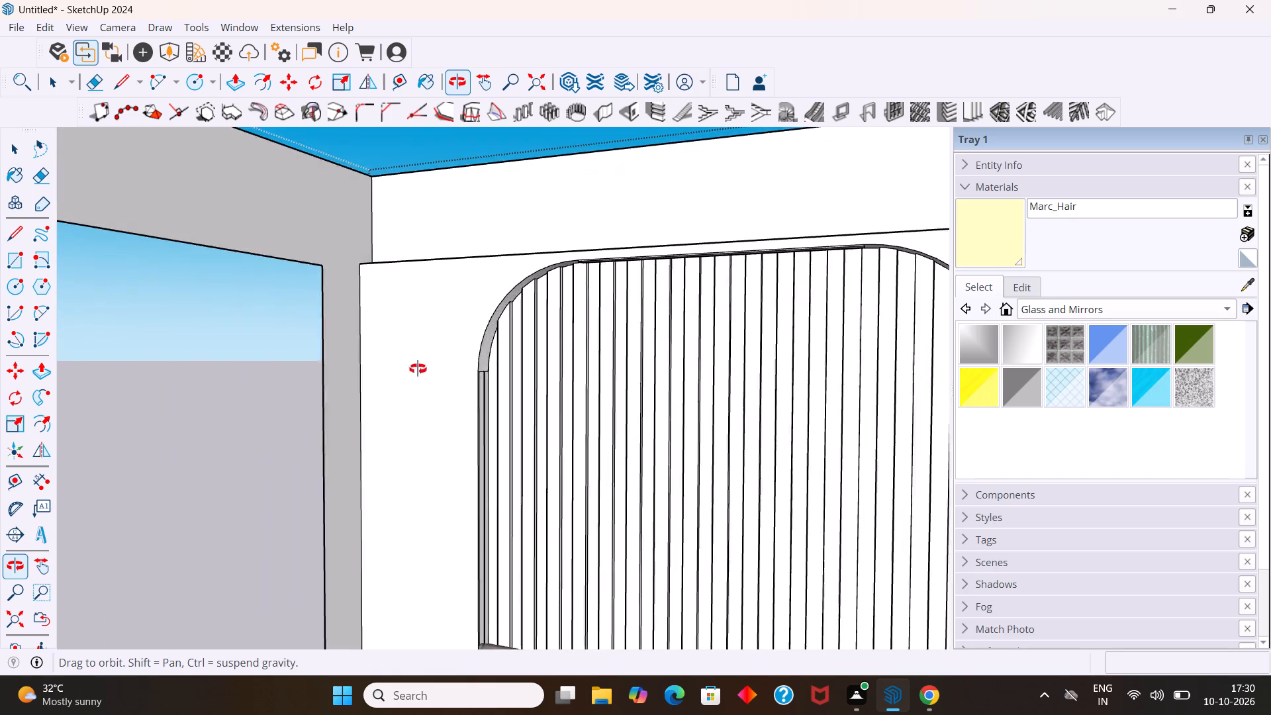
{"action": "middle_click_drag", "start_coordinate": [418, 369], "coordinate": [491, 432]}
{"action": "scroll", "coordinate": [511, 408], "scroll_direction": "up", "scroll_amount": 9}
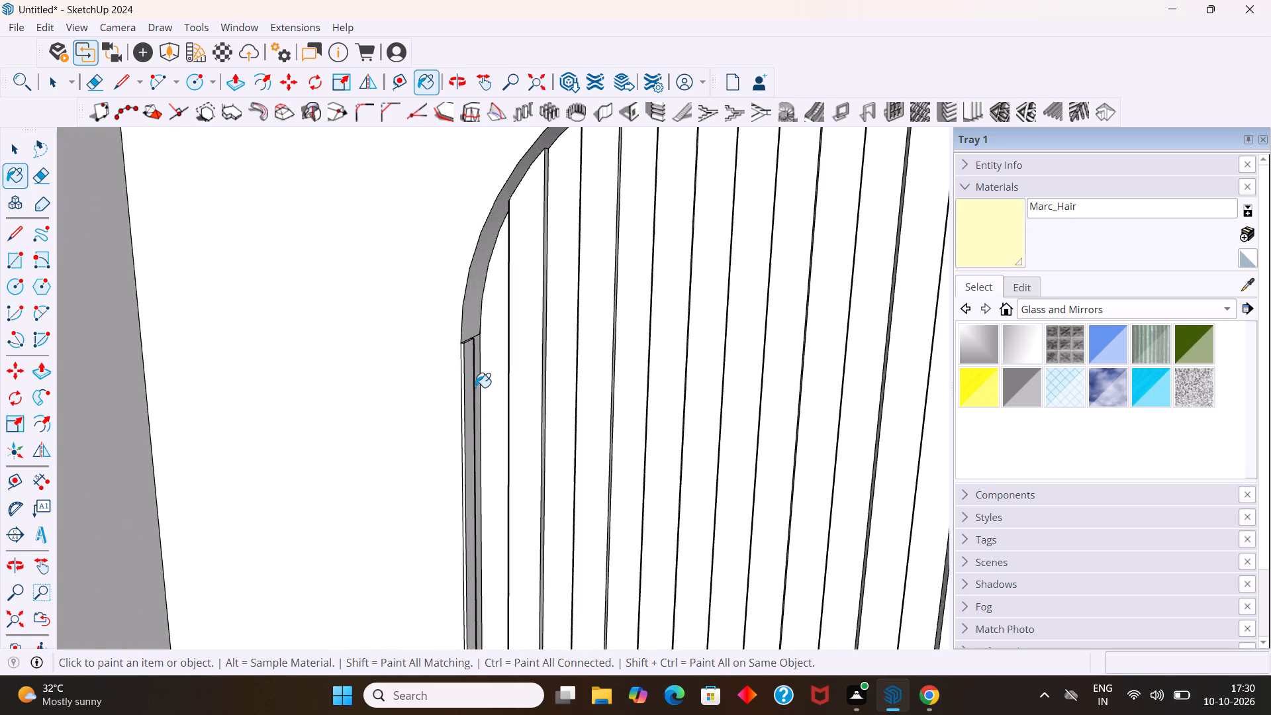
{"action": "scroll", "coordinate": [475, 387], "scroll_direction": "up", "scroll_amount": 4}
{"action": "left_click", "coordinate": [464, 362]}
{"action": "scroll", "coordinate": [465, 360], "scroll_direction": "down", "scroll_amount": 2}
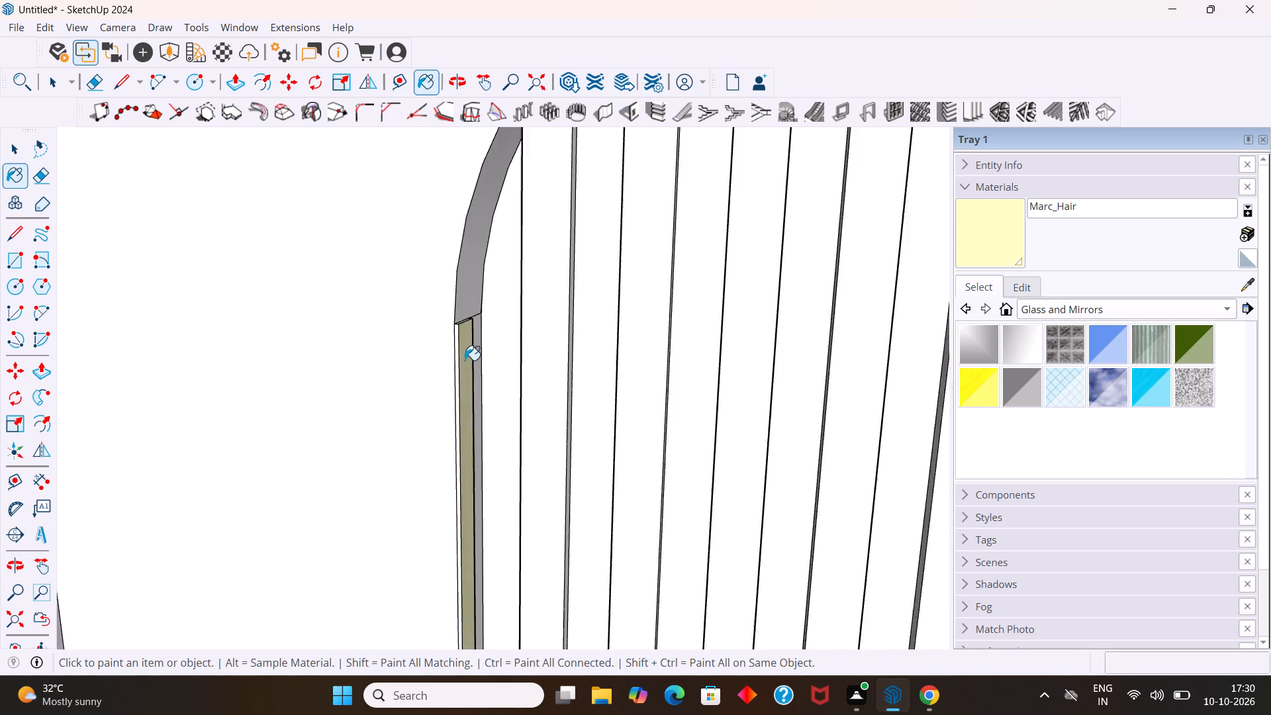
Paint the straight top edge strip of the arched fluted panel with the Marc_Hair material.
{"action": "scroll", "coordinate": [465, 360], "scroll_direction": "down", "scroll_amount": 14}
{"action": "middle_click_drag", "start_coordinate": [691, 315], "coordinate": [710, 145]}
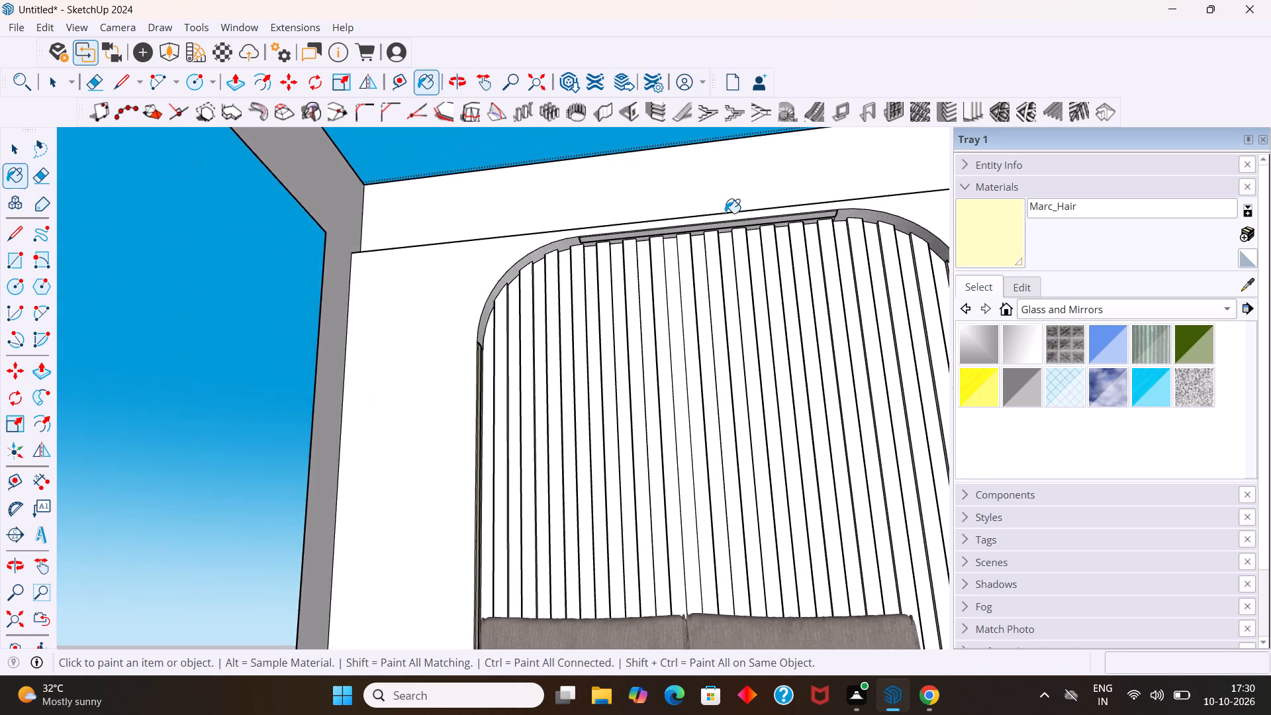
{"action": "scroll", "coordinate": [725, 213], "scroll_direction": "up", "scroll_amount": 7}
{"action": "middle_click_drag", "start_coordinate": [719, 241], "coordinate": [713, 139]}
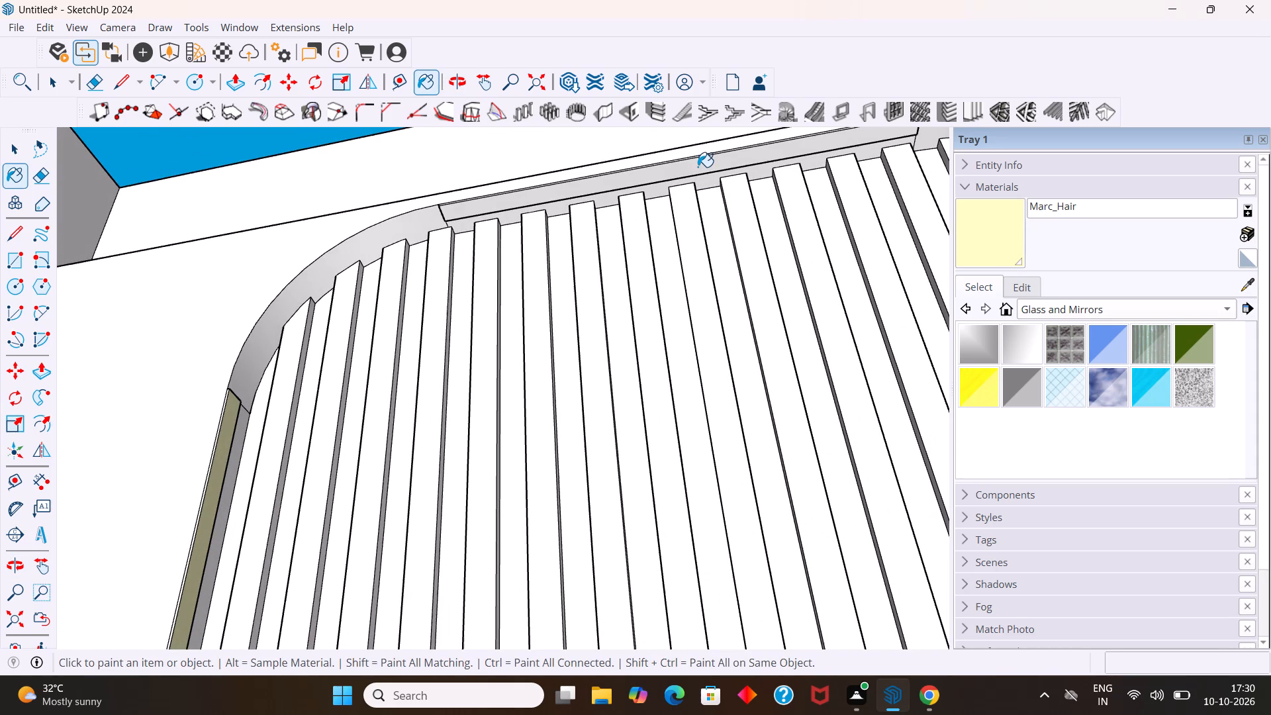
{"action": "left_click", "coordinate": [698, 167]}
{"action": "scroll", "coordinate": [555, 201], "scroll_direction": "down", "scroll_amount": 4}
{"action": "scroll", "coordinate": [519, 252], "scroll_direction": "down", "scroll_amount": 4}
{"action": "scroll", "coordinate": [516, 318], "scroll_direction": "down", "scroll_amount": 15}
{"action": "middle_click_drag", "start_coordinate": [506, 388], "coordinate": [727, 446]}
{"action": "scroll", "coordinate": [714, 420], "scroll_direction": "down", "scroll_amount": 5}
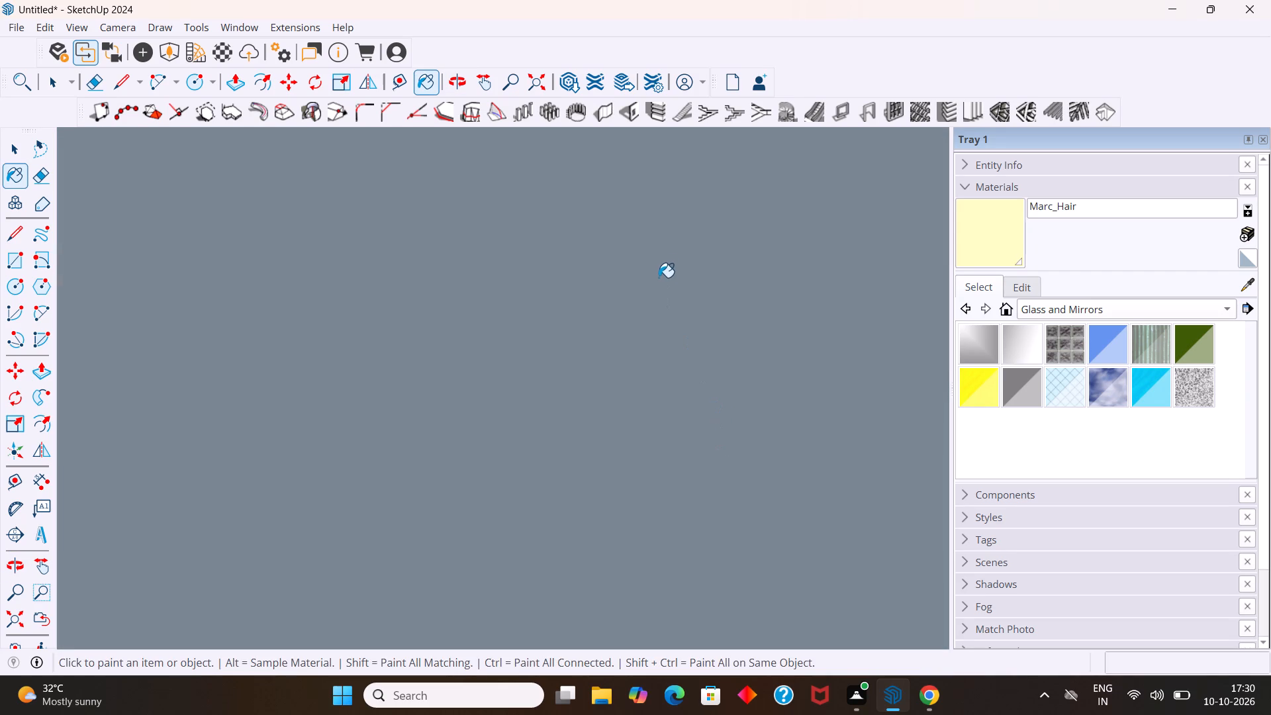
{"action": "key", "text": "u"}
{"action": "type", "text": "uu"}
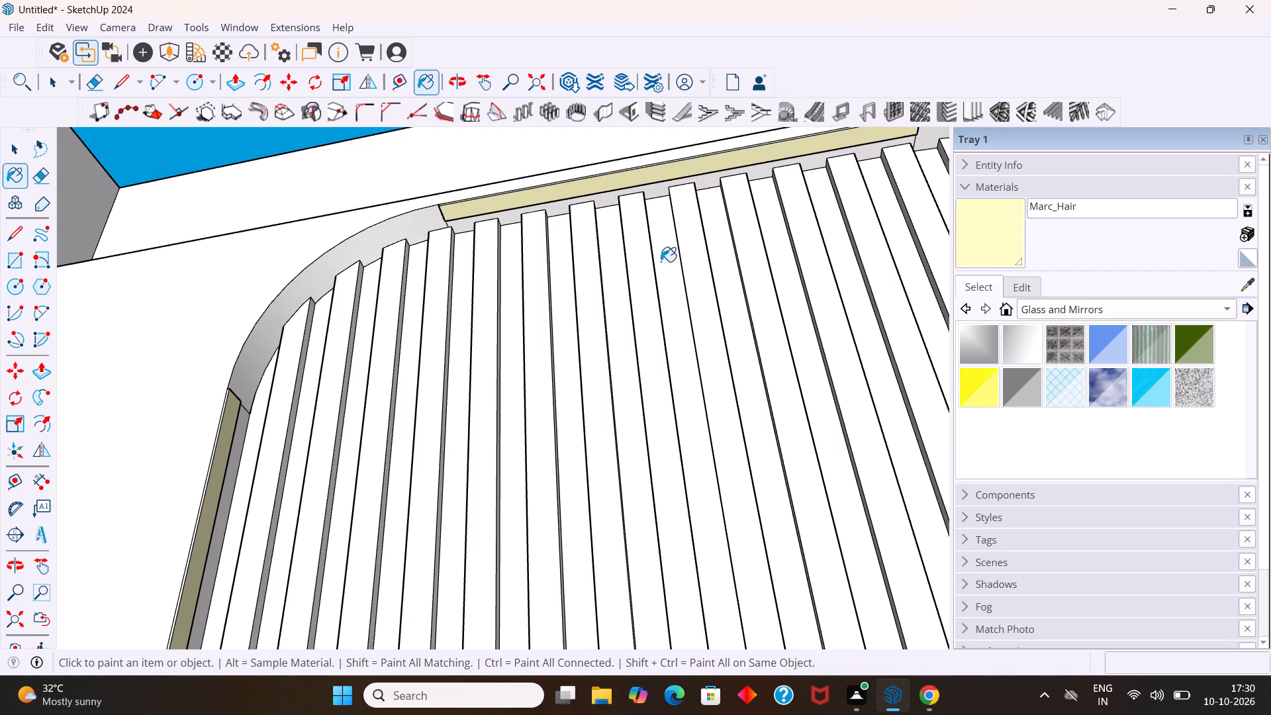
Paint the right vertical edge strip of the arched fluted panel with the Marc_Hair material.
{"action": "scroll", "coordinate": [655, 266], "scroll_direction": "down", "scroll_amount": 4}
{"action": "middle_click_drag", "start_coordinate": [614, 309], "coordinate": [702, 419]}
{"action": "scroll", "coordinate": [566, 380], "scroll_direction": "down", "scroll_amount": 10}
{"action": "middle_click_drag", "start_coordinate": [558, 440], "coordinate": [746, 533]}
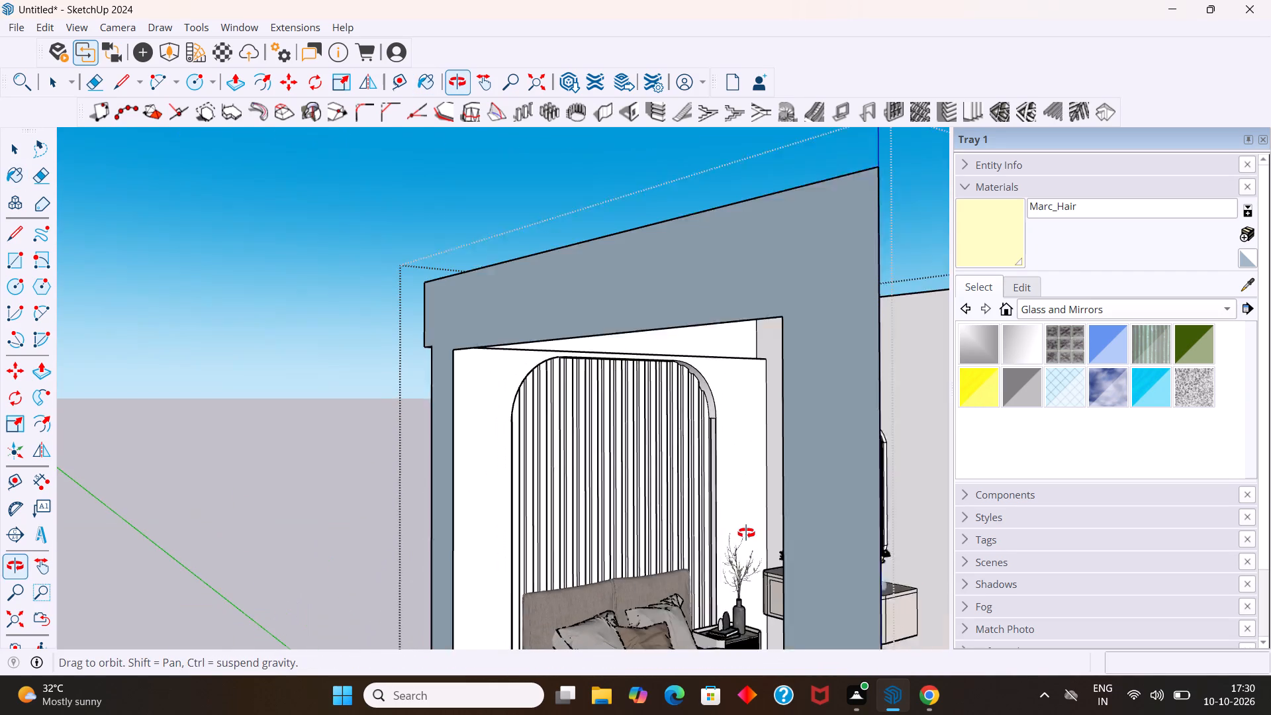
{"action": "middle_click_drag", "start_coordinate": [746, 533], "coordinate": [746, 534]}
{"action": "scroll", "coordinate": [713, 510], "scroll_direction": "up", "scroll_amount": 13}
{"action": "left_click", "coordinate": [708, 381]}
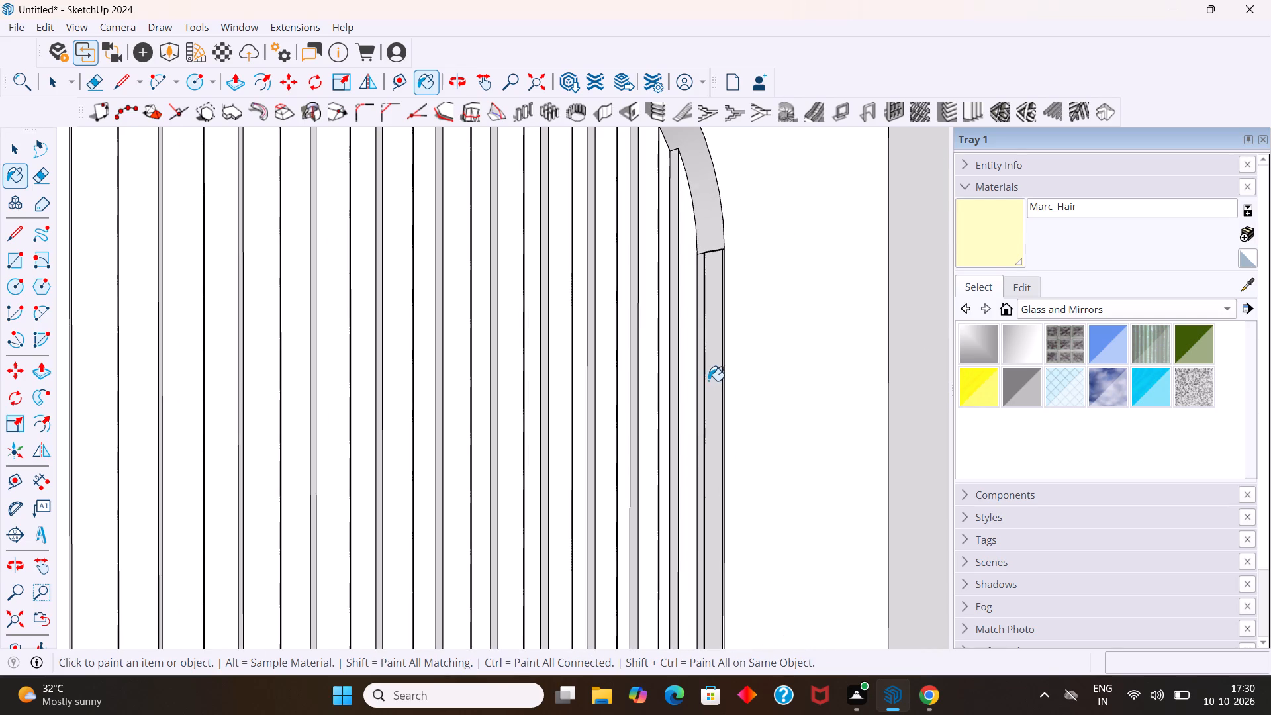
{"action": "scroll", "coordinate": [719, 387], "scroll_direction": "down", "scroll_amount": 11}
{"action": "middle_click_drag", "start_coordinate": [719, 410], "coordinate": [604, 424]}
{"action": "scroll", "coordinate": [602, 420], "scroll_direction": "down", "scroll_amount": 5}
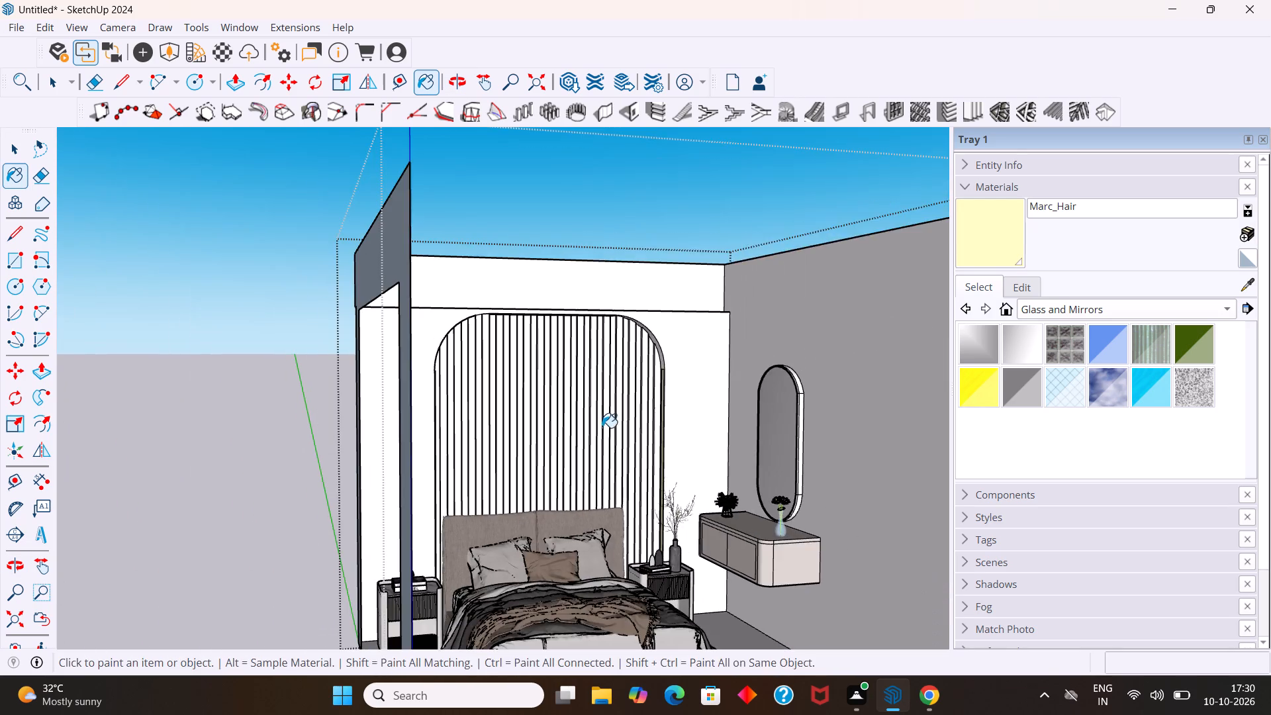
Paint the outer rim faces of the oval wall mirror above the dressing table with the Marc_Hair material.
{"action": "middle_click_drag", "start_coordinate": [614, 450], "coordinate": [529, 590]}
{"action": "scroll", "coordinate": [553, 526], "scroll_direction": "up", "scroll_amount": 7}
{"action": "middle_click_drag", "start_coordinate": [566, 499], "coordinate": [464, 531]}
{"action": "scroll", "coordinate": [471, 476], "scroll_direction": "down", "scroll_amount": 10}
{"action": "scroll", "coordinate": [647, 469], "scroll_direction": "up", "scroll_amount": 4}
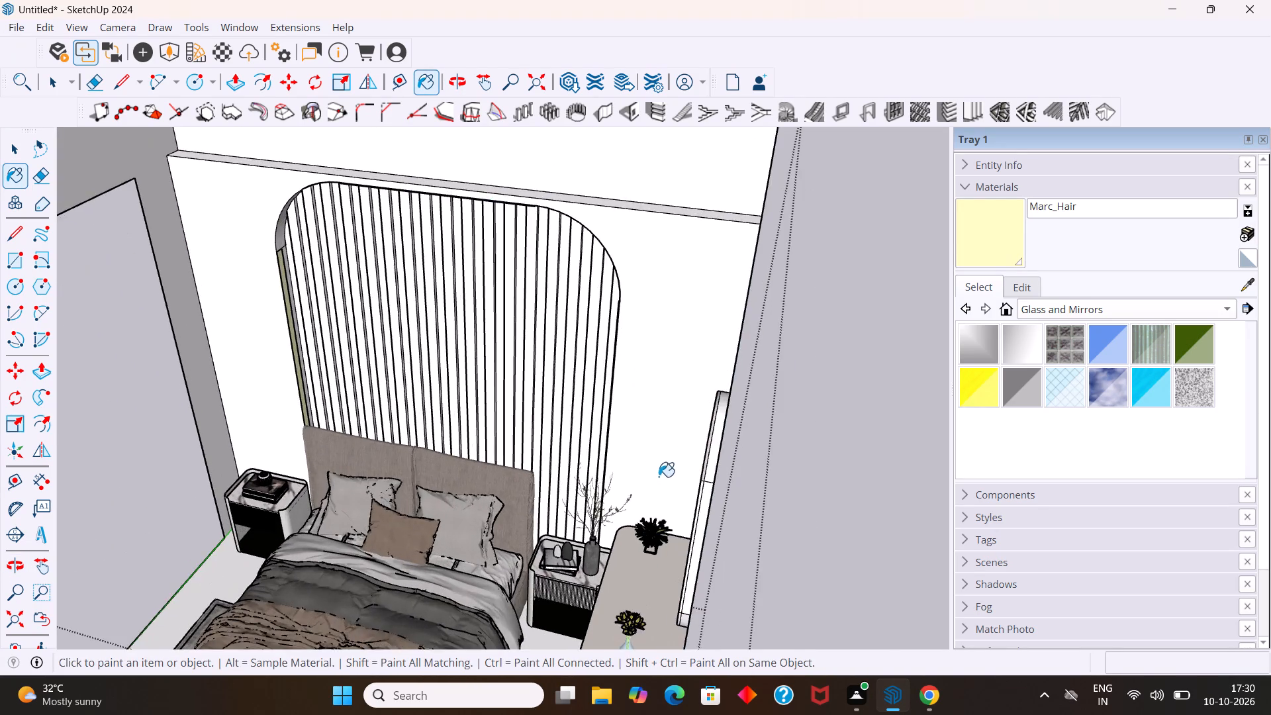
{"action": "scroll", "coordinate": [668, 491], "scroll_direction": "up", "scroll_amount": 2}
{"action": "middle_click_drag", "start_coordinate": [702, 500], "coordinate": [730, 508]}
{"action": "scroll", "coordinate": [788, 470], "scroll_direction": "up", "scroll_amount": 5}
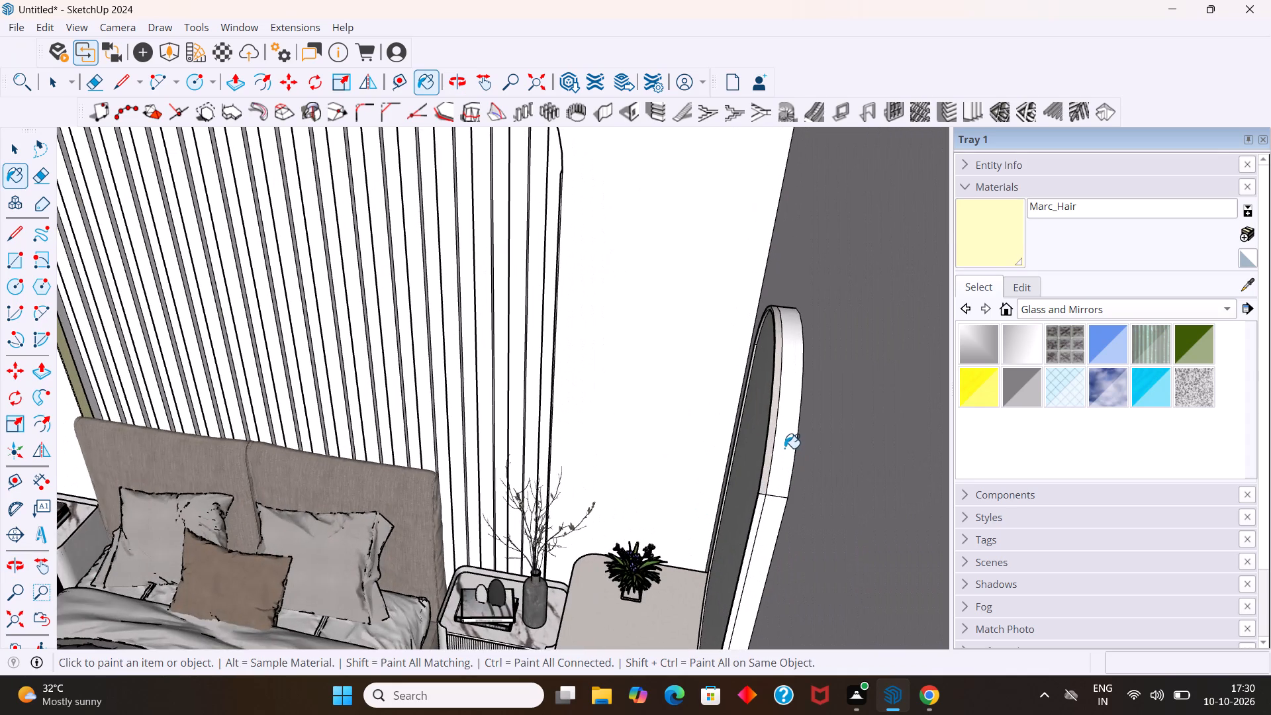
{"action": "left_click", "coordinate": [784, 448]}
{"action": "left_click", "coordinate": [773, 533]}
{"action": "middle_click_drag", "start_coordinate": [728, 493], "coordinate": [778, 583]}
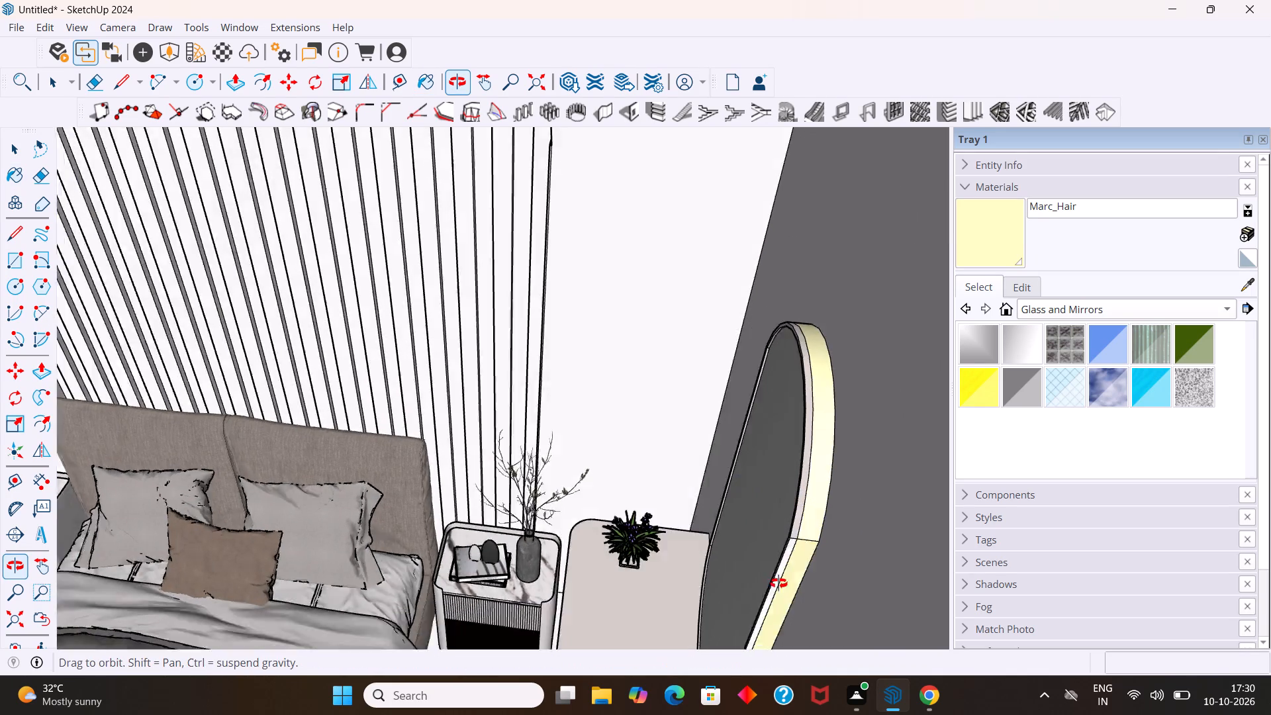
{"action": "middle_click_drag", "start_coordinate": [778, 583], "coordinate": [847, 703]}
{"action": "middle_click_drag", "start_coordinate": [802, 365], "coordinate": [888, 582]}
{"action": "scroll", "coordinate": [839, 341], "scroll_direction": "up", "scroll_amount": 3}
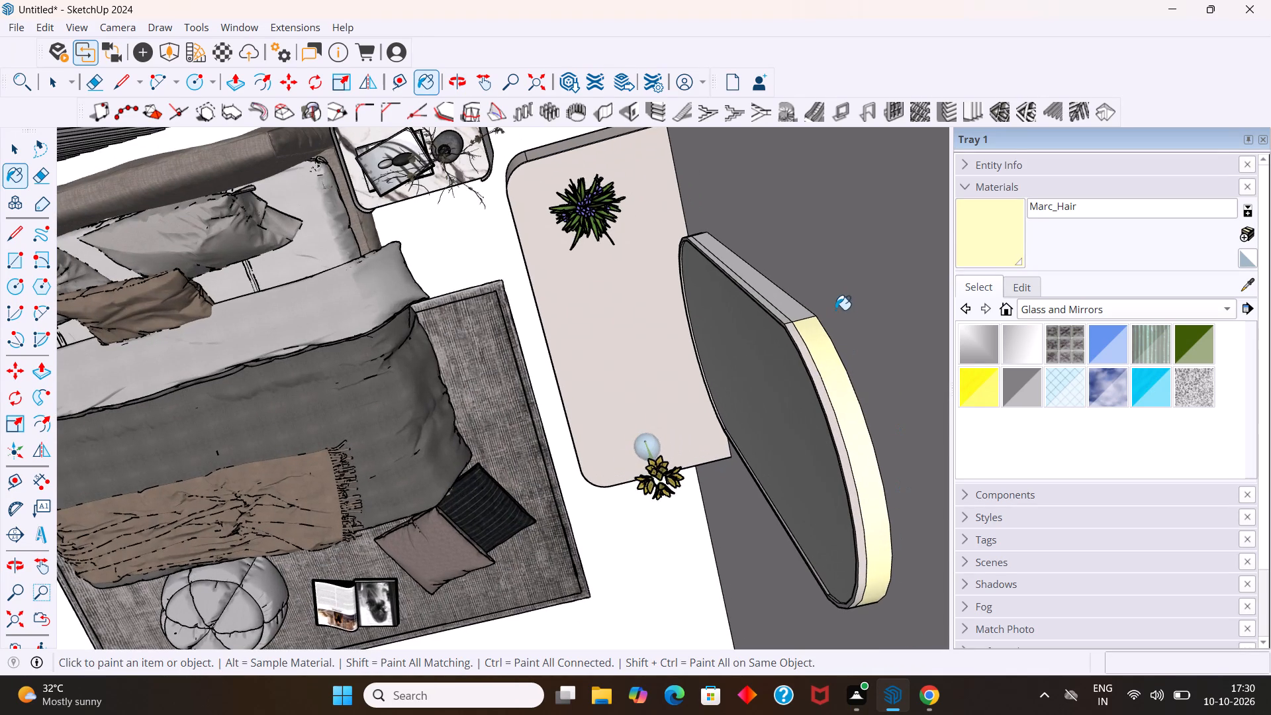
{"action": "left_click", "coordinate": [788, 307]}
Examine the mirror's rim from above and the furnished bedroom from the front.
{"action": "middle_click_drag", "start_coordinate": [617, 367], "coordinate": [850, 326]}
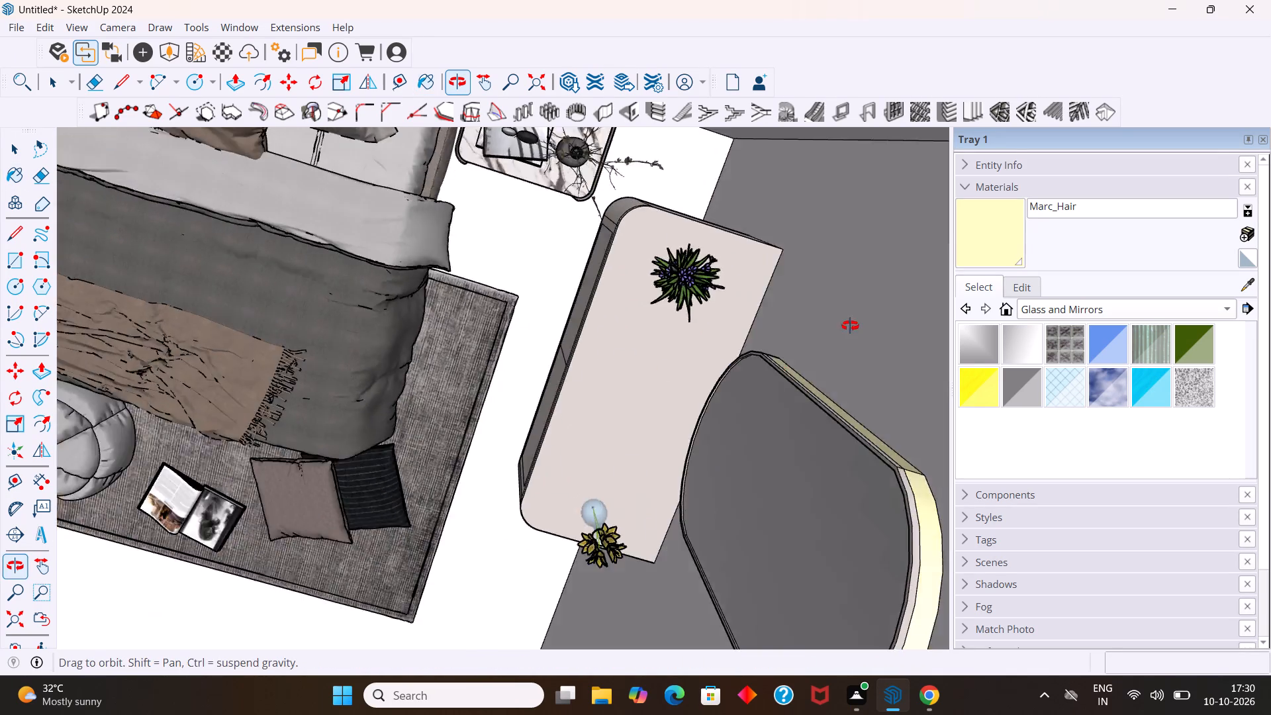
{"action": "middle_click_drag", "start_coordinate": [850, 326], "coordinate": [803, 379]}
{"action": "scroll", "coordinate": [703, 405], "scroll_direction": "up", "scroll_amount": 3}
{"action": "middle_click_drag", "start_coordinate": [760, 529], "coordinate": [944, 288]}
{"action": "scroll", "coordinate": [749, 325], "scroll_direction": "down", "scroll_amount": 8}
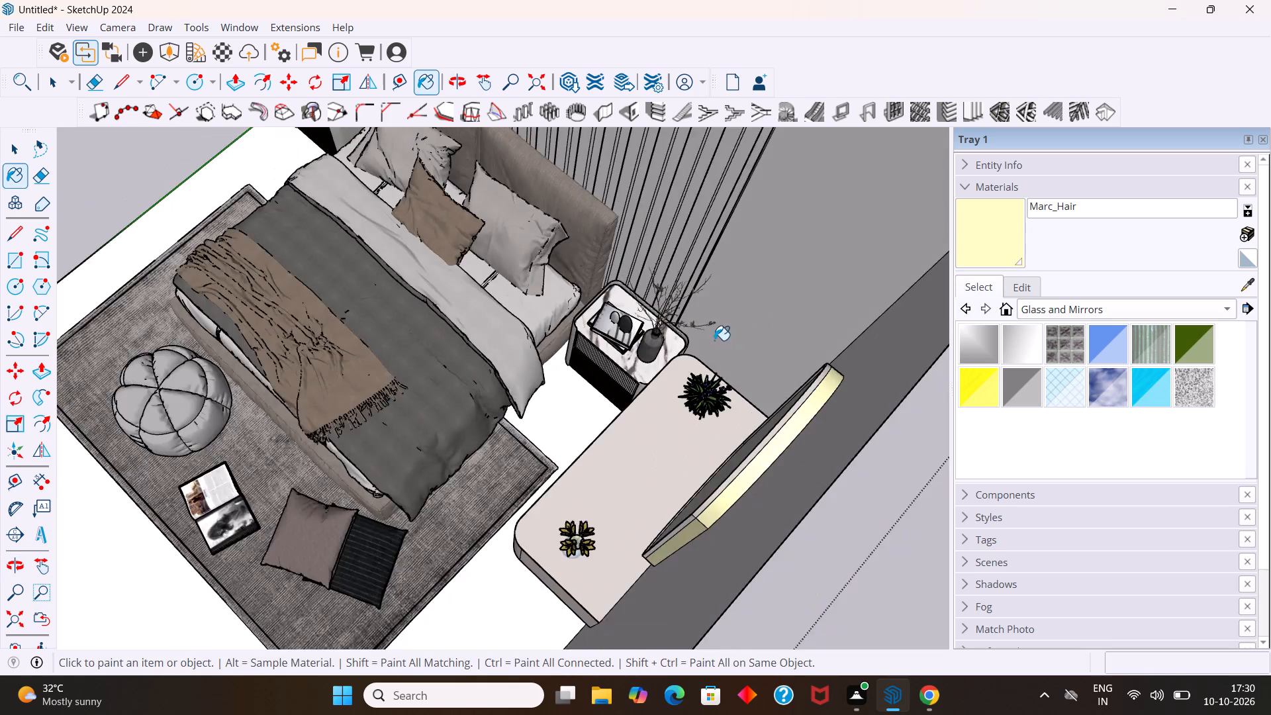
{"action": "scroll", "coordinate": [714, 340], "scroll_direction": "down", "scroll_amount": 2}
{"action": "middle_click_drag", "start_coordinate": [606, 550], "coordinate": [906, 263]}
{"action": "scroll", "coordinate": [806, 224], "scroll_direction": "down", "scroll_amount": 4}
{"action": "scroll", "coordinate": [780, 215], "scroll_direction": "up", "scroll_amount": 4}
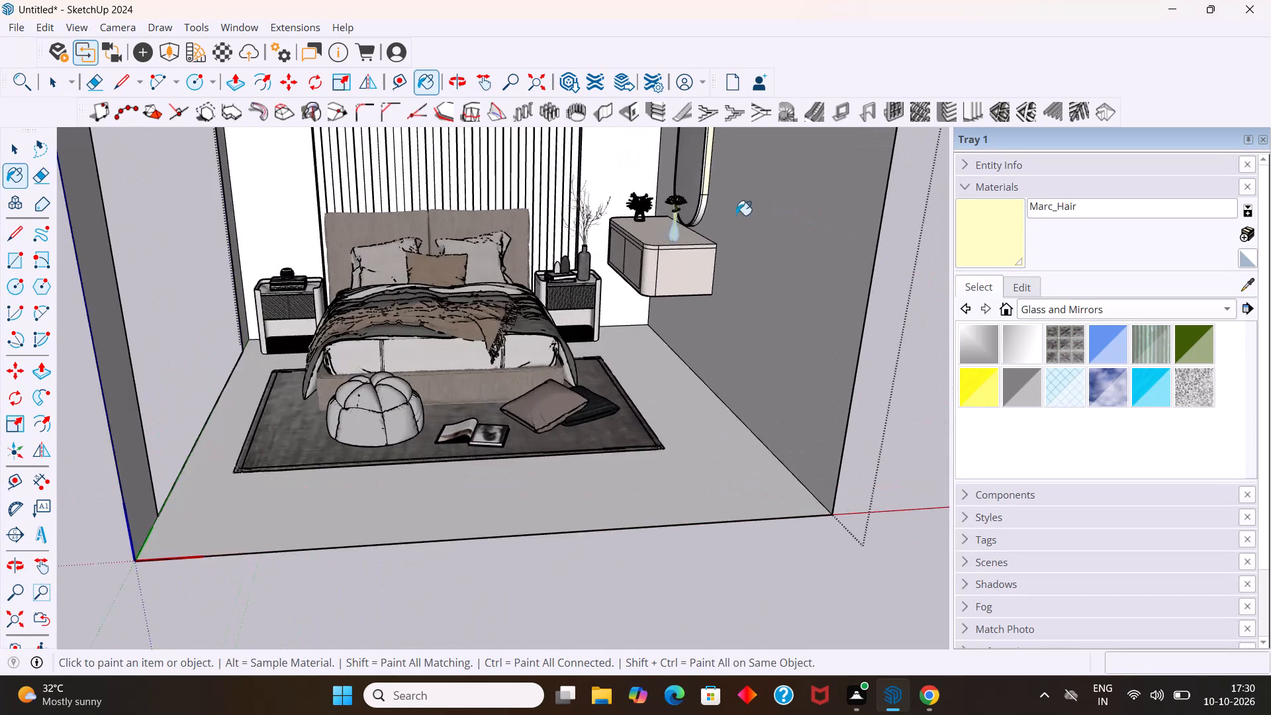
Paint the remaining lower rim face of the oval wall mirror with the Marc_Hair material.
{"action": "scroll", "coordinate": [736, 215], "scroll_direction": "up", "scroll_amount": 17}
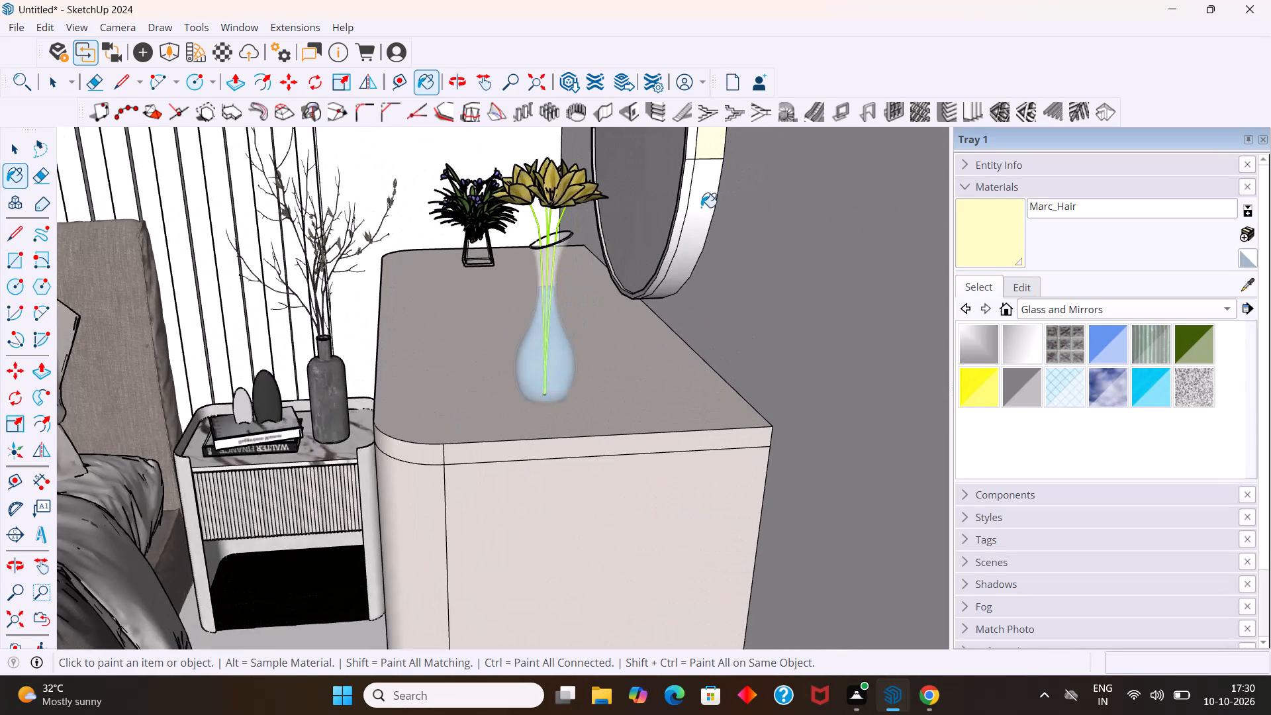
{"action": "left_click", "coordinate": [701, 207]}
{"action": "key", "text": "space"}
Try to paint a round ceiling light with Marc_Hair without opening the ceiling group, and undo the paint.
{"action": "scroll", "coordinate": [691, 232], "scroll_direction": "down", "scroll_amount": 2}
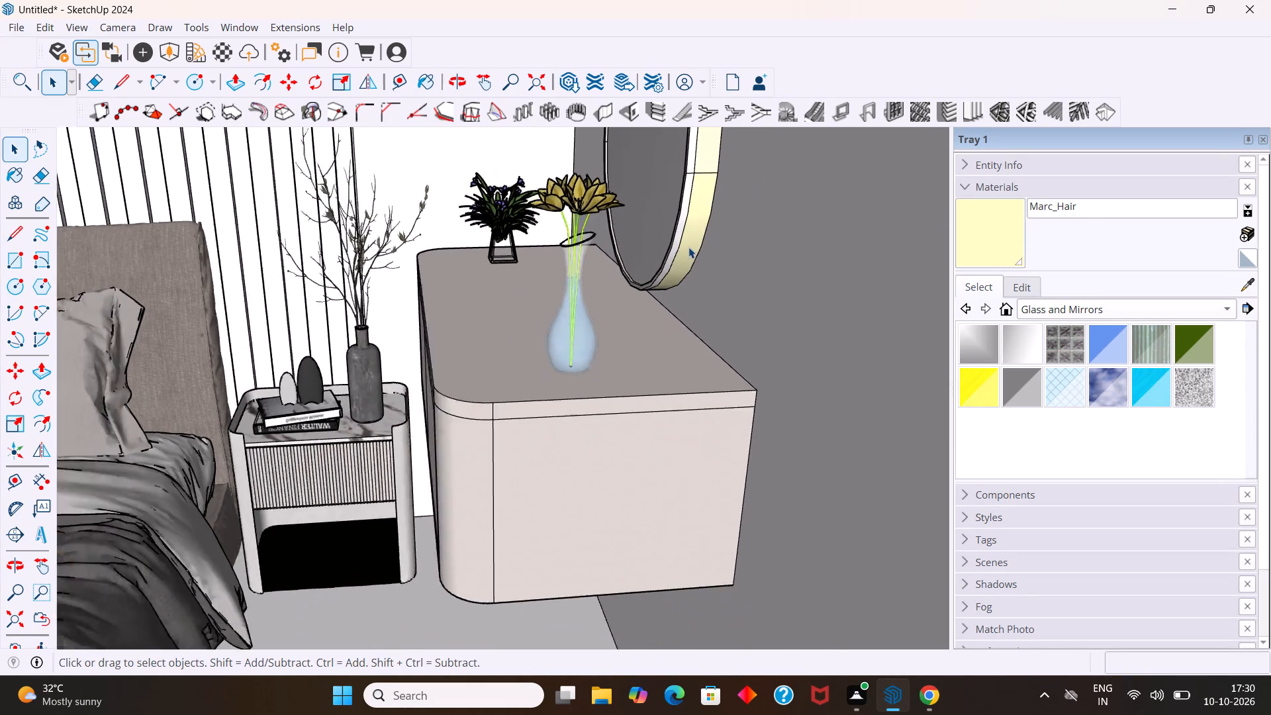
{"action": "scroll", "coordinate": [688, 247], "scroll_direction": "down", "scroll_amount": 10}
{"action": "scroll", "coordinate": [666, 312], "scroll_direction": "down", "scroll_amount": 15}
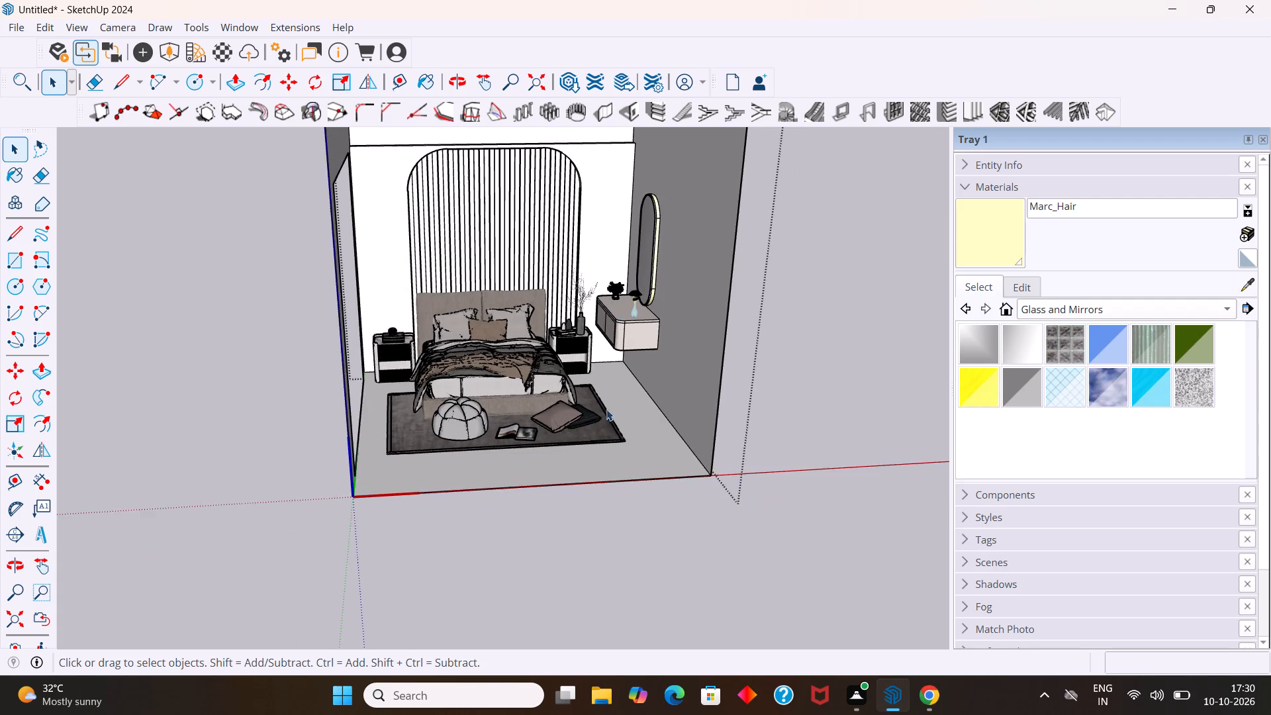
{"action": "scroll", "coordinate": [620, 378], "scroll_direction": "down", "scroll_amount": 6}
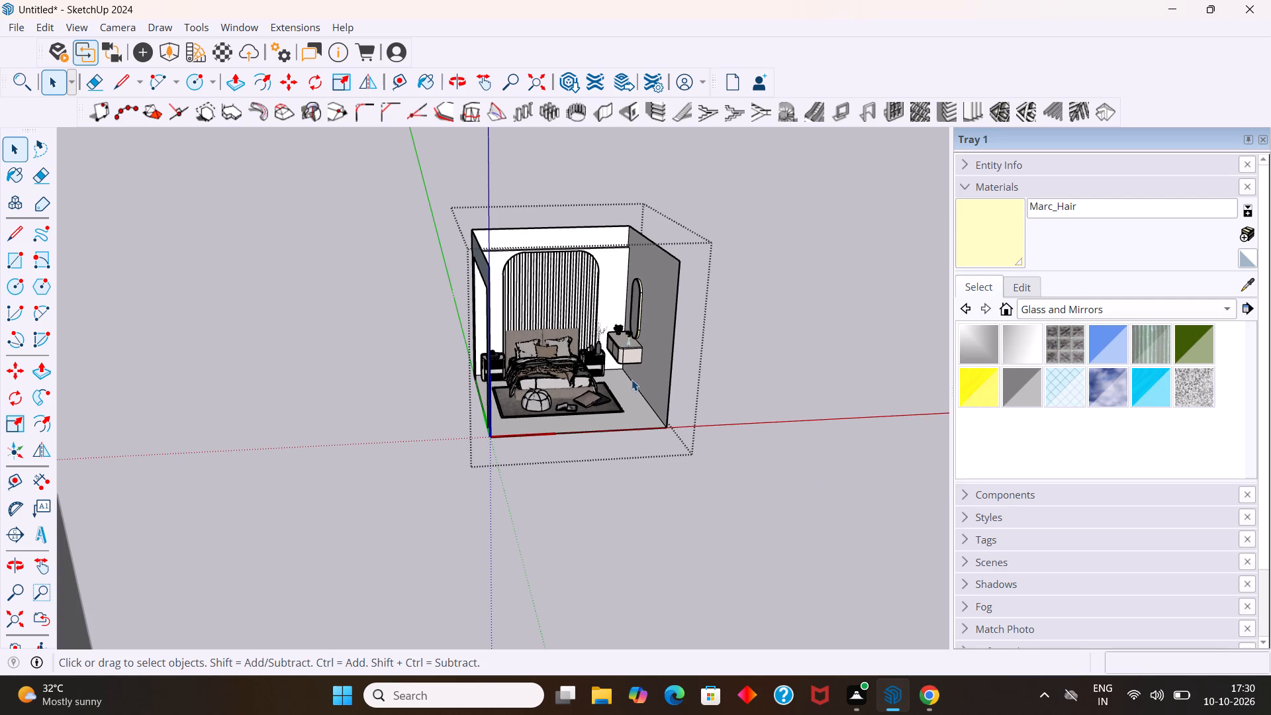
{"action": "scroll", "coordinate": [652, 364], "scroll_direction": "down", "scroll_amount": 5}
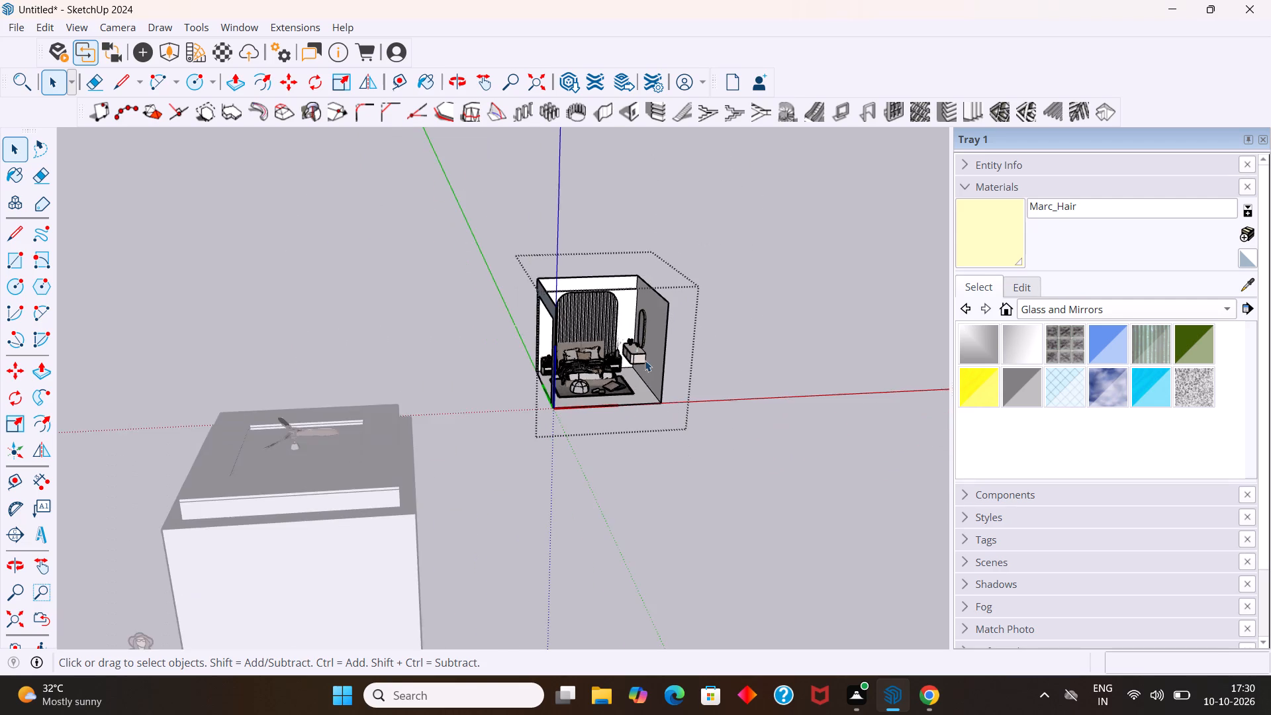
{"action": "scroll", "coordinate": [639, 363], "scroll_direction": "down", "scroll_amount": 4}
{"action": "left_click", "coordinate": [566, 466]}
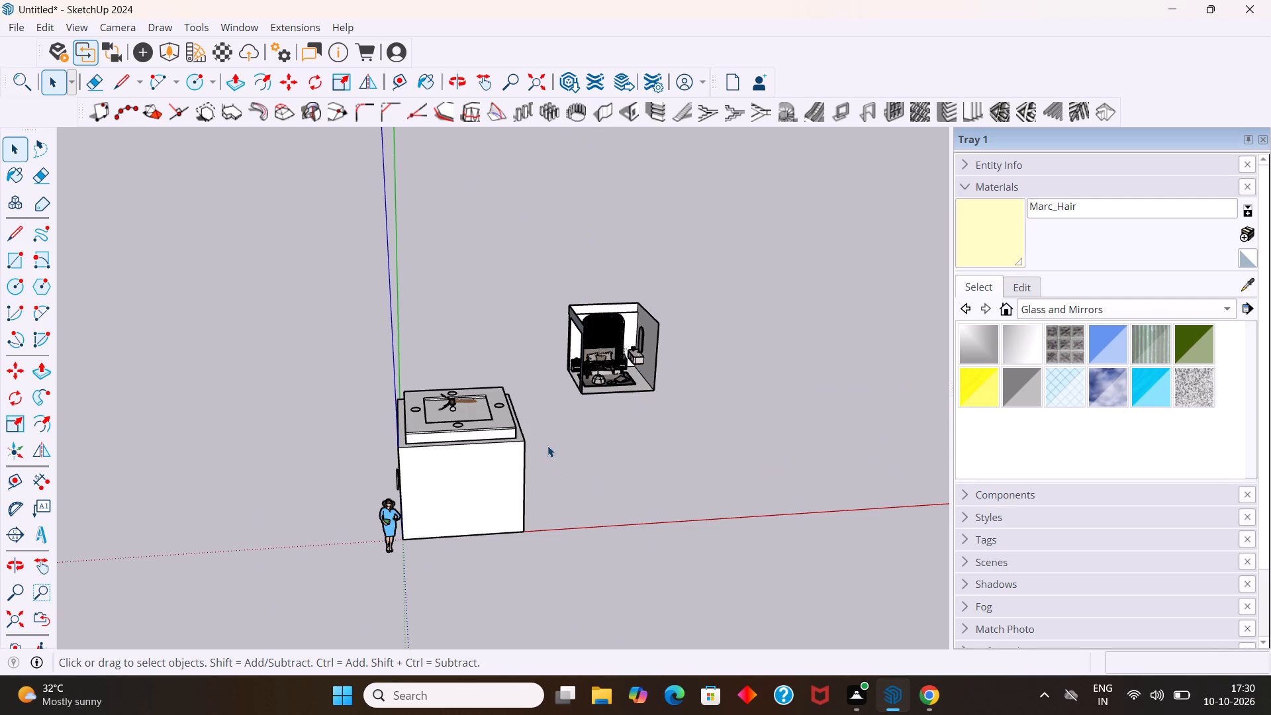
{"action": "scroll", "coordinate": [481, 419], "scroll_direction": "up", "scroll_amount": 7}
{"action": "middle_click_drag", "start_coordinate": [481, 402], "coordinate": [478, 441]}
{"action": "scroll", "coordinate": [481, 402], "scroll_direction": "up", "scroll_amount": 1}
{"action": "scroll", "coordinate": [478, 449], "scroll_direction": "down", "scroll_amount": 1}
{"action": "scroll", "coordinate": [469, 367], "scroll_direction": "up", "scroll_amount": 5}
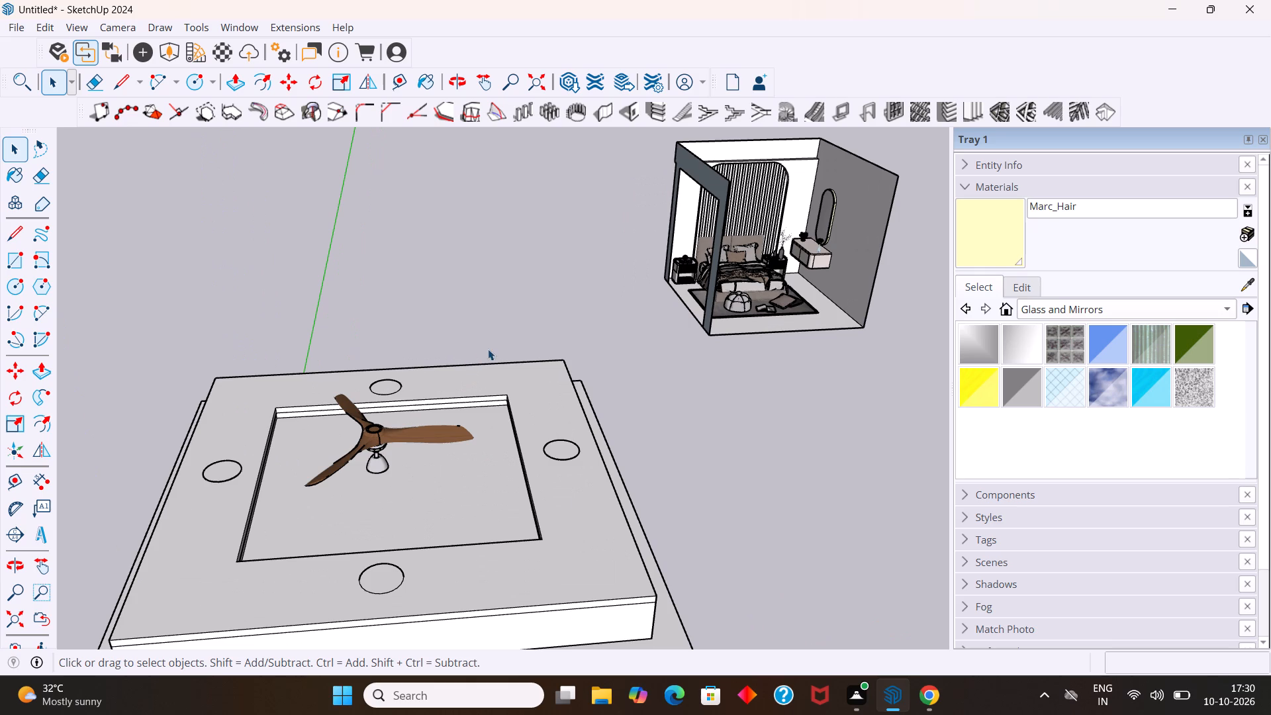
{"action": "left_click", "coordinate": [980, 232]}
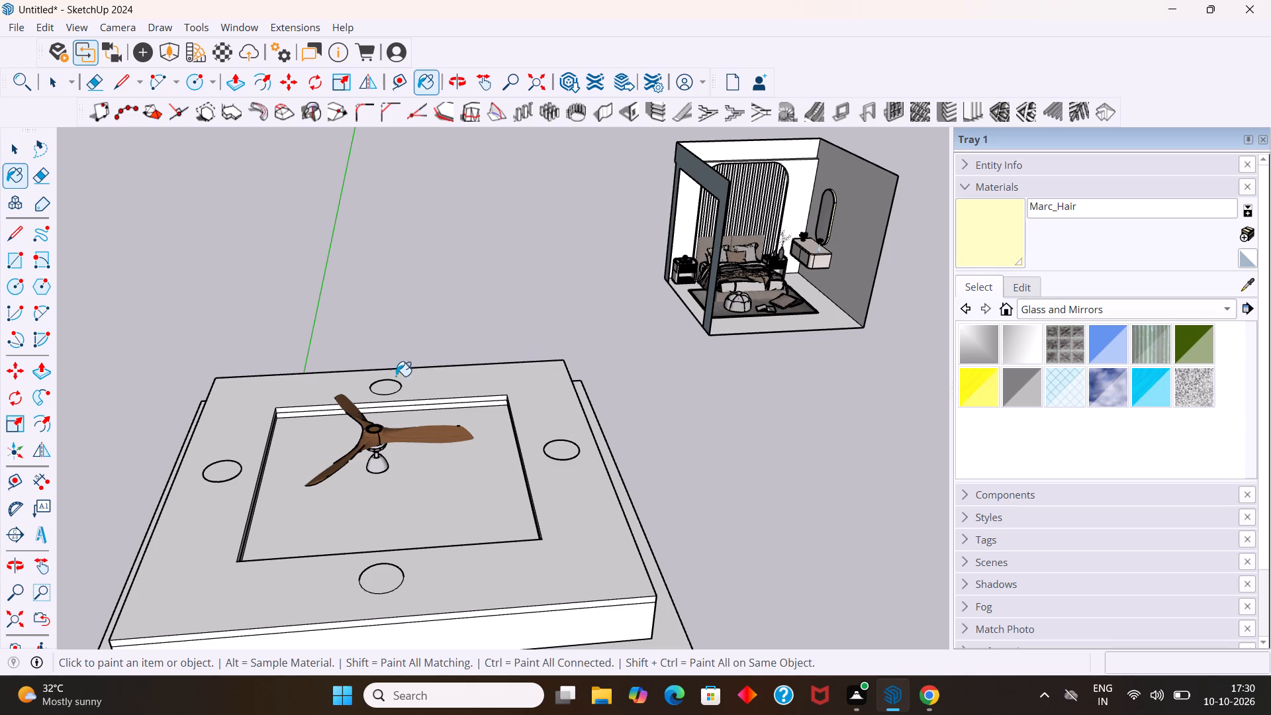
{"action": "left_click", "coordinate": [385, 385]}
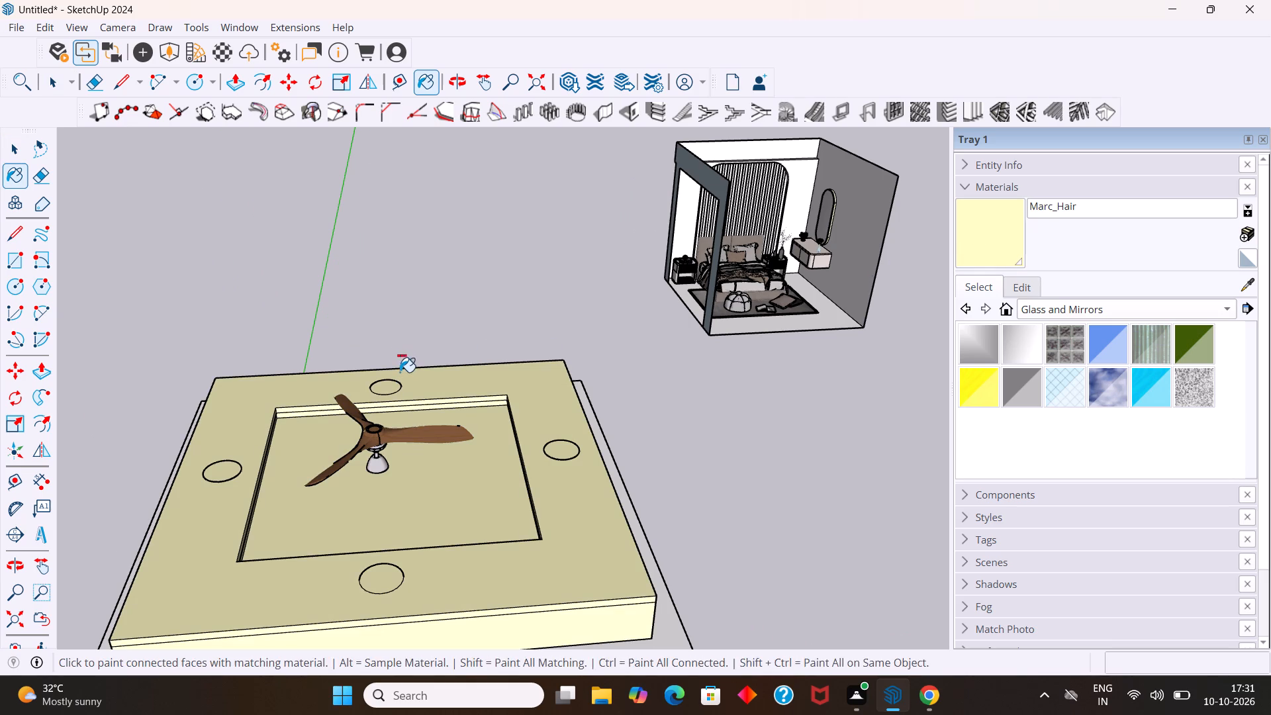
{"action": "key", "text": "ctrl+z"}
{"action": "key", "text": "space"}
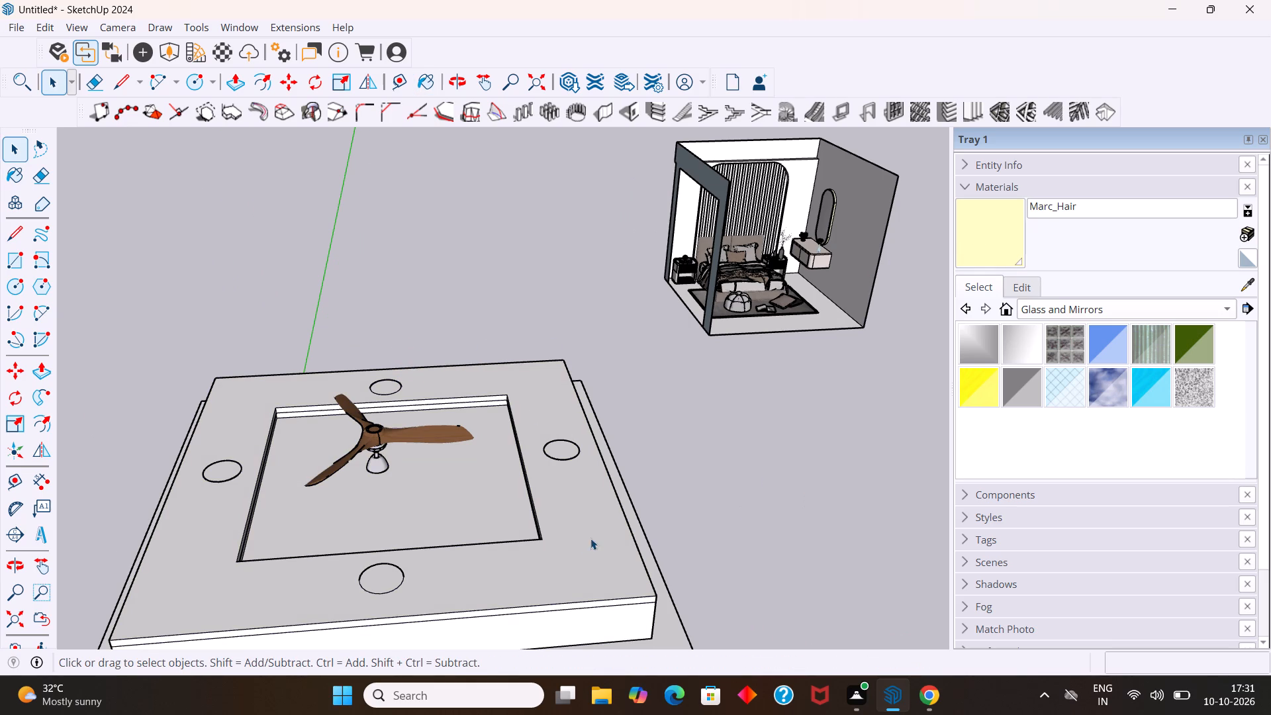
Open the ceiling group and paint its four round lights with the Marc_Hair material.
{"action": "double_click", "coordinate": [583, 544]}
{"action": "left_click", "coordinate": [581, 546]}
{"action": "left_click", "coordinate": [749, 515]}
{"action": "scroll", "coordinate": [757, 501], "scroll_direction": "down", "scroll_amount": 2}
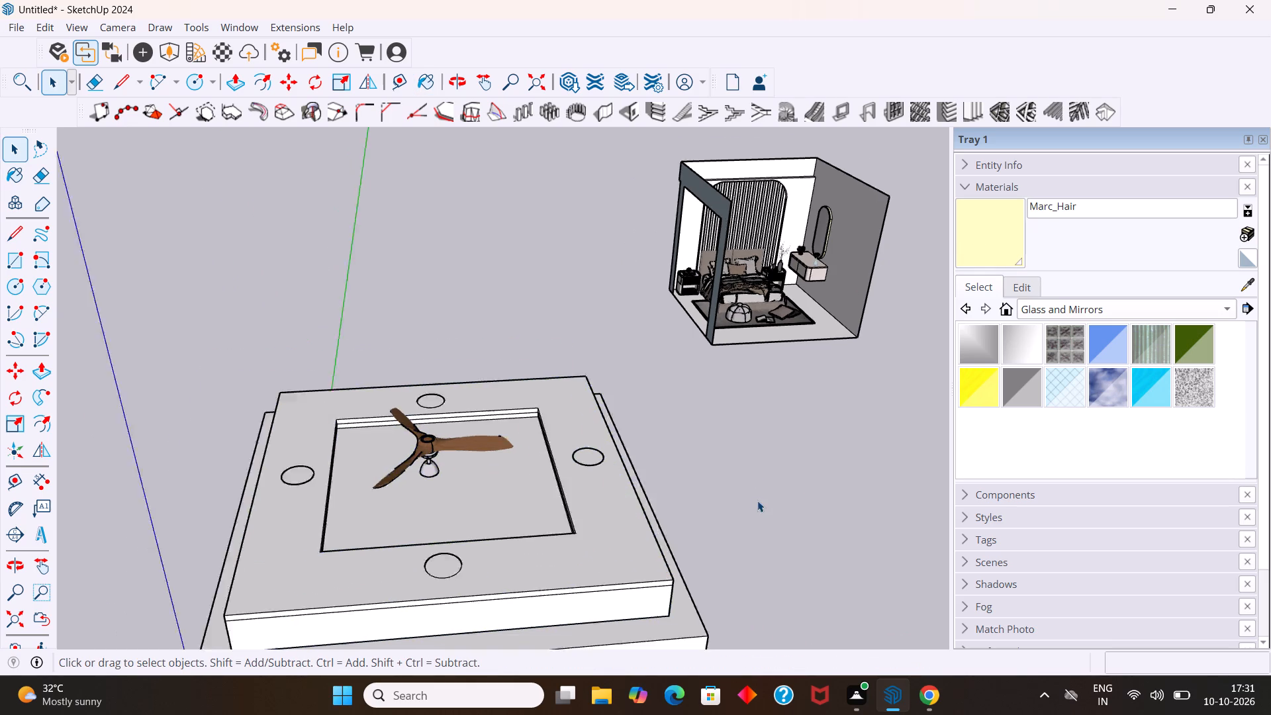
{"action": "scroll", "coordinate": [757, 501], "scroll_direction": "down", "scroll_amount": 3}
{"action": "double_click", "coordinate": [668, 539]}
{"action": "scroll", "coordinate": [653, 541], "scroll_direction": "up", "scroll_amount": 4}
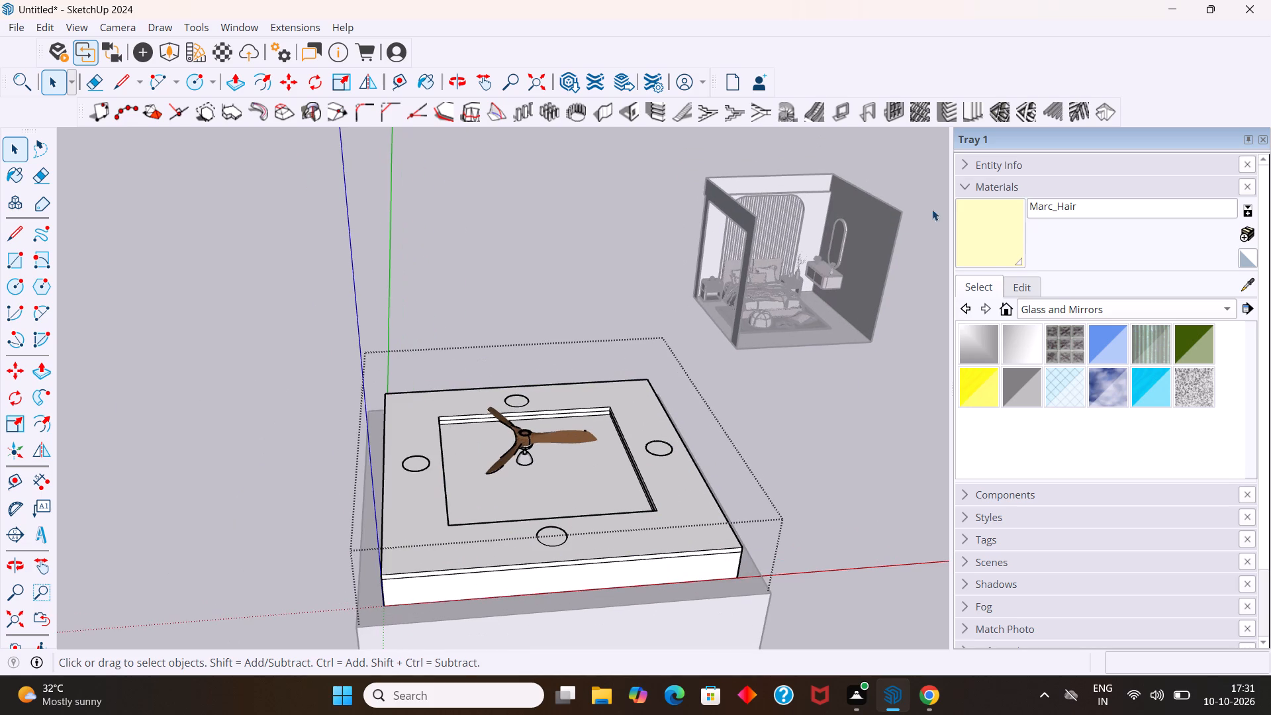
{"action": "left_click", "coordinate": [993, 233]}
{"action": "left_click", "coordinate": [659, 446]}
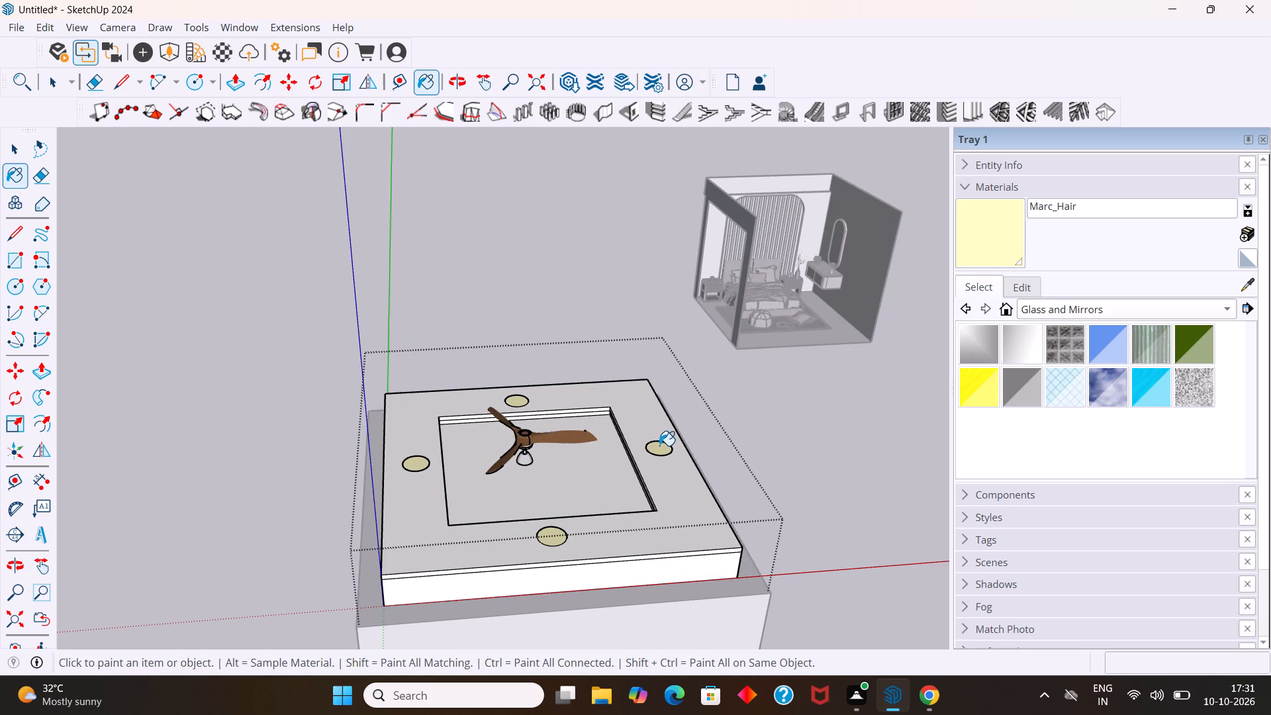
Paint the inner strips around the ceiling's rectangular fan recess with the Marc_Hair material.
{"action": "middle_click_drag", "start_coordinate": [671, 442], "coordinate": [601, 455]}
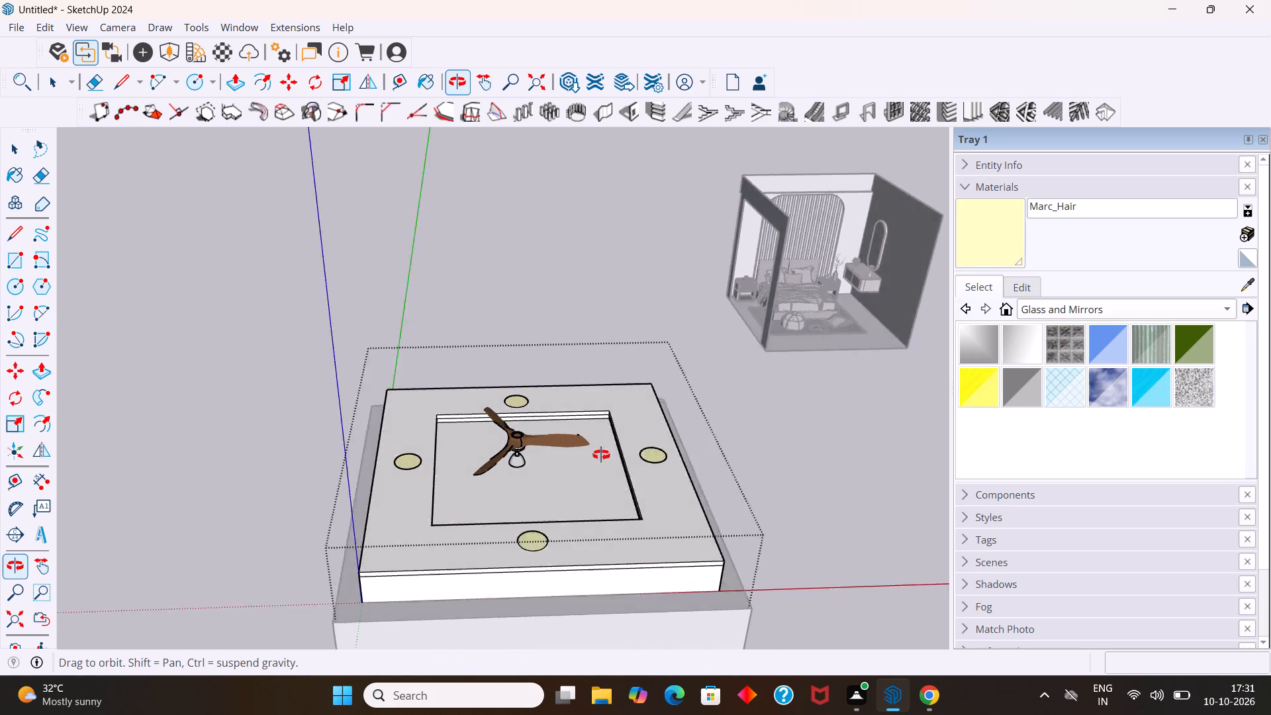
{"action": "middle_click_drag", "start_coordinate": [601, 455], "coordinate": [461, 426]}
{"action": "scroll", "coordinate": [500, 421], "scroll_direction": "up", "scroll_amount": 12}
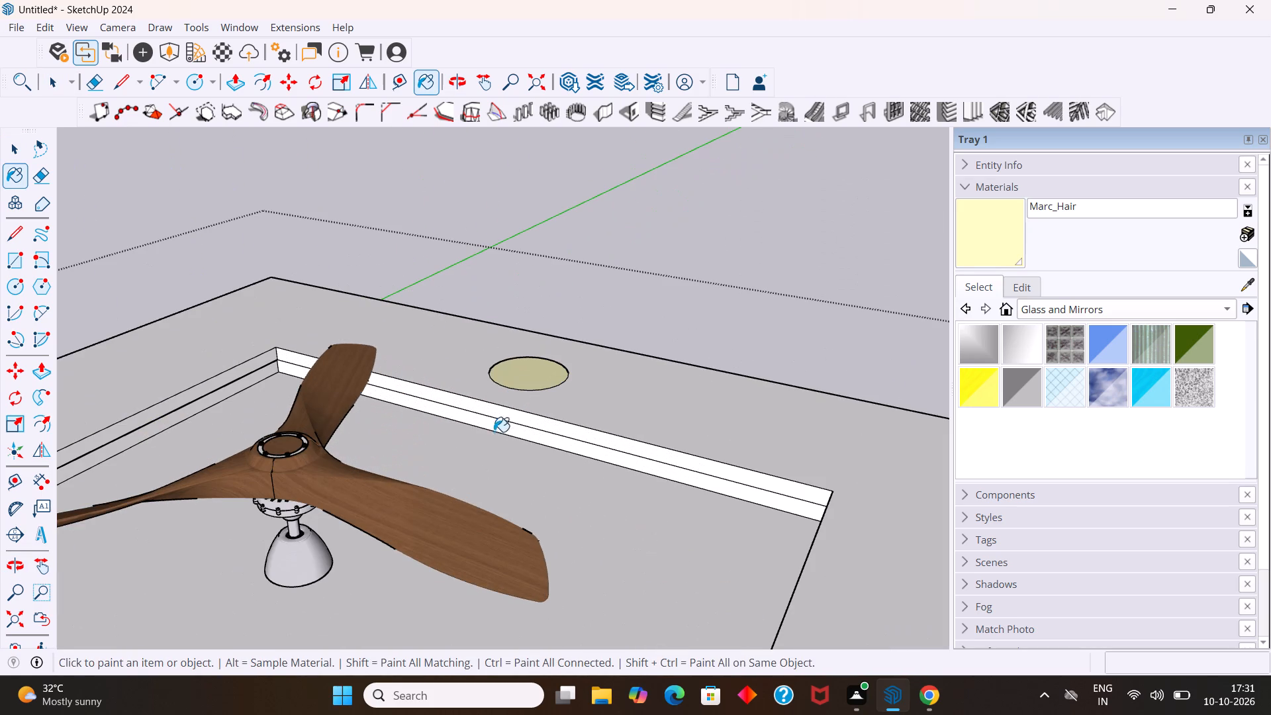
{"action": "left_click", "coordinate": [508, 429]}
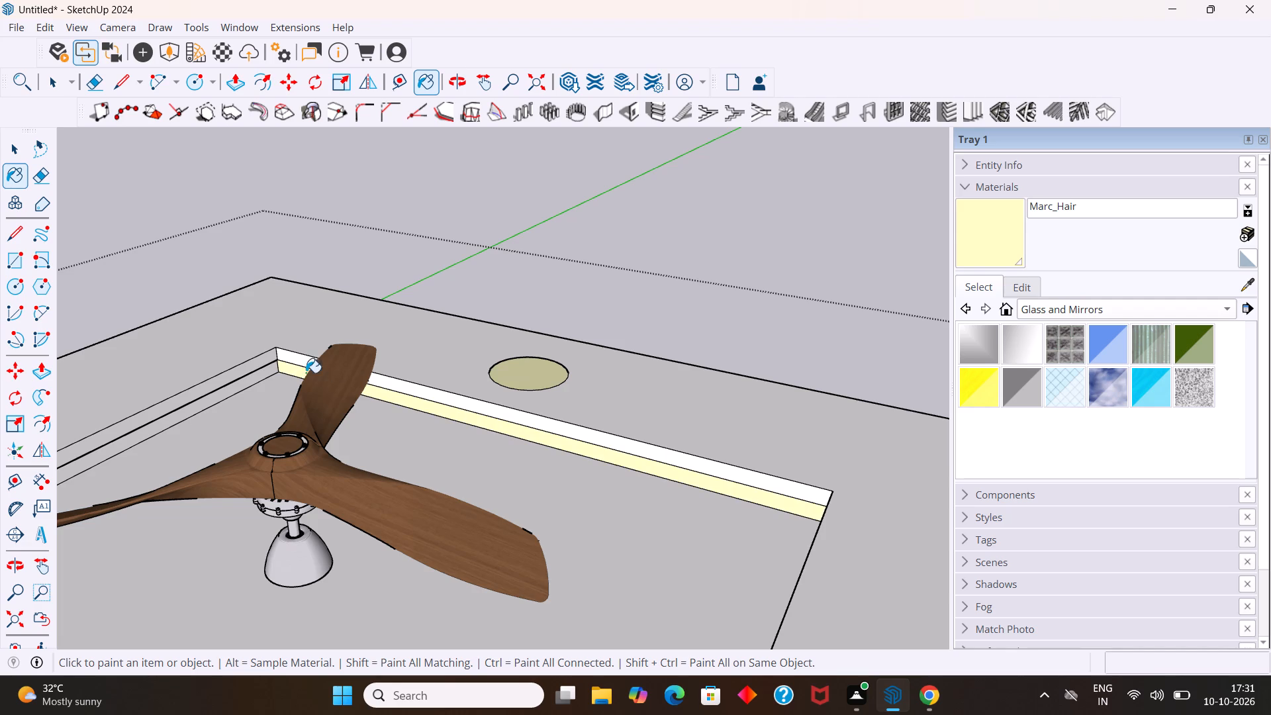
{"action": "left_click", "coordinate": [256, 375]}
{"action": "scroll", "coordinate": [267, 382], "scroll_direction": "down", "scroll_amount": 8}
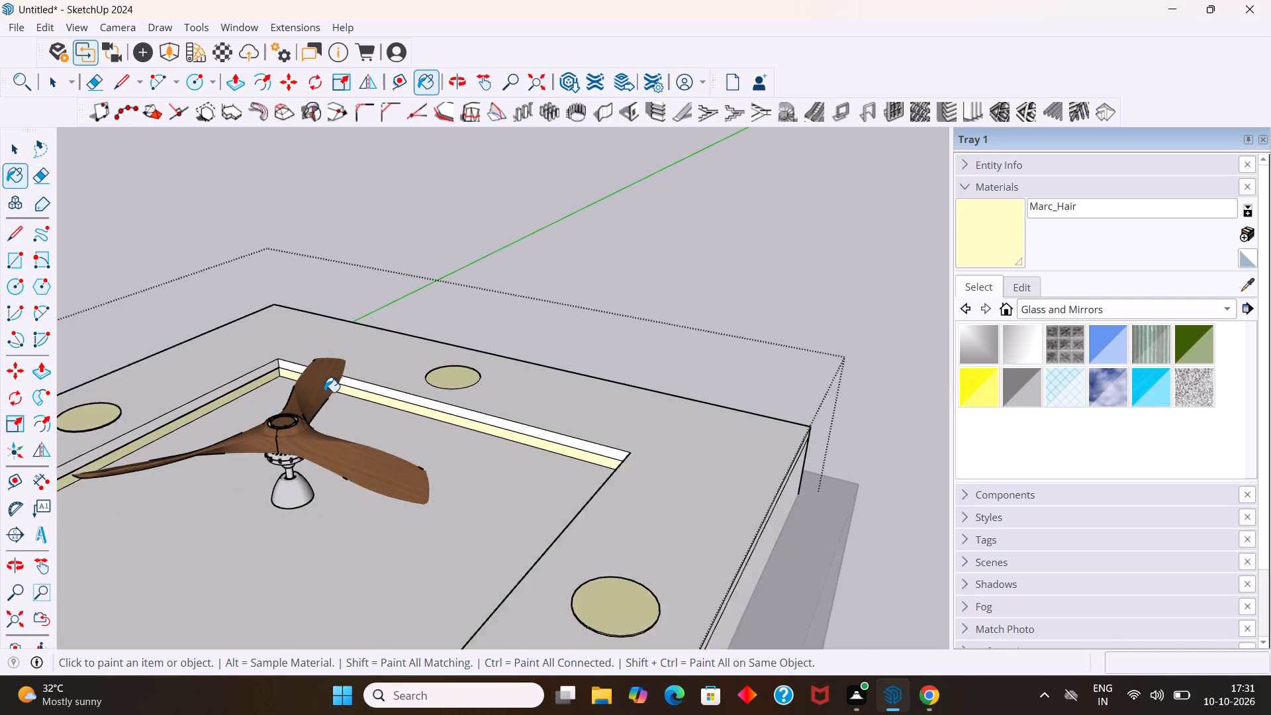
{"action": "middle_click_drag", "start_coordinate": [375, 436], "coordinate": [640, 526]}
{"action": "scroll", "coordinate": [653, 499], "scroll_direction": "down", "scroll_amount": 5}
{"action": "middle_click_drag", "start_coordinate": [684, 536], "coordinate": [903, 390]}
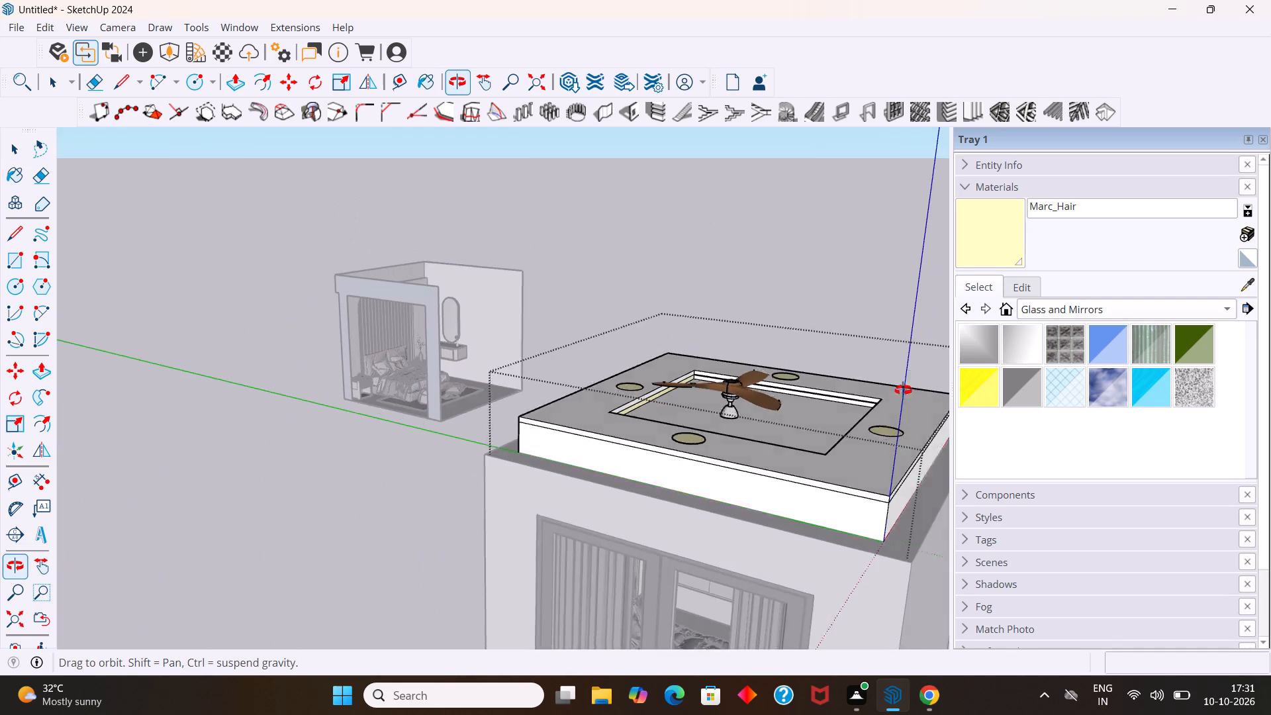
{"action": "middle_click_drag", "start_coordinate": [903, 390], "coordinate": [903, 388]}
{"action": "scroll", "coordinate": [828, 400], "scroll_direction": "up", "scroll_amount": 11}
{"action": "left_click", "coordinate": [826, 397]}
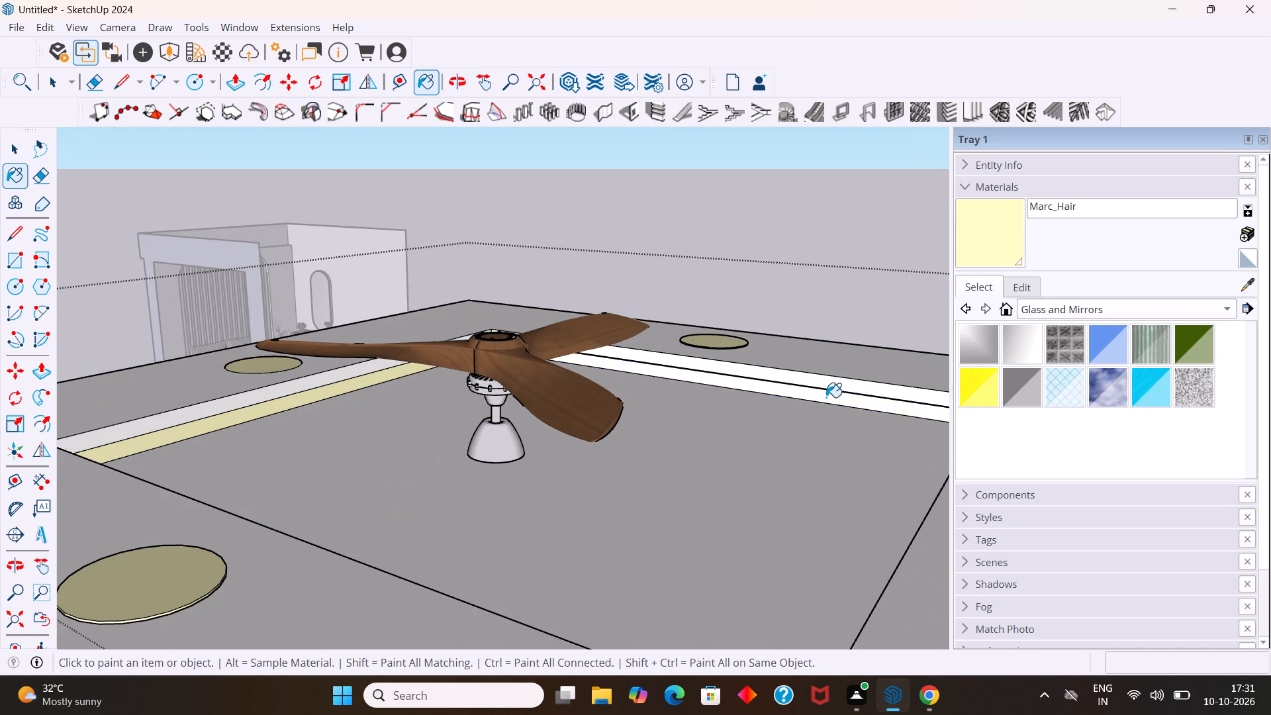
{"action": "scroll", "coordinate": [694, 424], "scroll_direction": "down", "scroll_amount": 9}
{"action": "middle_click_drag", "start_coordinate": [434, 419], "coordinate": [900, 533]}
{"action": "scroll", "coordinate": [658, 385], "scroll_direction": "up", "scroll_amount": 3}
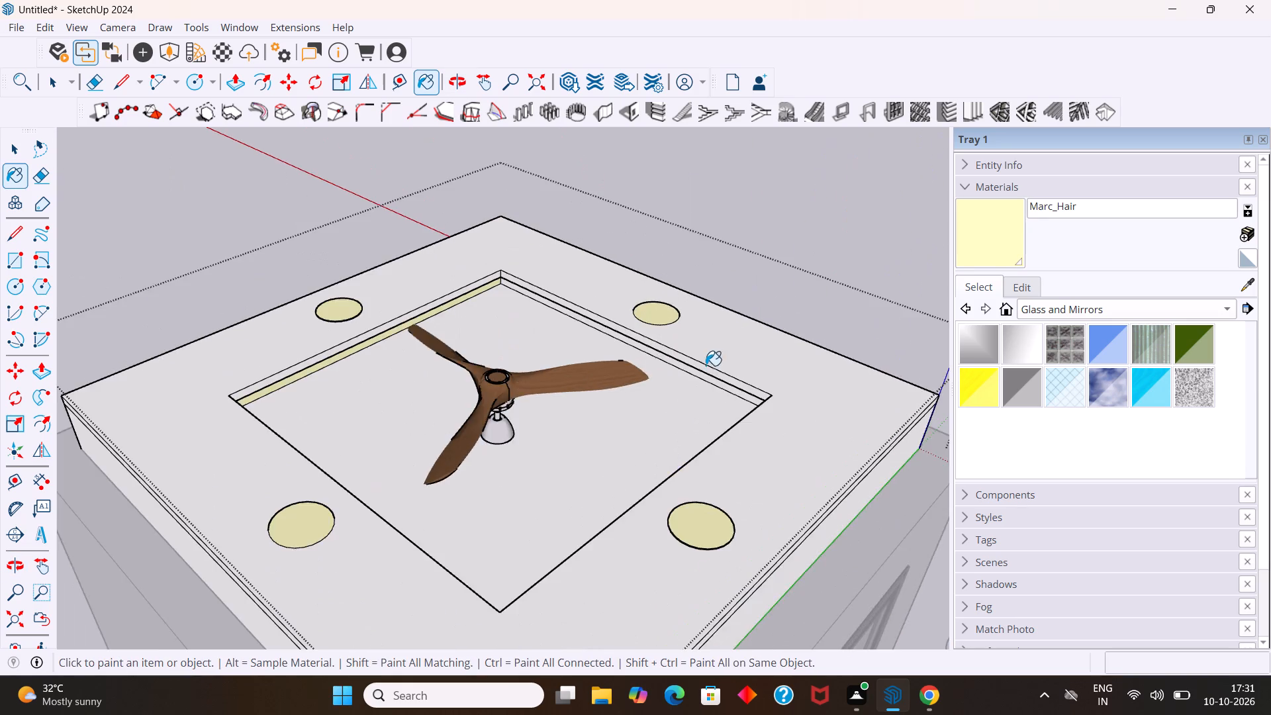
{"action": "scroll", "coordinate": [706, 365], "scroll_direction": "up", "scroll_amount": 12}
{"action": "left_click", "coordinate": [708, 385]}
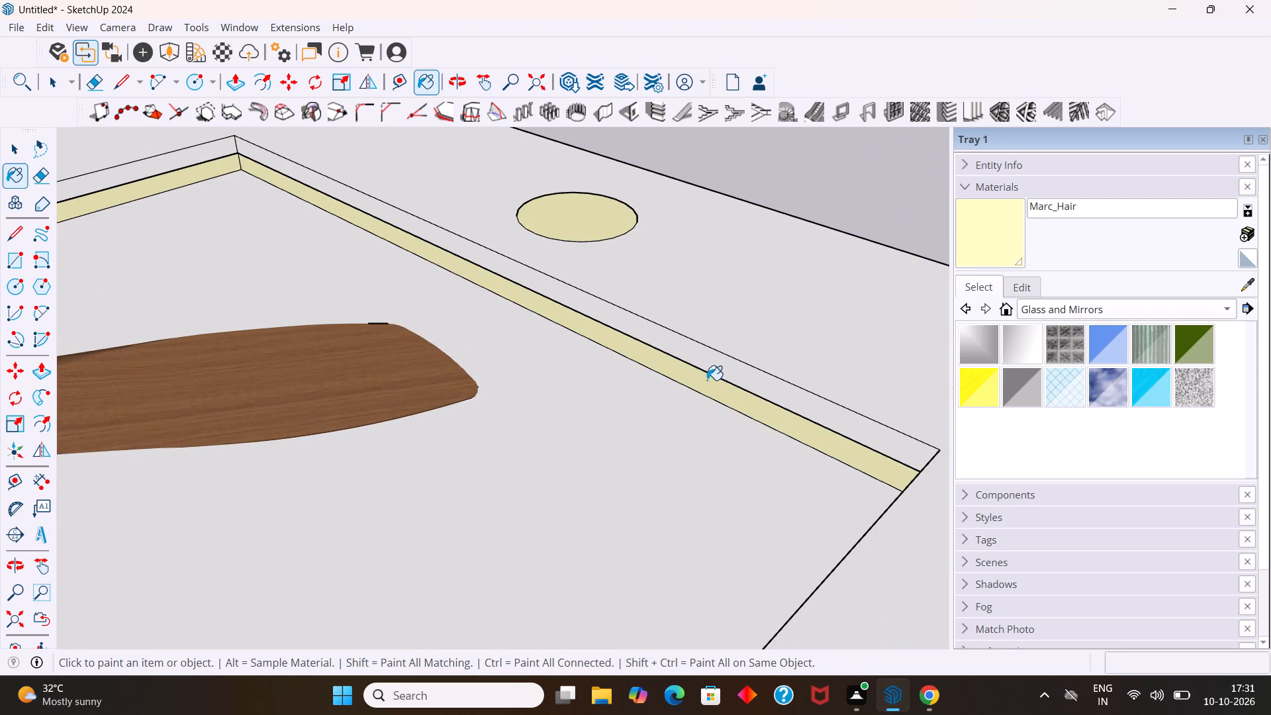
{"action": "key", "text": "space"}
Close the ceiling group and flip the ceiling vertically about its horizontal plane so the fan faces down into the room.
{"action": "scroll", "coordinate": [698, 379], "scroll_direction": "down", "scroll_amount": 12}
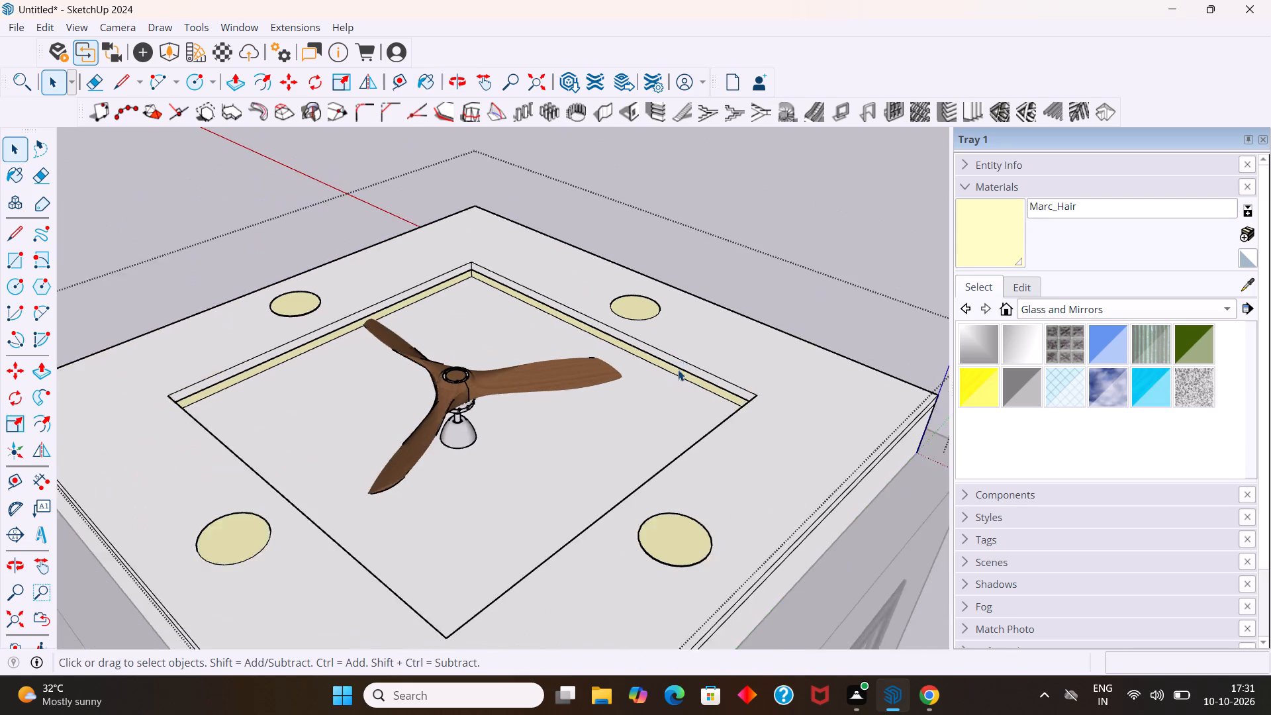
{"action": "scroll", "coordinate": [678, 369], "scroll_direction": "down", "scroll_amount": 8}
{"action": "scroll", "coordinate": [859, 419], "scroll_direction": "down", "scroll_amount": 5}
{"action": "middle_click_drag", "start_coordinate": [857, 405], "coordinate": [673, 360]}
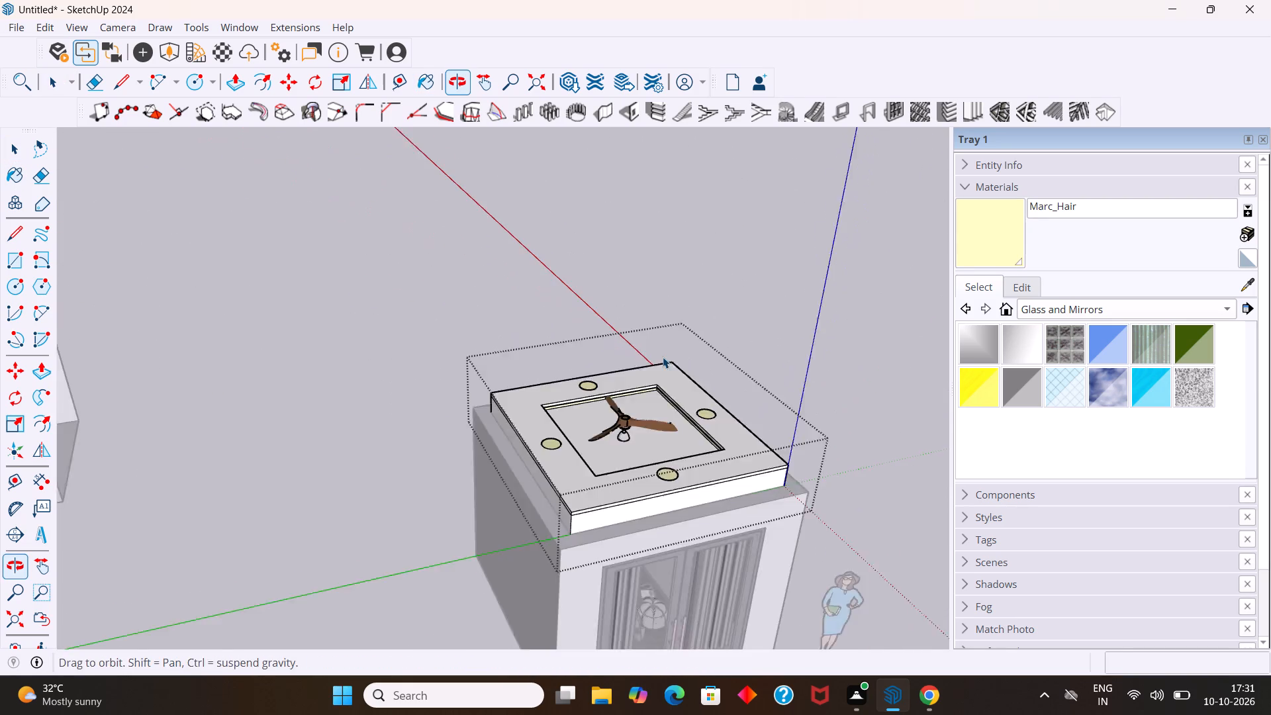
{"action": "scroll", "coordinate": [646, 352], "scroll_direction": "down", "scroll_amount": 11}
{"action": "middle_click_drag", "start_coordinate": [651, 361], "coordinate": [477, 317]}
{"action": "left_click", "coordinate": [865, 444]}
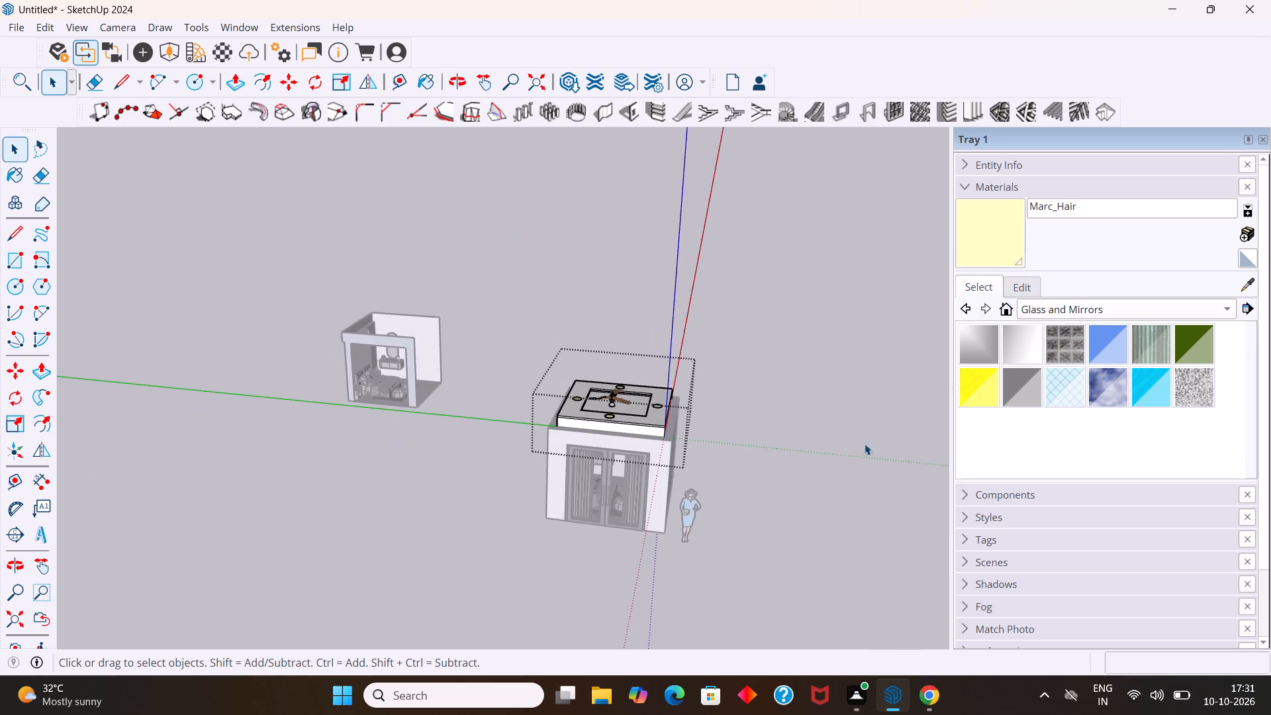
{"action": "left_click", "coordinate": [645, 433]}
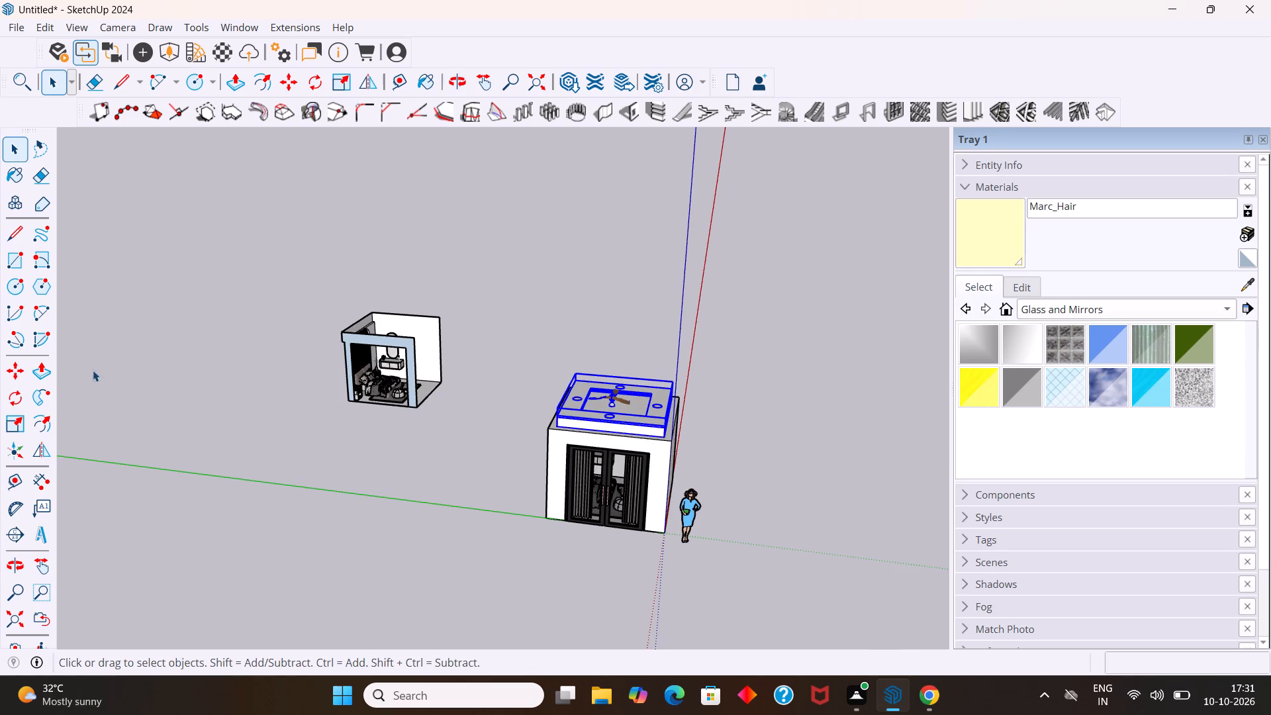
{"action": "left_click", "coordinate": [41, 450]}
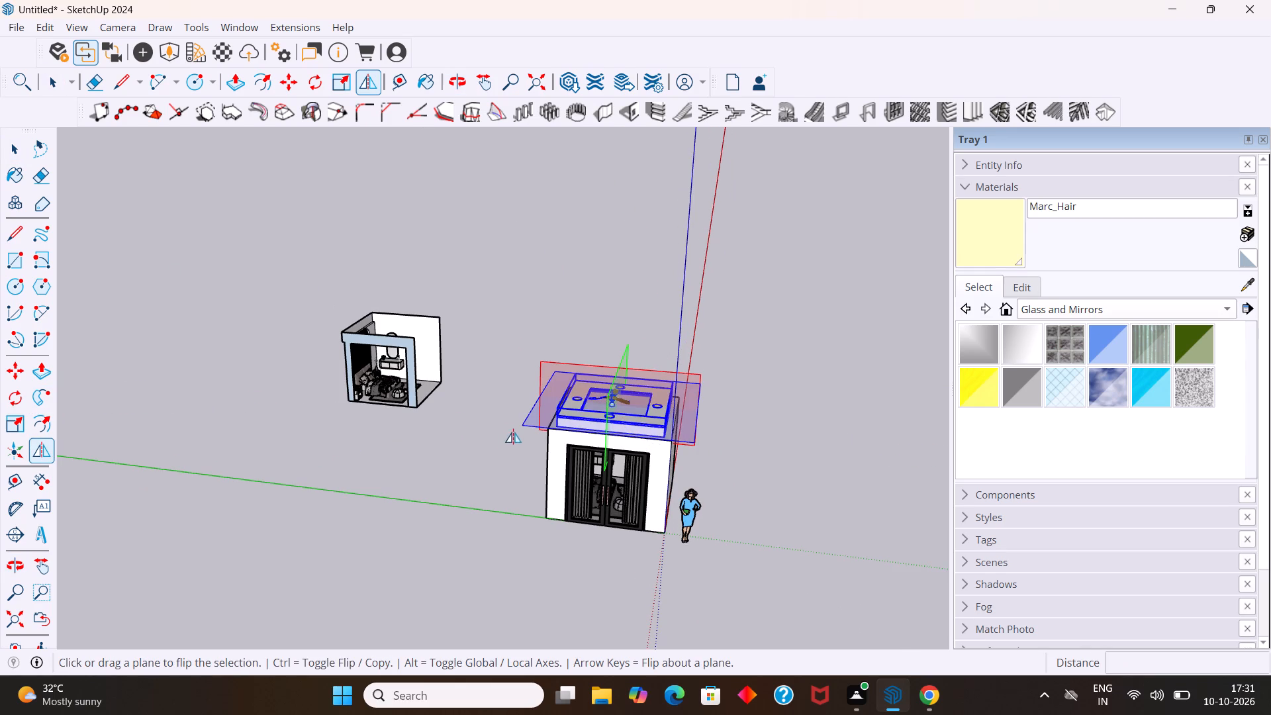
{"action": "left_click", "coordinate": [524, 425]}
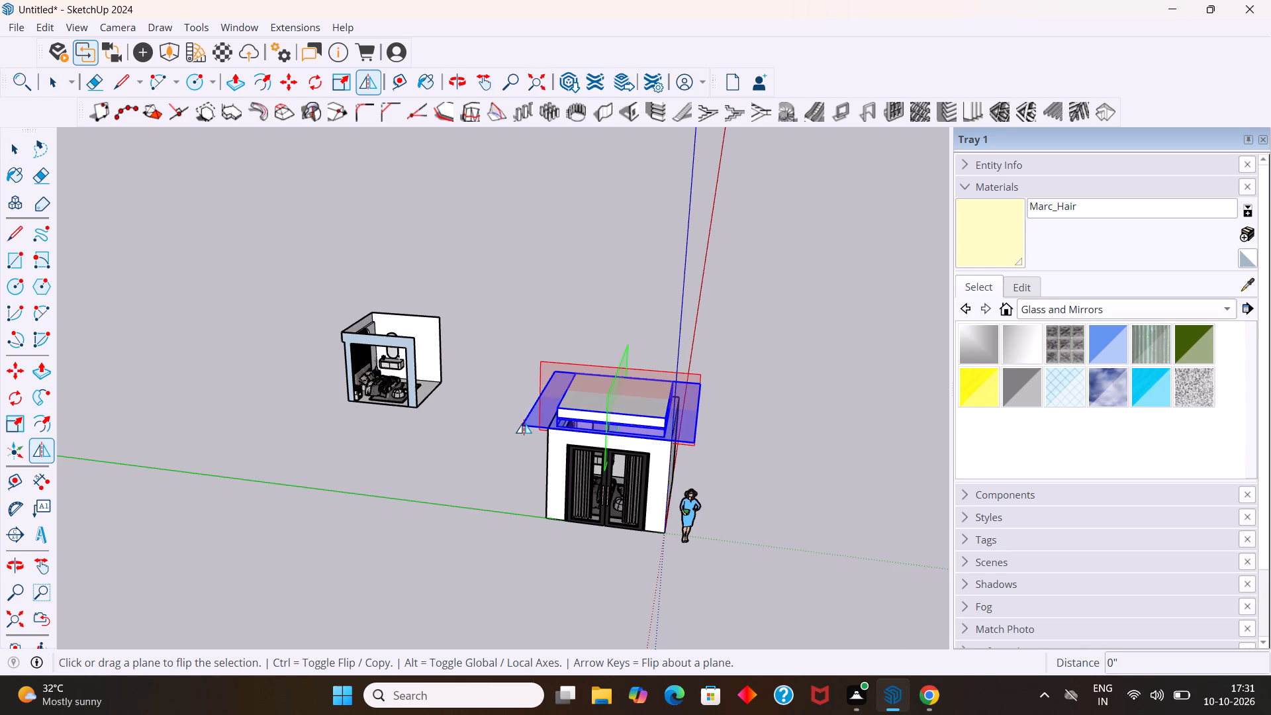
{"action": "key", "text": "space"}
Move the flipped ceiling straight down 1' 11 13/16" so it sits flush with the top of the room walls.
{"action": "scroll", "coordinate": [817, 432], "scroll_direction": "up", "scroll_amount": 3}
{"action": "scroll", "coordinate": [598, 467], "scroll_direction": "up", "scroll_amount": 1}
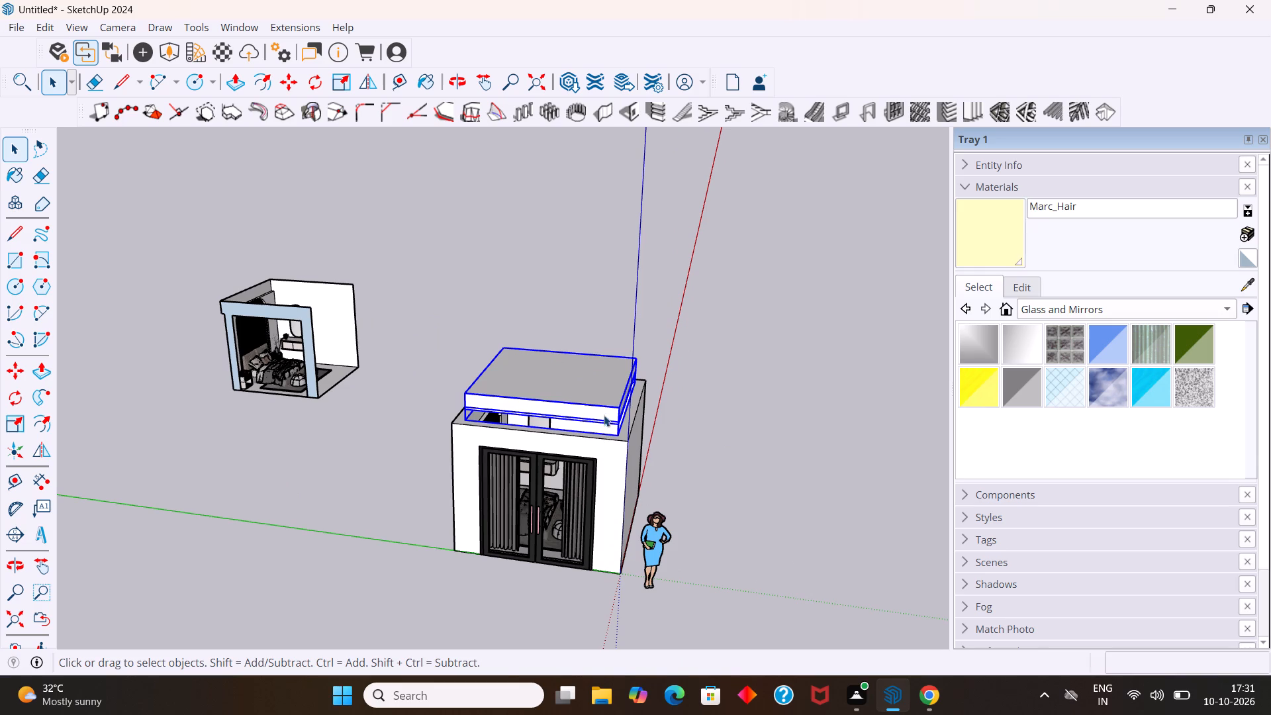
{"action": "key", "text": "m"}
{"action": "left_click", "coordinate": [615, 408]}
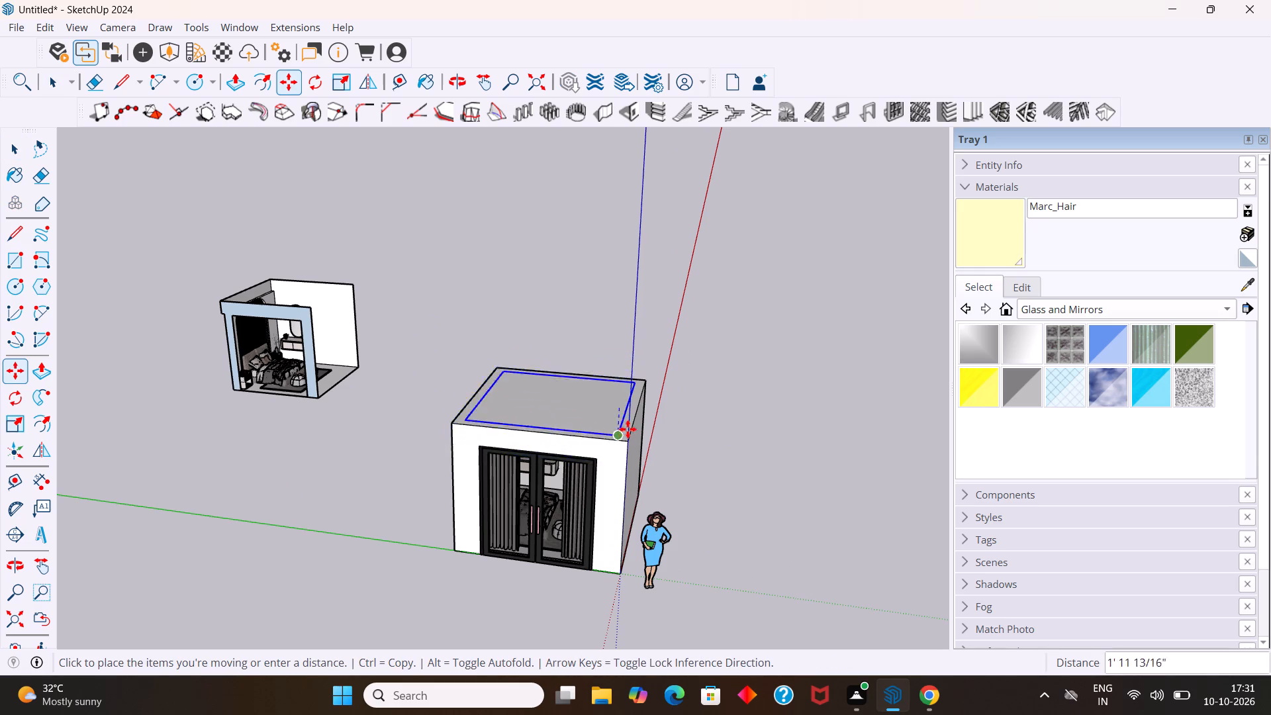
{"action": "scroll", "coordinate": [628, 429], "scroll_direction": "up", "scroll_amount": 7}
{"action": "left_click", "coordinate": [600, 442]}
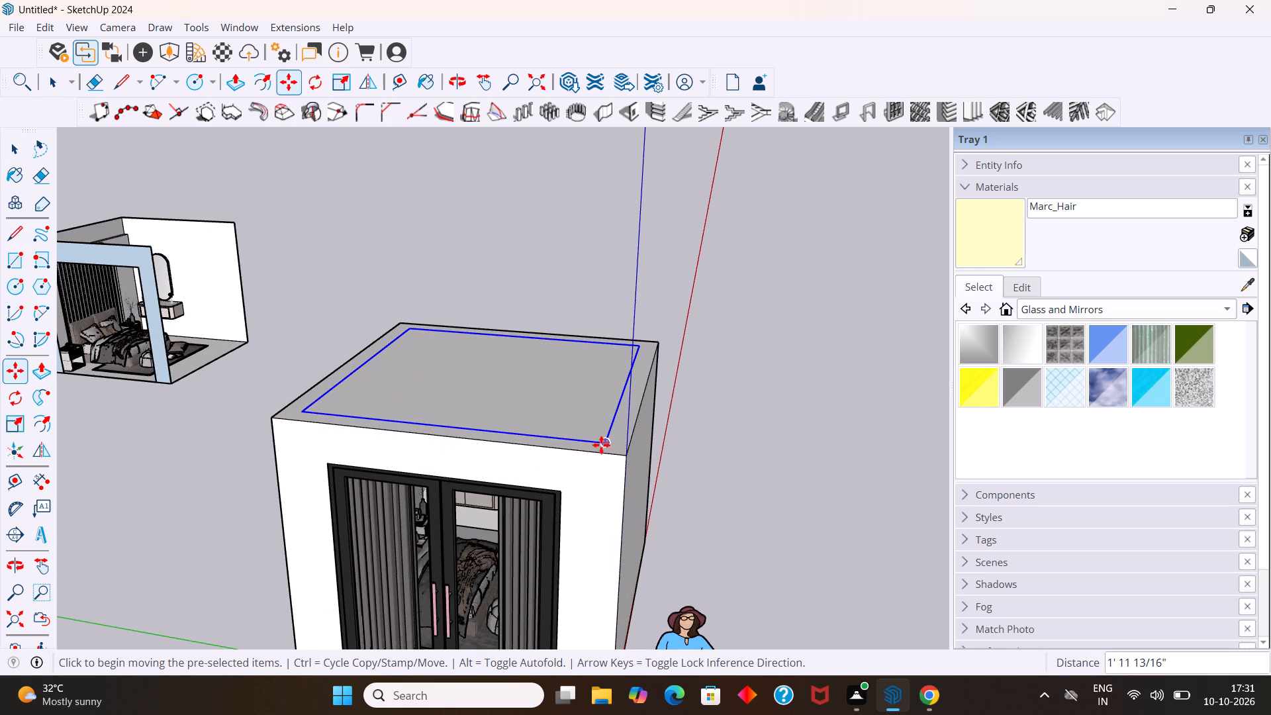
{"action": "key", "text": "space"}
{"action": "left_click", "coordinate": [751, 477]}
Start the Enscape live render of the model.
{"action": "scroll", "coordinate": [733, 454], "scroll_direction": "down", "scroll_amount": 5}
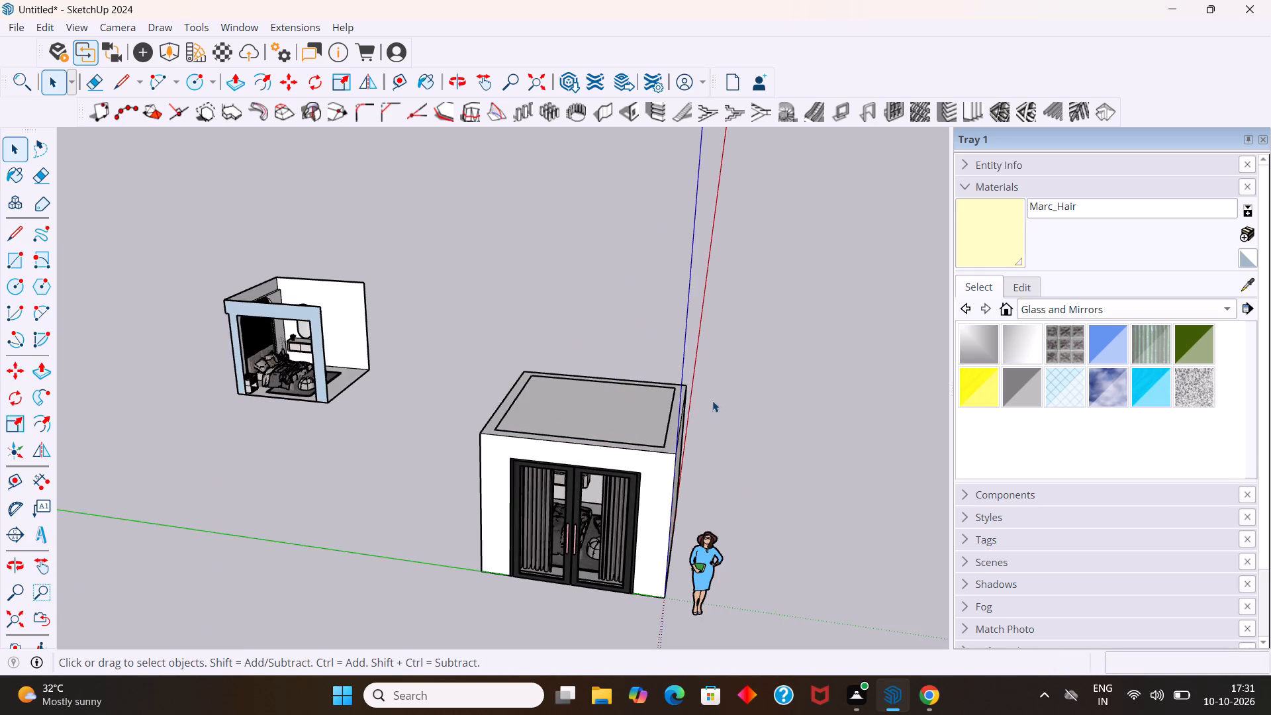
{"action": "scroll", "coordinate": [713, 408], "scroll_direction": "down", "scroll_amount": 9}
{"action": "middle_click_drag", "start_coordinate": [727, 436], "coordinate": [704, 425]}
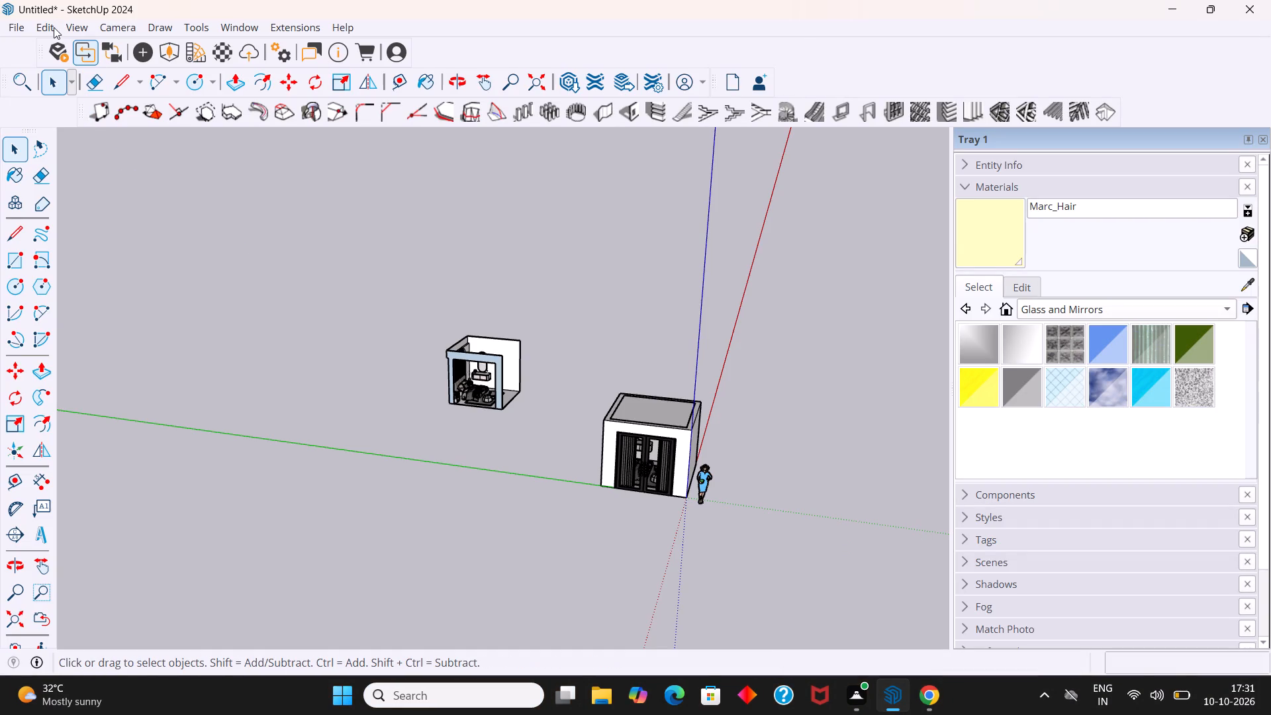
{"action": "left_click", "coordinate": [58, 44]}
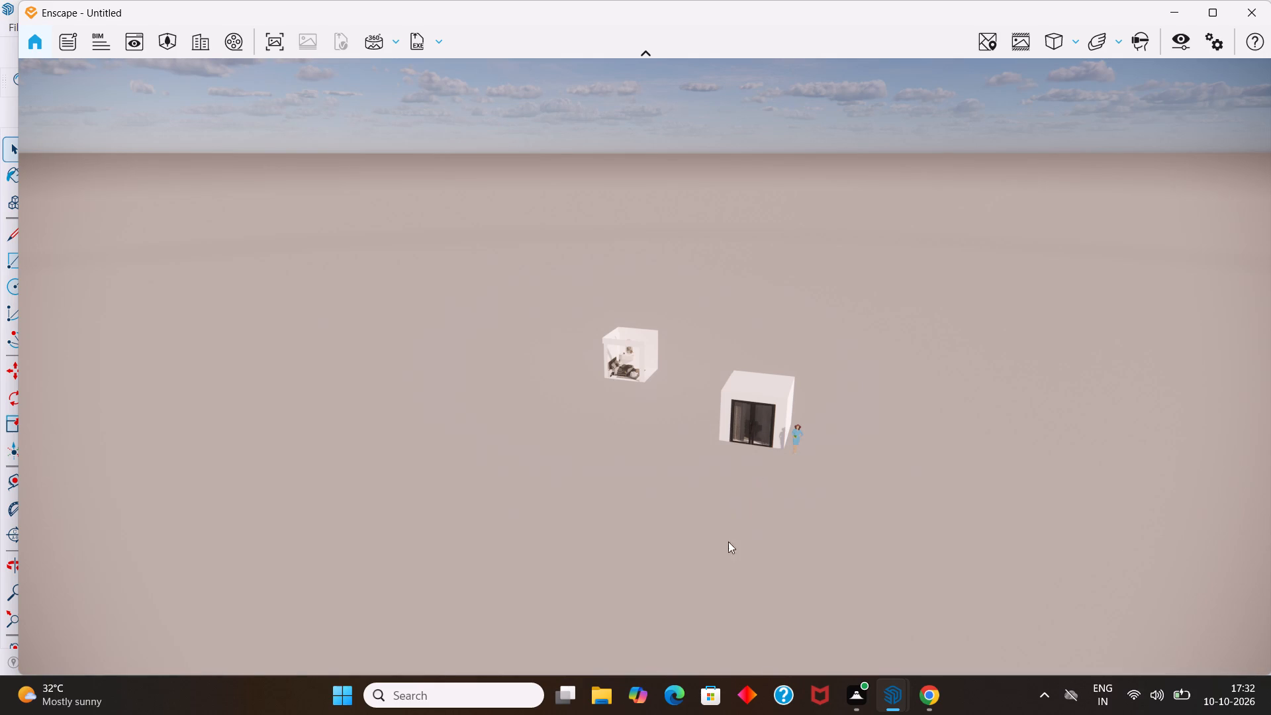
Navigate the live render into the furnished bedroom and examine the bed wall, side tables, mirror and curtains.
{"action": "middle_click_drag", "start_coordinate": [742, 538], "coordinate": [788, 374]}
{"action": "middle_click_drag", "start_coordinate": [724, 587], "coordinate": [662, 340]}
{"action": "left_click_drag", "start_coordinate": [644, 362], "coordinate": [696, 383]}
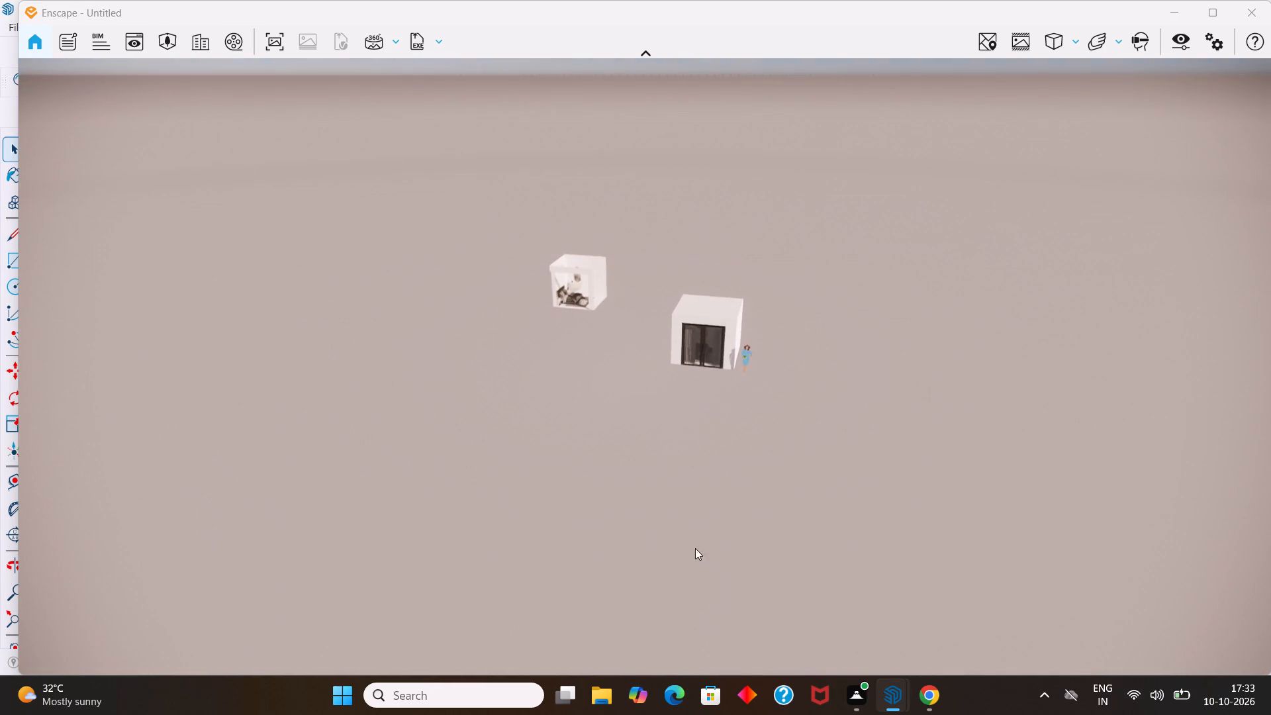
{"action": "scroll", "coordinate": [679, 540], "scroll_direction": "up", "scroll_amount": 2}
{"action": "scroll", "coordinate": [690, 326], "scroll_direction": "up", "scroll_amount": 6}
{"action": "scroll", "coordinate": [744, 314], "scroll_direction": "up", "scroll_amount": 8}
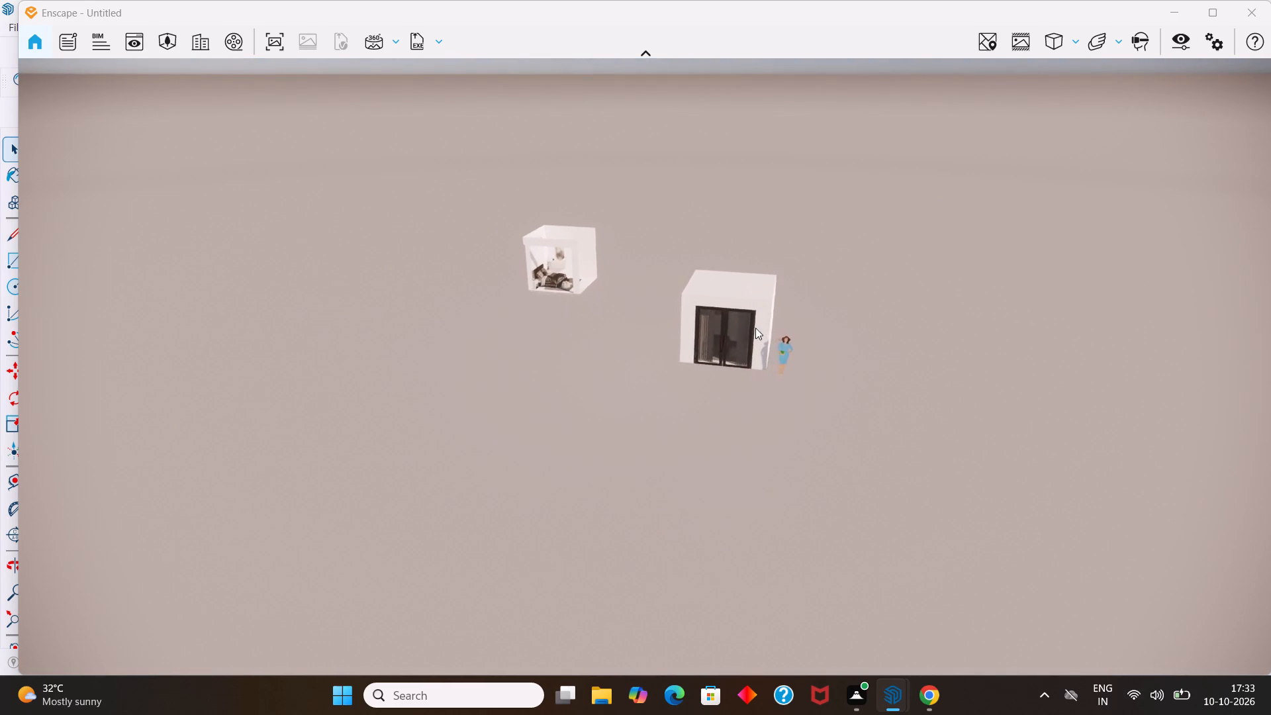
{"action": "scroll", "coordinate": [755, 328], "scroll_direction": "up", "scroll_amount": 7}
{"action": "middle_click_drag", "start_coordinate": [888, 346], "coordinate": [17, 496]}
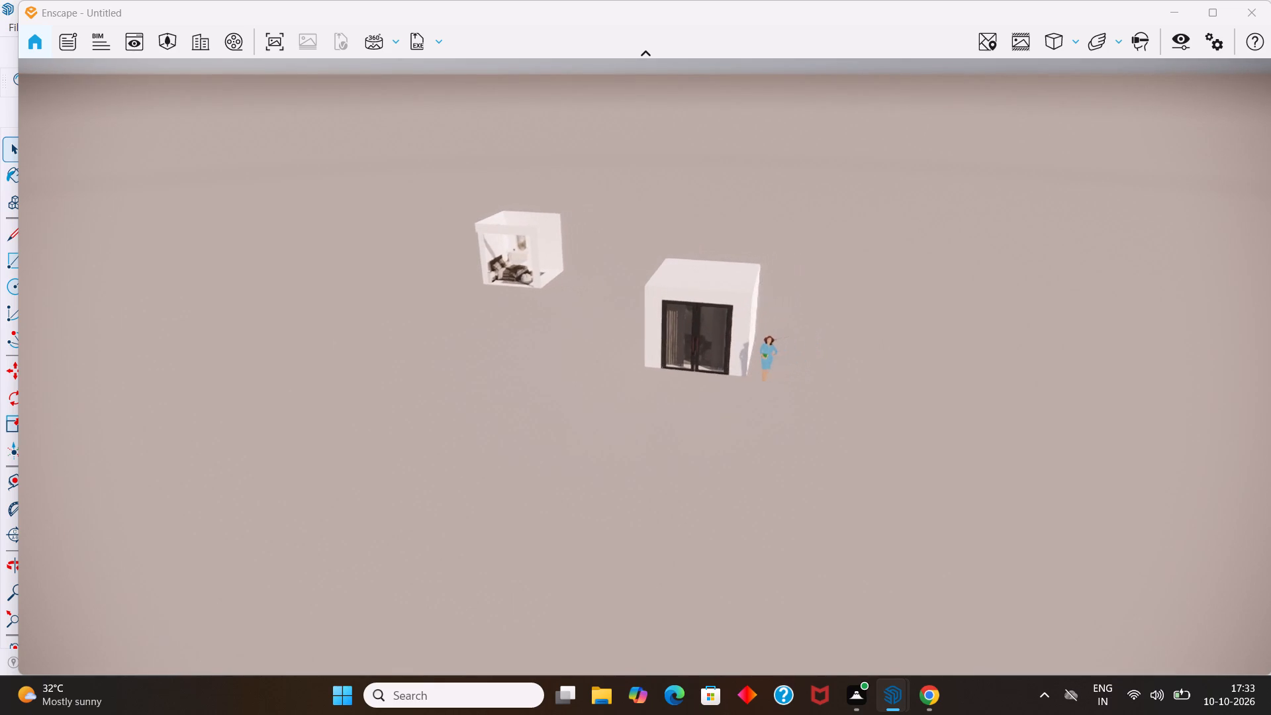
{"action": "middle_click_drag", "start_coordinate": [17, 496], "coordinate": [19, 495]}
{"action": "scroll", "coordinate": [970, 340], "scroll_direction": "up", "scroll_amount": 7}
{"action": "middle_click_drag", "start_coordinate": [872, 331], "coordinate": [19, 555]}
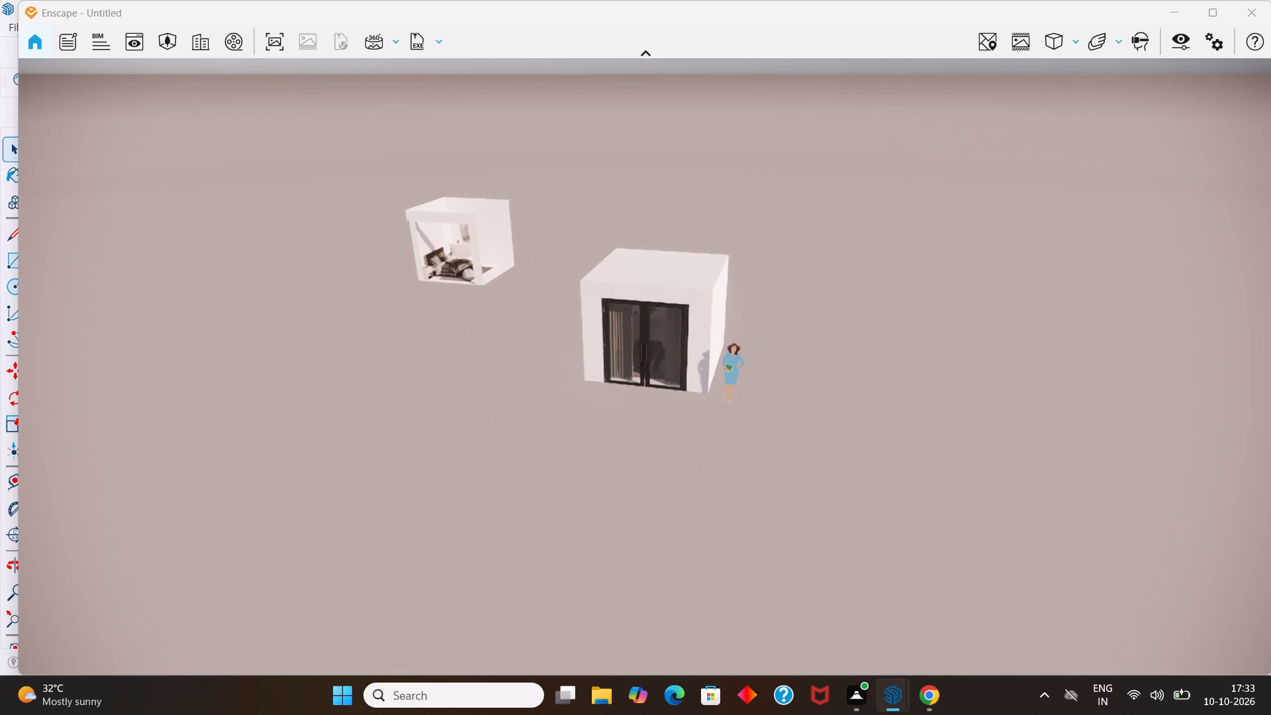
{"action": "middle_click_drag", "start_coordinate": [19, 555], "coordinate": [20, 559]}
{"action": "middle_click_drag", "start_coordinate": [1162, 356], "coordinate": [73, 467]}
{"action": "scroll", "coordinate": [1170, 354], "scroll_direction": "up", "scroll_amount": 2}
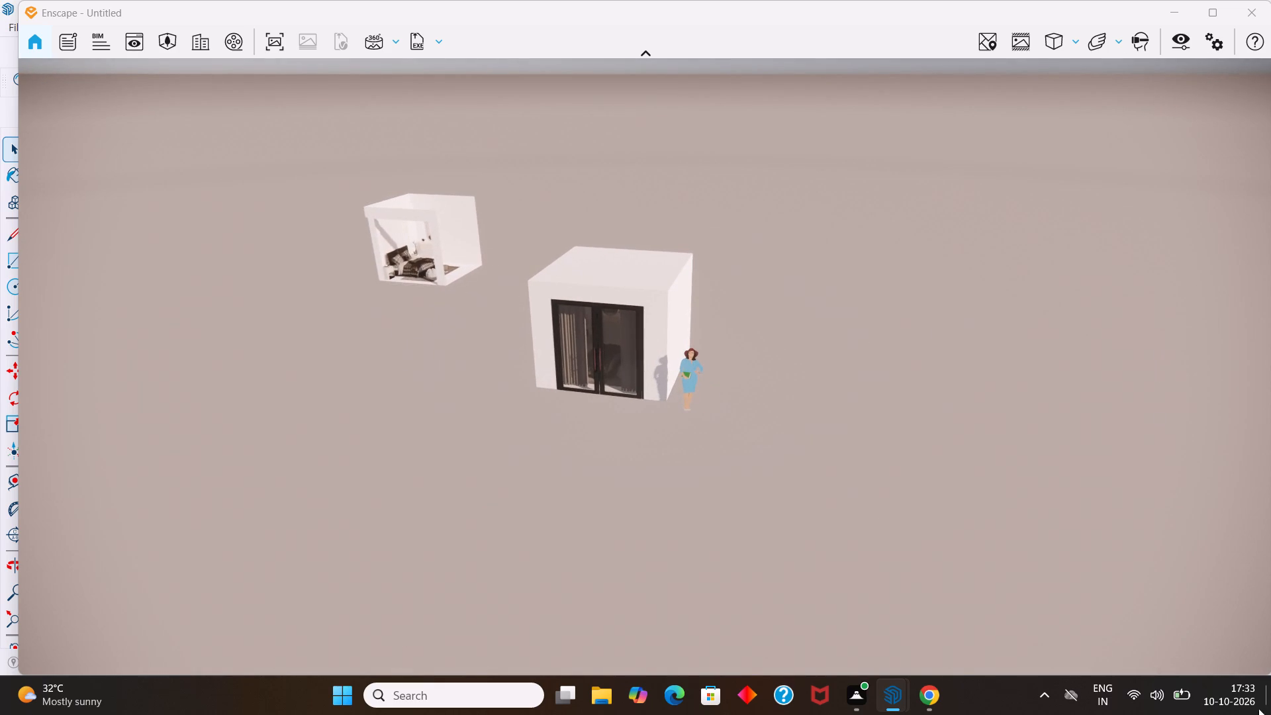
{"action": "scroll", "coordinate": [675, 383], "scroll_direction": "up", "scroll_amount": 12}
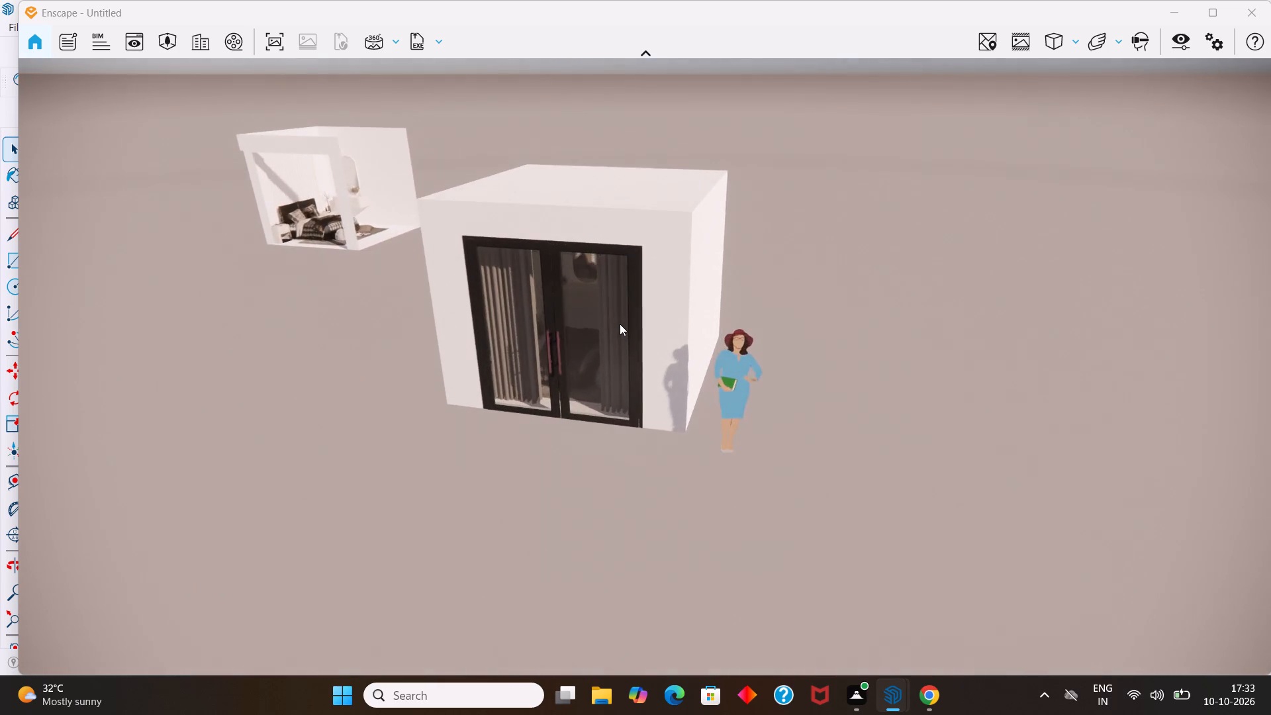
{"action": "scroll", "coordinate": [620, 324], "scroll_direction": "up", "scroll_amount": 6}
{"action": "middle_click_drag", "start_coordinate": [620, 324], "coordinate": [857, 615]}
{"action": "scroll", "coordinate": [747, 436], "scroll_direction": "up", "scroll_amount": 3}
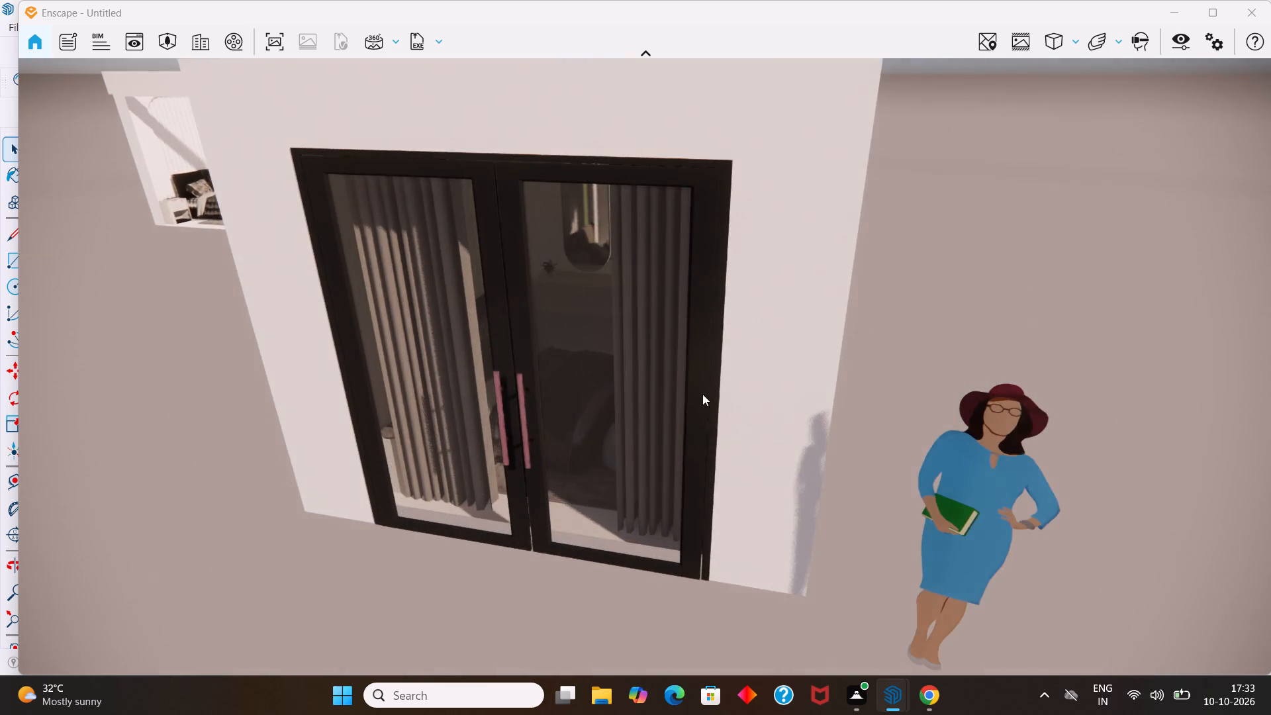
{"action": "middle_click_drag", "start_coordinate": [702, 394], "coordinate": [800, 493]}
{"action": "scroll", "coordinate": [688, 336], "scroll_direction": "up", "scroll_amount": 6}
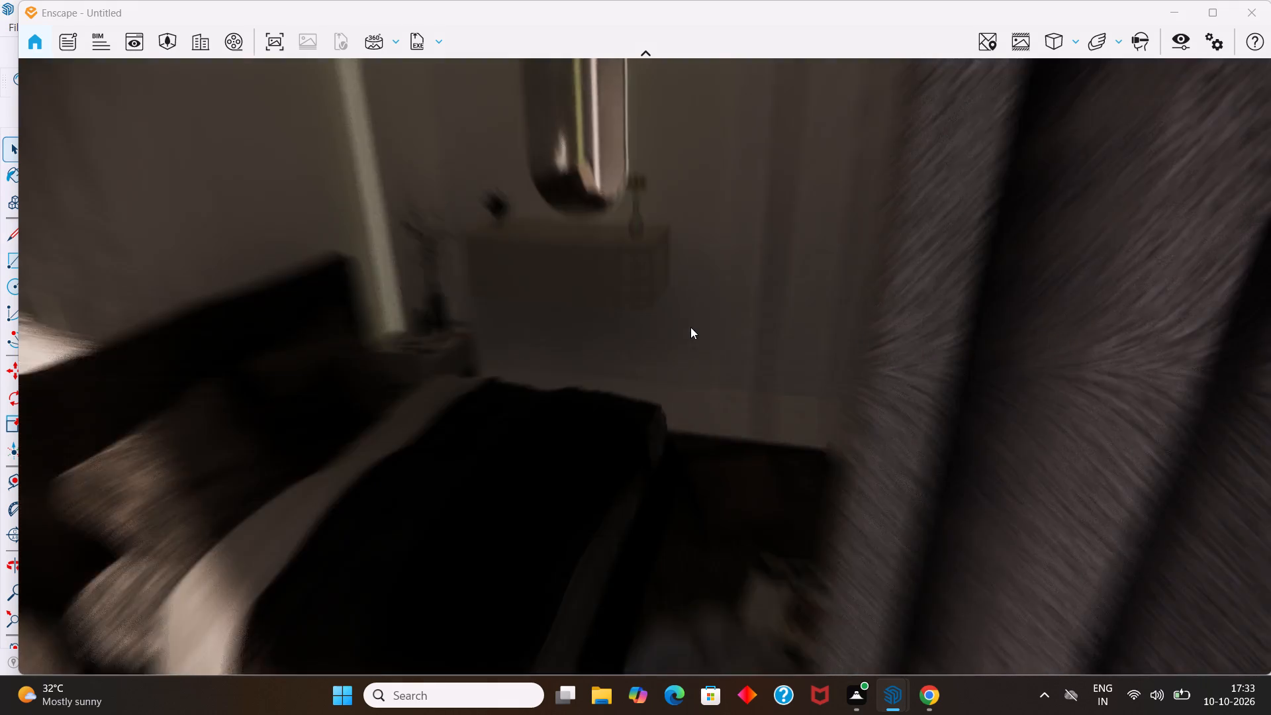
{"action": "scroll", "coordinate": [690, 327], "scroll_direction": "up", "scroll_amount": 1}
{"action": "middle_click_drag", "start_coordinate": [741, 324], "coordinate": [515, 401]}
{"action": "left_click_drag", "start_coordinate": [741, 324], "coordinate": [515, 401]}
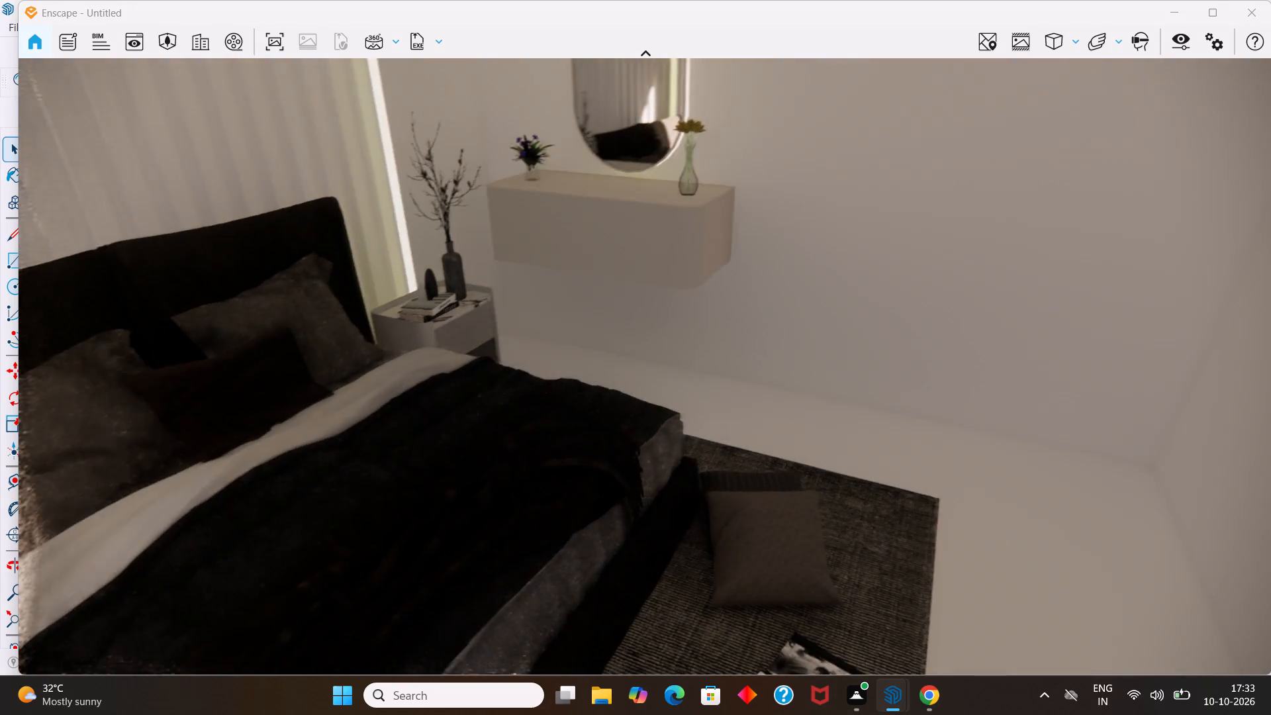
{"action": "left_click_drag", "start_coordinate": [515, 401], "coordinate": [19, 338]}
{"action": "middle_click_drag", "start_coordinate": [515, 401], "coordinate": [641, 368]}
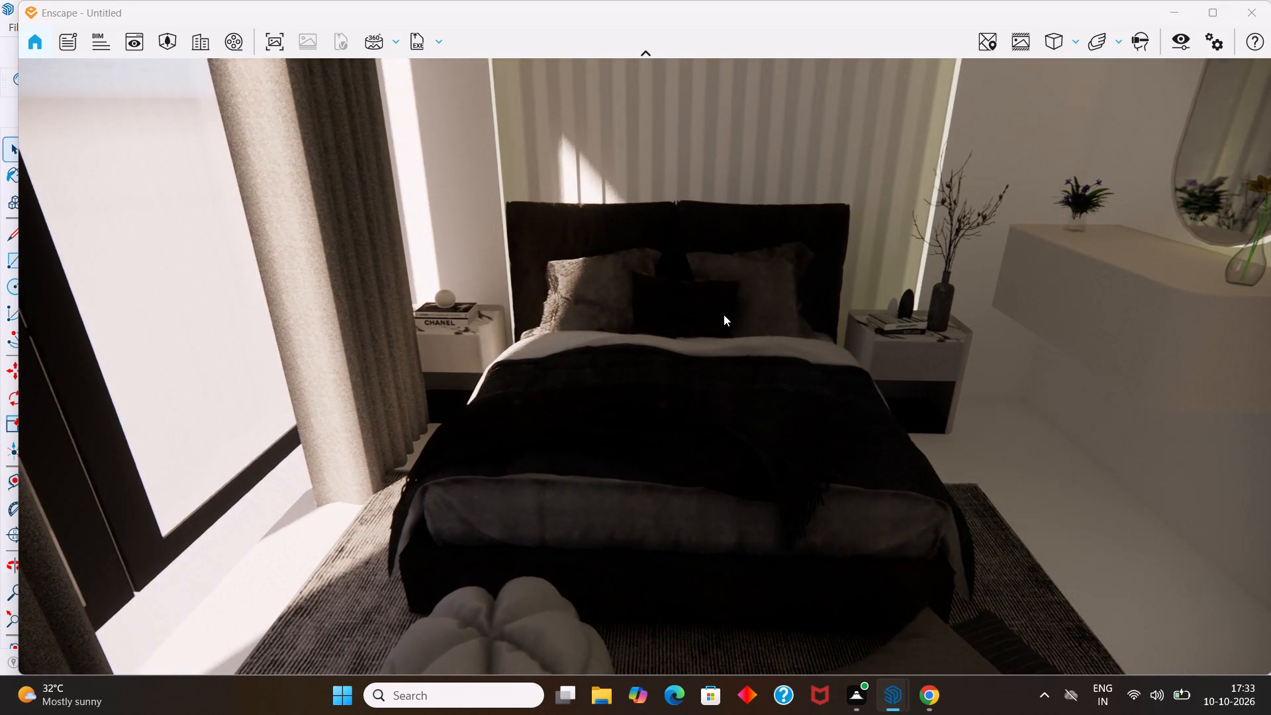
{"action": "scroll", "coordinate": [743, 297], "scroll_direction": "down", "scroll_amount": 1}
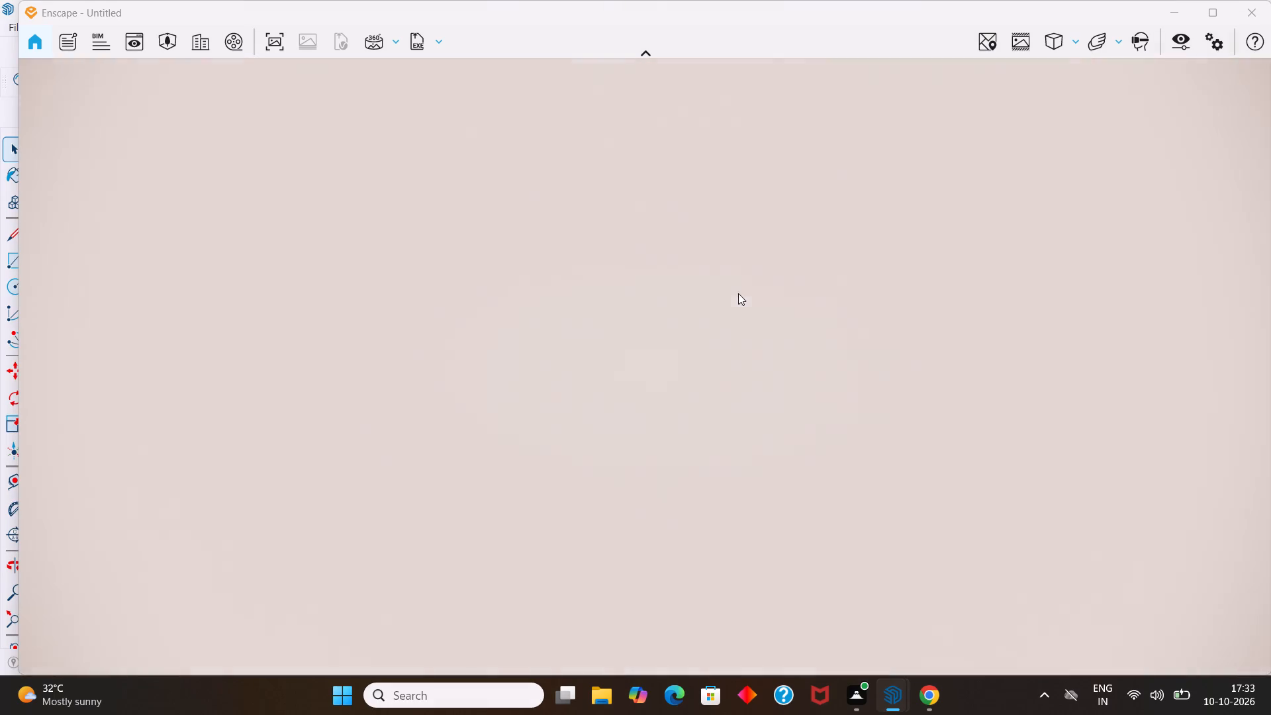
{"action": "middle_click_drag", "start_coordinate": [735, 295], "coordinate": [616, 346]}
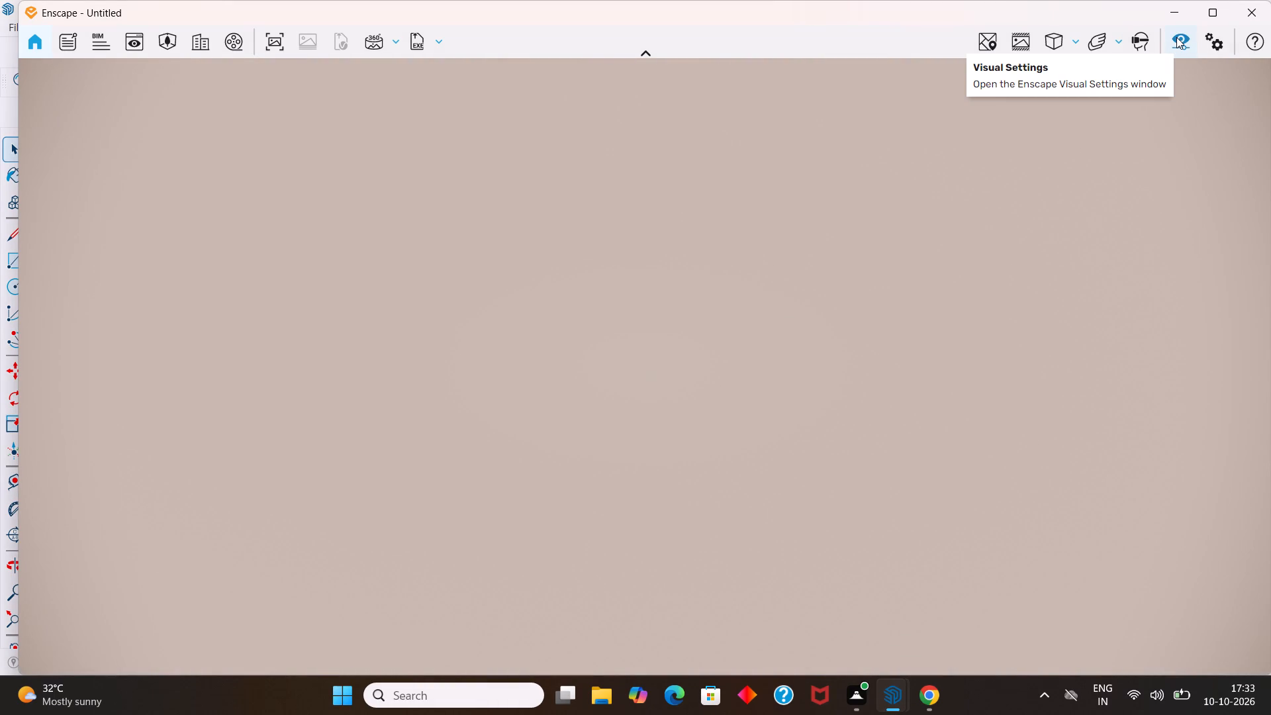
Set the render camera's horizontal field of view to 124° and the rendering quality to Ultra in the visual settings.
{"action": "left_click", "coordinate": [1190, 46]}
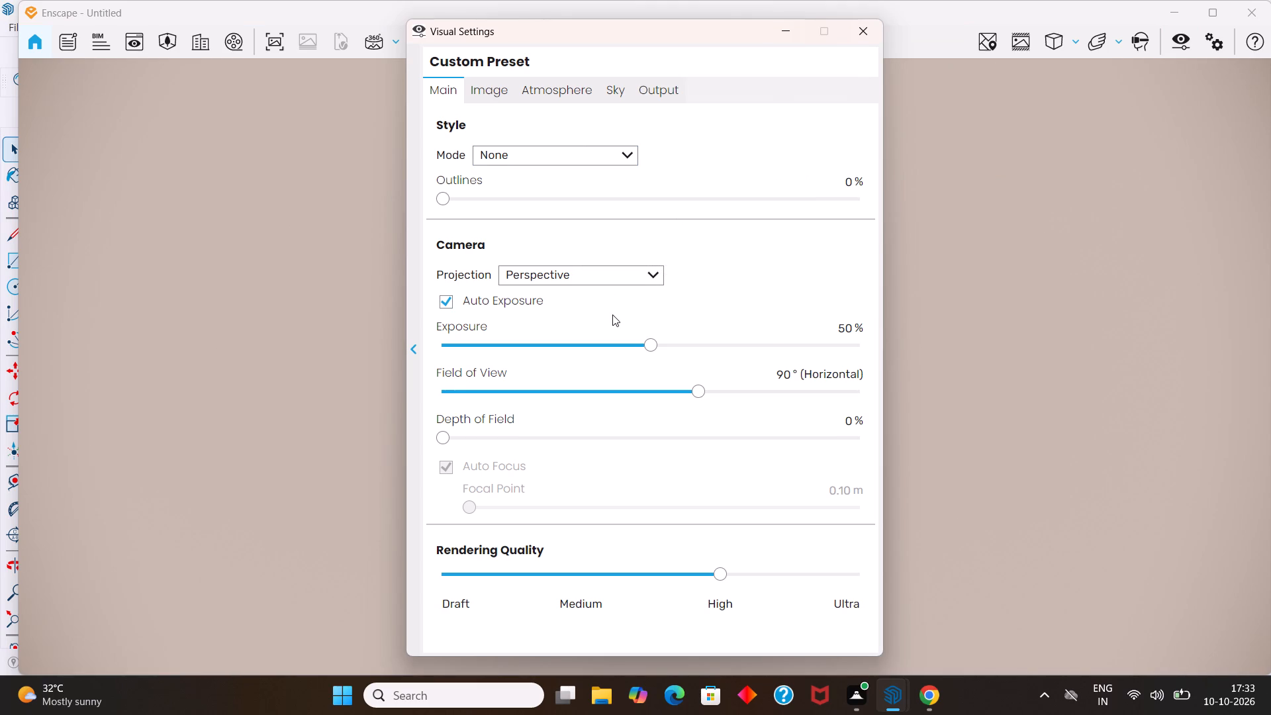
{"action": "scroll", "coordinate": [612, 314], "scroll_direction": "down", "scroll_amount": 3}
{"action": "left_click", "coordinate": [809, 390]}
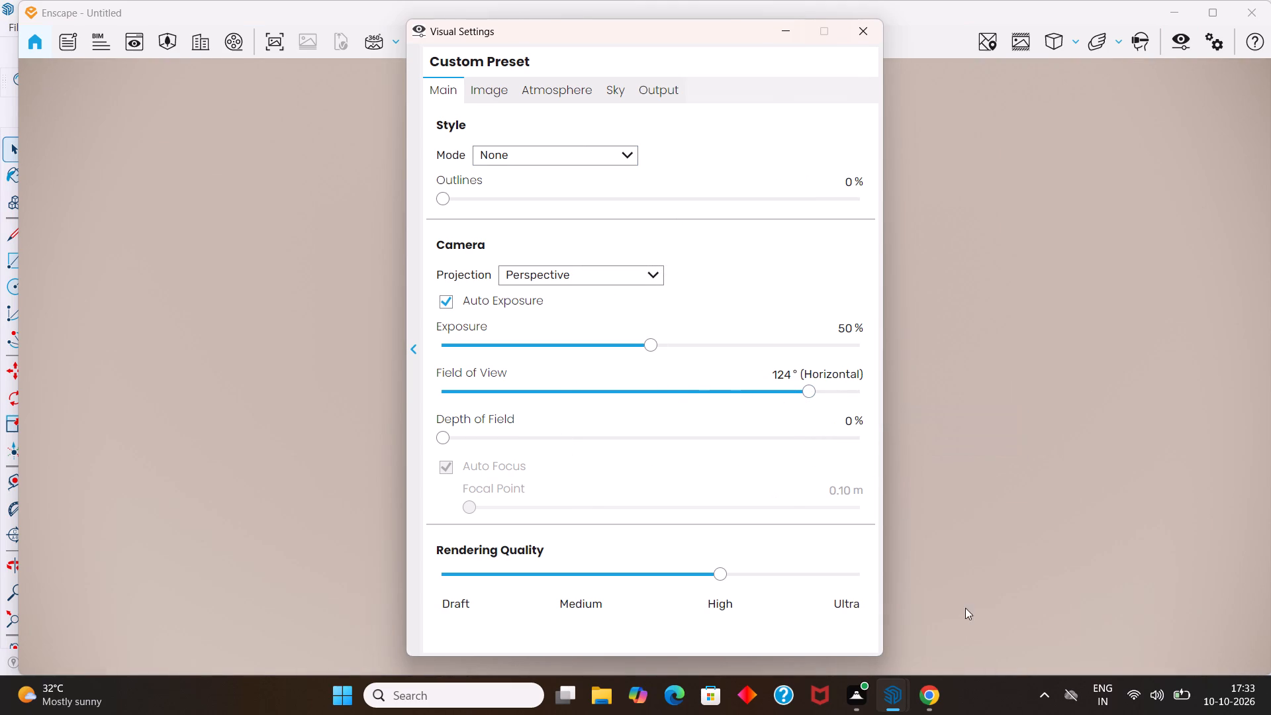
{"action": "left_click", "coordinate": [860, 577]}
{"action": "left_click", "coordinate": [854, 571]}
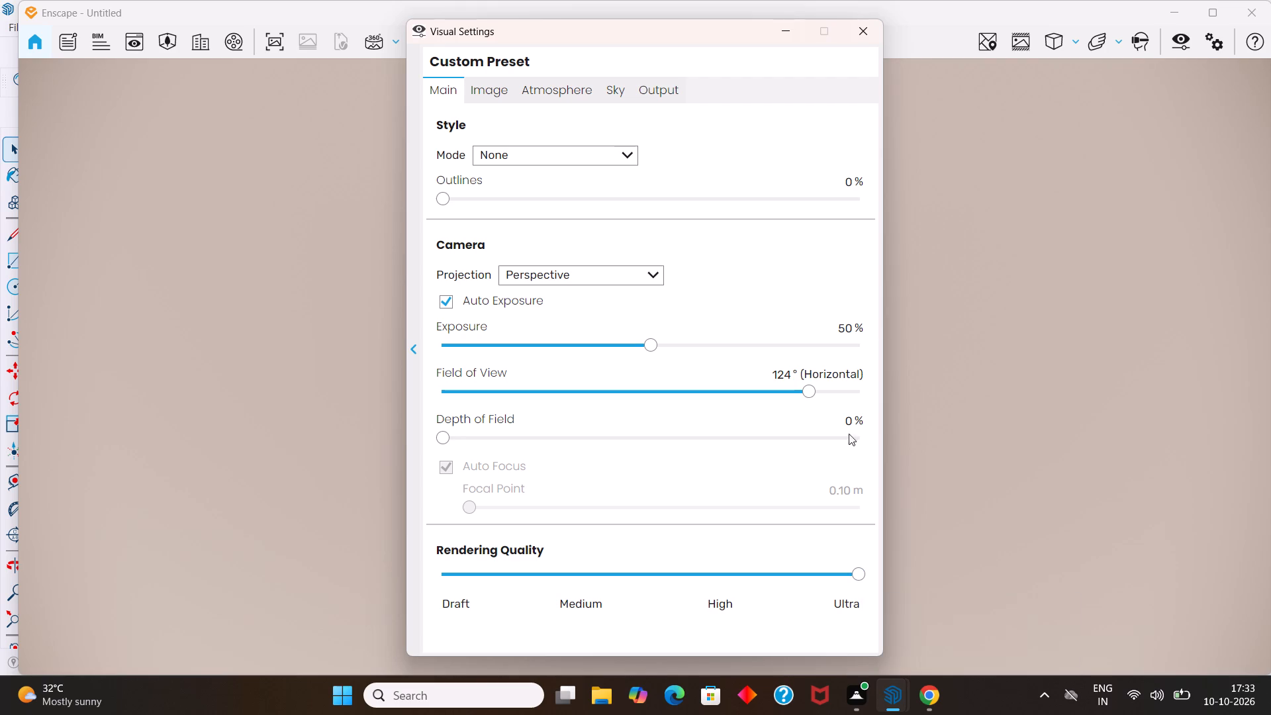
Set motion blur, lens flare and bloom to 0%, vignette to 1%, and reduce chromatic aberration to its minimum.
{"action": "left_click", "coordinate": [488, 90]}
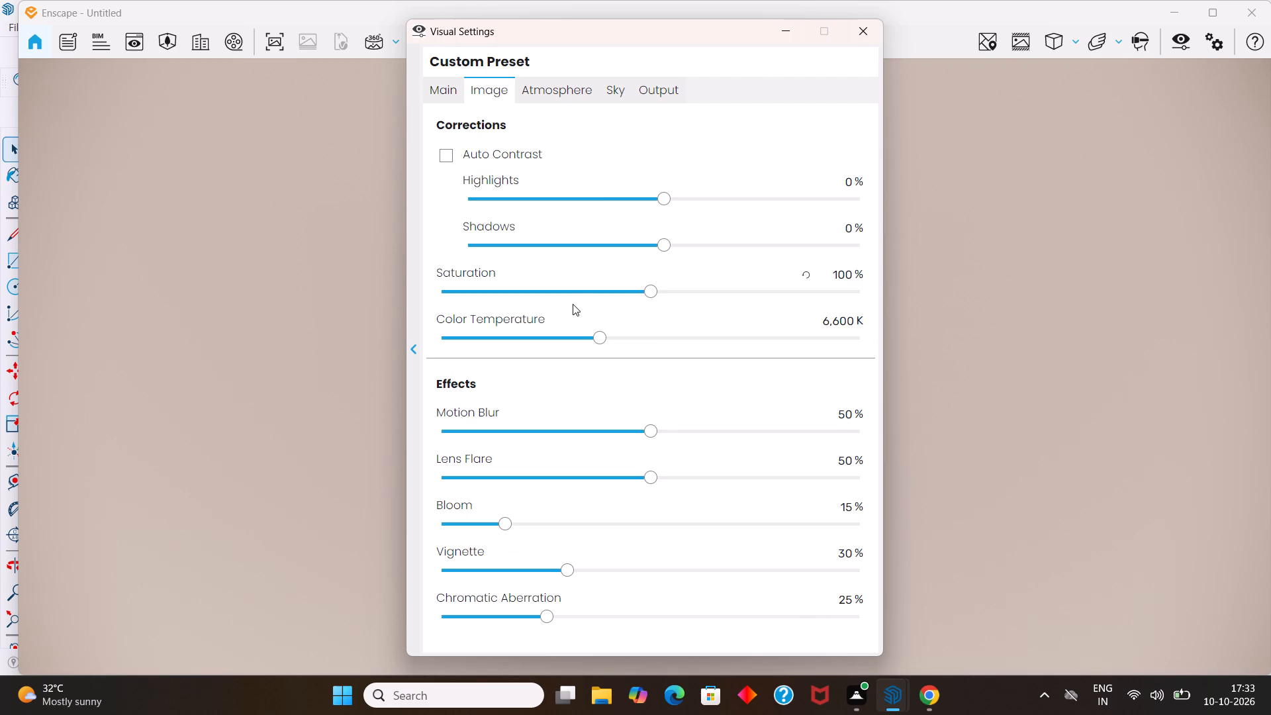
{"action": "left_click", "coordinate": [441, 433]}
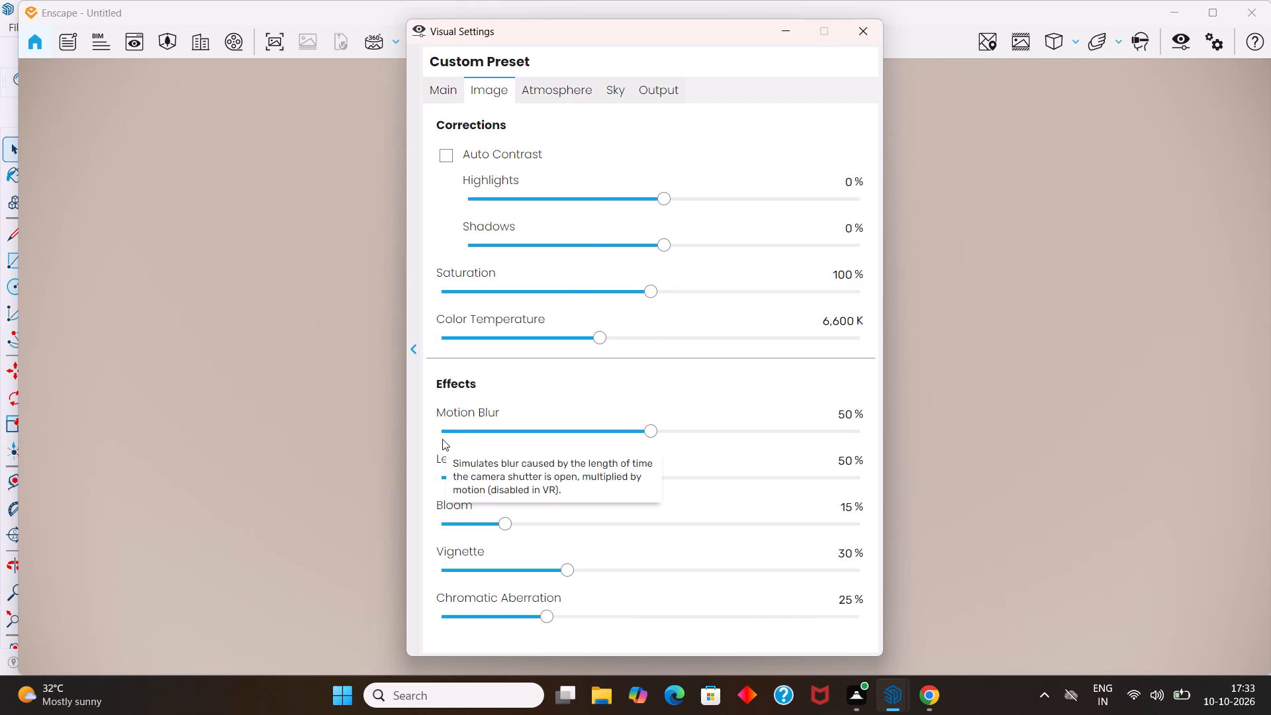
{"action": "left_click", "coordinate": [444, 430]}
{"action": "left_click", "coordinate": [442, 479]}
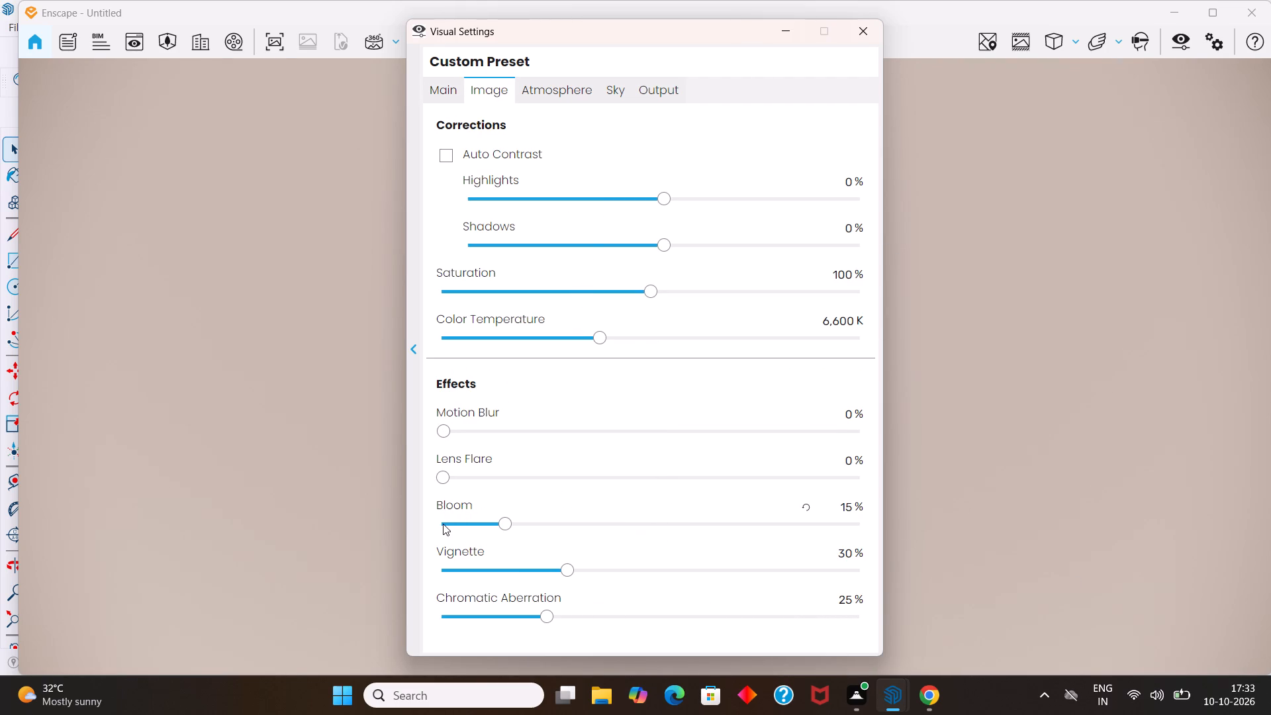
{"action": "left_click", "coordinate": [443, 524]}
{"action": "left_click", "coordinate": [446, 569]}
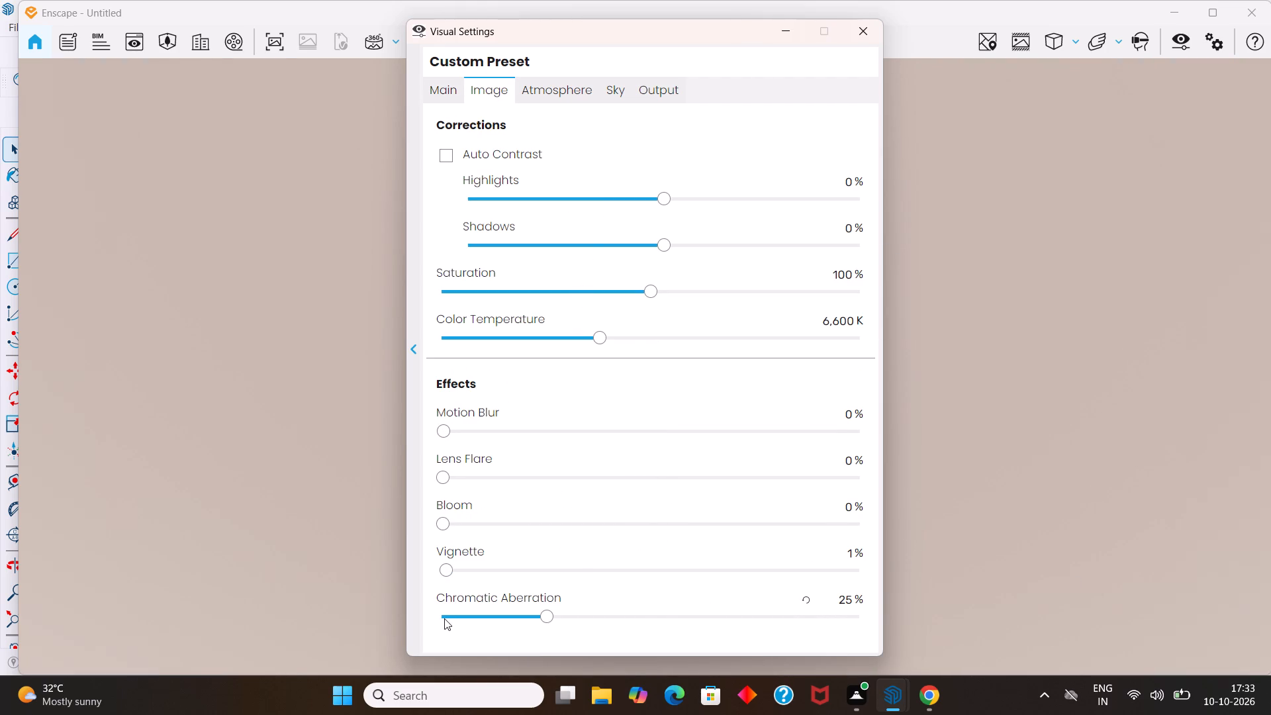
{"action": "left_click", "coordinate": [444, 618]}
Set the output resolution to Ultra HD and the panorama resolution to High, and close the visual settings.
{"action": "left_click", "coordinate": [543, 88]}
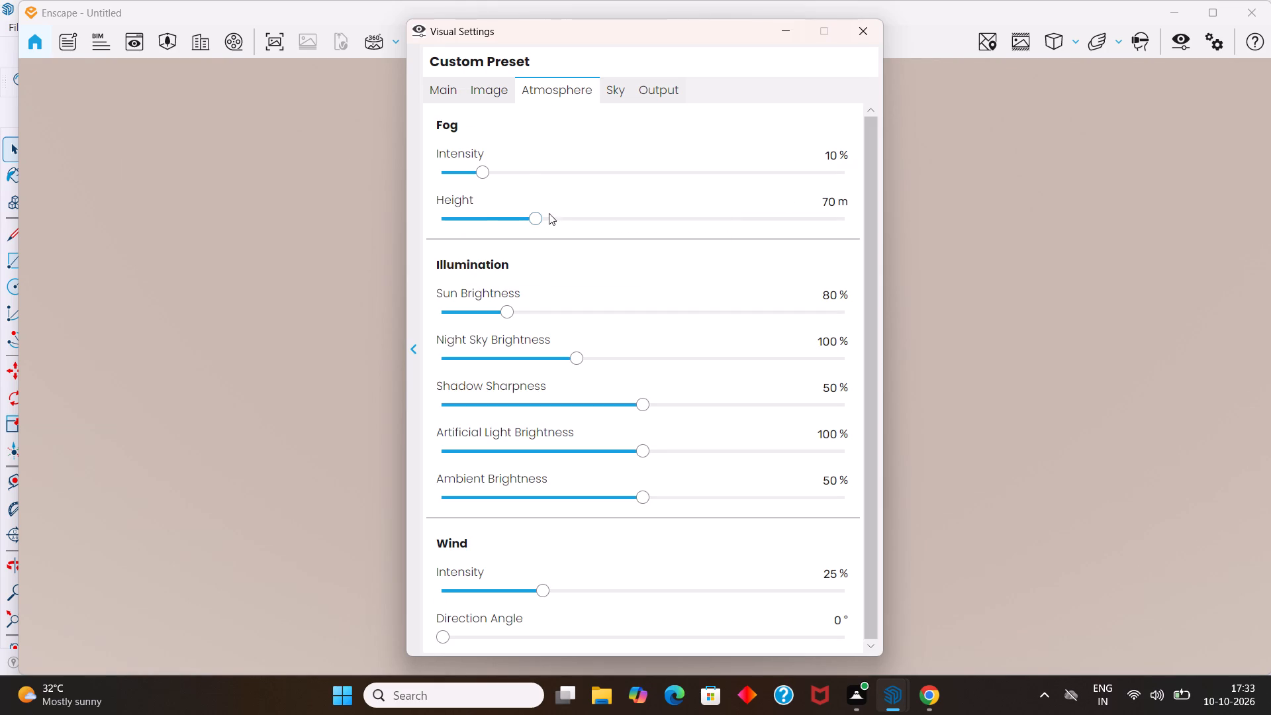
{"action": "left_click", "coordinate": [627, 81]}
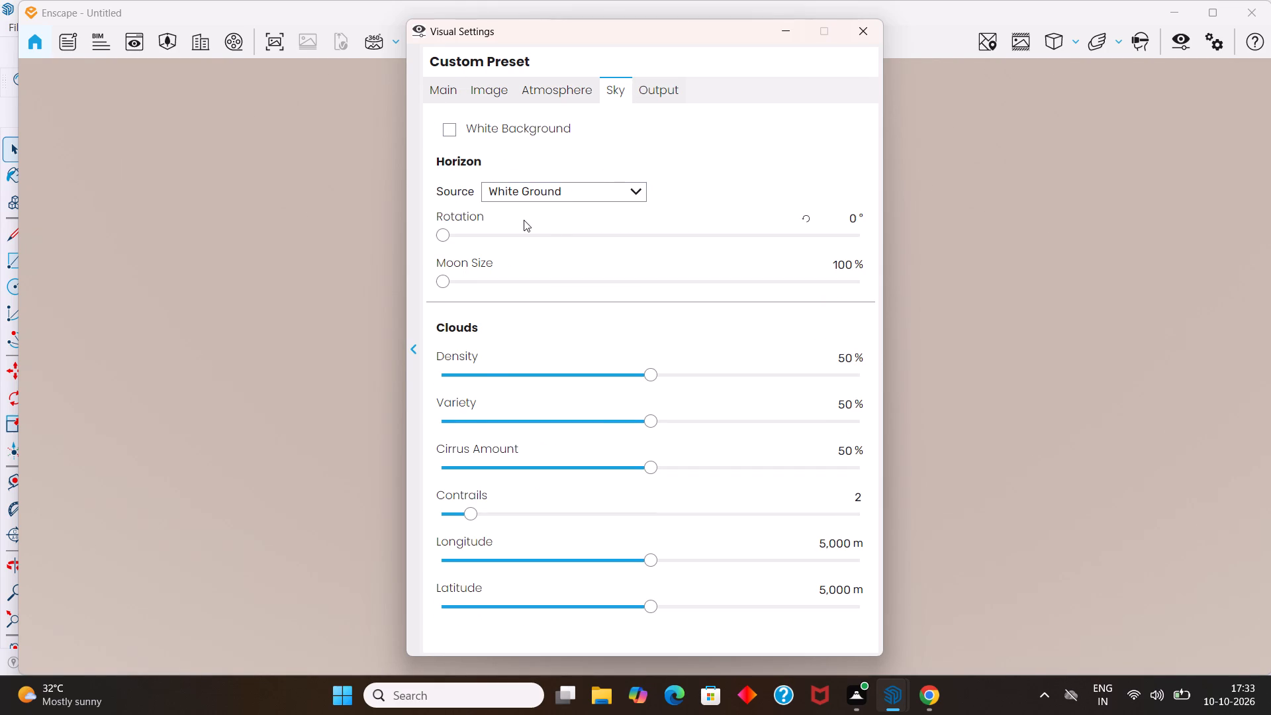
{"action": "left_click", "coordinate": [661, 89]}
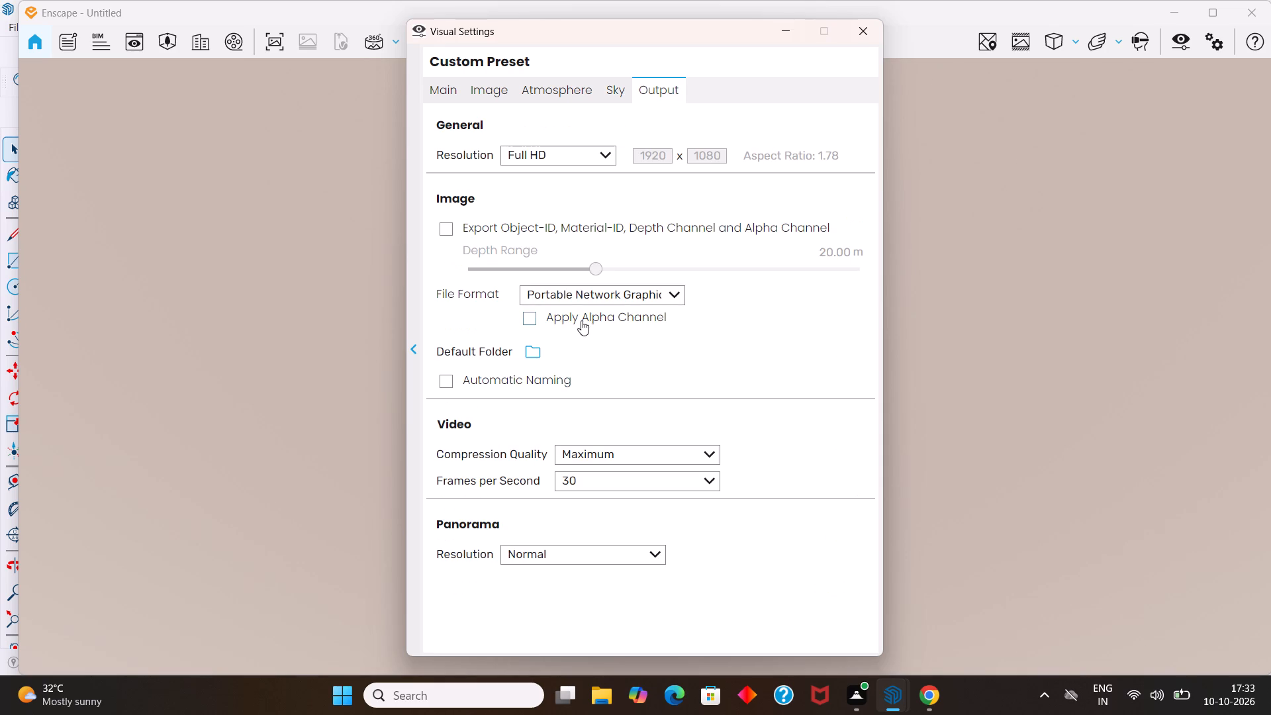
{"action": "left_click", "coordinate": [592, 159]}
{"action": "left_click", "coordinate": [583, 248]}
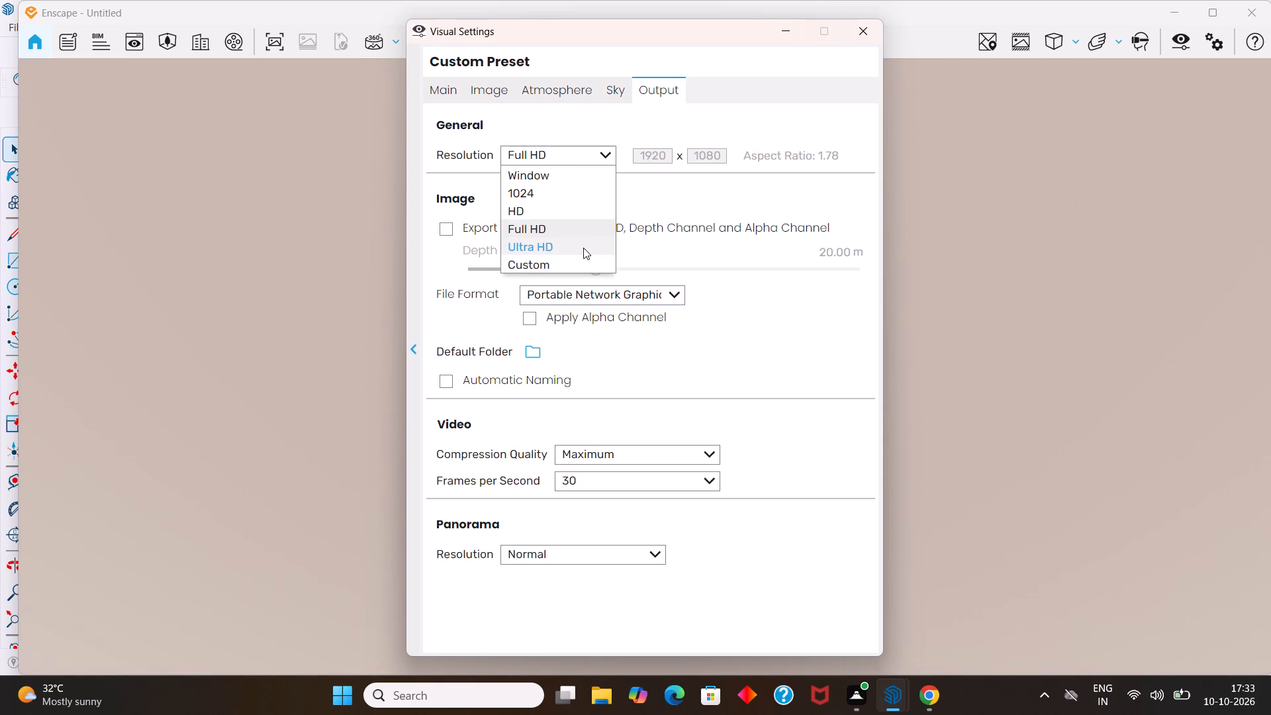
{"action": "left_click", "coordinate": [581, 555]}
{"action": "left_click", "coordinate": [575, 609]}
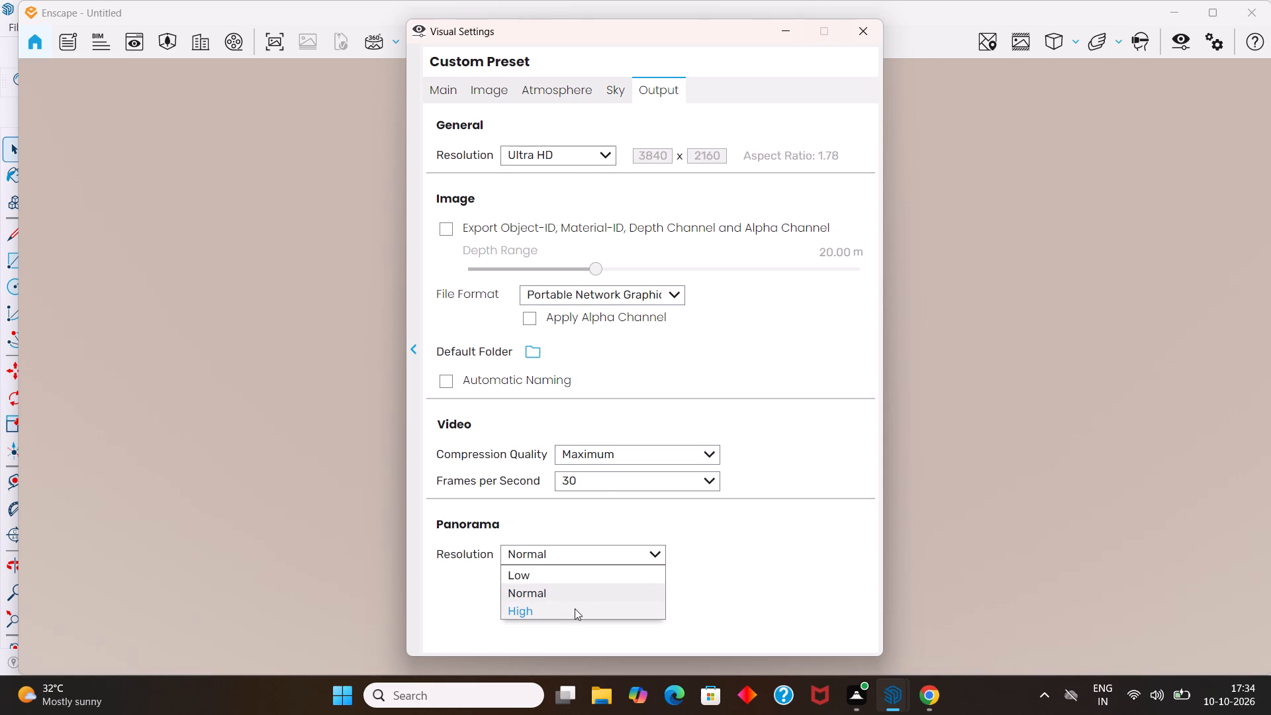
{"action": "left_click_drag", "start_coordinate": [965, 279], "coordinate": [645, 363]}
{"action": "left_click", "coordinate": [882, 28]}
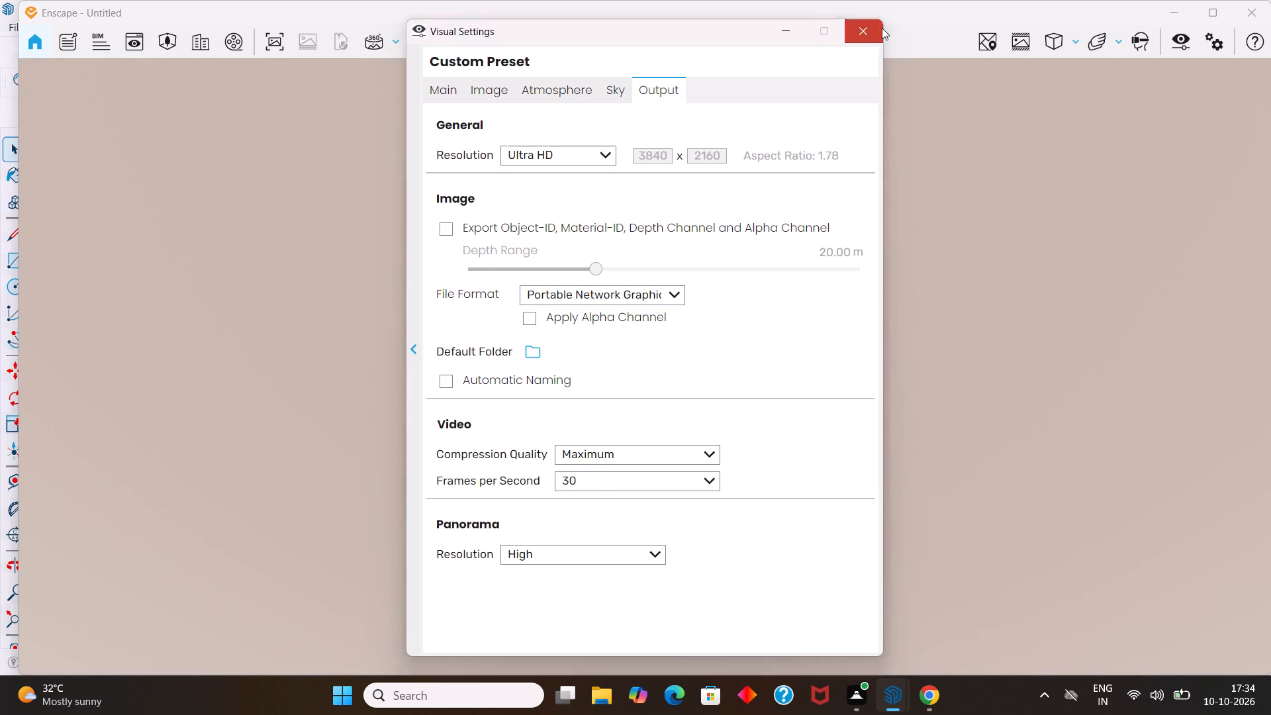
Move the render camera back inside the furnished bedroom and examine the bed wall, window curtains, ceiling fan and mirror.
{"action": "scroll", "coordinate": [800, 232], "scroll_direction": "down", "scroll_amount": 8}
{"action": "middle_click_drag", "start_coordinate": [824, 287], "coordinate": [731, 520]}
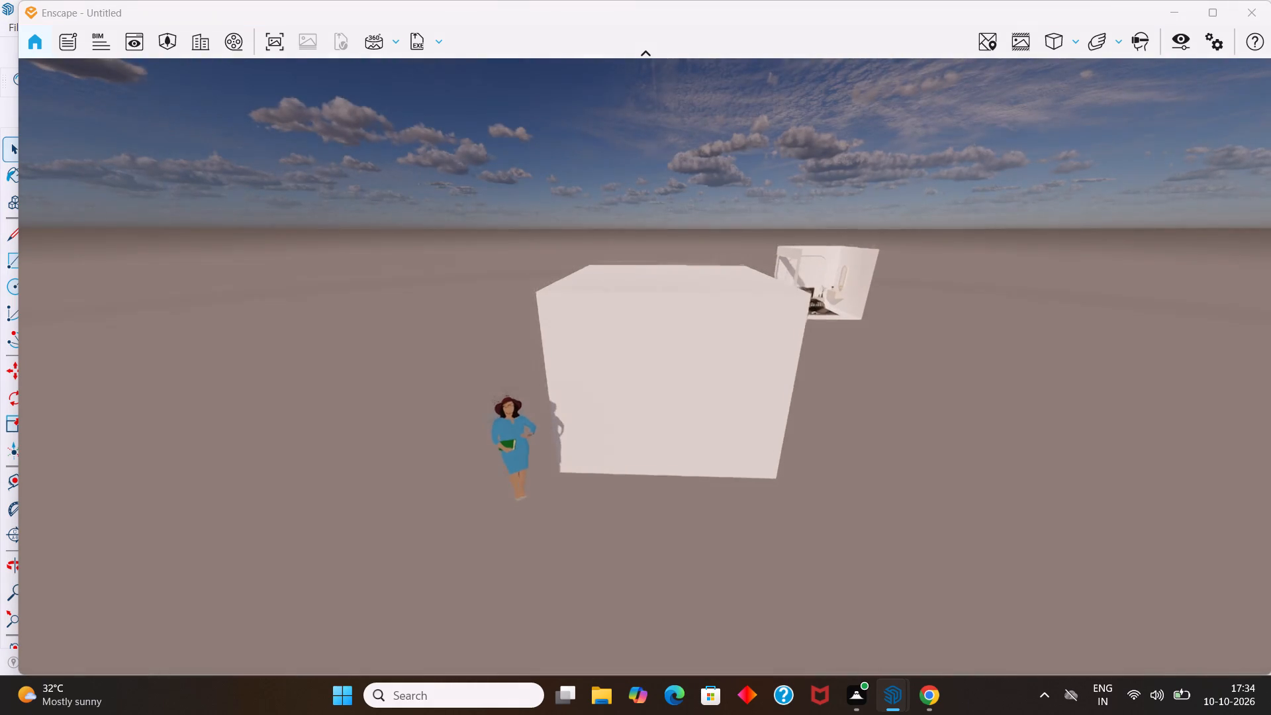
{"action": "middle_click_drag", "start_coordinate": [731, 520], "coordinate": [726, 522]}
{"action": "scroll", "coordinate": [592, 405], "scroll_direction": "up", "scroll_amount": 8}
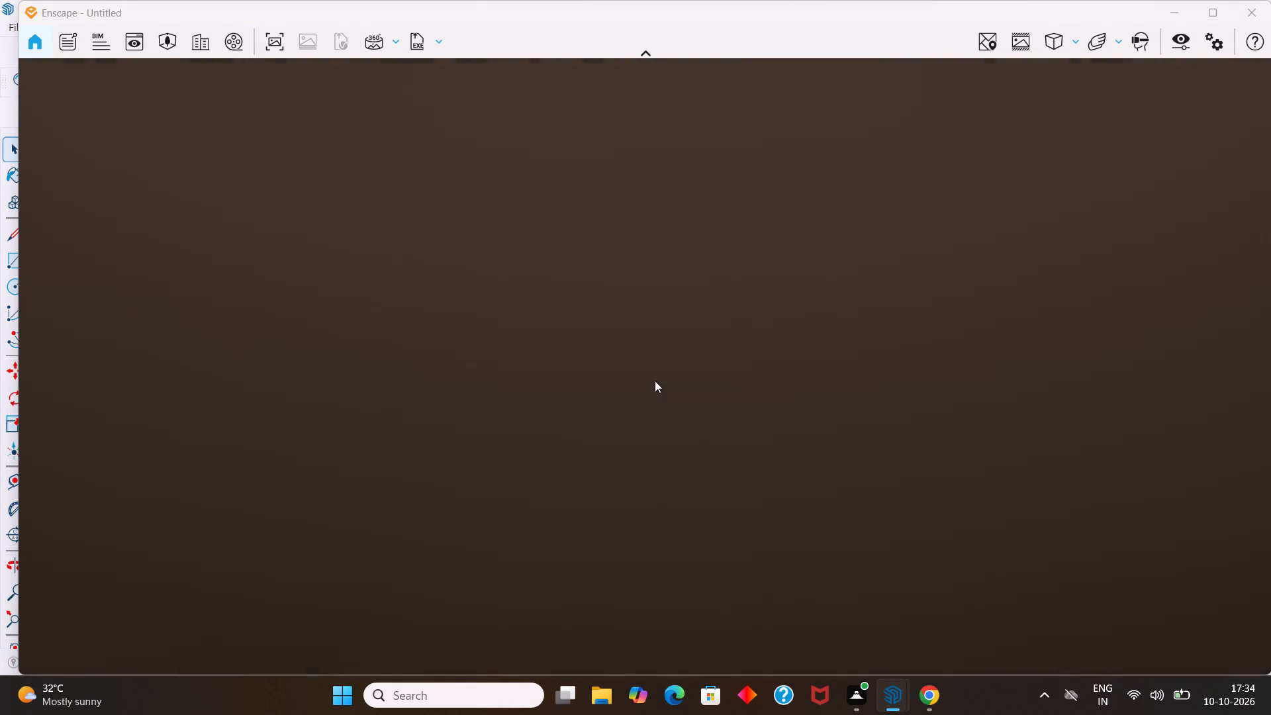
{"action": "scroll", "coordinate": [655, 381], "scroll_direction": "up", "scroll_amount": 1}
{"action": "middle_click_drag", "start_coordinate": [717, 386], "coordinate": [662, 381]}
{"action": "left_click_drag", "start_coordinate": [646, 368], "coordinate": [662, 381]}
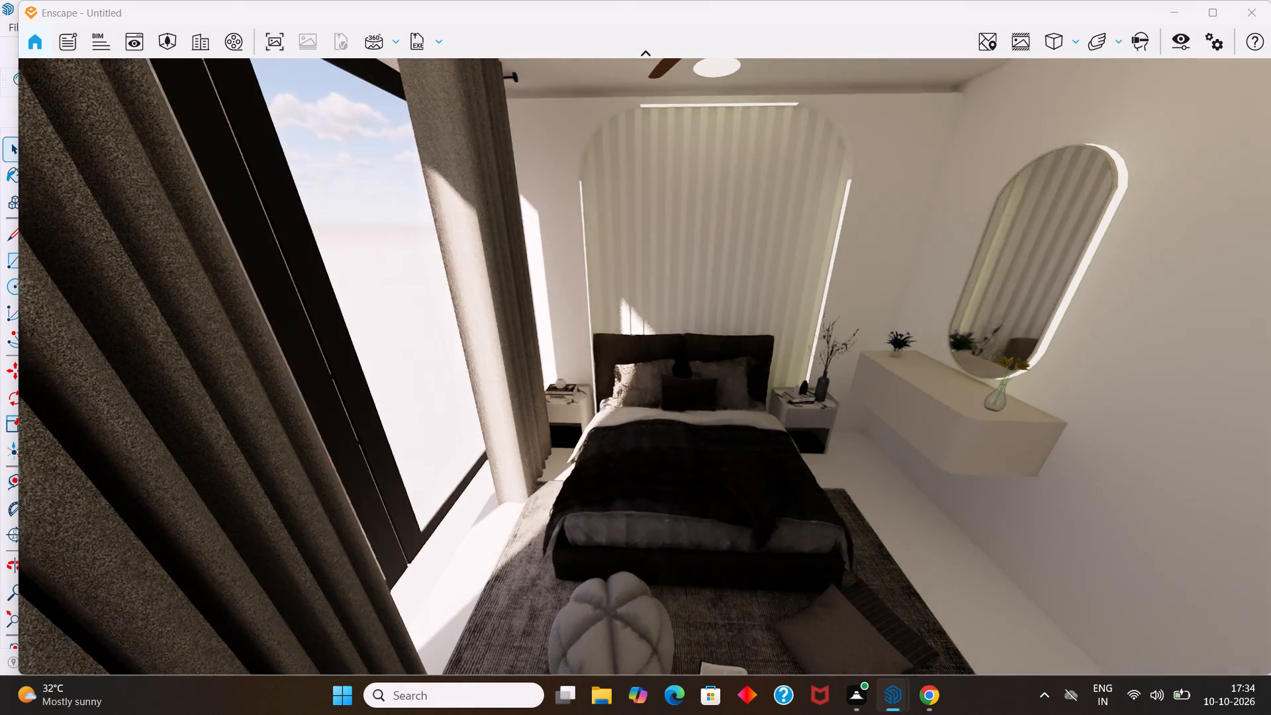
{"action": "middle_click_drag", "start_coordinate": [662, 381], "coordinate": [506, 311]}
{"action": "left_click_drag", "start_coordinate": [662, 381], "coordinate": [506, 311]}
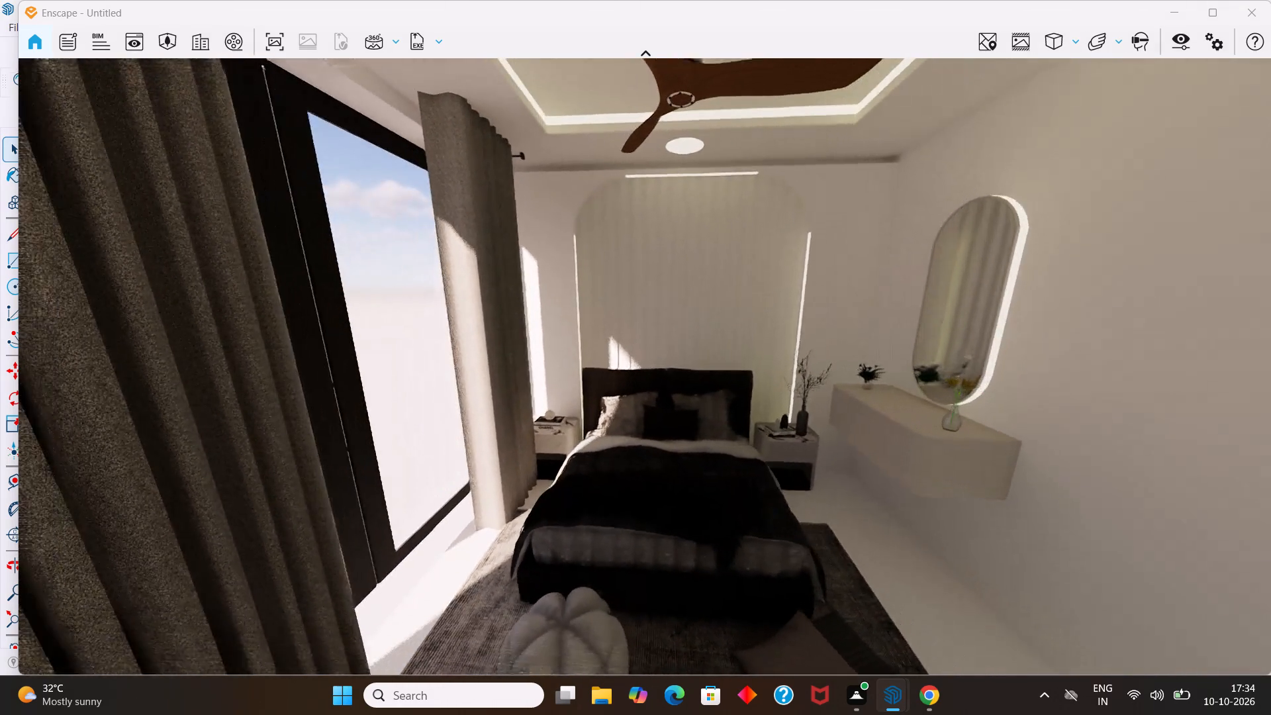
{"action": "left_click_drag", "start_coordinate": [506, 311], "coordinate": [582, 308]}
{"action": "middle_click_drag", "start_coordinate": [506, 311], "coordinate": [639, 373]}
{"action": "scroll", "coordinate": [737, 398], "scroll_direction": "down", "scroll_amount": 1}
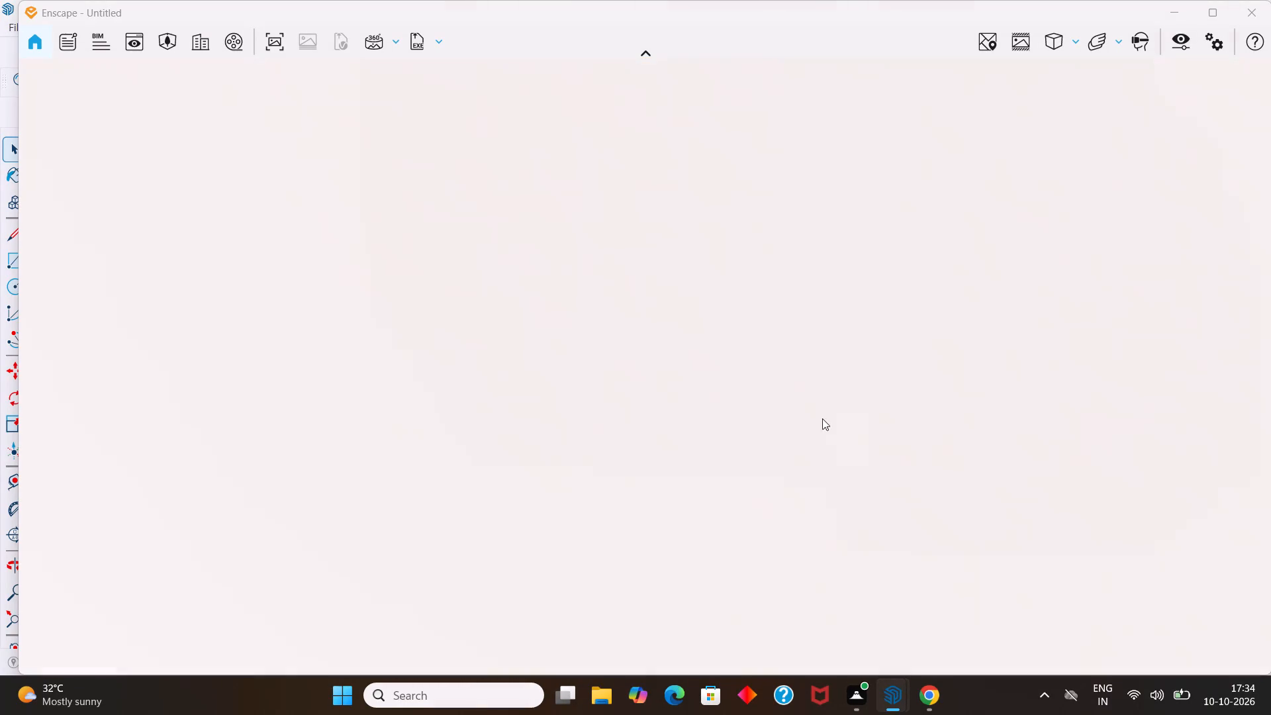
{"action": "scroll", "coordinate": [966, 520], "scroll_direction": "up", "scroll_amount": 1}
{"action": "middle_click_drag", "start_coordinate": [965, 518], "coordinate": [340, 305]}
{"action": "left_click", "coordinate": [340, 305]}
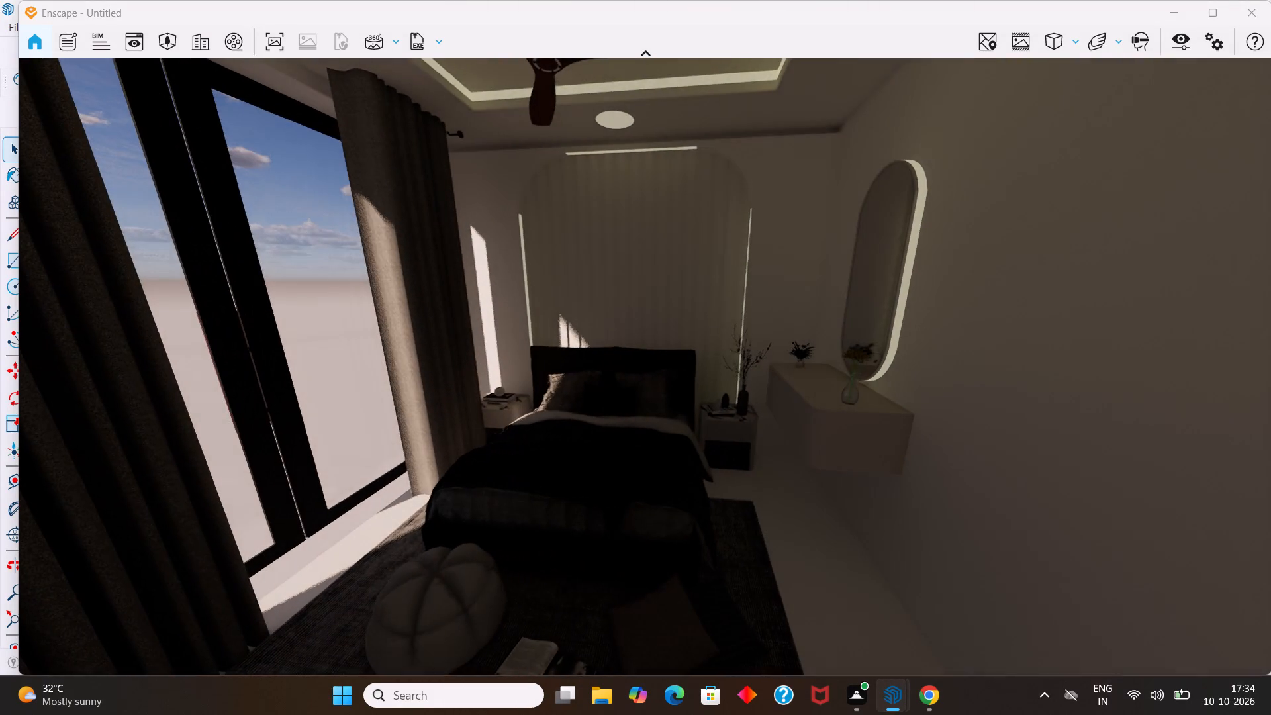
{"action": "middle_click_drag", "start_coordinate": [340, 305], "coordinate": [648, 372]}
{"action": "middle_click_drag", "start_coordinate": [963, 520], "coordinate": [549, 356]}
{"action": "left_click_drag", "start_coordinate": [624, 373], "coordinate": [549, 356]}
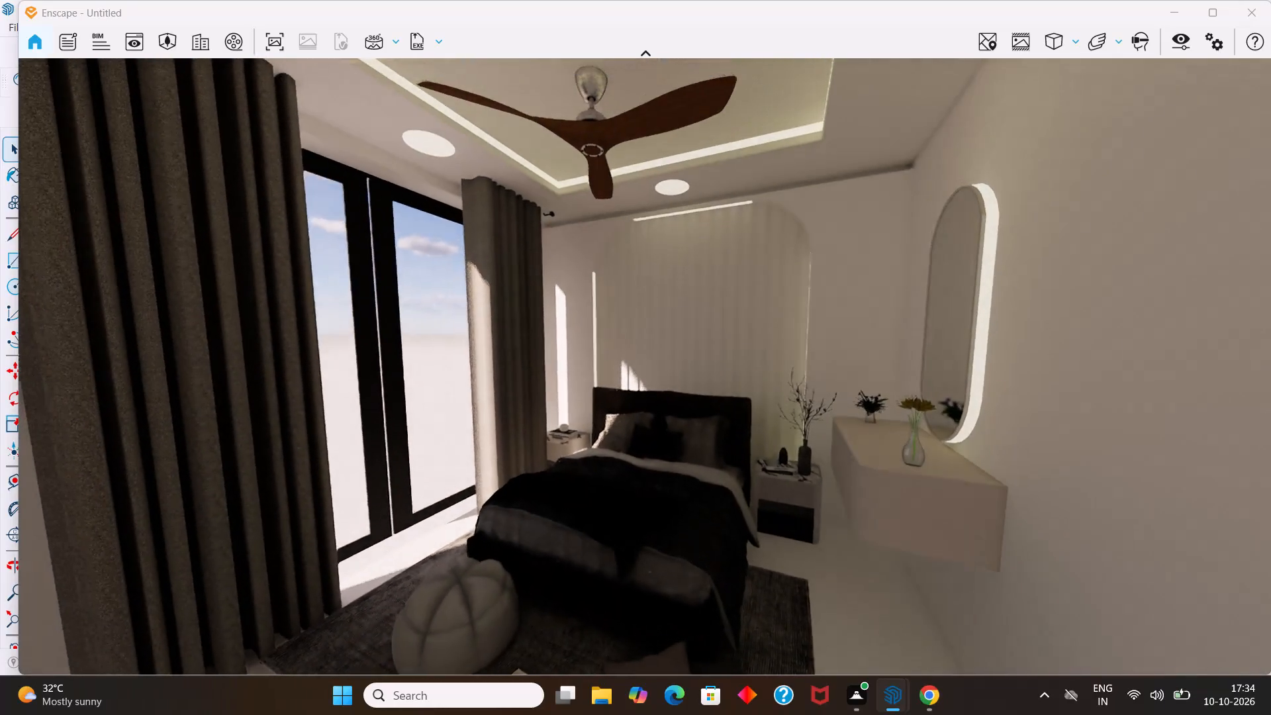
{"action": "left_click_drag", "start_coordinate": [549, 356], "coordinate": [1264, 287]}
{"action": "middle_click_drag", "start_coordinate": [549, 356], "coordinate": [644, 366]}
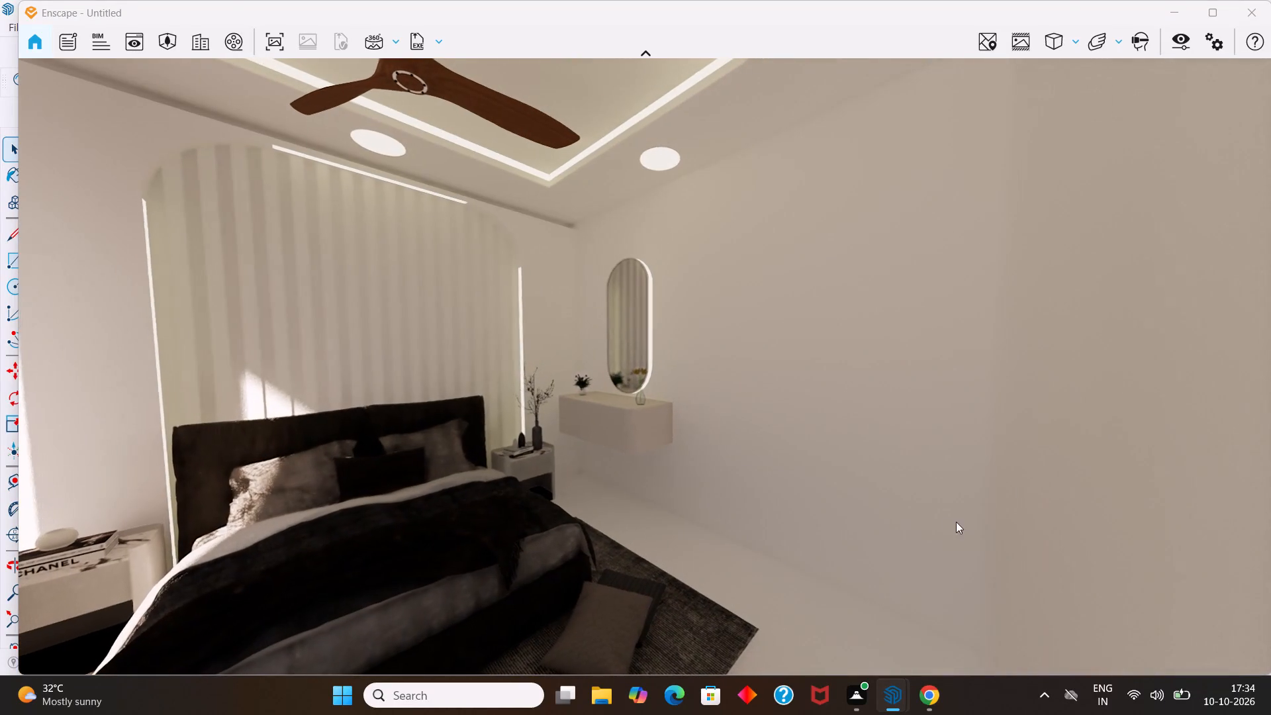
{"action": "left_click_drag", "start_coordinate": [855, 563], "coordinate": [828, 542]}
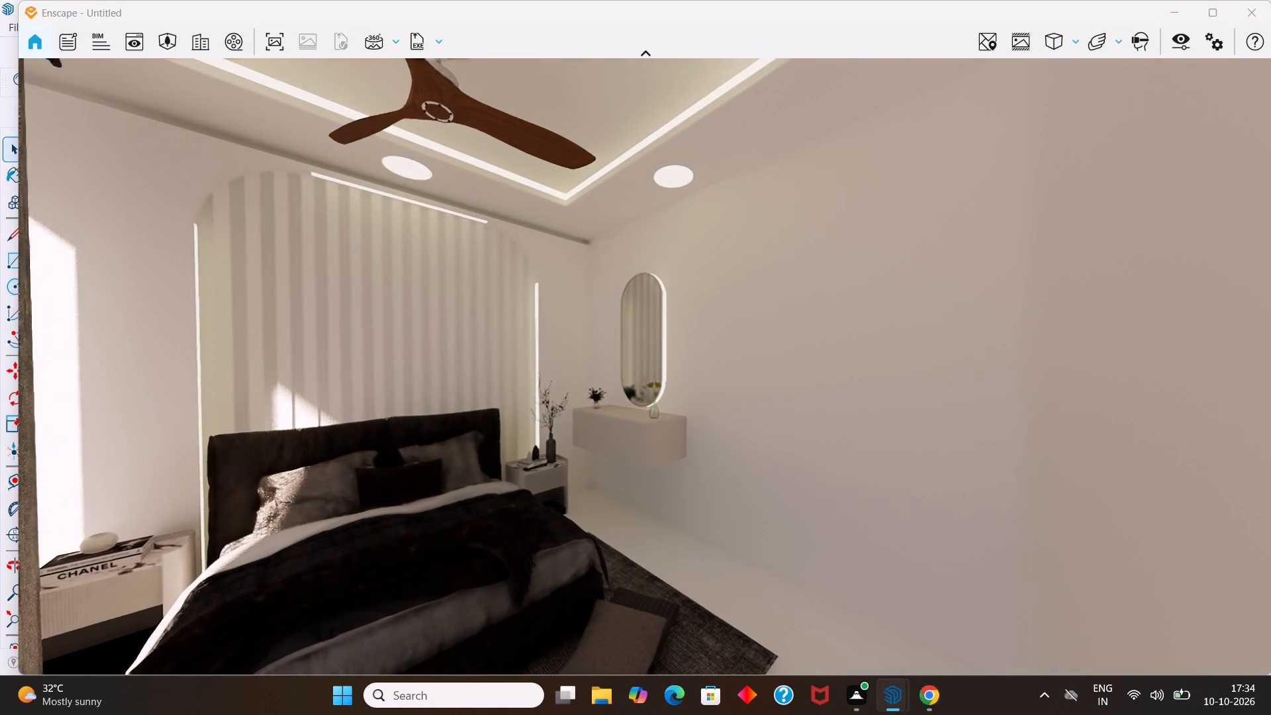
{"action": "left_click_drag", "start_coordinate": [828, 542], "coordinate": [816, 539]}
Move the render camera out of the room and back in to examine the corner with the mirror and floating console.
{"action": "scroll", "coordinate": [879, 536], "scroll_direction": "down", "scroll_amount": 5}
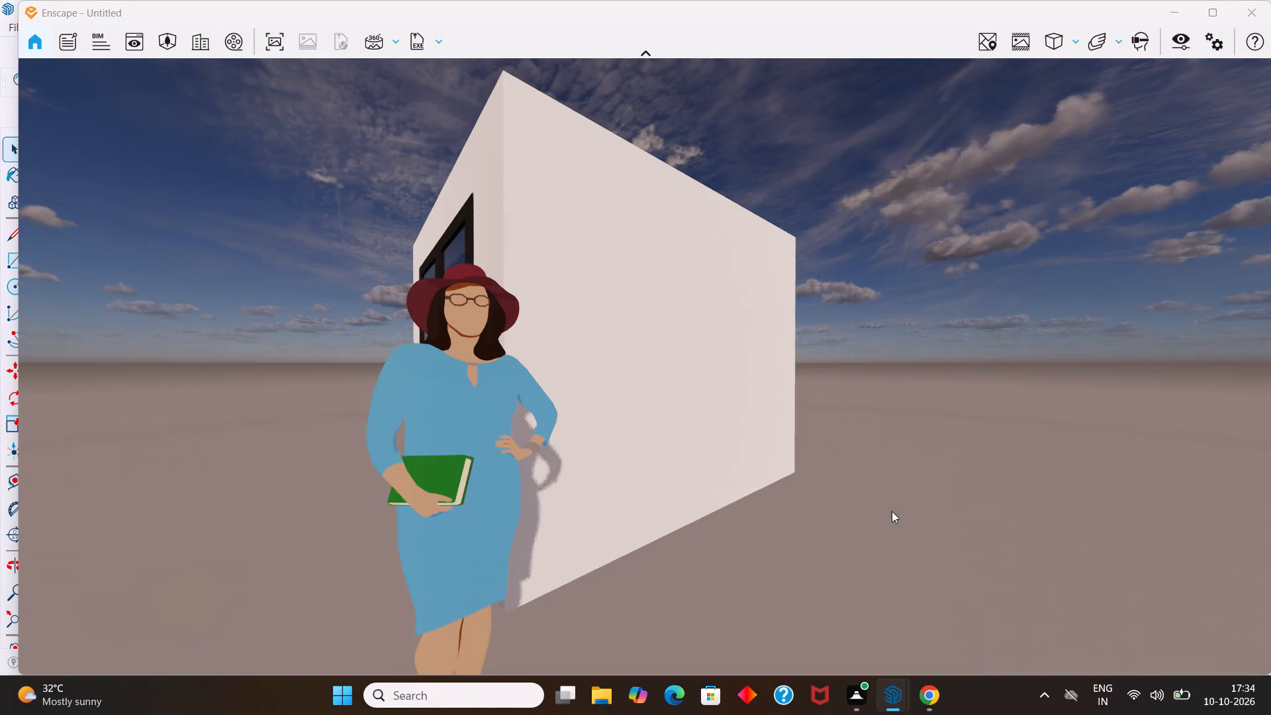
{"action": "middle_click_drag", "start_coordinate": [726, 526], "coordinate": [796, 494]}
{"action": "left_click_drag", "start_coordinate": [724, 520], "coordinate": [796, 494]}
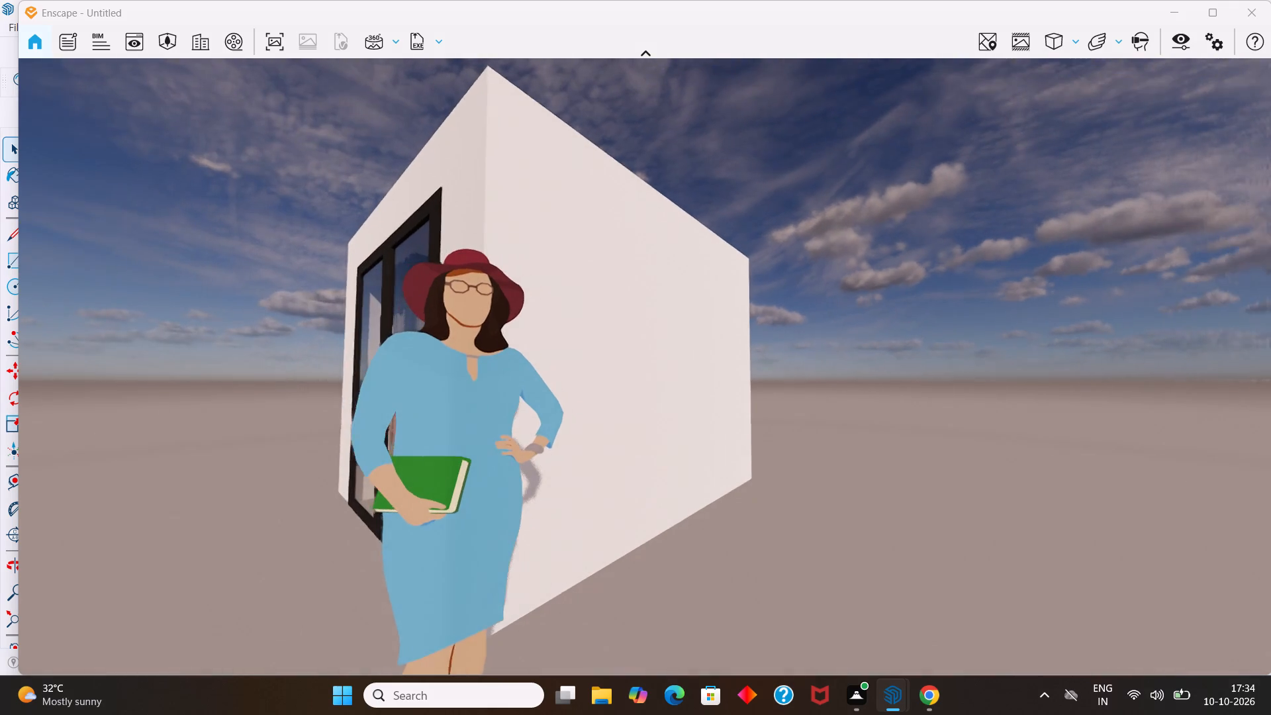
{"action": "left_click_drag", "start_coordinate": [796, 494], "coordinate": [798, 495]}
{"action": "middle_click_drag", "start_coordinate": [796, 494], "coordinate": [644, 367]}
{"action": "scroll", "coordinate": [606, 573], "scroll_direction": "up", "scroll_amount": 2}
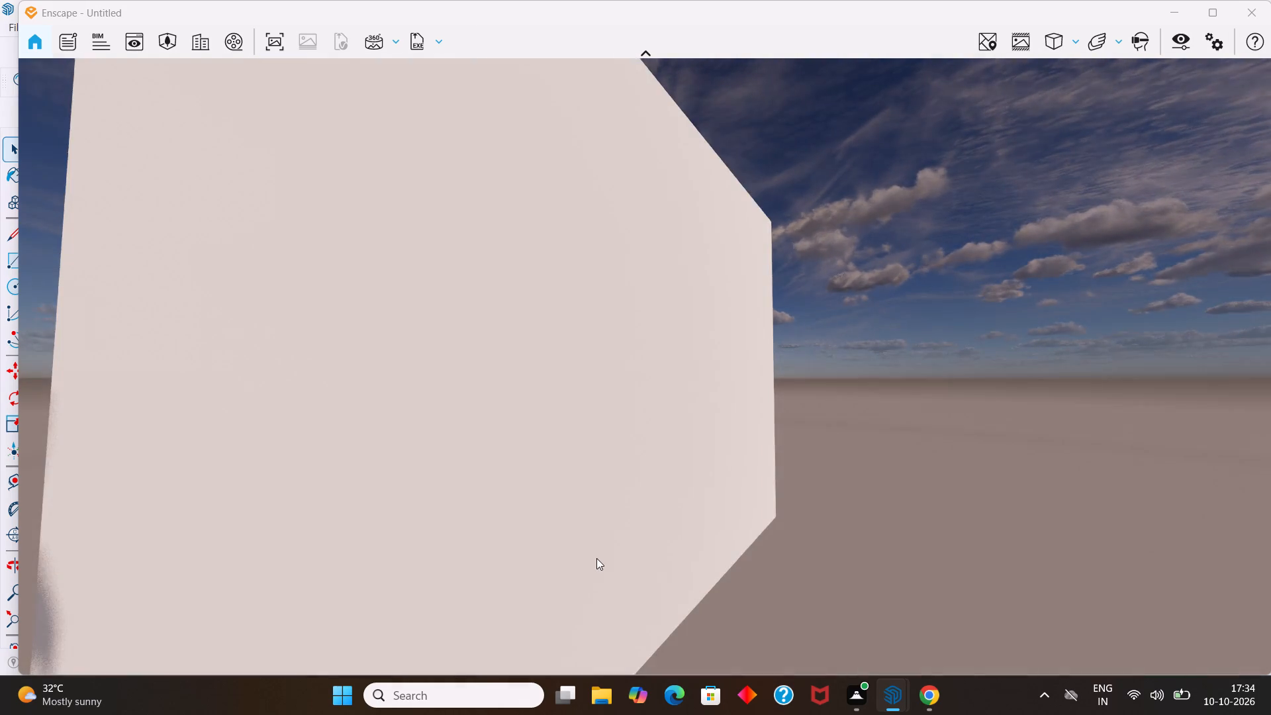
{"action": "scroll", "coordinate": [594, 556], "scroll_direction": "up", "scroll_amount": 3}
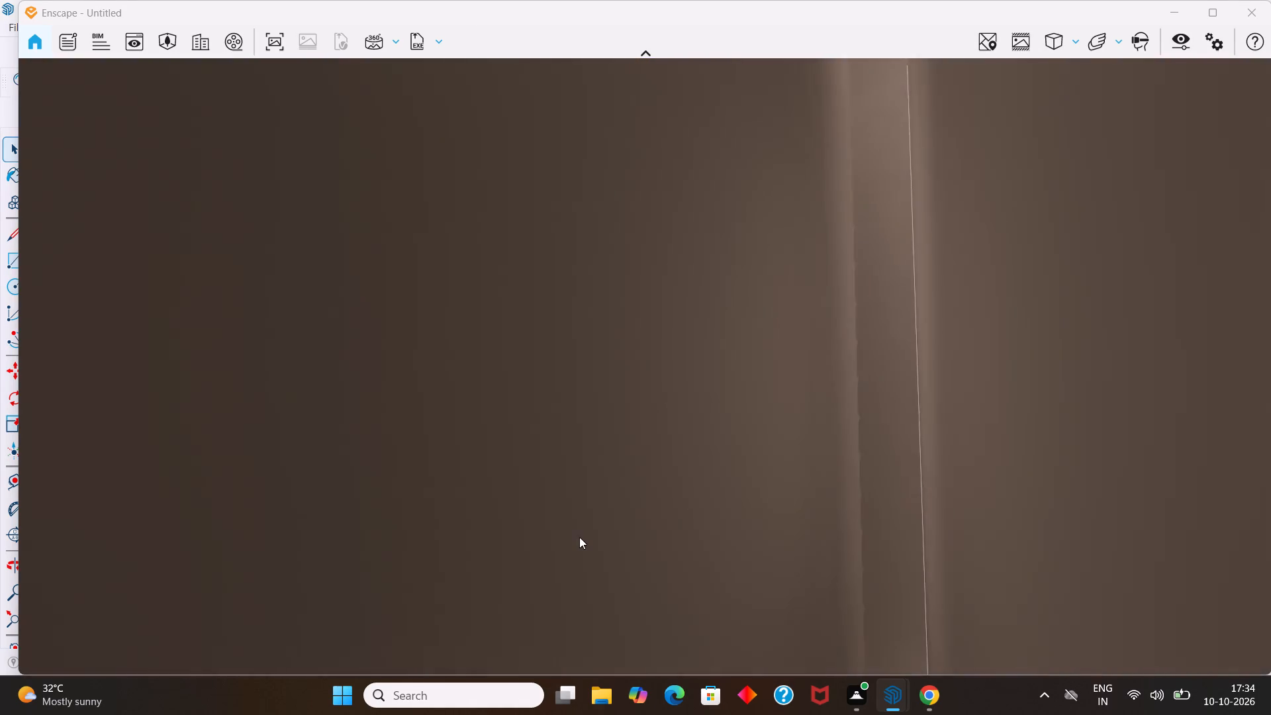
{"action": "scroll", "coordinate": [579, 537], "scroll_direction": "up", "scroll_amount": 1}
{"action": "middle_click_drag", "start_coordinate": [579, 537], "coordinate": [570, 363]}
{"action": "left_click_drag", "start_coordinate": [579, 538], "coordinate": [570, 363]}
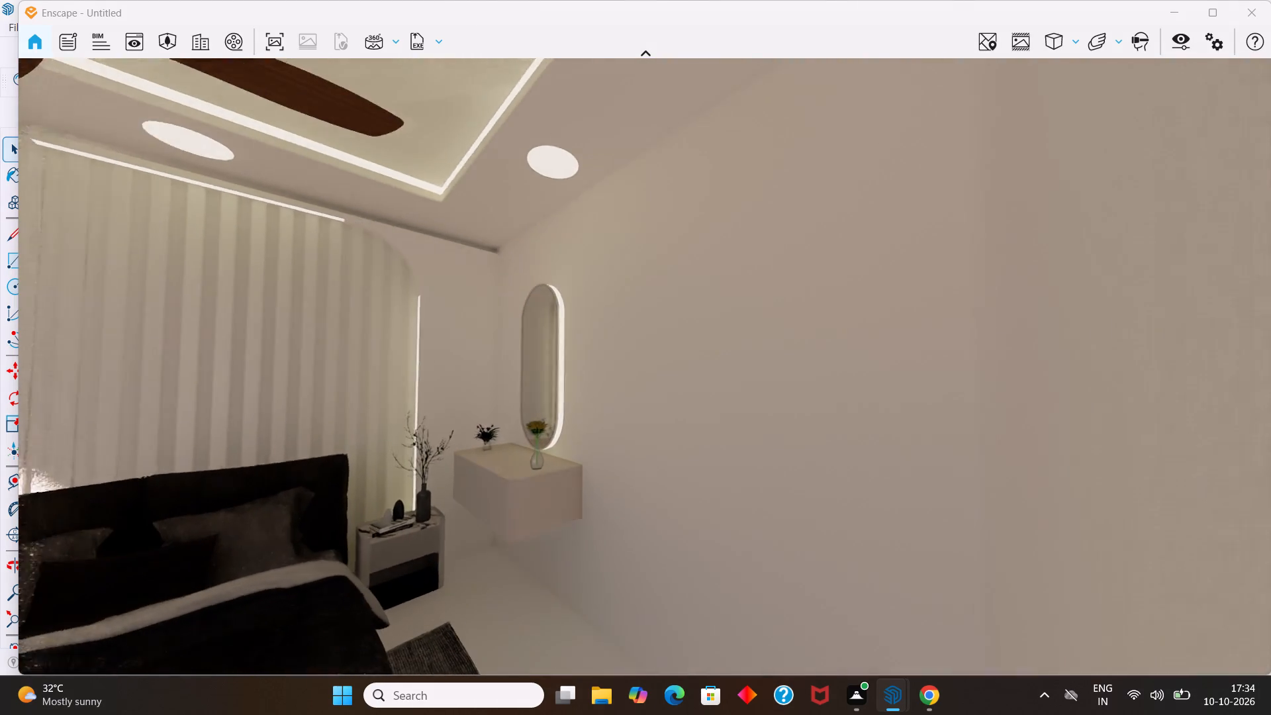
{"action": "left_click_drag", "start_coordinate": [570, 363], "coordinate": [493, 375]}
{"action": "middle_click_drag", "start_coordinate": [570, 363], "coordinate": [641, 367]}
Pull the render camera far outside and examine the closed room from the side with the glazed doors.
{"action": "scroll", "coordinate": [580, 539], "scroll_direction": "down", "scroll_amount": 2}
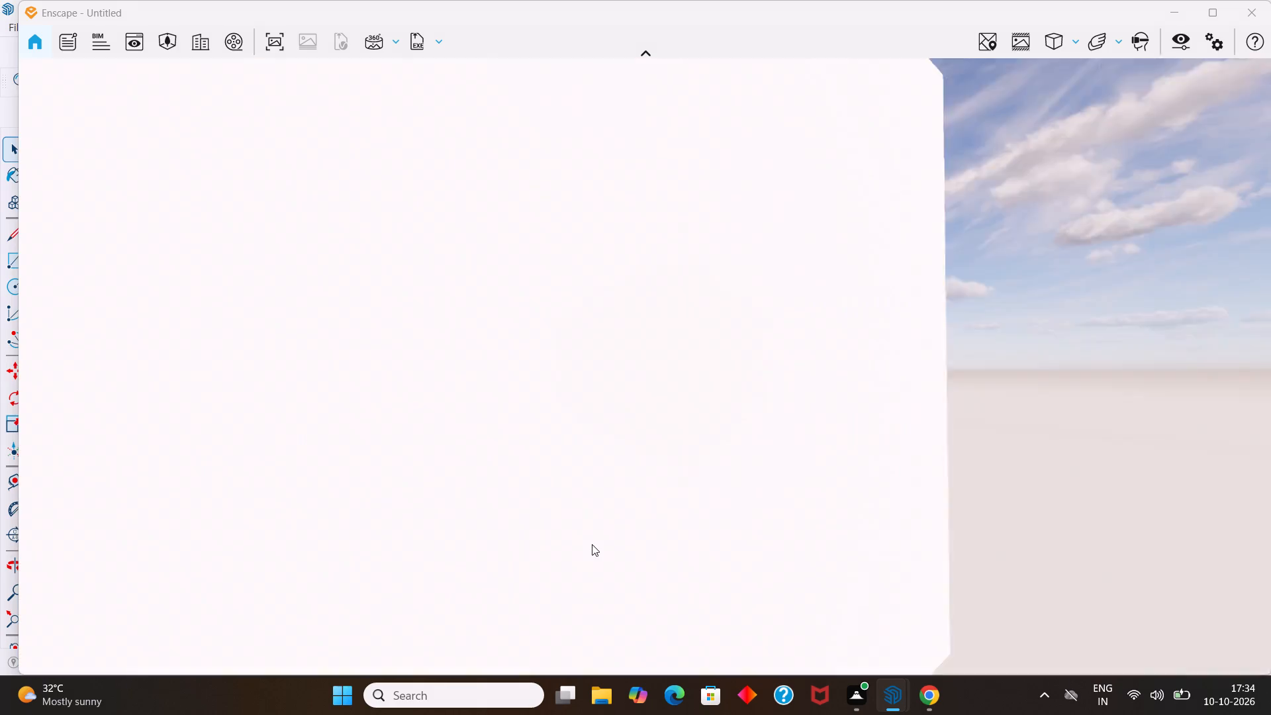
{"action": "scroll", "coordinate": [592, 544], "scroll_direction": "down", "scroll_amount": 8}
{"action": "middle_click_drag", "start_coordinate": [471, 493], "coordinate": [639, 367]}
{"action": "left_click_drag", "start_coordinate": [471, 493], "coordinate": [946, 343]}
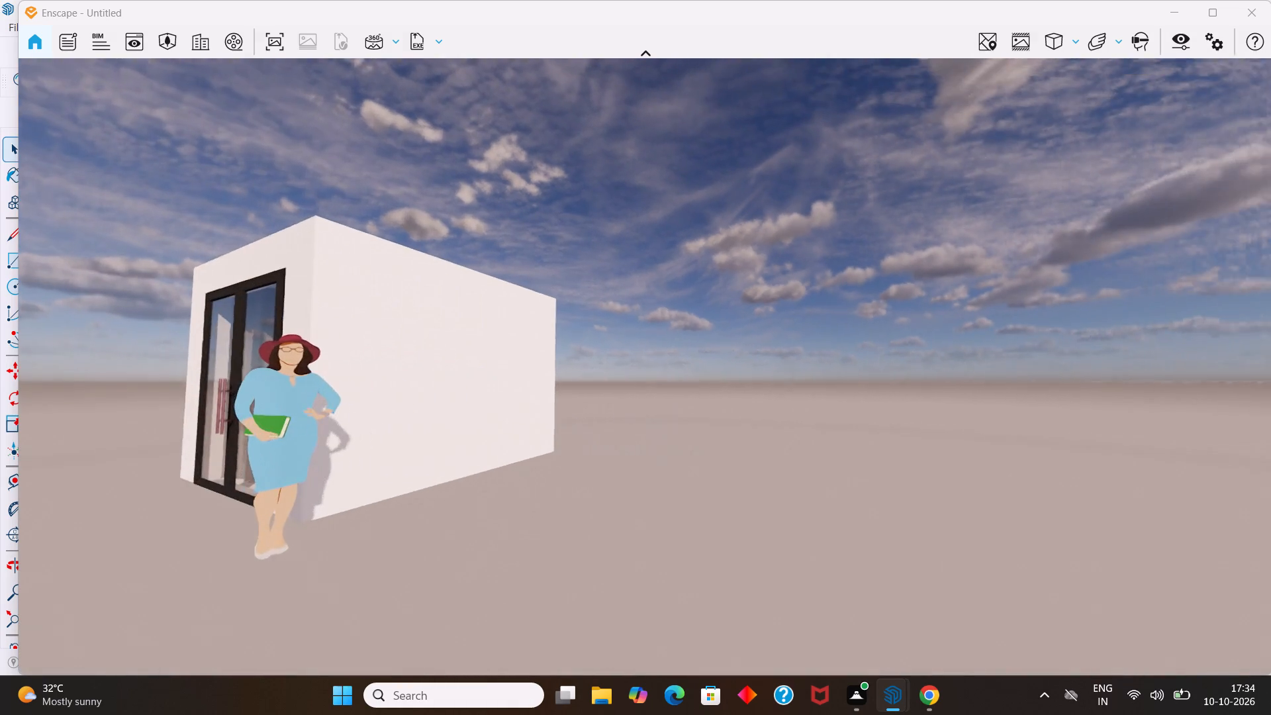
{"action": "middle_click_drag", "start_coordinate": [639, 367], "coordinate": [573, 362]}
{"action": "middle_click_drag", "start_coordinate": [471, 493], "coordinate": [562, 328]}
{"action": "left_click_drag", "start_coordinate": [471, 492], "coordinate": [562, 328]}
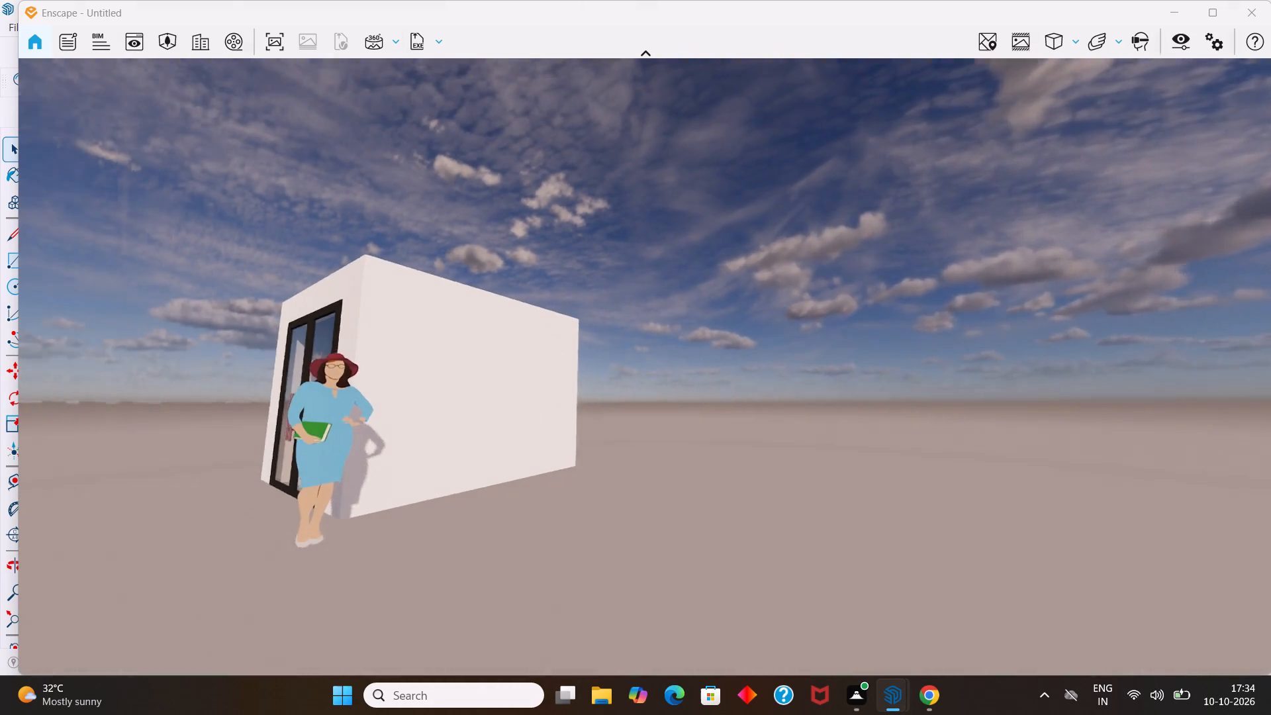
{"action": "left_click_drag", "start_coordinate": [562, 328], "coordinate": [555, 328]}
{"action": "middle_click_drag", "start_coordinate": [562, 328], "coordinate": [633, 362]}
{"action": "scroll", "coordinate": [369, 495], "scroll_direction": "up", "scroll_amount": 3}
{"action": "scroll", "coordinate": [361, 483], "scroll_direction": "down", "scroll_amount": 13}
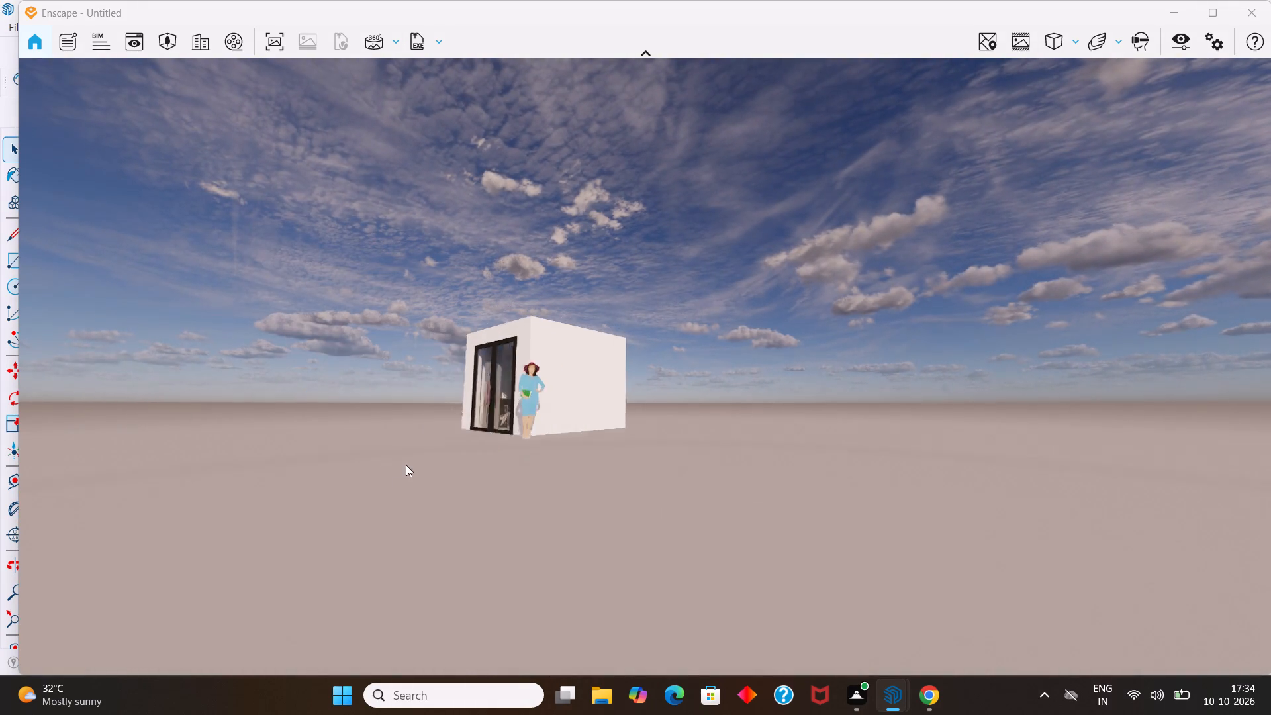
{"action": "scroll", "coordinate": [404, 464], "scroll_direction": "down", "scroll_amount": 4}
{"action": "middle_click_drag", "start_coordinate": [353, 473], "coordinate": [886, 351]}
{"action": "middle_click_drag", "start_coordinate": [303, 451], "coordinate": [779, 372]}
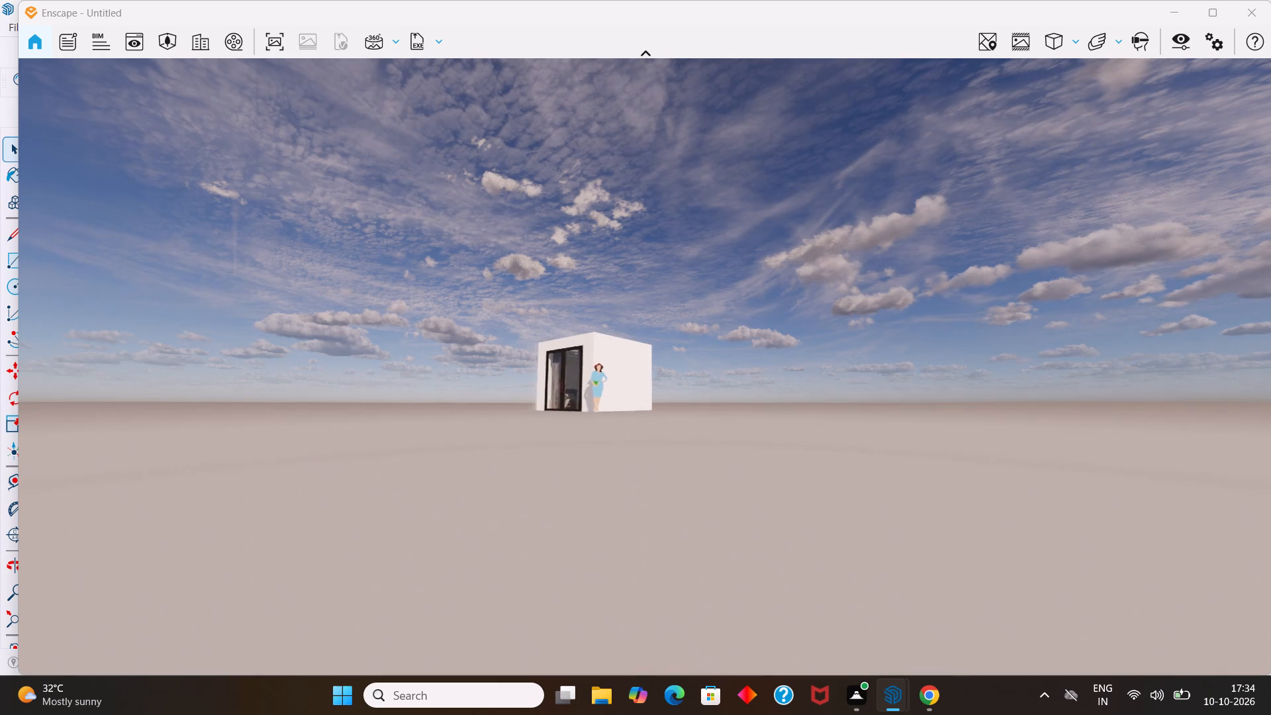
{"action": "middle_click_drag", "start_coordinate": [779, 372], "coordinate": [921, 399]}
{"action": "middle_click_drag", "start_coordinate": [255, 406], "coordinate": [822, 504]}
{"action": "middle_click_drag", "start_coordinate": [269, 314], "coordinate": [747, 489]}
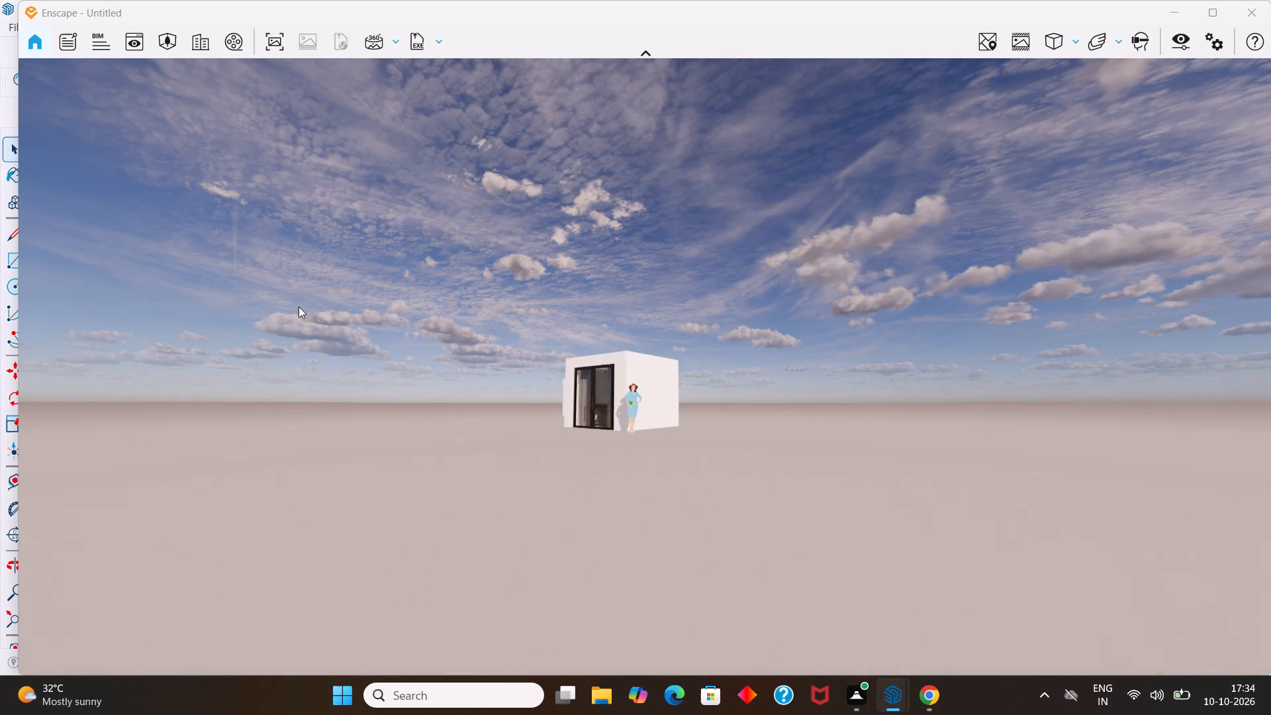
{"action": "scroll", "coordinate": [418, 330], "scroll_direction": "up", "scroll_amount": 3}
{"action": "scroll", "coordinate": [467, 356], "scroll_direction": "up", "scroll_amount": 3}
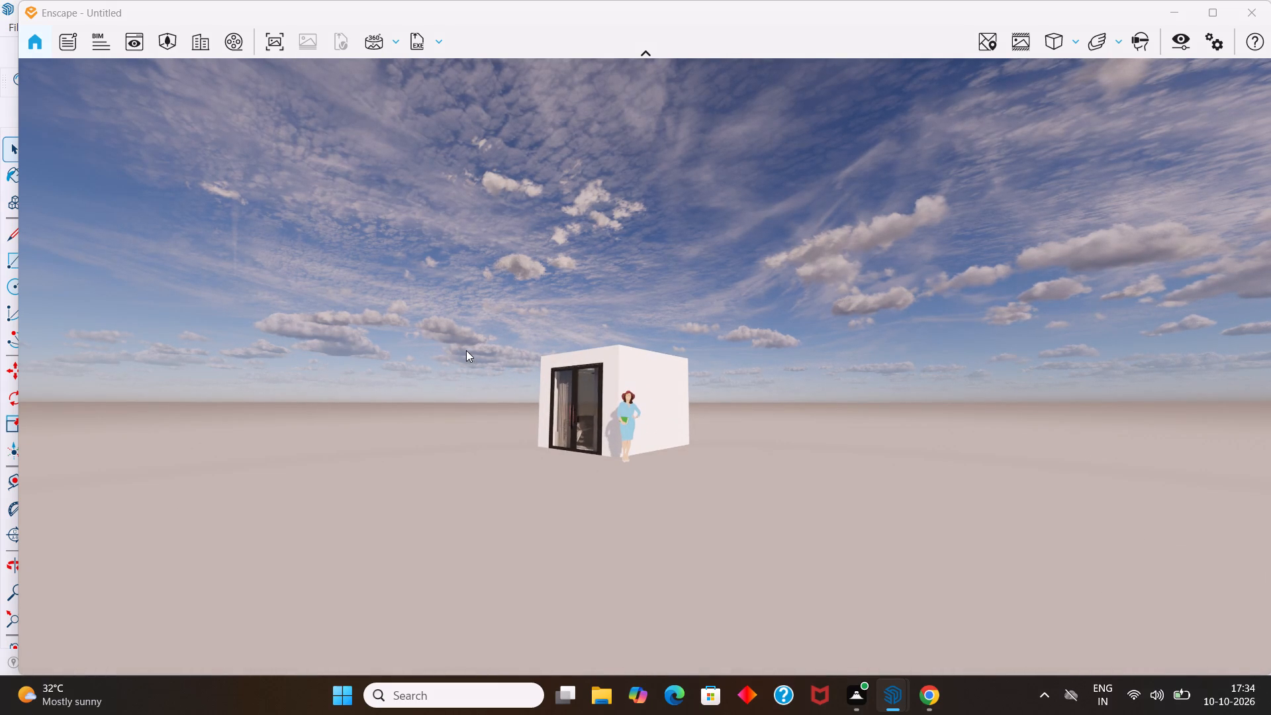
{"action": "middle_click_drag", "start_coordinate": [672, 392], "coordinate": [518, 432]}
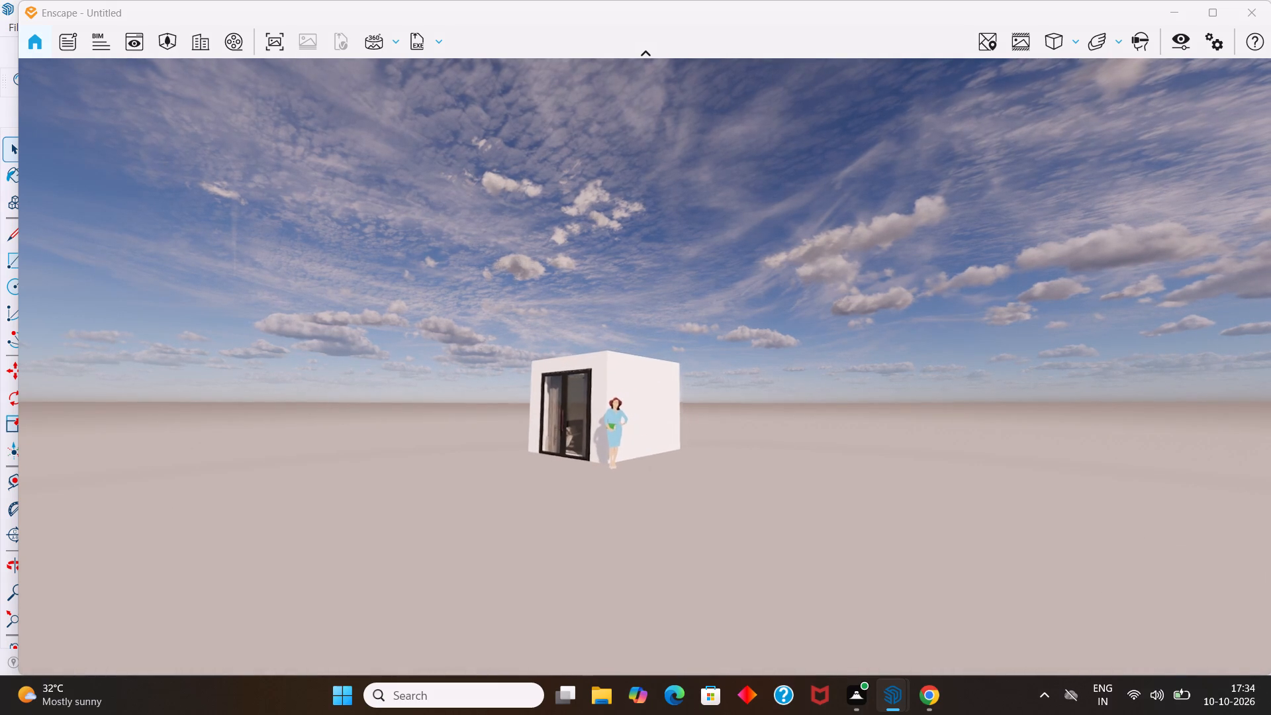
{"action": "middle_click_drag", "start_coordinate": [518, 432], "coordinate": [365, 448]}
{"action": "middle_click_drag", "start_coordinate": [786, 368], "coordinate": [540, 440]}
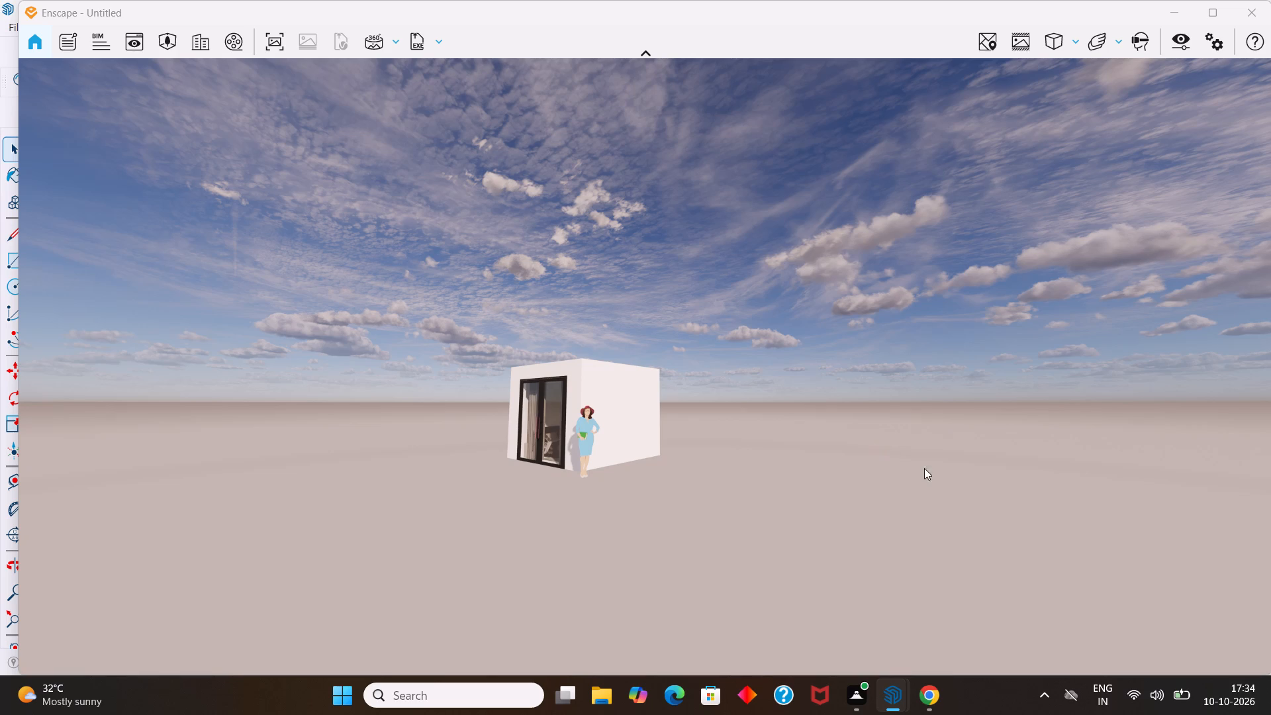
{"action": "left_click_drag", "start_coordinate": [939, 489], "coordinate": [425, 417]}
{"action": "middle_click_drag", "start_coordinate": [939, 489], "coordinate": [939, 491]}
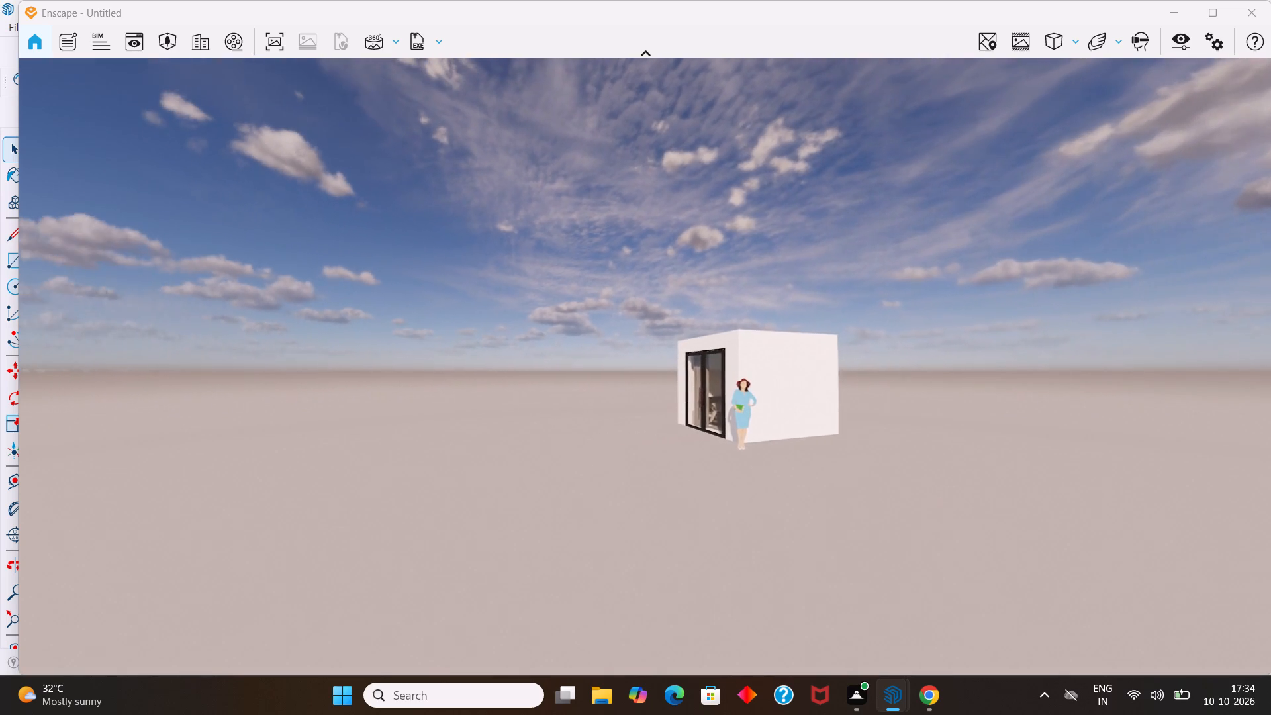
Shift the render camera sideways past the closed room's glazed doors to look for the open-fronted bedroom behind it.
{"action": "middle_click_drag", "start_coordinate": [939, 491], "coordinate": [657, 367]}
{"action": "scroll", "coordinate": [1006, 457], "scroll_direction": "up", "scroll_amount": 5}
{"action": "middle_click_drag", "start_coordinate": [1013, 446], "coordinate": [211, 492]}
{"action": "middle_click_drag", "start_coordinate": [1170, 416], "coordinate": [1170, 417]}
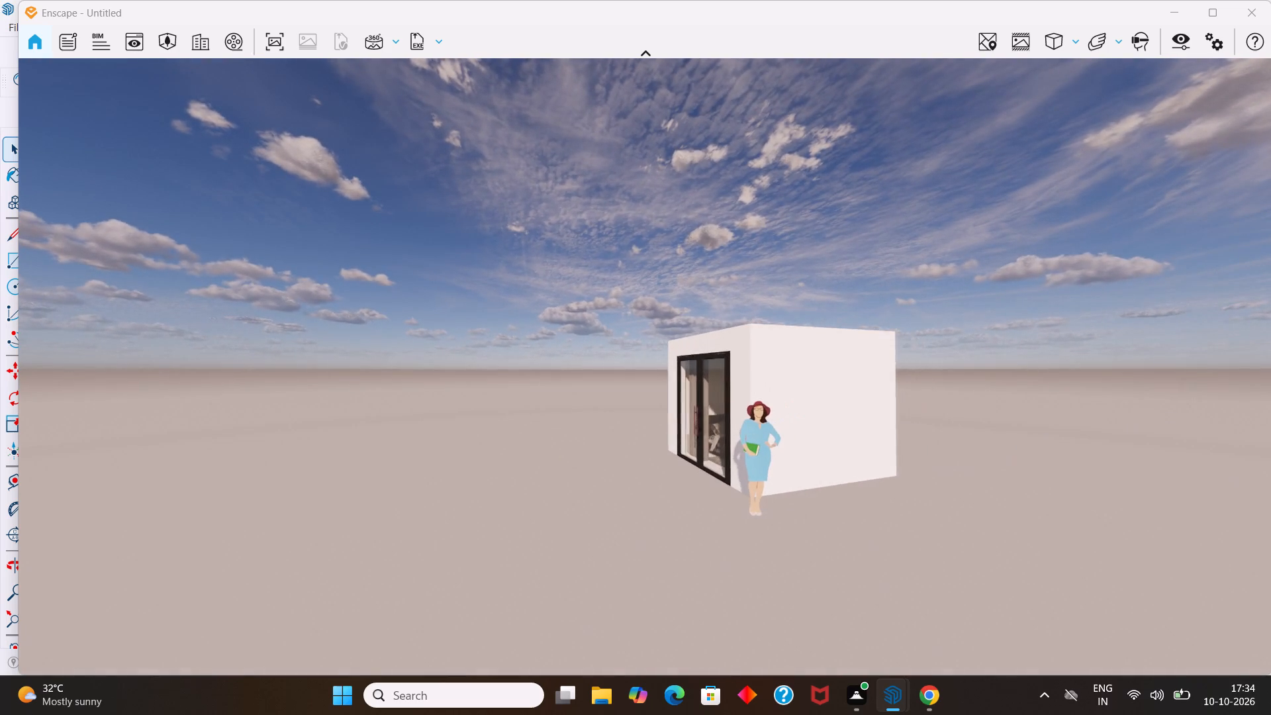
{"action": "middle_click_drag", "start_coordinate": [1170, 417], "coordinate": [251, 478]}
{"action": "middle_click_drag", "start_coordinate": [1270, 438], "coordinate": [373, 415]}
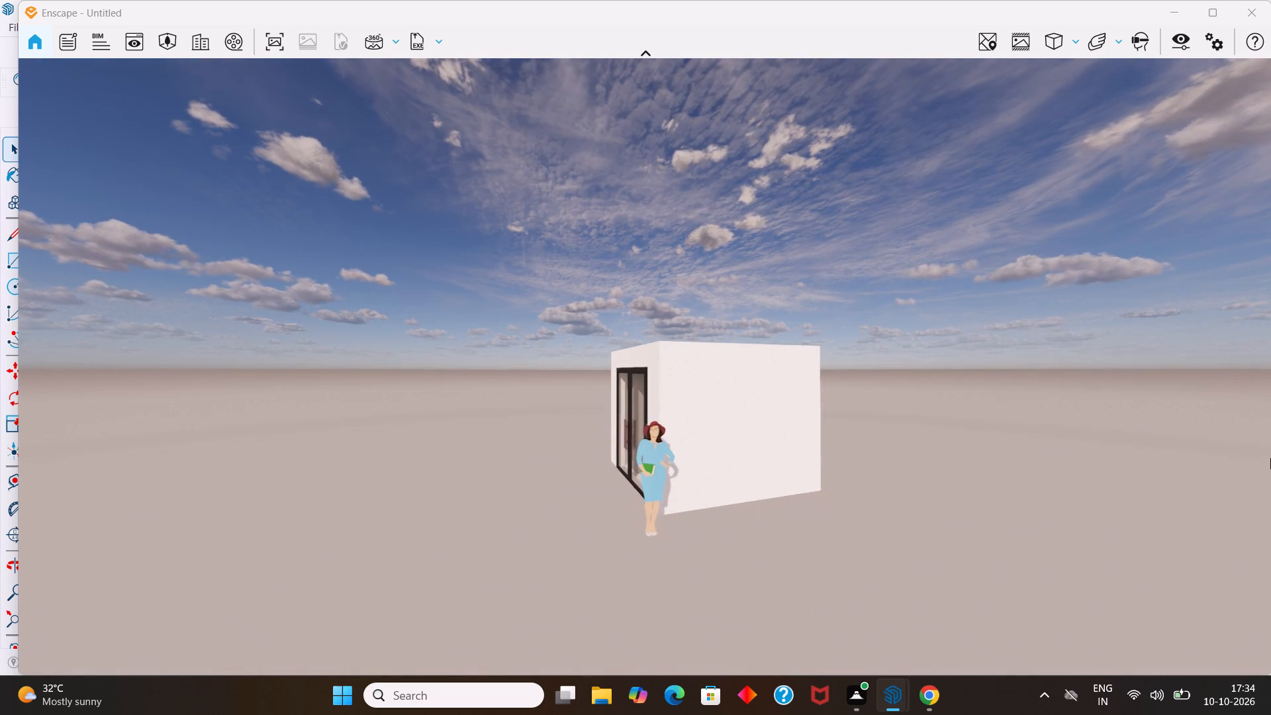
{"action": "middle_click_drag", "start_coordinate": [1268, 453], "coordinate": [468, 395]}
{"action": "middle_click_drag", "start_coordinate": [1270, 453], "coordinate": [445, 369]}
{"action": "middle_click_drag", "start_coordinate": [1270, 455], "coordinate": [501, 370]}
{"action": "middle_click_drag", "start_coordinate": [1270, 472], "coordinate": [414, 368]}
{"action": "middle_click_drag", "start_coordinate": [1270, 474], "coordinate": [506, 375]}
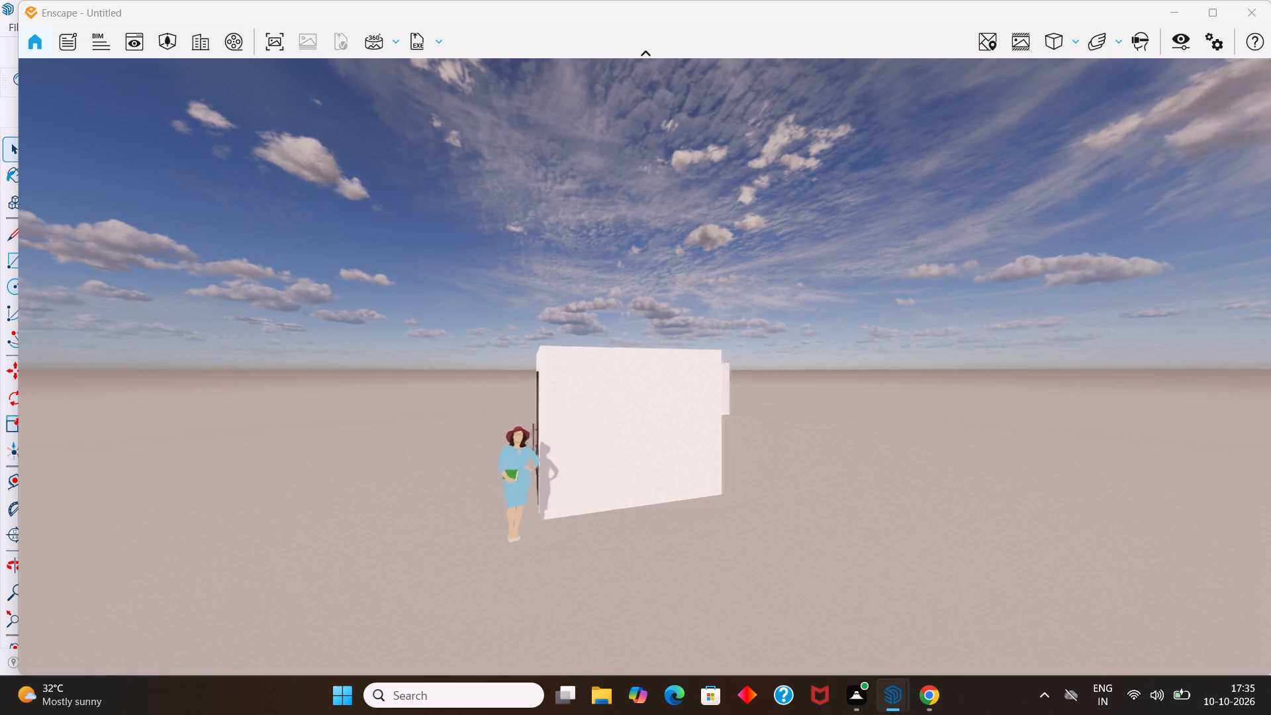
{"action": "middle_click_drag", "start_coordinate": [506, 375], "coordinate": [441, 375]}
{"action": "middle_click_drag", "start_coordinate": [1270, 453], "coordinate": [398, 401]}
{"action": "middle_click_drag", "start_coordinate": [1270, 433], "coordinate": [382, 381]}
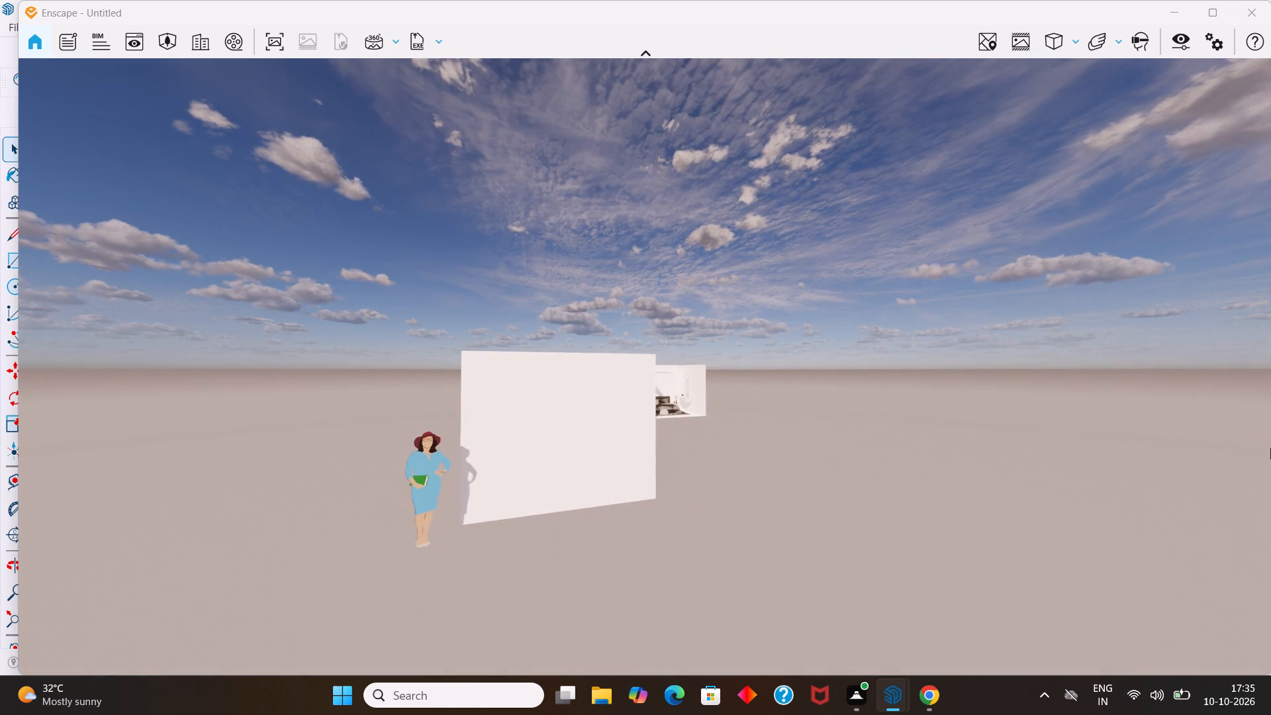
{"action": "middle_click_drag", "start_coordinate": [1270, 446], "coordinate": [425, 406]}
Pull the render camera back from the closed room's blank wall to view the open-fronted bedroom clear beside it.
{"action": "scroll", "coordinate": [1270, 373], "scroll_direction": "up", "scroll_amount": 1}
{"action": "middle_click_drag", "start_coordinate": [1270, 371], "coordinate": [407, 399]}
{"action": "middle_click_drag", "start_coordinate": [1270, 361], "coordinate": [344, 401]}
{"action": "scroll", "coordinate": [1270, 340], "scroll_direction": "down", "scroll_amount": 10}
{"action": "scroll", "coordinate": [1270, 350], "scroll_direction": "up", "scroll_amount": 1}
{"action": "left_click_drag", "start_coordinate": [1268, 350], "coordinate": [505, 370]}
{"action": "middle_click_drag", "start_coordinate": [645, 366], "coordinate": [505, 370]}
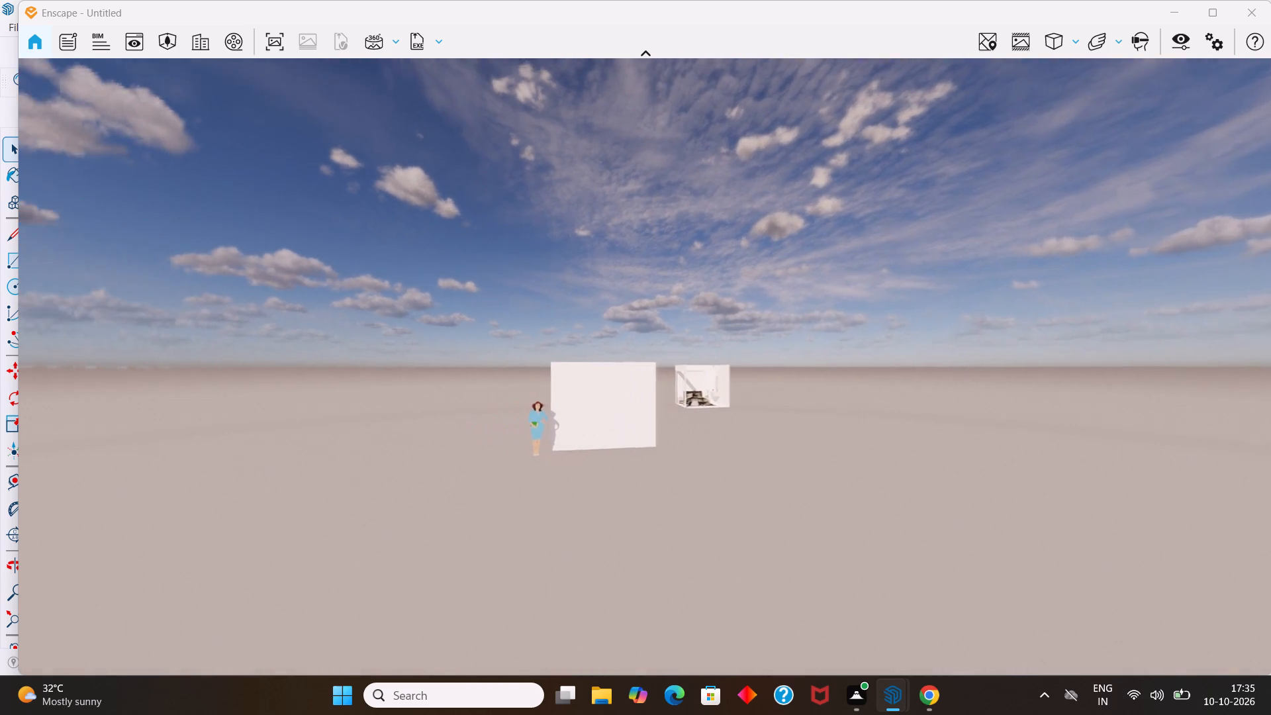
{"action": "left_click_drag", "start_coordinate": [505, 370], "coordinate": [474, 367]}
{"action": "middle_click_drag", "start_coordinate": [505, 370], "coordinate": [1268, 351]}
{"action": "scroll", "coordinate": [1270, 371], "scroll_direction": "up", "scroll_amount": 2}
{"action": "middle_click_drag", "start_coordinate": [1270, 374], "coordinate": [226, 375]}
{"action": "scroll", "coordinate": [1270, 374], "scroll_direction": "down", "scroll_amount": 1}
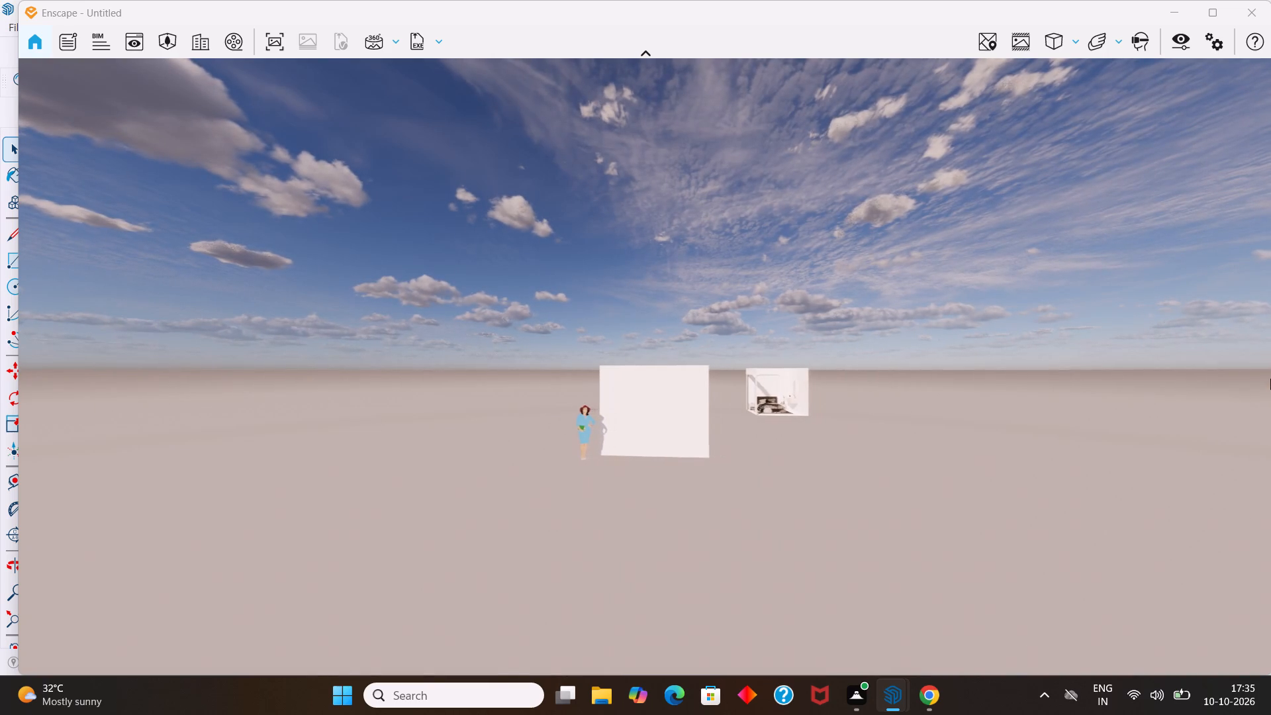
Shift the render camera sideways past the closed room to examine its side wall and the distant open-fronted bedroom.
{"action": "middle_click_drag", "start_coordinate": [1270, 405], "coordinate": [334, 376]}
{"action": "middle_click_drag", "start_coordinate": [1270, 408], "coordinate": [361, 377]}
{"action": "scroll", "coordinate": [365, 377], "scroll_direction": "up", "scroll_amount": 1}
{"action": "middle_click_drag", "start_coordinate": [1270, 408], "coordinate": [341, 372]}
{"action": "middle_click_drag", "start_coordinate": [1270, 436], "coordinate": [645, 366]}
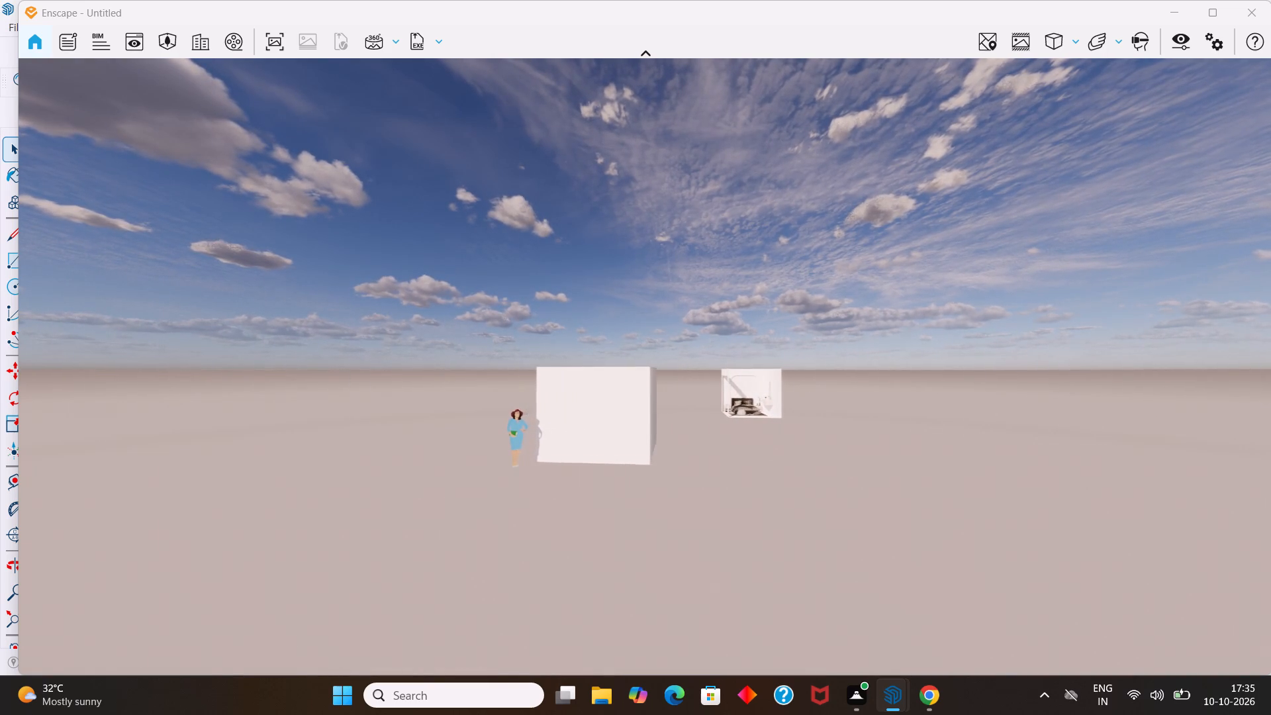
{"action": "middle_click_drag", "start_coordinate": [645, 366], "coordinate": [379, 363]}
{"action": "middle_click_drag", "start_coordinate": [1270, 421], "coordinate": [363, 357]}
{"action": "scroll", "coordinate": [569, 361], "scroll_direction": "up", "scroll_amount": 1}
{"action": "middle_click_drag", "start_coordinate": [1270, 434], "coordinate": [385, 361]}
{"action": "middle_click_drag", "start_coordinate": [1270, 434], "coordinate": [320, 367]}
{"action": "scroll", "coordinate": [494, 367], "scroll_direction": "up", "scroll_amount": 1}
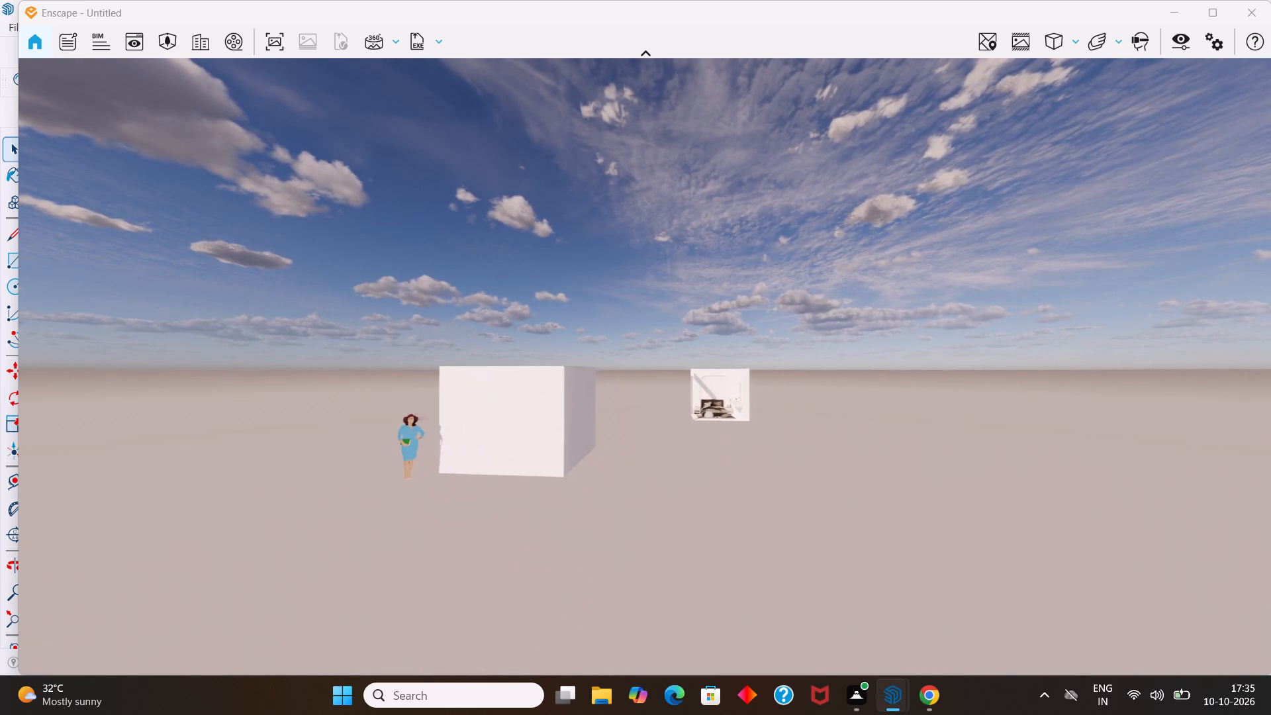
{"action": "middle_click_drag", "start_coordinate": [320, 367], "coordinate": [320, 368]}
{"action": "middle_click_drag", "start_coordinate": [1270, 444], "coordinate": [346, 354]}
{"action": "middle_click_drag", "start_coordinate": [1270, 444], "coordinate": [522, 366]}
{"action": "scroll", "coordinate": [522, 366], "scroll_direction": "up", "scroll_amount": 1}
{"action": "left_click_drag", "start_coordinate": [516, 359], "coordinate": [604, 366]}
{"action": "middle_click_drag", "start_coordinate": [516, 359], "coordinate": [604, 366]}
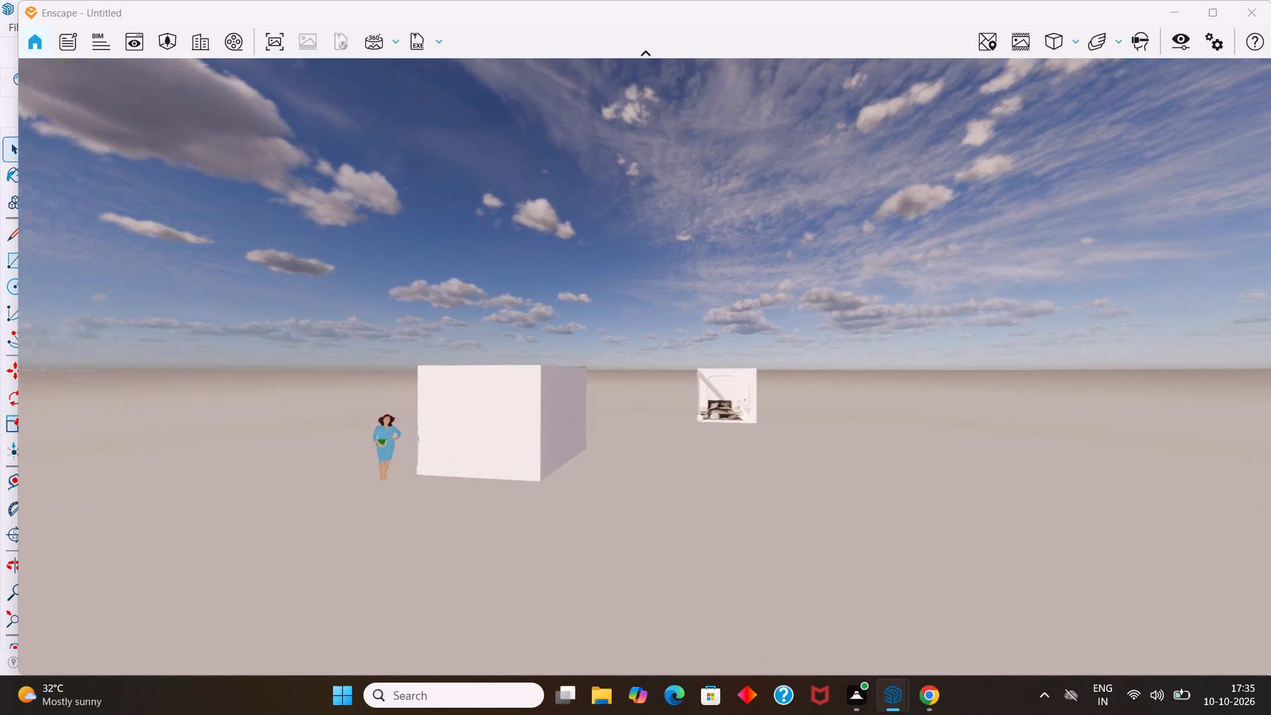
Turn and slide the render camera to view the closed room from its corner with the furnished bedroom beside it.
{"action": "left_click_drag", "start_coordinate": [604, 366], "coordinate": [507, 344]}
{"action": "middle_click_drag", "start_coordinate": [604, 366], "coordinate": [645, 367]}
{"action": "middle_click_drag", "start_coordinate": [688, 435], "coordinate": [485, 350]}
{"action": "middle_click_drag", "start_coordinate": [671, 367], "coordinate": [645, 366]}
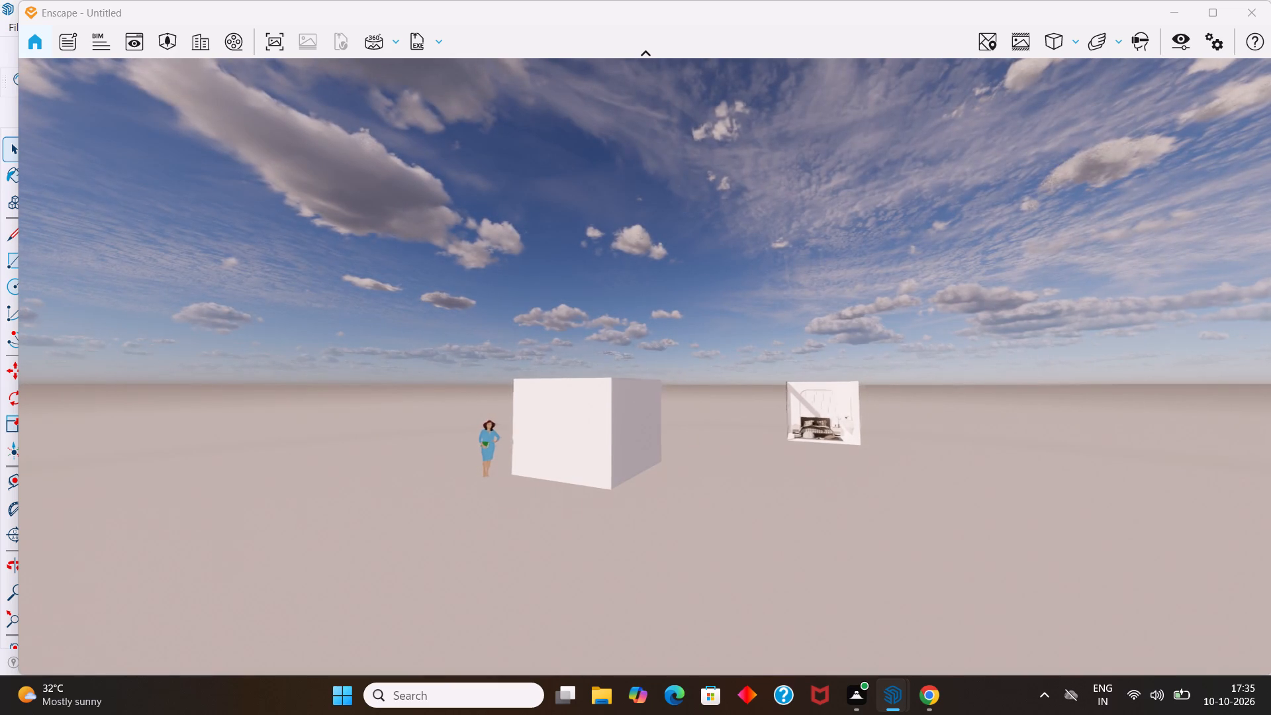
{"action": "middle_click_drag", "start_coordinate": [645, 366], "coordinate": [467, 369]}
{"action": "middle_click_drag", "start_coordinate": [790, 416], "coordinate": [432, 382]}
{"action": "middle_click_drag", "start_coordinate": [1102, 418], "coordinate": [434, 374]}
{"action": "middle_click_drag", "start_coordinate": [1252, 416], "coordinate": [459, 363]}
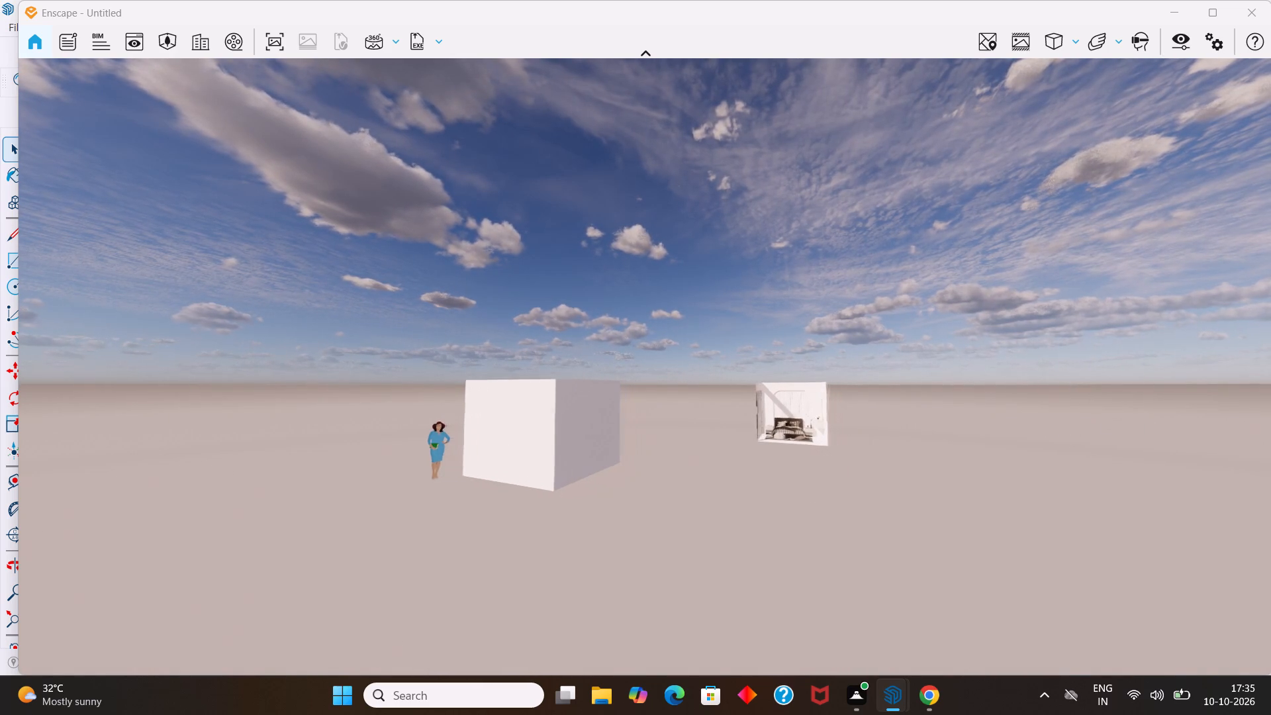
{"action": "middle_click_drag", "start_coordinate": [459, 363], "coordinate": [417, 367]}
{"action": "middle_click_drag", "start_coordinate": [1270, 410], "coordinate": [496, 370]}
{"action": "scroll", "coordinate": [497, 370], "scroll_direction": "up", "scroll_amount": 1}
{"action": "middle_click_drag", "start_coordinate": [1233, 504], "coordinate": [639, 363]}
{"action": "left_click_drag", "start_coordinate": [1232, 504], "coordinate": [639, 363]}
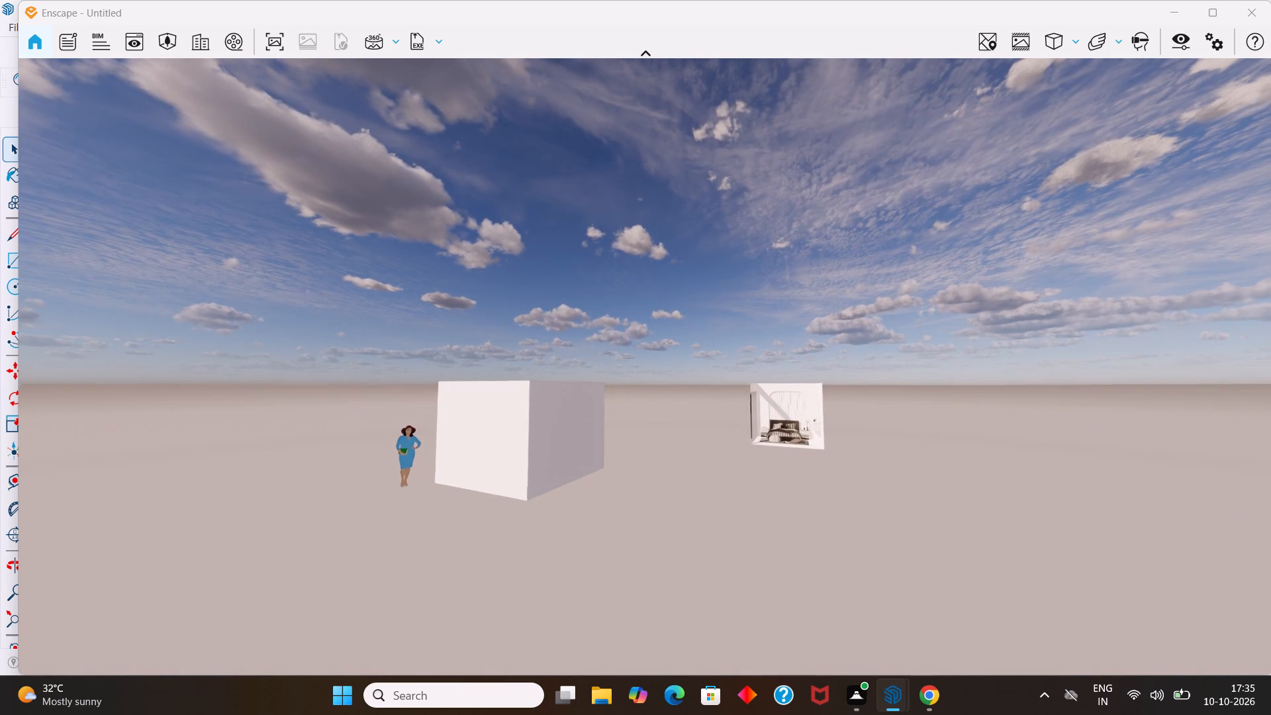
{"action": "left_click_drag", "start_coordinate": [639, 363], "coordinate": [622, 355]}
{"action": "middle_click_drag", "start_coordinate": [639, 363], "coordinate": [737, 321]}
{"action": "scroll", "coordinate": [1270, 481], "scroll_direction": "down", "scroll_amount": 1}
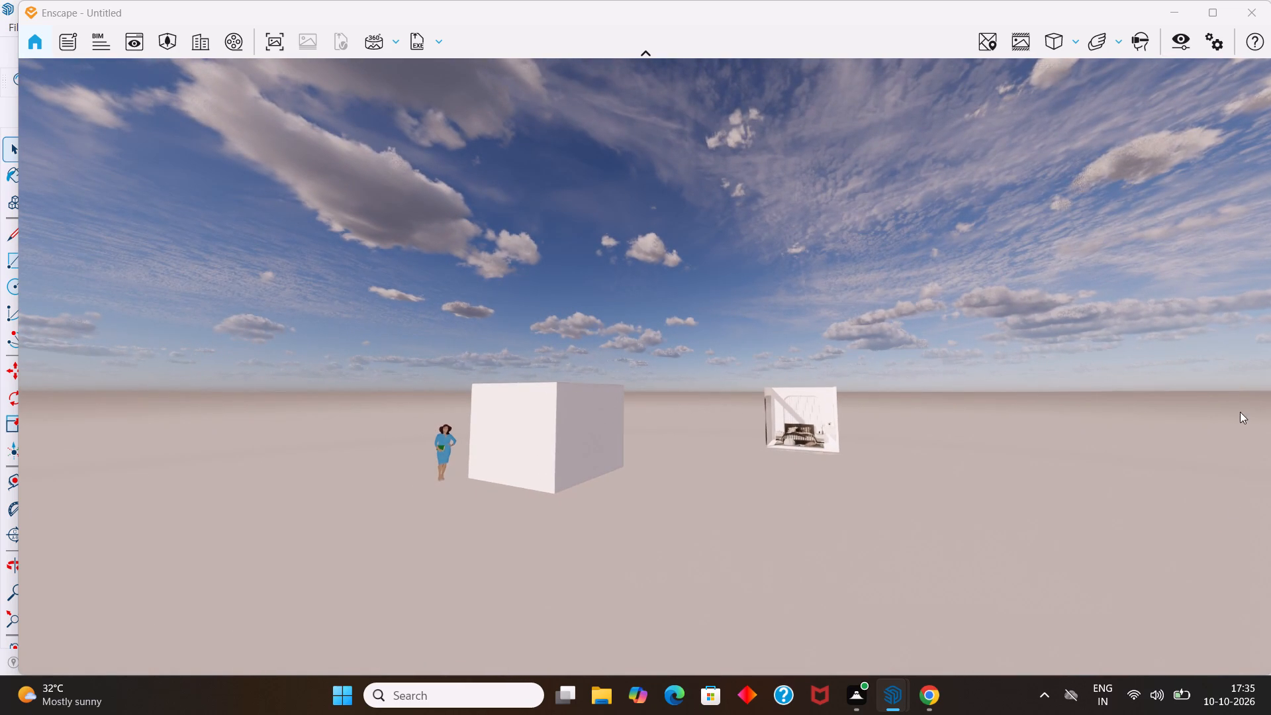
Swing the render camera around both rooms to look at the open-fronted bedroom's side and the closed room's side wall.
{"action": "middle_click", "coordinate": [1221, 410]}
{"action": "left_click_drag", "start_coordinate": [1221, 410], "coordinate": [458, 341]}
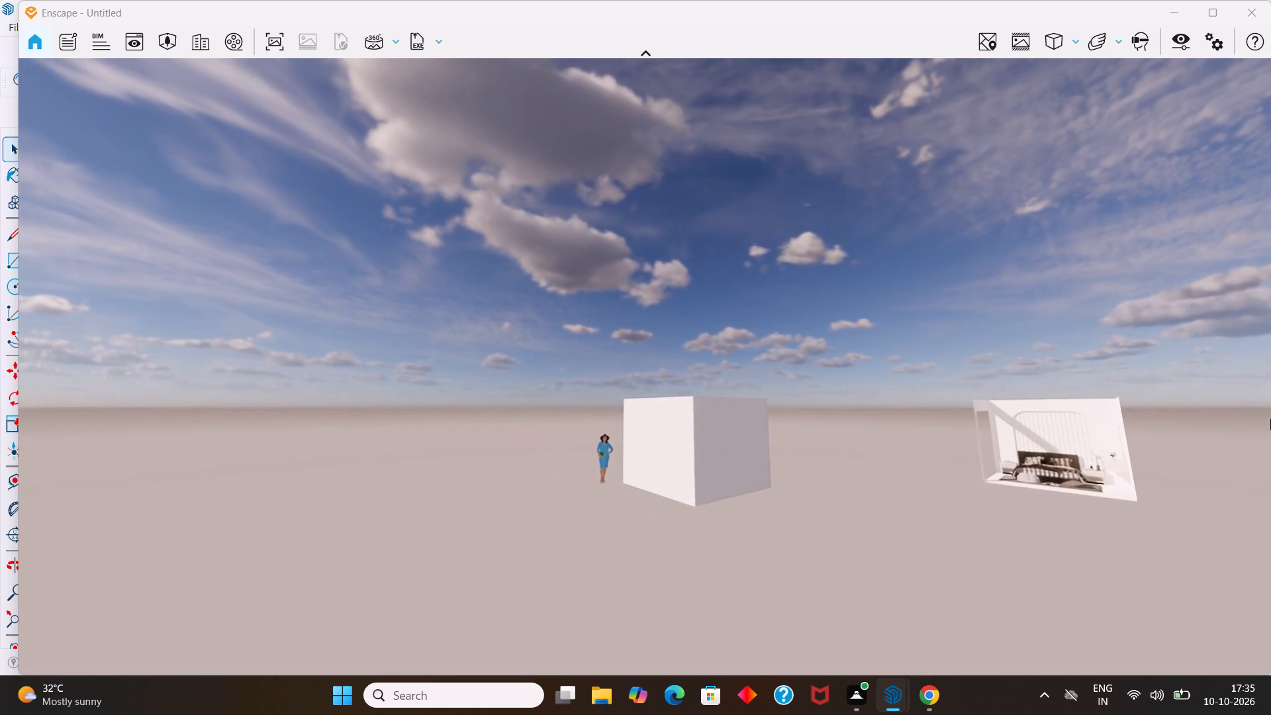
{"action": "middle_click", "coordinate": [1270, 497]}
{"action": "left_click_drag", "start_coordinate": [1270, 496], "coordinate": [551, 348]}
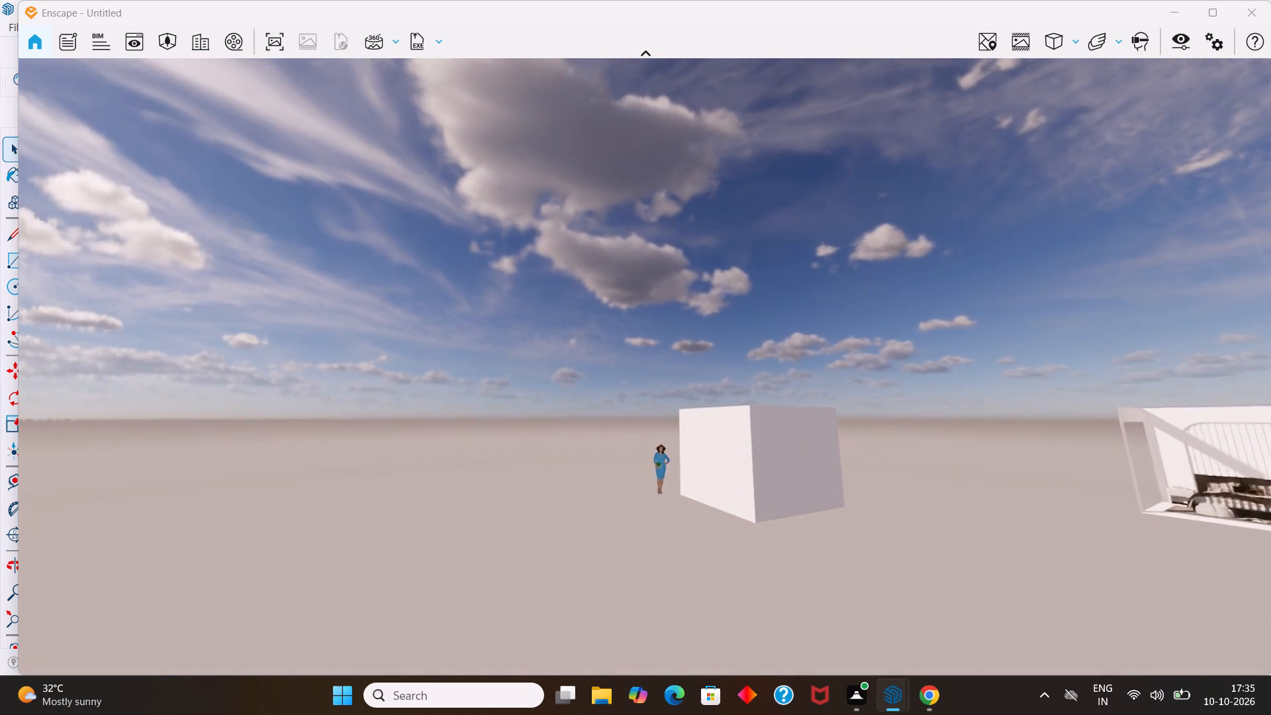
{"action": "left_click_drag", "start_coordinate": [551, 348], "coordinate": [540, 345]}
{"action": "scroll", "coordinate": [1270, 509], "scroll_direction": "up", "scroll_amount": 4}
{"action": "scroll", "coordinate": [1270, 502], "scroll_direction": "down", "scroll_amount": 17}
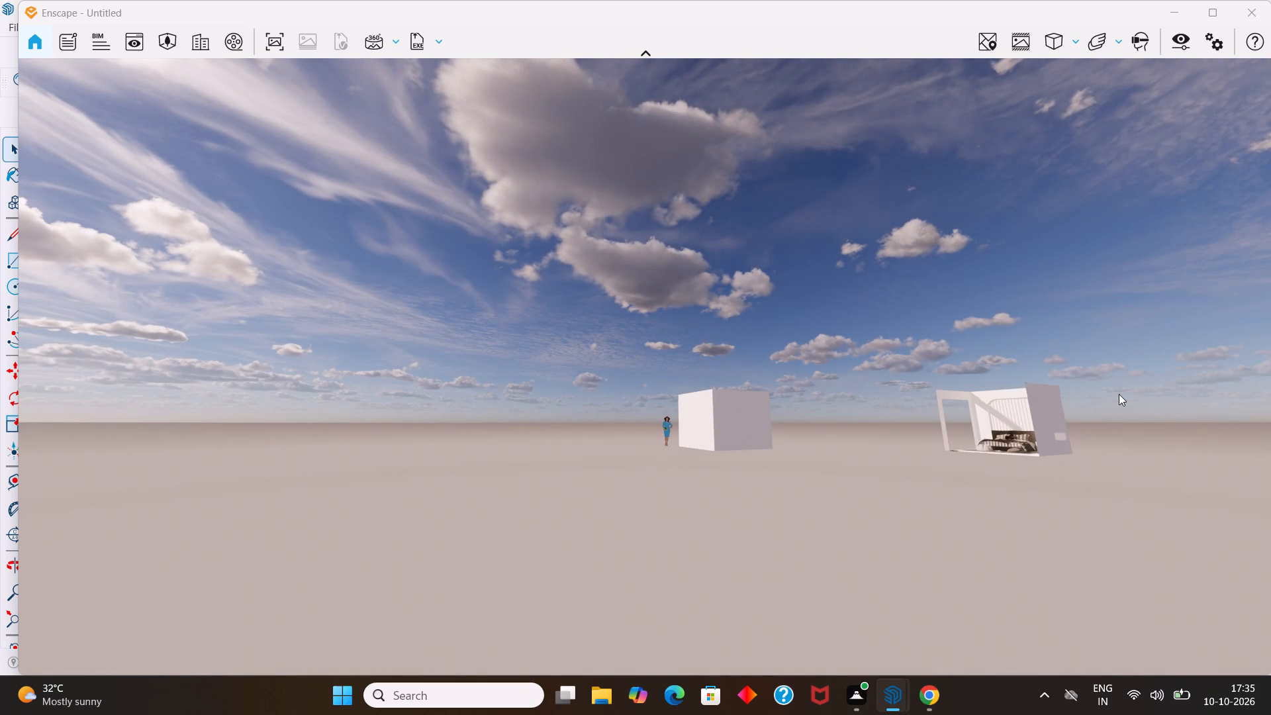
{"action": "middle_click_drag", "start_coordinate": [1119, 394], "coordinate": [661, 361]}
{"action": "left_click_drag", "start_coordinate": [633, 366], "coordinate": [549, 365]}
{"action": "scroll", "coordinate": [1135, 392], "scroll_direction": "up", "scroll_amount": 3}
{"action": "middle_click_drag", "start_coordinate": [1135, 395], "coordinate": [642, 366]}
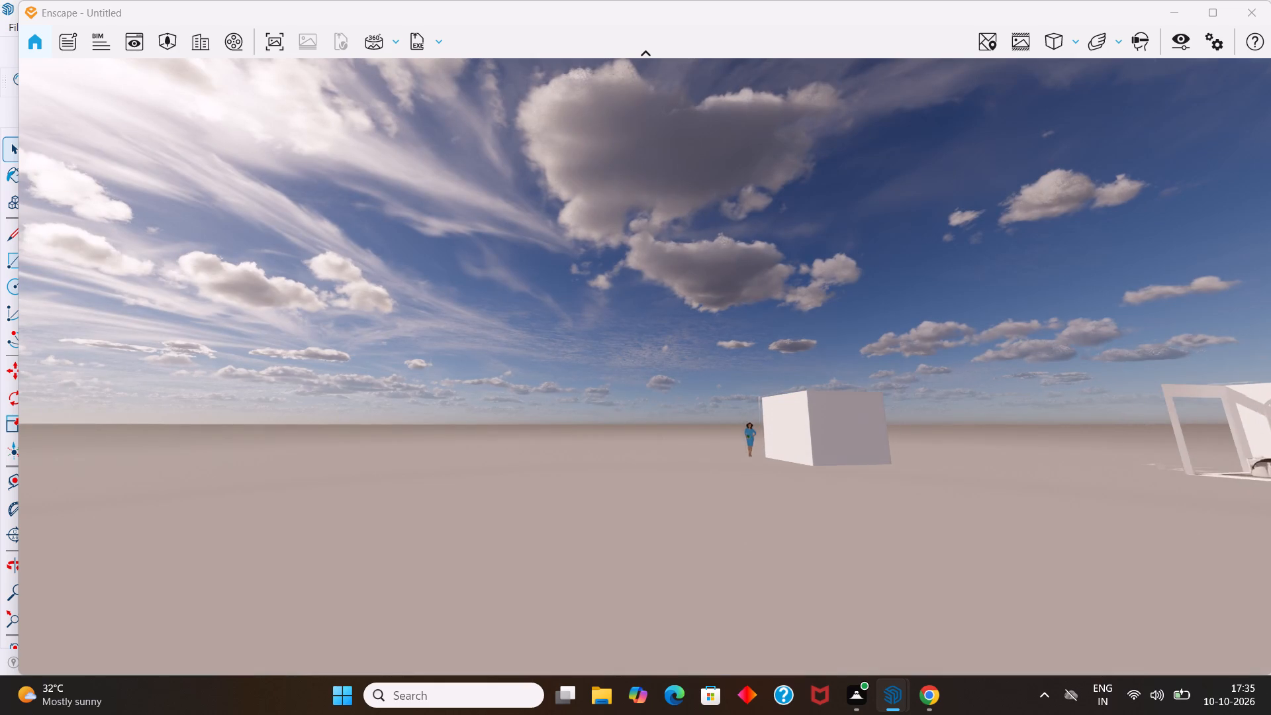
{"action": "middle_click_drag", "start_coordinate": [642, 366], "coordinate": [610, 394]}
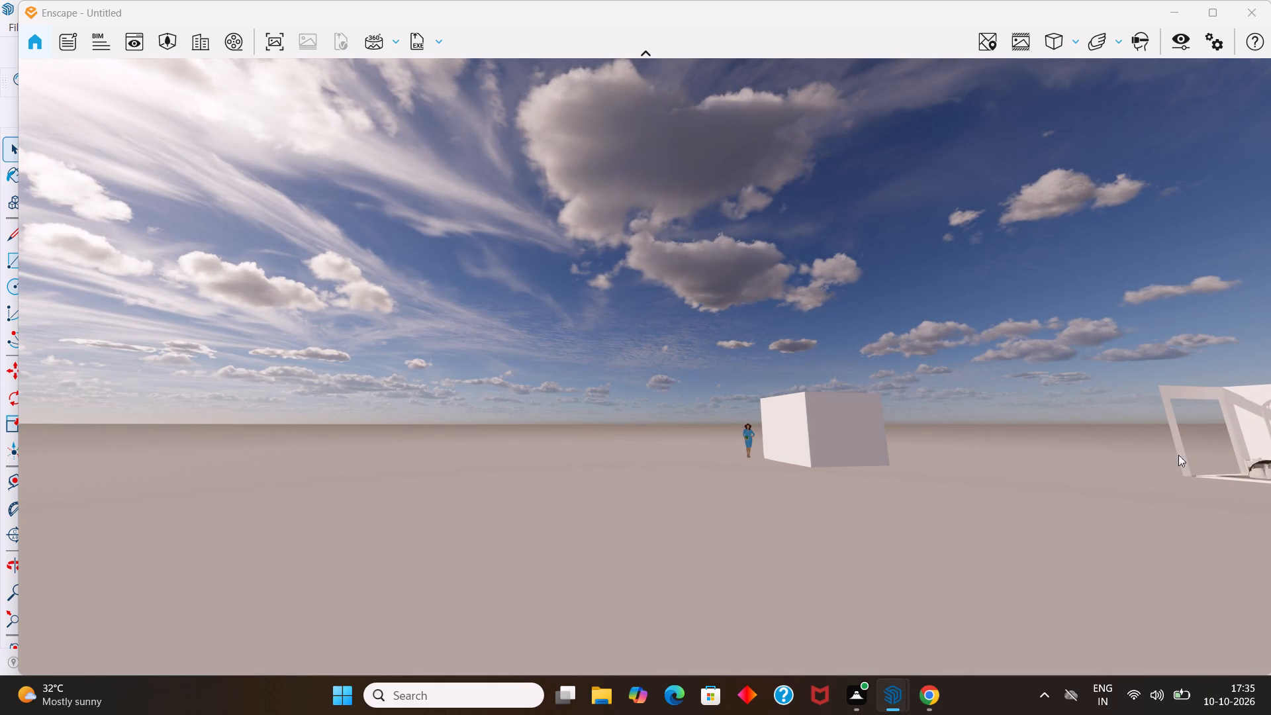
{"action": "middle_click_drag", "start_coordinate": [1165, 452], "coordinate": [645, 368]}
{"action": "left_click_drag", "start_coordinate": [639, 365], "coordinate": [534, 373]}
{"action": "scroll", "coordinate": [1192, 436], "scroll_direction": "up", "scroll_amount": 2}
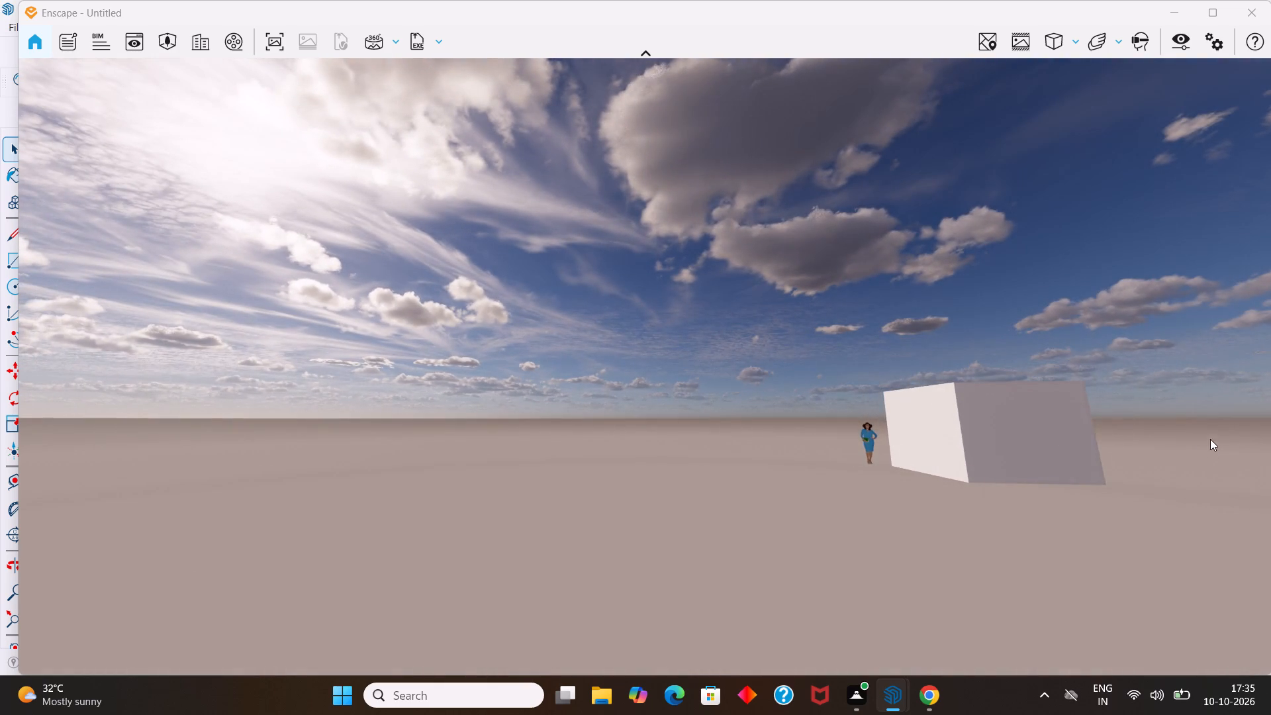
Pull the render camera back near ground level and examine both rooms from the side.
{"action": "scroll", "coordinate": [1207, 427], "scroll_direction": "down", "scroll_amount": 17}
{"action": "scroll", "coordinate": [1217, 366], "scroll_direction": "down", "scroll_amount": 6}
{"action": "middle_click_drag", "start_coordinate": [1190, 357], "coordinate": [612, 381]}
{"action": "left_click_drag", "start_coordinate": [1190, 357], "coordinate": [612, 381]}
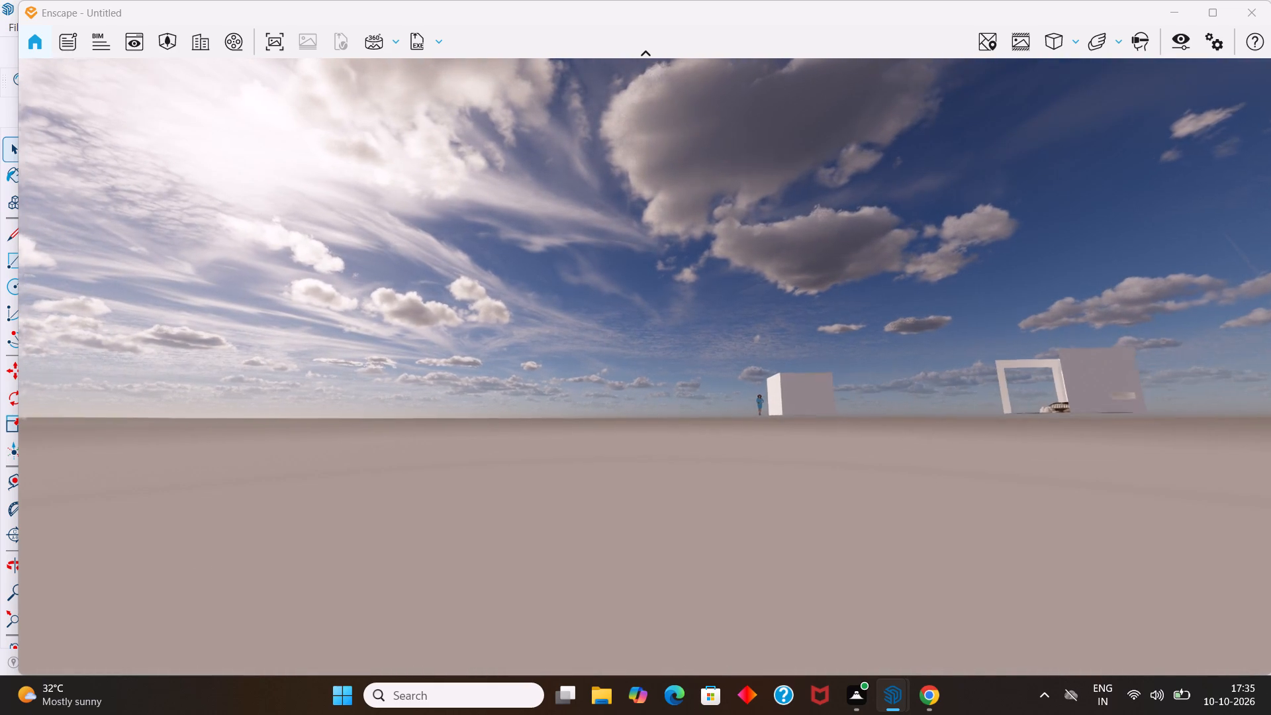
{"action": "left_click_drag", "start_coordinate": [612, 381], "coordinate": [551, 443]}
{"action": "middle_click_drag", "start_coordinate": [612, 381], "coordinate": [661, 356]}
{"action": "scroll", "coordinate": [657, 348], "scroll_direction": "up", "scroll_amount": 4}
{"action": "middle_click_drag", "start_coordinate": [655, 349], "coordinate": [614, 402]}
{"action": "scroll", "coordinate": [614, 397], "scroll_direction": "down", "scroll_amount": 1}
{"action": "scroll", "coordinate": [653, 350], "scroll_direction": "up", "scroll_amount": 1}
{"action": "scroll", "coordinate": [662, 342], "scroll_direction": "down", "scroll_amount": 9}
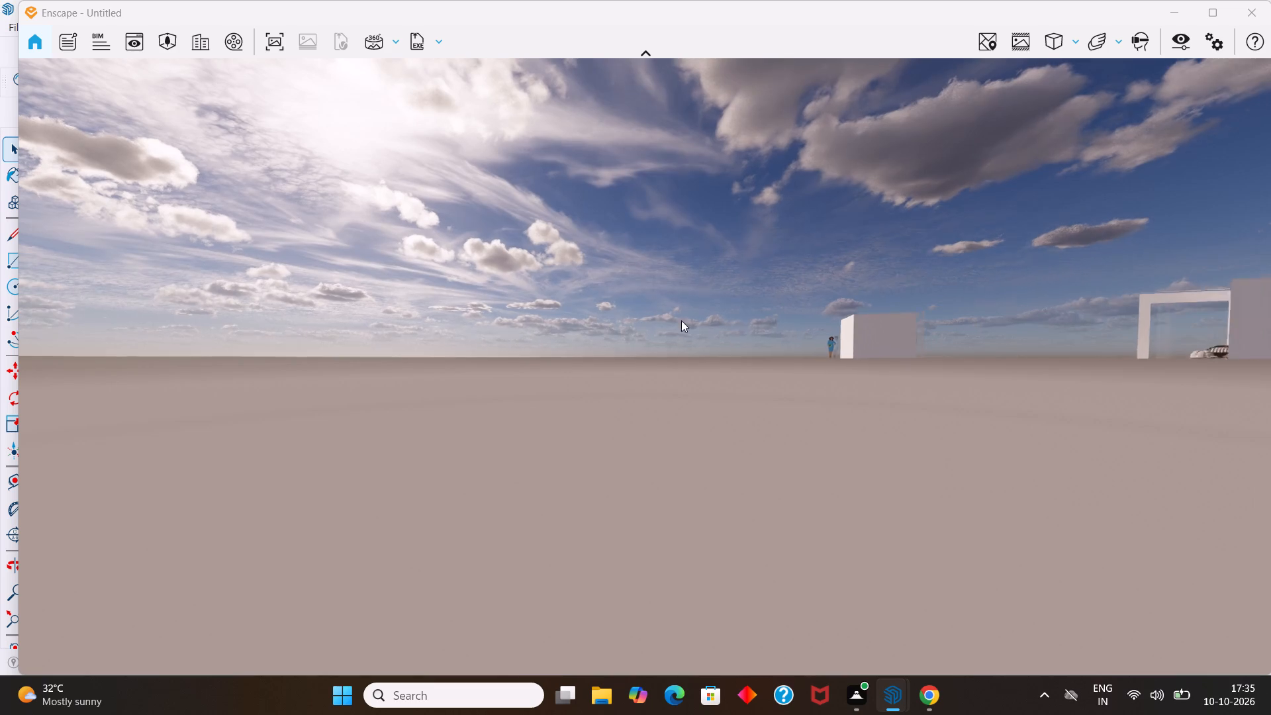
{"action": "scroll", "coordinate": [677, 322], "scroll_direction": "up", "scroll_amount": 1}
{"action": "scroll", "coordinate": [681, 320], "scroll_direction": "down", "scroll_amount": 3}
{"action": "scroll", "coordinate": [806, 275], "scroll_direction": "down", "scroll_amount": 10}
{"action": "scroll", "coordinate": [1085, 244], "scroll_direction": "up", "scroll_amount": 3}
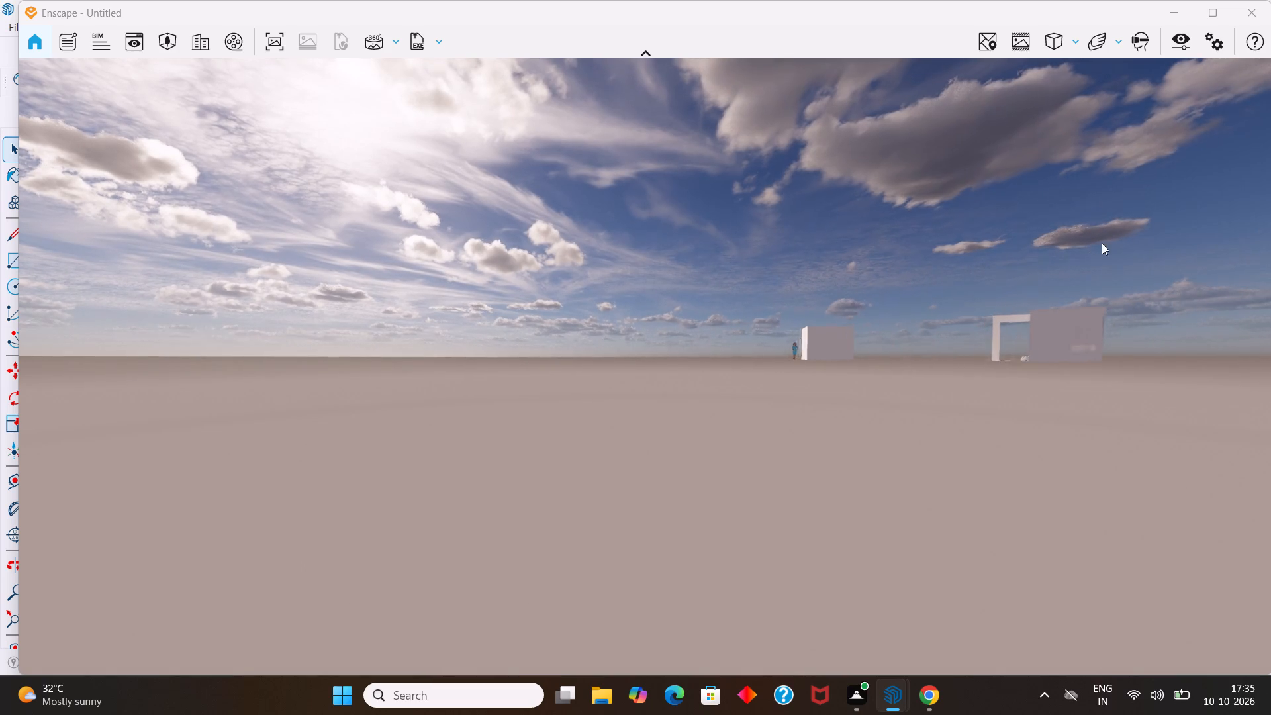
{"action": "scroll", "coordinate": [1102, 243], "scroll_direction": "up", "scroll_amount": 2}
Tilt and shift the render camera across both rooms, and move in towards the closed room's side wall.
{"action": "middle_click_drag", "start_coordinate": [1187, 246], "coordinate": [657, 358]}
{"action": "left_click_drag", "start_coordinate": [1187, 246], "coordinate": [607, 420]}
{"action": "scroll", "coordinate": [1190, 246], "scroll_direction": "up", "scroll_amount": 5}
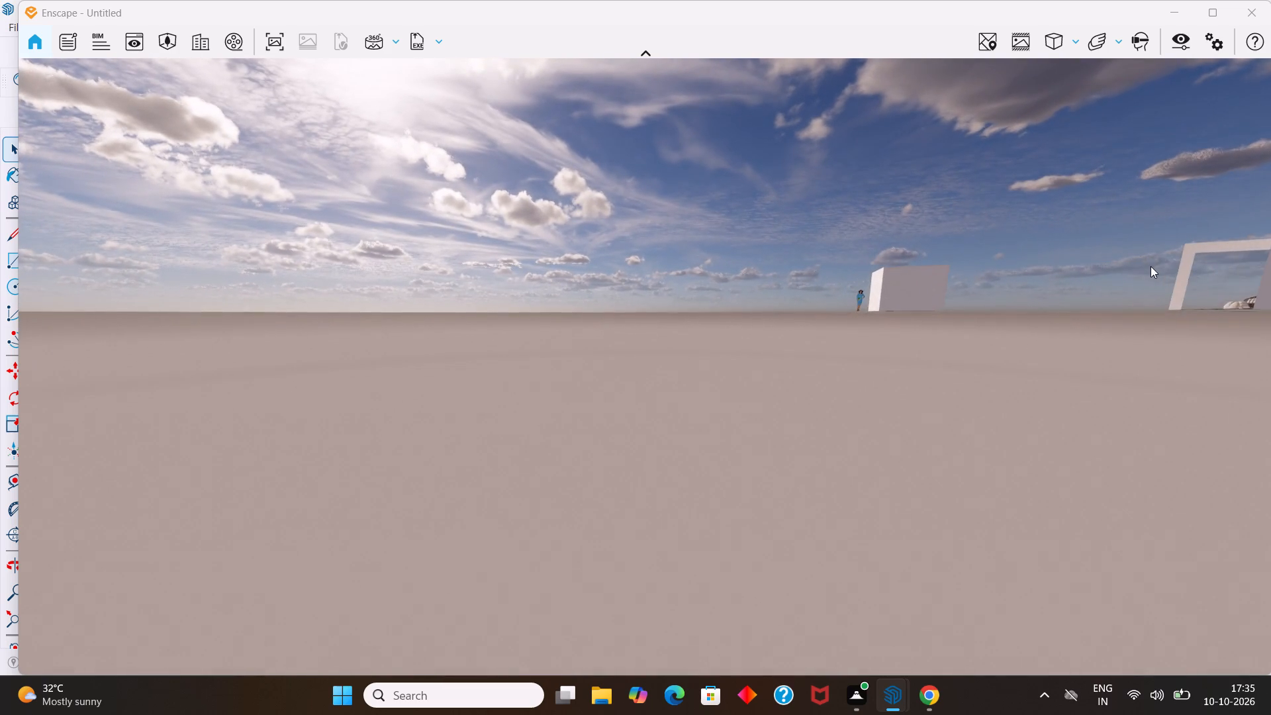
{"action": "scroll", "coordinate": [1149, 264], "scroll_direction": "down", "scroll_amount": 17}
{"action": "middle_click_drag", "start_coordinate": [1129, 279], "coordinate": [148, 469]}
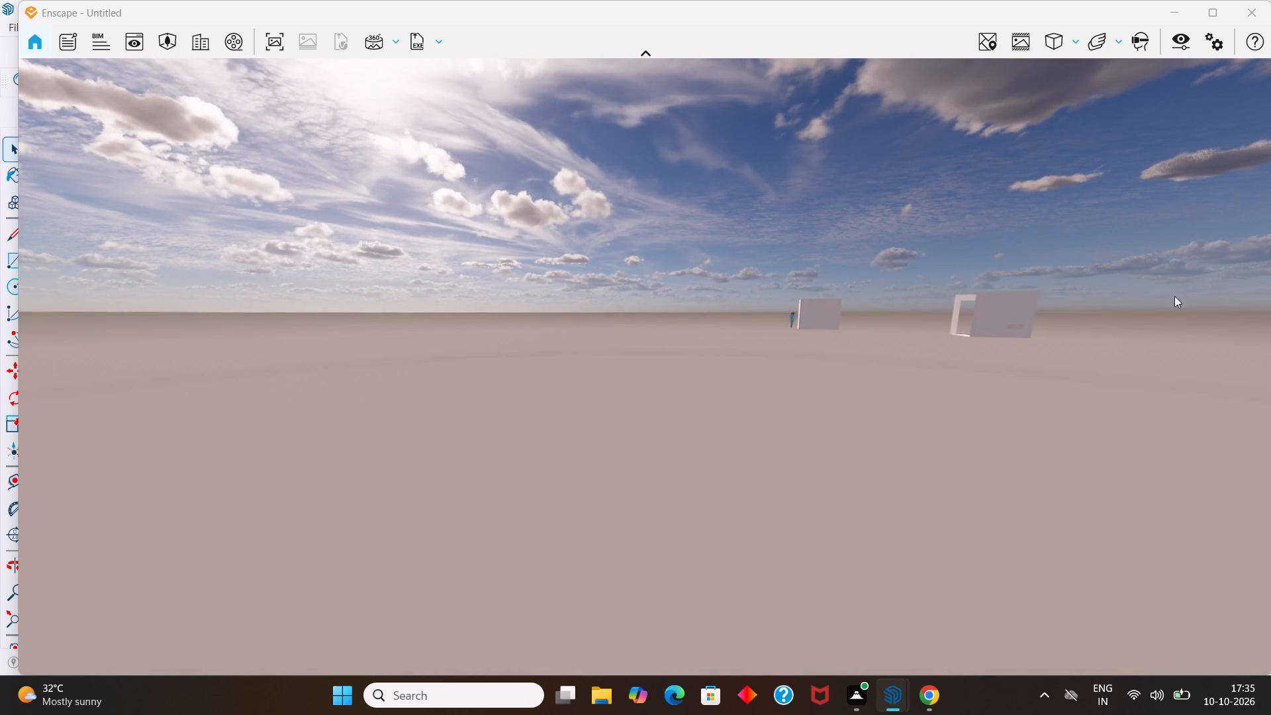
{"action": "middle_click_drag", "start_coordinate": [1268, 299], "coordinate": [470, 408]}
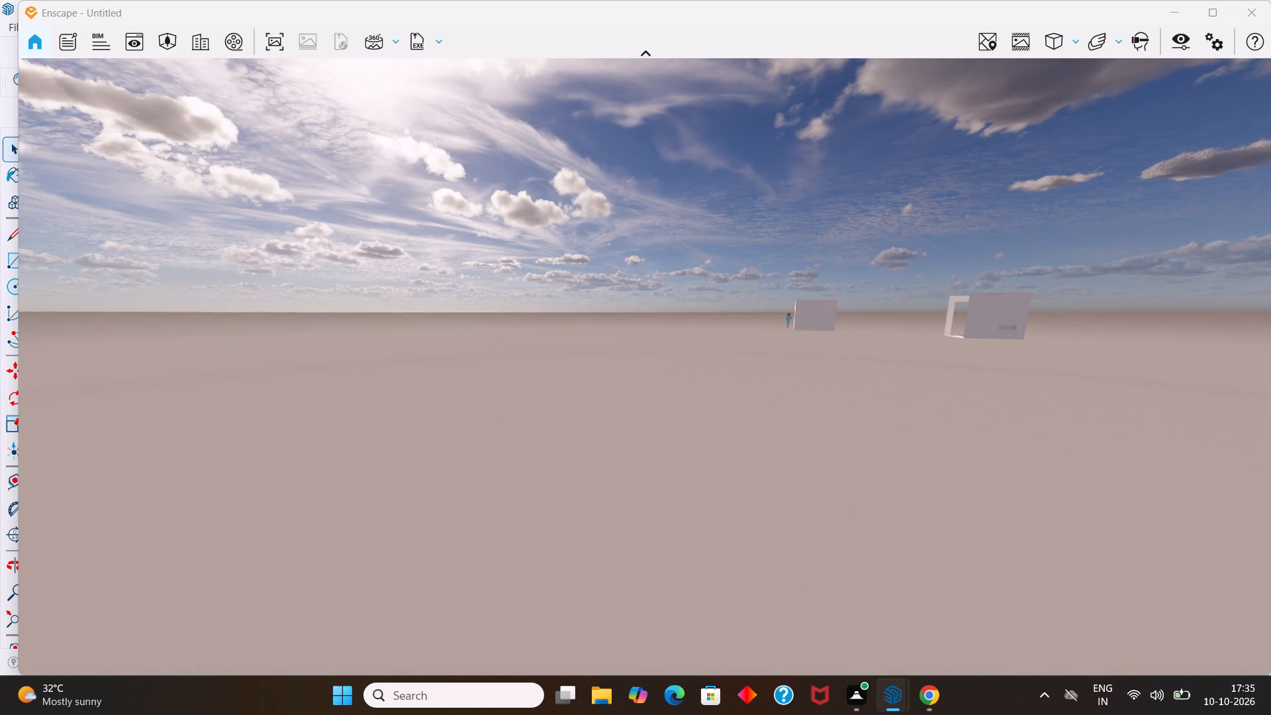
{"action": "middle_click_drag", "start_coordinate": [470, 408], "coordinate": [444, 408]}
{"action": "middle_click_drag", "start_coordinate": [1270, 292], "coordinate": [559, 386]}
{"action": "scroll", "coordinate": [1270, 288], "scroll_direction": "up", "scroll_amount": 7}
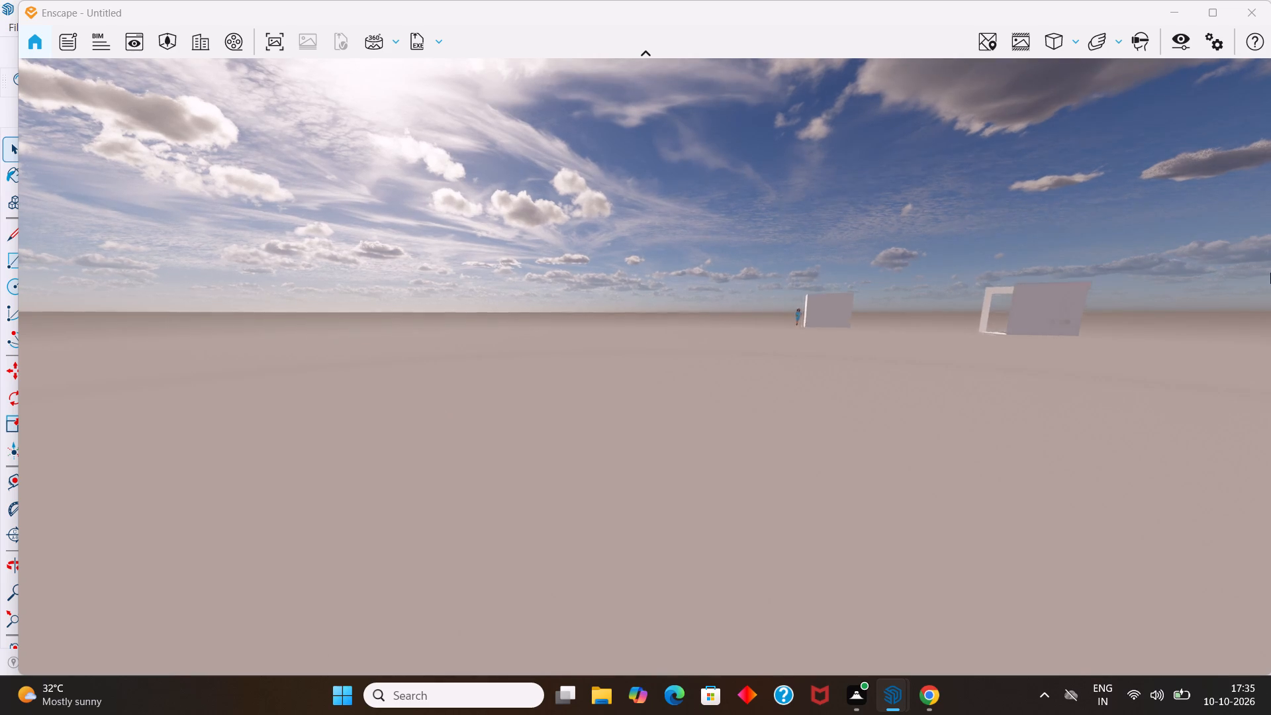
{"action": "scroll", "coordinate": [1270, 273], "scroll_direction": "up", "scroll_amount": 20}
{"action": "scroll", "coordinate": [1270, 273], "scroll_direction": "up", "scroll_amount": 5}
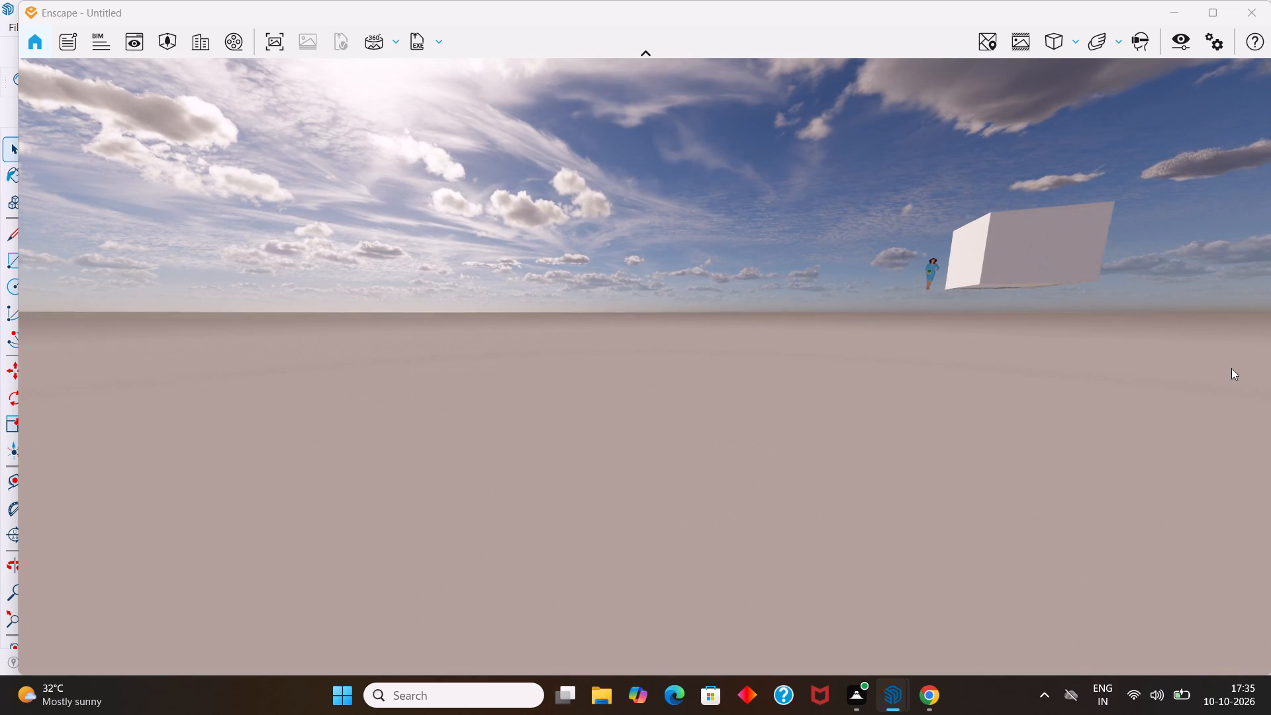
Switch to the SketchUp model and orbit around the closed room to examine its blank wall head-on.
{"action": "left_click", "coordinate": [896, 698]}
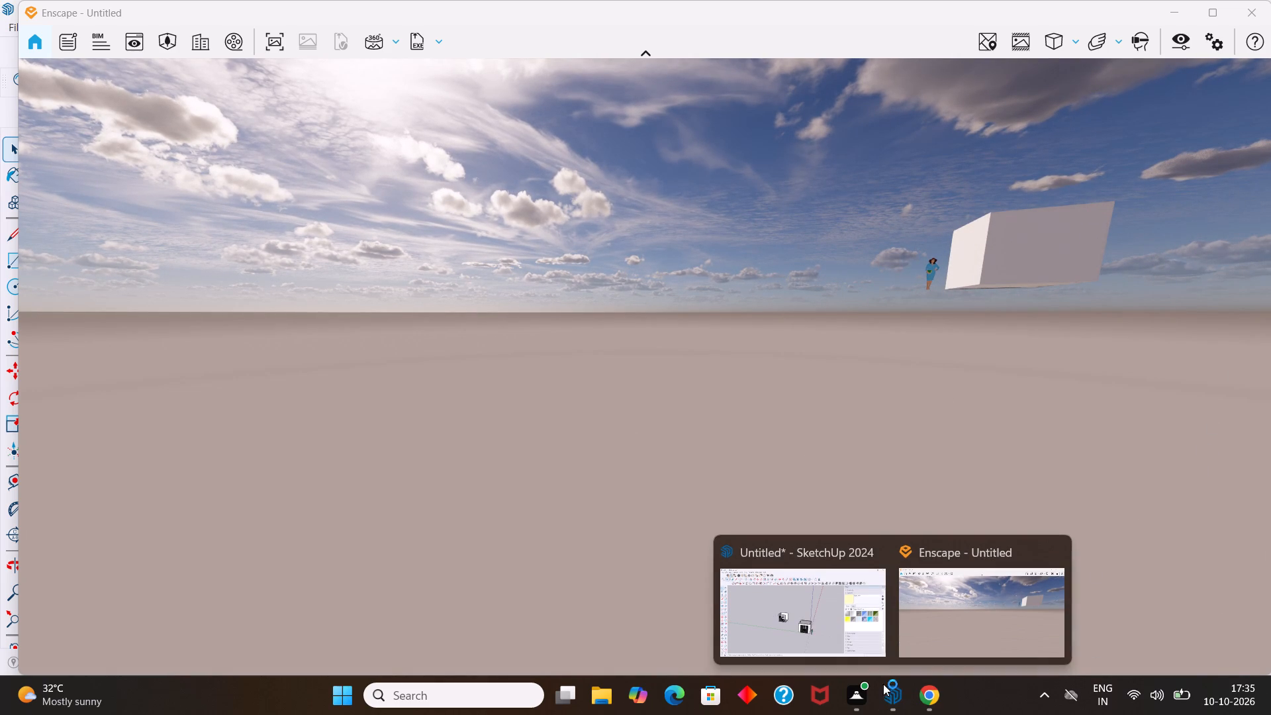
{"action": "left_click", "coordinate": [842, 628]}
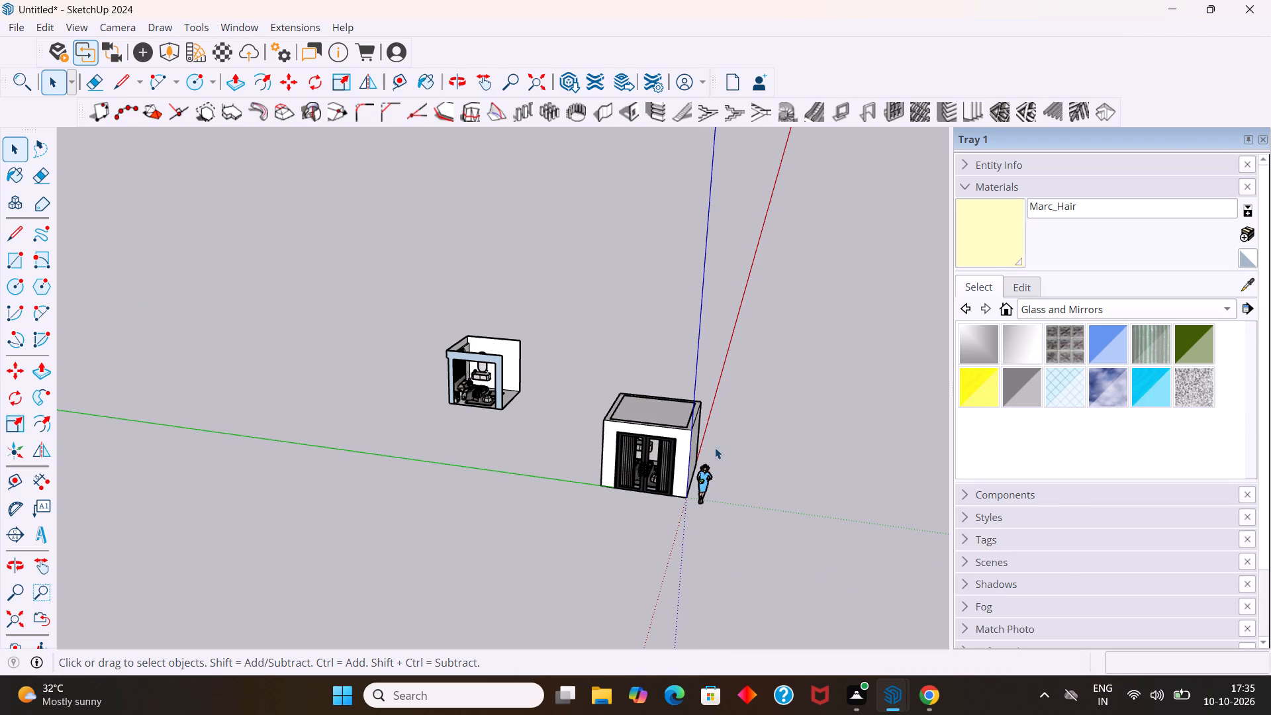
{"action": "middle_click_drag", "start_coordinate": [715, 448], "coordinate": [334, 371]}
{"action": "middle_click_drag", "start_coordinate": [780, 464], "coordinate": [385, 475]}
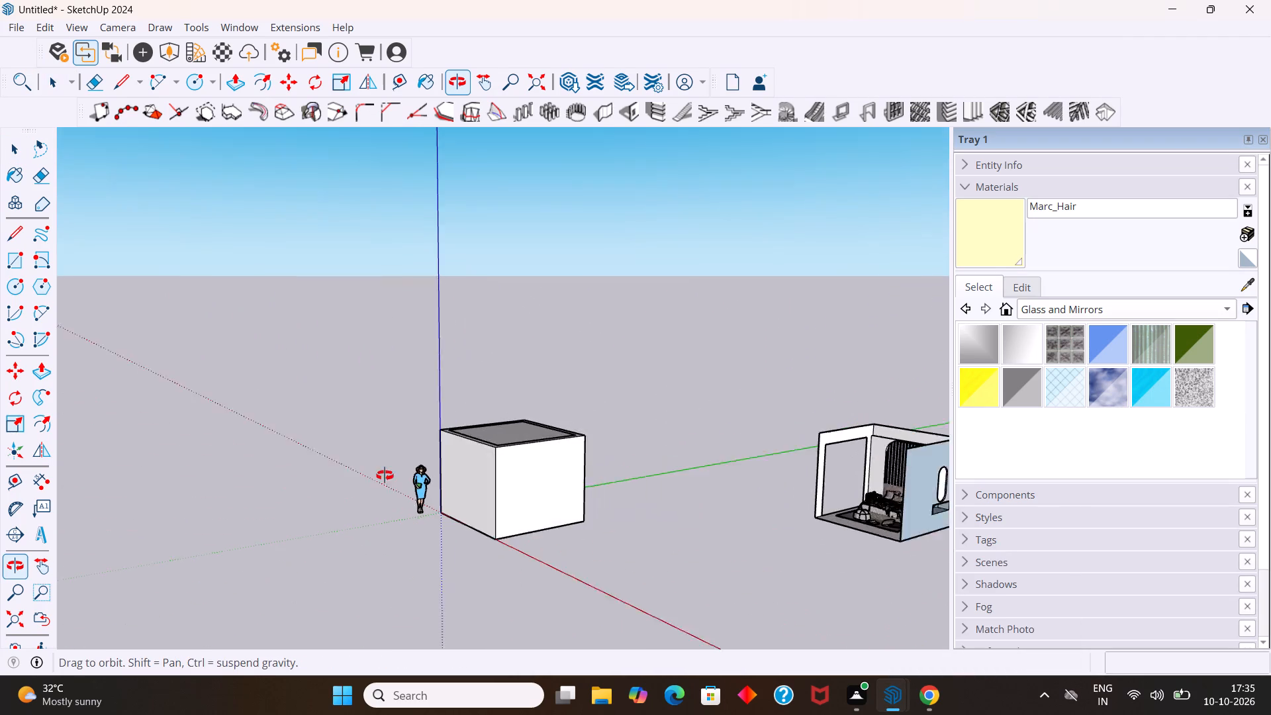
{"action": "middle_click_drag", "start_coordinate": [385, 475], "coordinate": [367, 468]}
{"action": "middle_click_drag", "start_coordinate": [643, 471], "coordinate": [458, 490]}
{"action": "scroll", "coordinate": [475, 502], "scroll_direction": "up", "scroll_amount": 4}
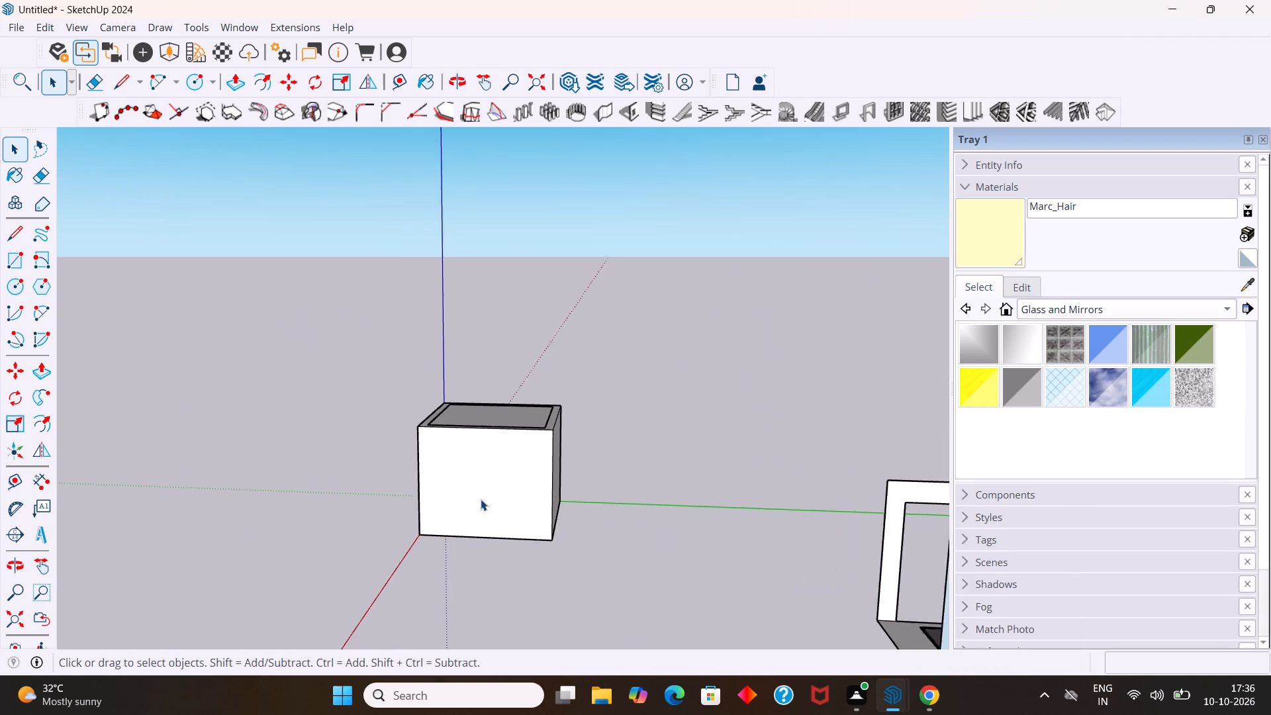
{"action": "scroll", "coordinate": [481, 499], "scroll_direction": "up", "scroll_amount": 4}
{"action": "middle_click_drag", "start_coordinate": [490, 504], "coordinate": [535, 452]}
{"action": "scroll", "coordinate": [533, 453], "scroll_direction": "up", "scroll_amount": 3}
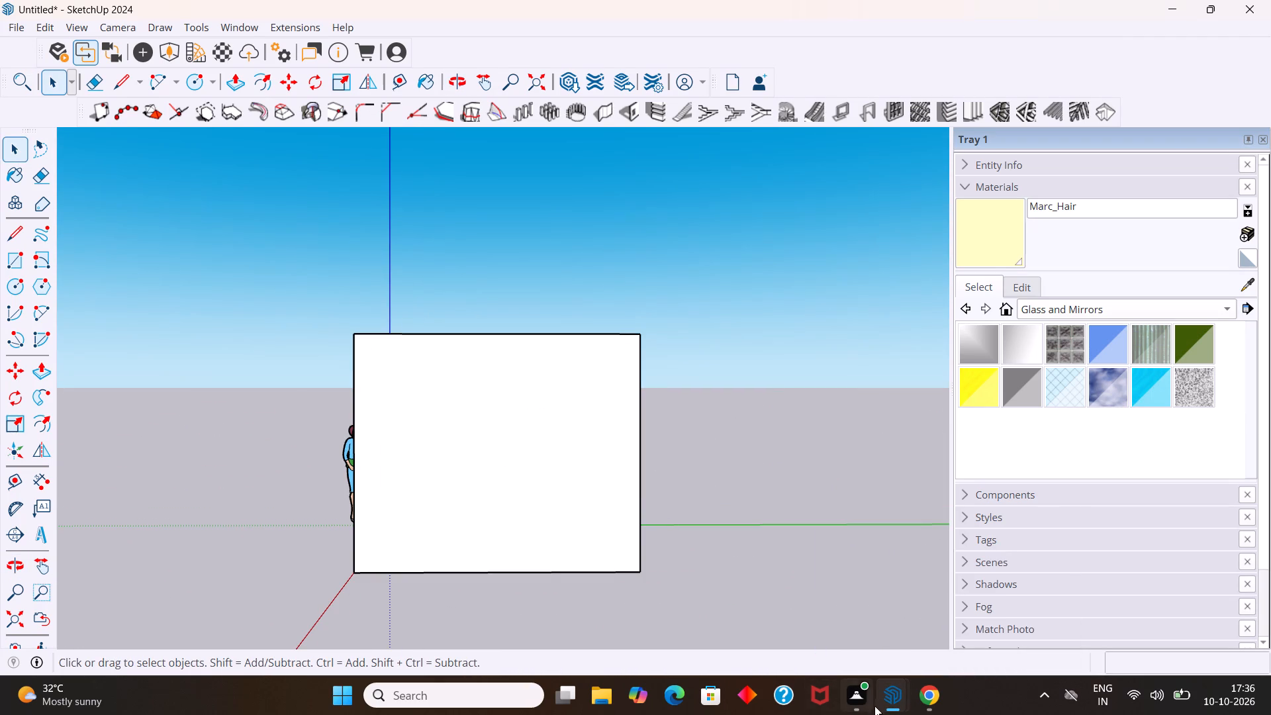
Switch back to the Enscape view and move the camera towards and away from the two rooms to find an approach.
{"action": "left_click", "coordinate": [941, 628]}
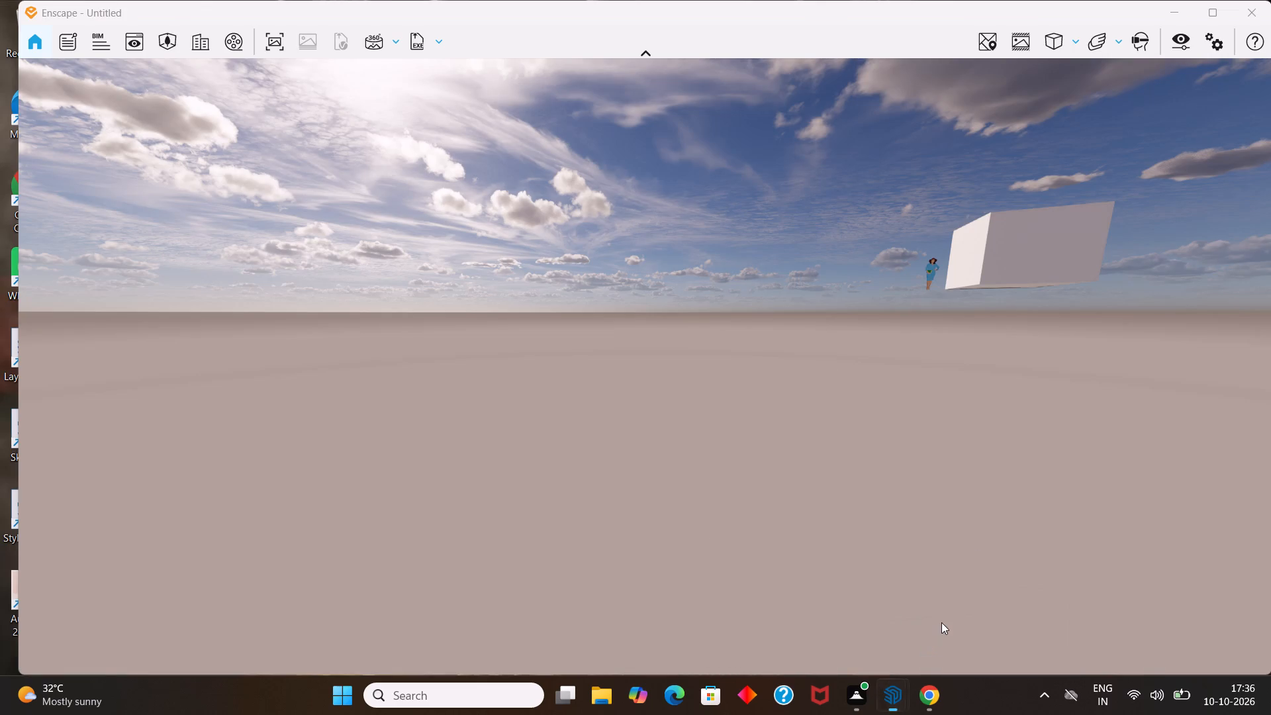
{"action": "scroll", "coordinate": [1045, 305], "scroll_direction": "down", "scroll_amount": 10}
{"action": "middle_click_drag", "start_coordinate": [1018, 260], "coordinate": [463, 557]}
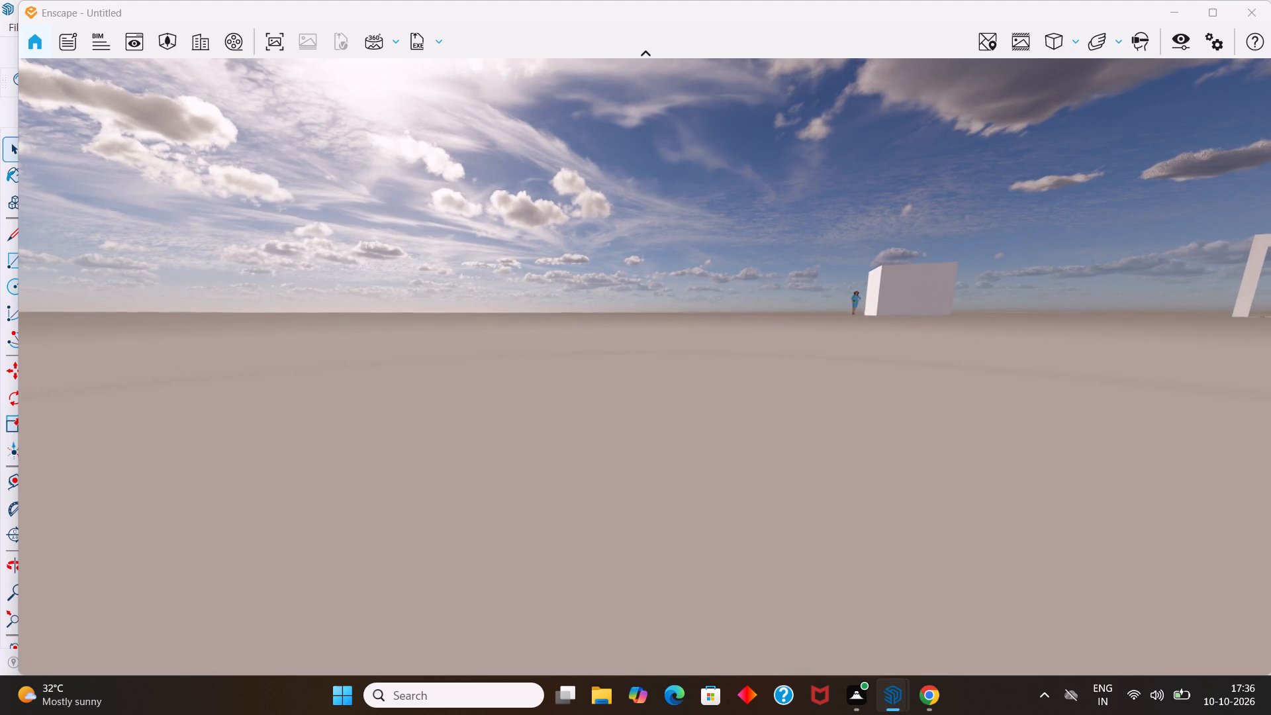
{"action": "middle_click_drag", "start_coordinate": [463, 557], "coordinate": [463, 555]}
{"action": "scroll", "coordinate": [1068, 191], "scroll_direction": "up", "scroll_amount": 4}
{"action": "middle_click_drag", "start_coordinate": [1060, 201], "coordinate": [393, 551]}
{"action": "scroll", "coordinate": [1093, 169], "scroll_direction": "up", "scroll_amount": 5}
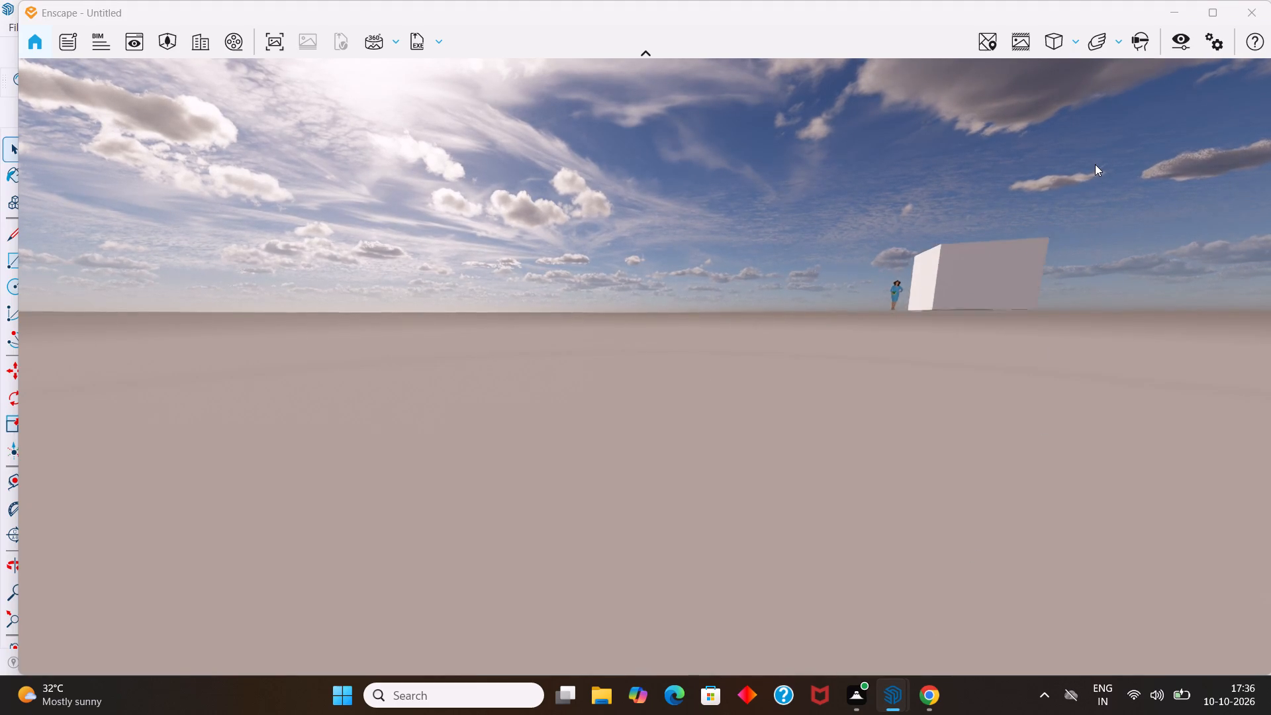
{"action": "scroll", "coordinate": [1095, 164], "scroll_direction": "up", "scroll_amount": 3}
{"action": "middle_click_drag", "start_coordinate": [1101, 167], "coordinate": [636, 402]}
{"action": "scroll", "coordinate": [645, 369], "scroll_direction": "down", "scroll_amount": 20}
{"action": "scroll", "coordinate": [645, 369], "scroll_direction": "down", "scroll_amount": 4}
{"action": "scroll", "coordinate": [1092, 158], "scroll_direction": "up", "scroll_amount": 1}
{"action": "scroll", "coordinate": [1092, 169], "scroll_direction": "down", "scroll_amount": 6}
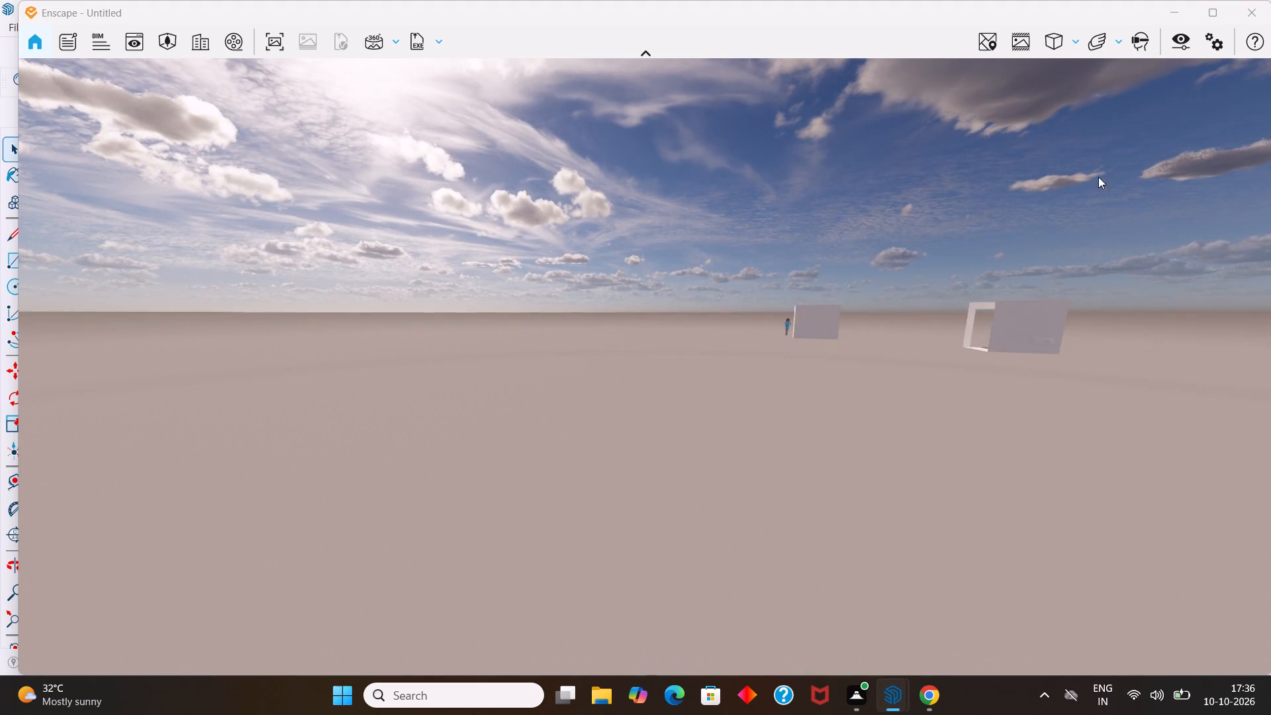
Shift the render camera sideways and pull it far back to examine both rooms from a distance.
{"action": "scroll", "coordinate": [1098, 177], "scroll_direction": "down", "scroll_amount": 20}
{"action": "scroll", "coordinate": [1098, 177], "scroll_direction": "down", "scroll_amount": 1}
{"action": "middle_click_drag", "start_coordinate": [1104, 192], "coordinate": [647, 386]}
{"action": "middle_click_drag", "start_coordinate": [1096, 238], "coordinate": [617, 309]}
{"action": "scroll", "coordinate": [1204, 301], "scroll_direction": "up", "scroll_amount": 1}
{"action": "middle_click_drag", "start_coordinate": [1205, 310], "coordinate": [474, 359]}
{"action": "scroll", "coordinate": [1256, 324], "scroll_direction": "up", "scroll_amount": 6}
{"action": "middle_click_drag", "start_coordinate": [1254, 317], "coordinate": [637, 368]}
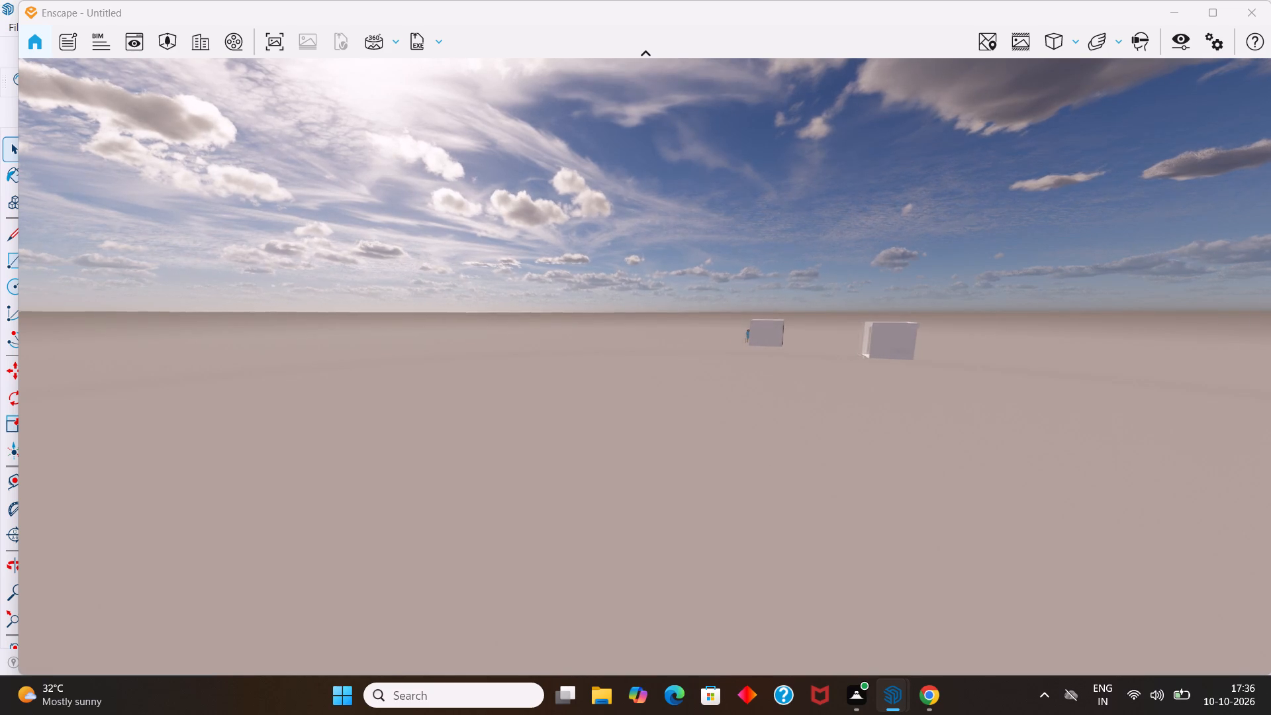
{"action": "middle_click_drag", "start_coordinate": [637, 368], "coordinate": [630, 371]}
{"action": "scroll", "coordinate": [1254, 316], "scroll_direction": "up", "scroll_amount": 1}
{"action": "scroll", "coordinate": [1262, 304], "scroll_direction": "down", "scroll_amount": 6}
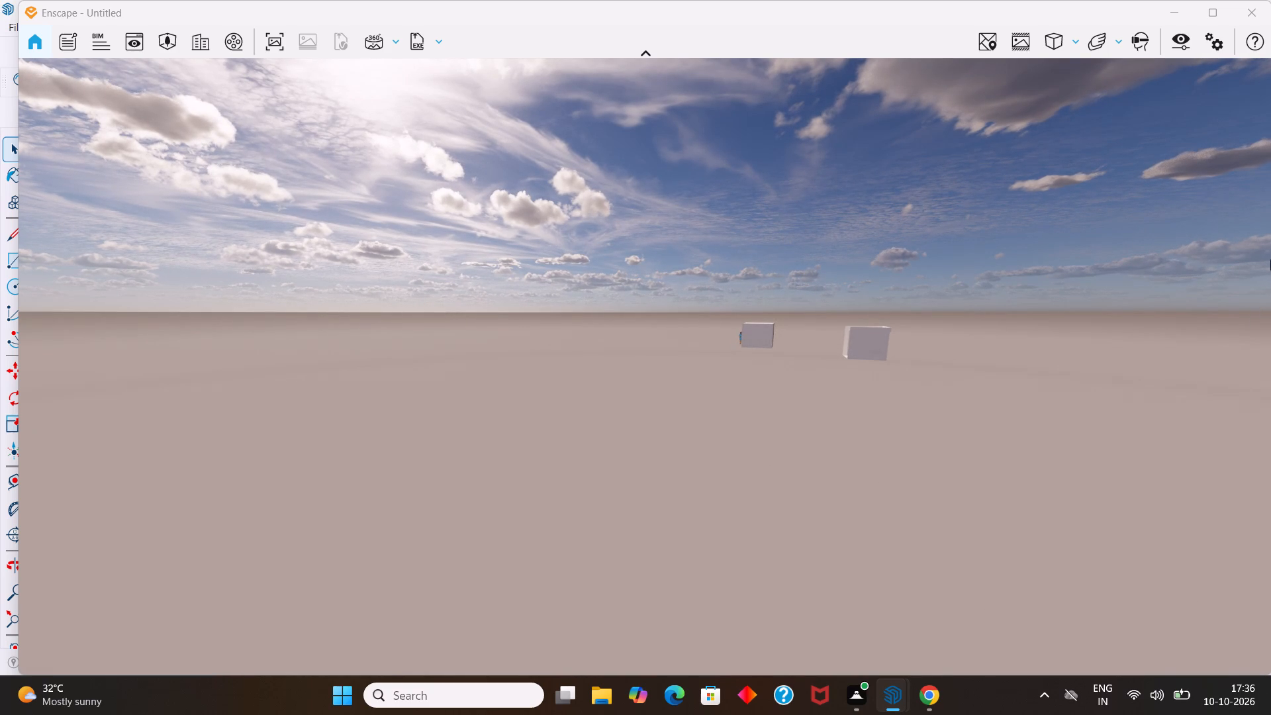
{"action": "scroll", "coordinate": [1250, 273], "scroll_direction": "down", "scroll_amount": 8}
{"action": "scroll", "coordinate": [1212, 271], "scroll_direction": "up", "scroll_amount": 1}
{"action": "scroll", "coordinate": [1212, 272], "scroll_direction": "down", "scroll_amount": 20}
{"action": "middle_click", "coordinate": [1211, 275]}
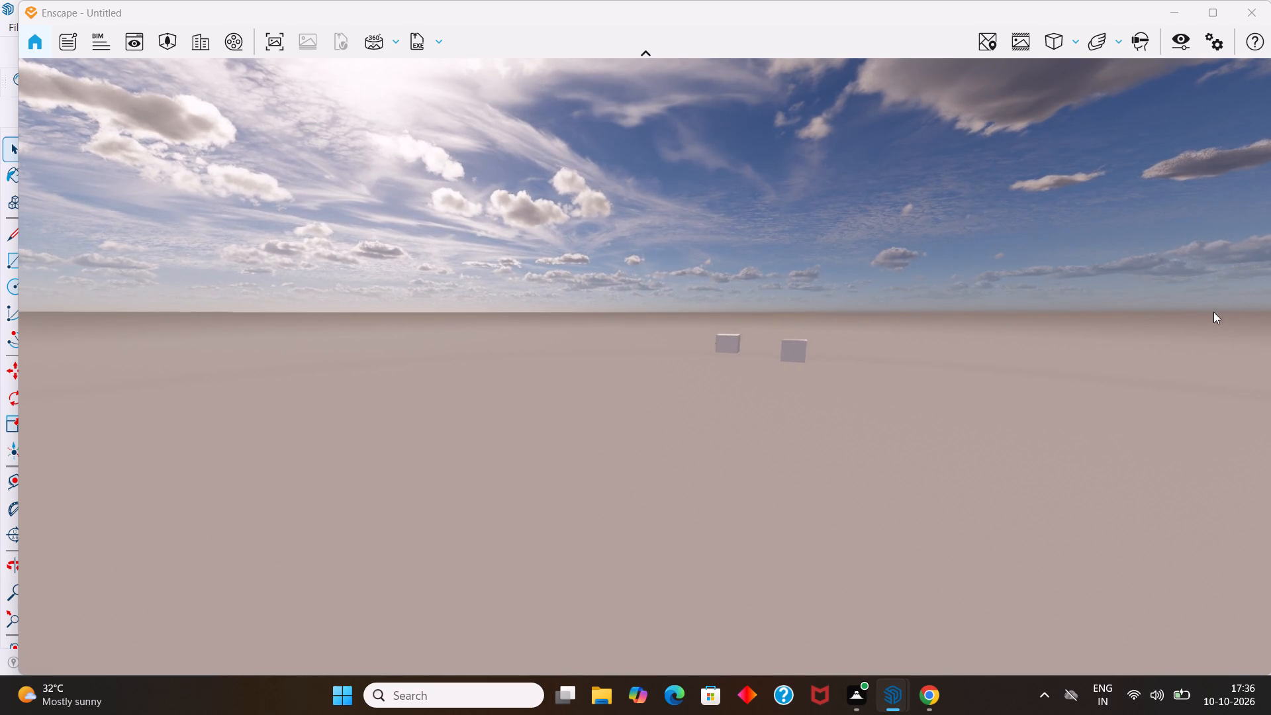
{"action": "scroll", "coordinate": [1213, 312], "scroll_direction": "down", "scroll_amount": 15}
{"action": "middle_click_drag", "start_coordinate": [1237, 346], "coordinate": [1188, 348]}
{"action": "scroll", "coordinate": [1270, 367], "scroll_direction": "down", "scroll_amount": 1}
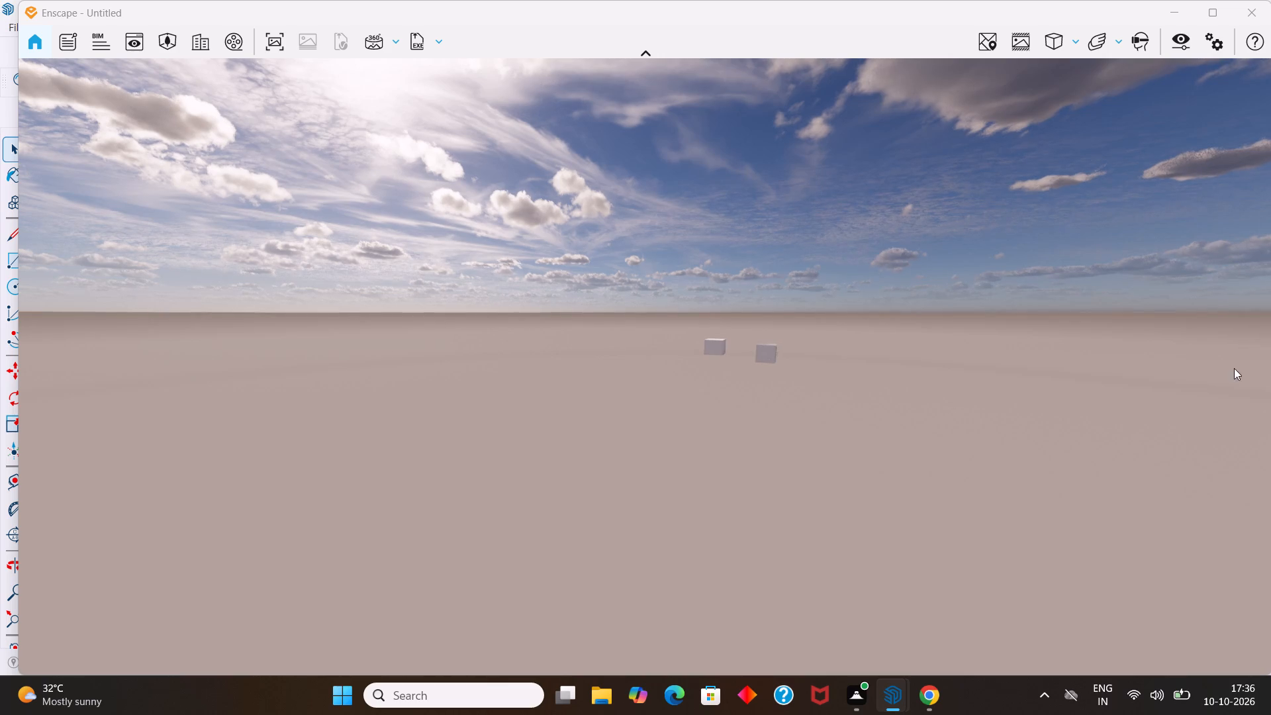
Shift the camera sideways and move it in again to examine the two rooms' facing side walls.
{"action": "middle_click_drag", "start_coordinate": [1095, 340], "coordinate": [296, 352]}
{"action": "middle_click_drag", "start_coordinate": [1209, 340], "coordinate": [352, 312]}
{"action": "scroll", "coordinate": [1209, 340], "scroll_direction": "up", "scroll_amount": 1}
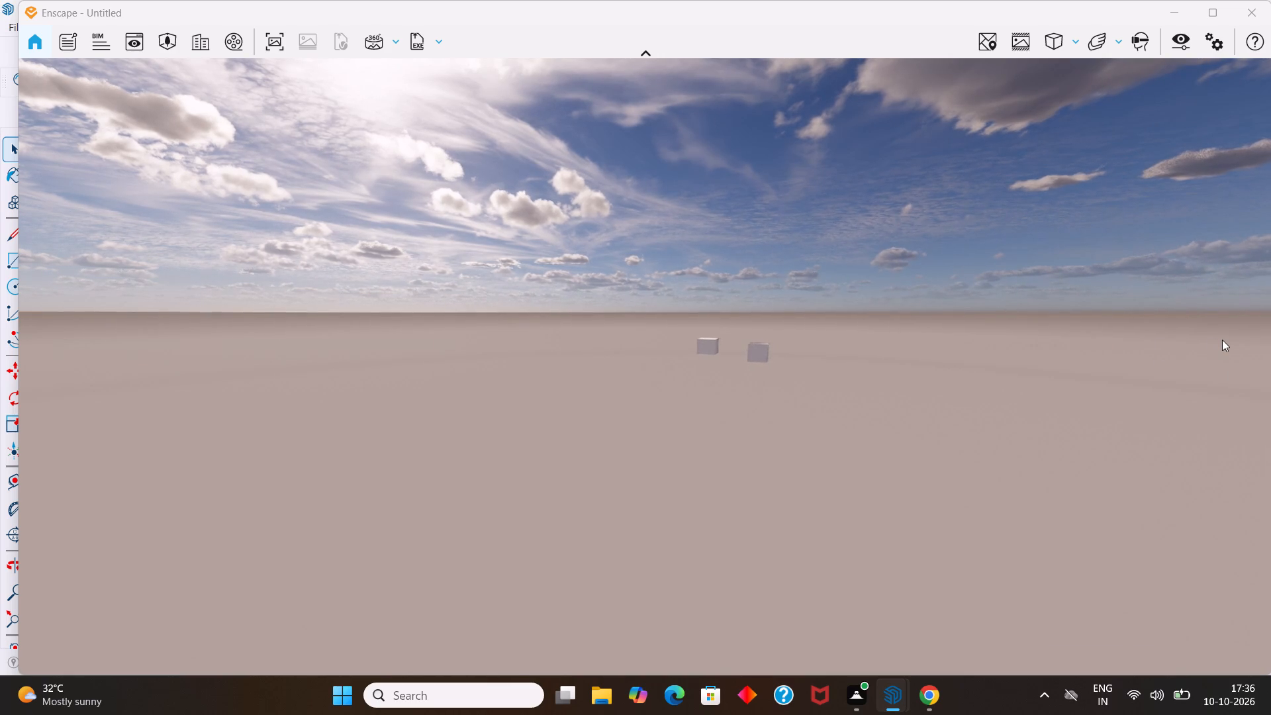
{"action": "scroll", "coordinate": [1222, 340], "scroll_direction": "up", "scroll_amount": 20}
{"action": "middle_click_drag", "start_coordinate": [1225, 304], "coordinate": [1195, 287]}
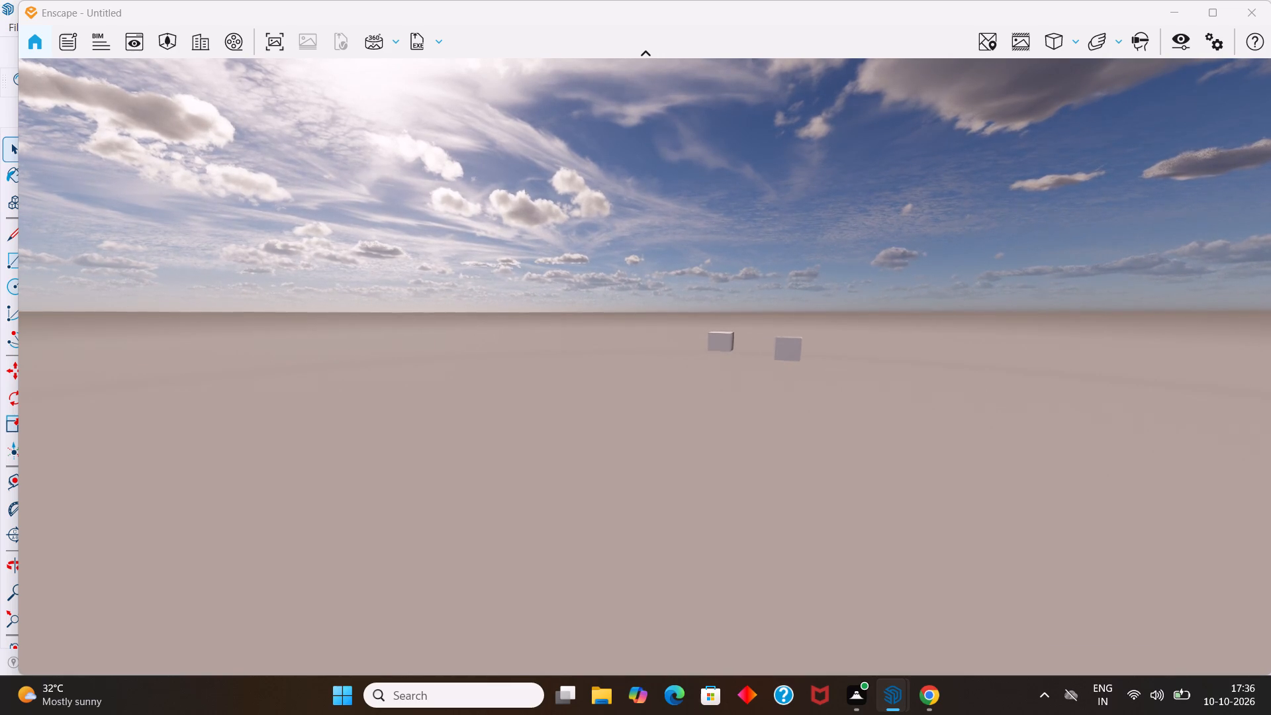
{"action": "middle_click_drag", "start_coordinate": [1195, 287], "coordinate": [1137, 270]}
{"action": "scroll", "coordinate": [1174, 282], "scroll_direction": "up", "scroll_amount": 1}
{"action": "middle_click_drag", "start_coordinate": [1147, 317], "coordinate": [635, 359]}
{"action": "scroll", "coordinate": [643, 367], "scroll_direction": "up", "scroll_amount": 8}
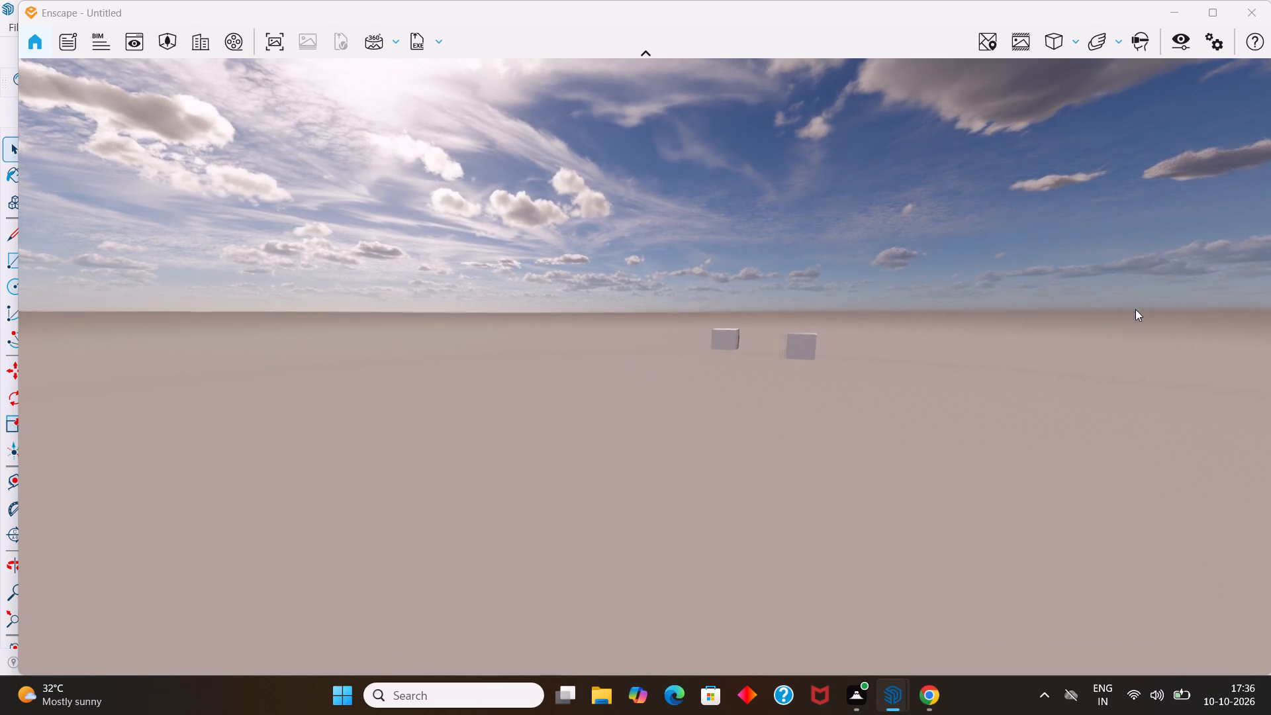
{"action": "scroll", "coordinate": [1135, 309], "scroll_direction": "up", "scroll_amount": 12}
{"action": "middle_click_drag", "start_coordinate": [1144, 295], "coordinate": [96, 336]}
{"action": "middle_click_drag", "start_coordinate": [1270, 303], "coordinate": [395, 363]}
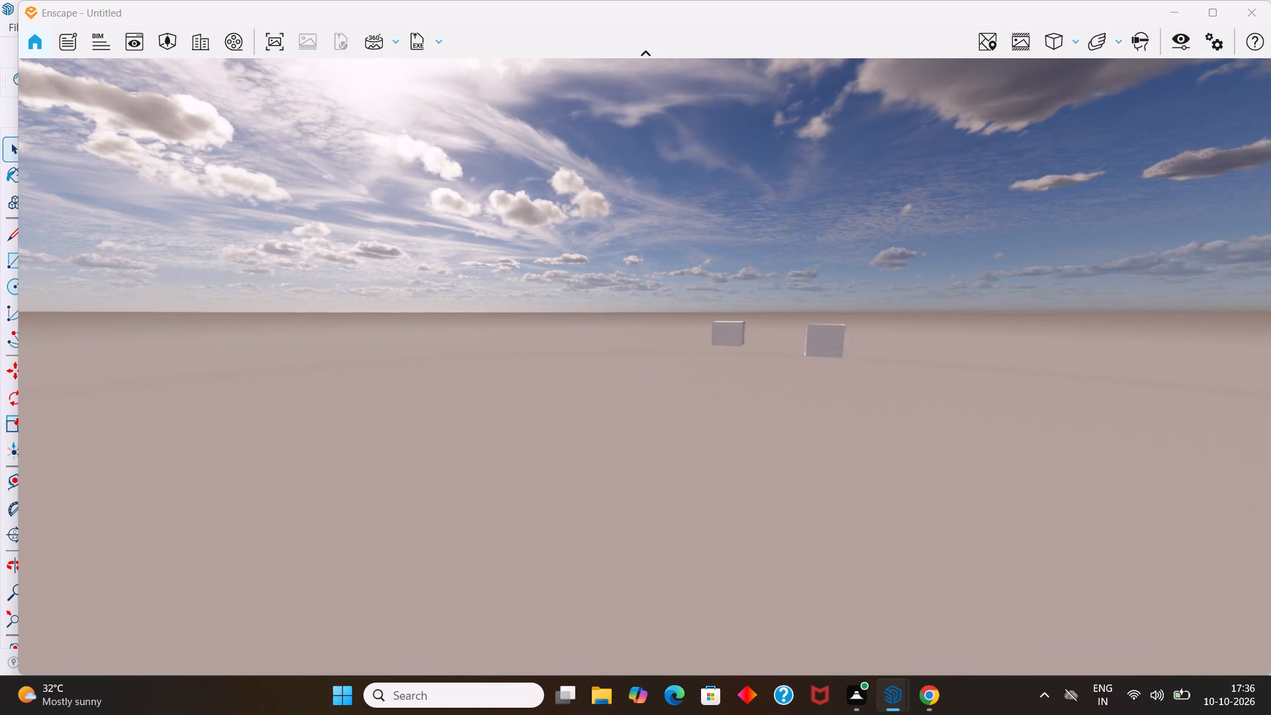
{"action": "middle_click_drag", "start_coordinate": [395, 363], "coordinate": [181, 340]}
{"action": "scroll", "coordinate": [1270, 294], "scroll_direction": "up", "scroll_amount": 1}
{"action": "middle_click_drag", "start_coordinate": [1270, 294], "coordinate": [375, 373]}
{"action": "middle_click_drag", "start_coordinate": [1270, 297], "coordinate": [1010, 285]}
{"action": "scroll", "coordinate": [1270, 309], "scroll_direction": "up", "scroll_amount": 5}
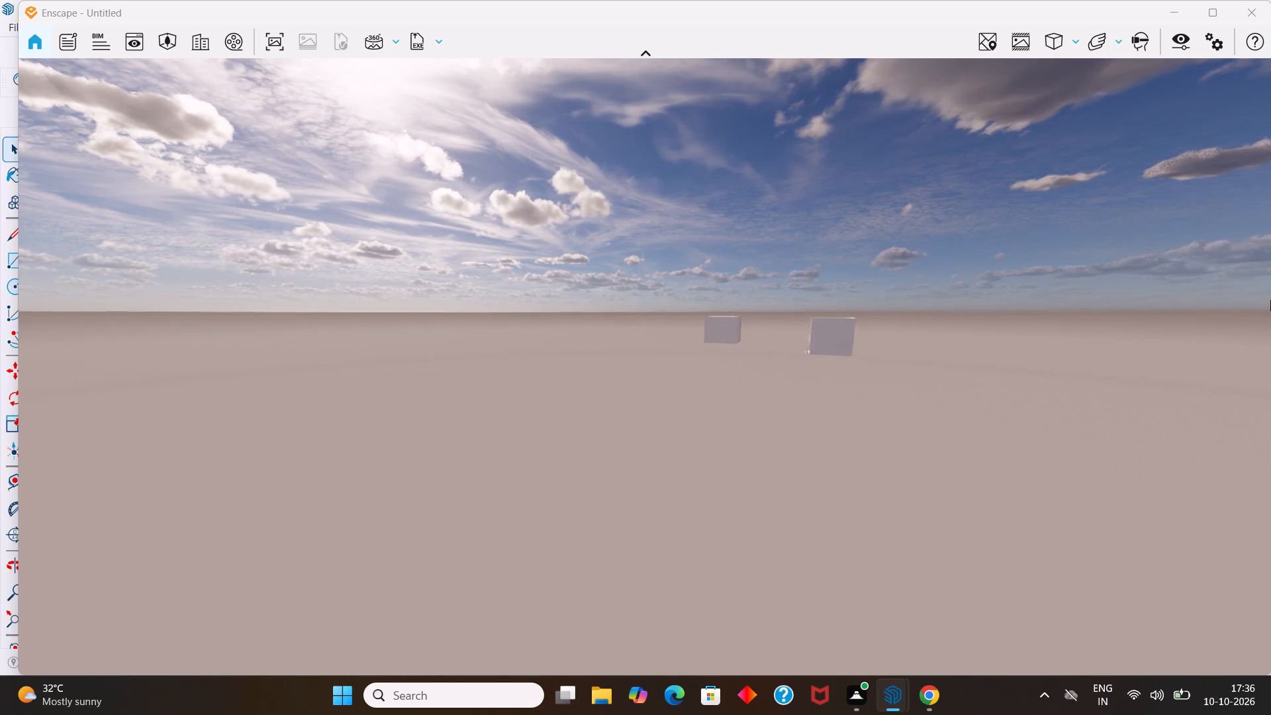
{"action": "scroll", "coordinate": [1270, 300], "scroll_direction": "up", "scroll_amount": 19}
{"action": "middle_click_drag", "start_coordinate": [1270, 267], "coordinate": [501, 345]}
{"action": "scroll", "coordinate": [598, 359], "scroll_direction": "up", "scroll_amount": 1}
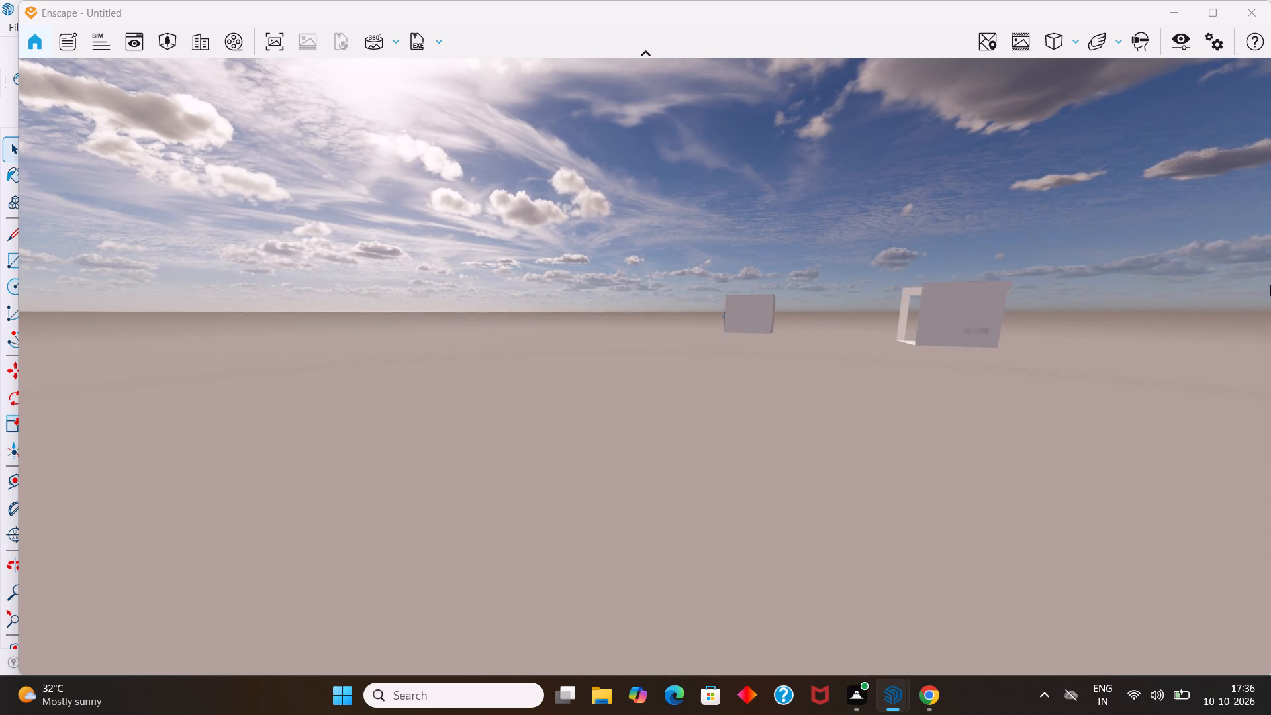
Raise and shift the camera while approaching the rooms to examine the open room's side and the closed room's wall.
{"action": "middle_click_drag", "start_coordinate": [1270, 285], "coordinate": [304, 338]}
{"action": "middle_click_drag", "start_coordinate": [1270, 268], "coordinate": [419, 360]}
{"action": "middle_click_drag", "start_coordinate": [1270, 203], "coordinate": [344, 368]}
{"action": "scroll", "coordinate": [1270, 196], "scroll_direction": "up", "scroll_amount": 1}
{"action": "middle_click_drag", "start_coordinate": [1270, 196], "coordinate": [1196, 197]}
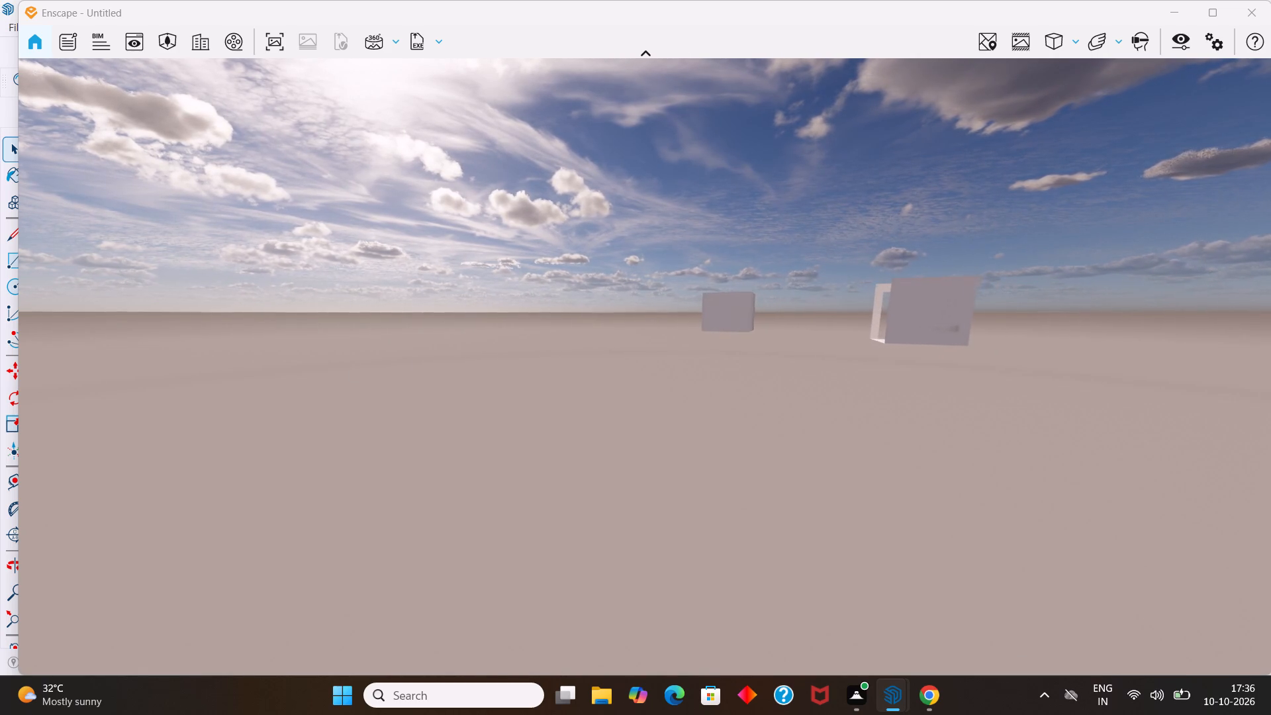
{"action": "middle_click_drag", "start_coordinate": [1196, 197], "coordinate": [1070, 205]}
{"action": "scroll", "coordinate": [1200, 209], "scroll_direction": "up", "scroll_amount": 8}
{"action": "middle_click_drag", "start_coordinate": [1203, 196], "coordinate": [512, 556]}
{"action": "middle_click_drag", "start_coordinate": [1270, 0], "coordinate": [1056, 148]}
{"action": "scroll", "coordinate": [1056, 148], "scroll_direction": "up", "scroll_amount": 1}
{"action": "middle_click_drag", "start_coordinate": [1084, 134], "coordinate": [587, 481]}
{"action": "middle_click_drag", "start_coordinate": [1103, 106], "coordinate": [1045, 369]}
{"action": "middle_click_drag", "start_coordinate": [1129, 23], "coordinate": [1126, 39]}
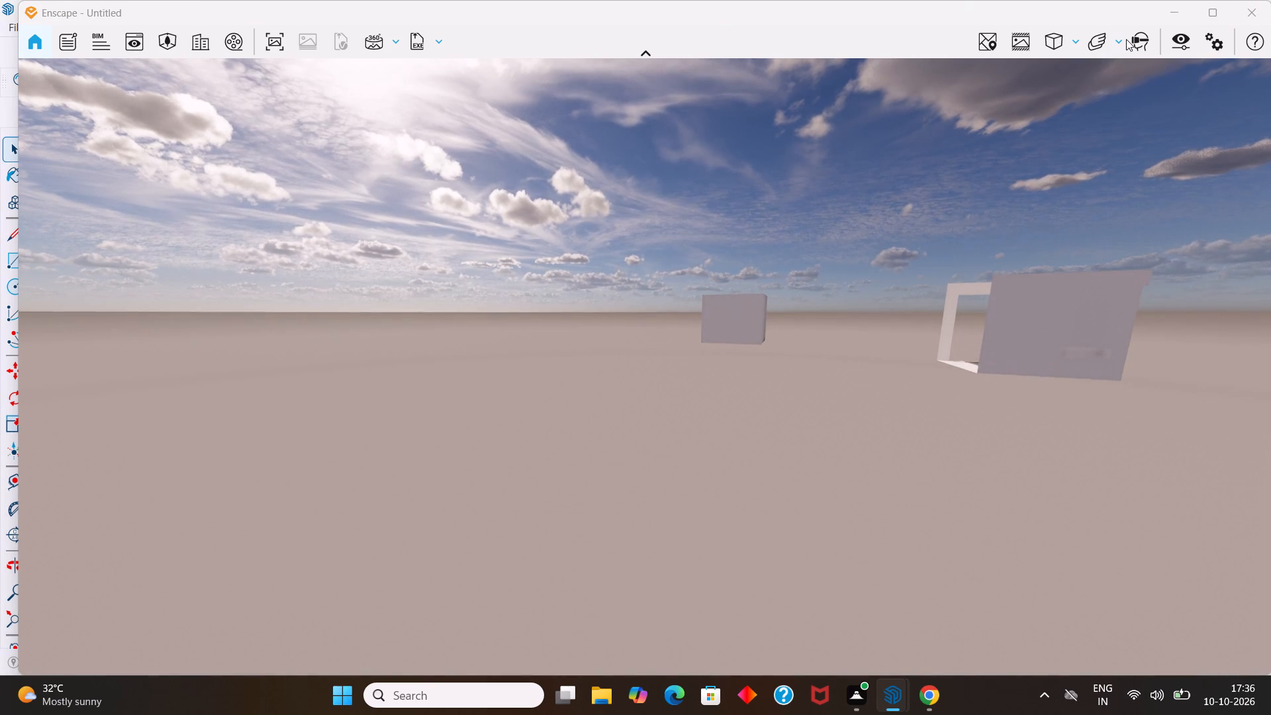
{"action": "middle_click_drag", "start_coordinate": [1126, 39], "coordinate": [1118, 58]}
{"action": "middle_click_drag", "start_coordinate": [1123, 81], "coordinate": [609, 449]}
{"action": "middle_click_drag", "start_coordinate": [1129, 65], "coordinate": [642, 383]}
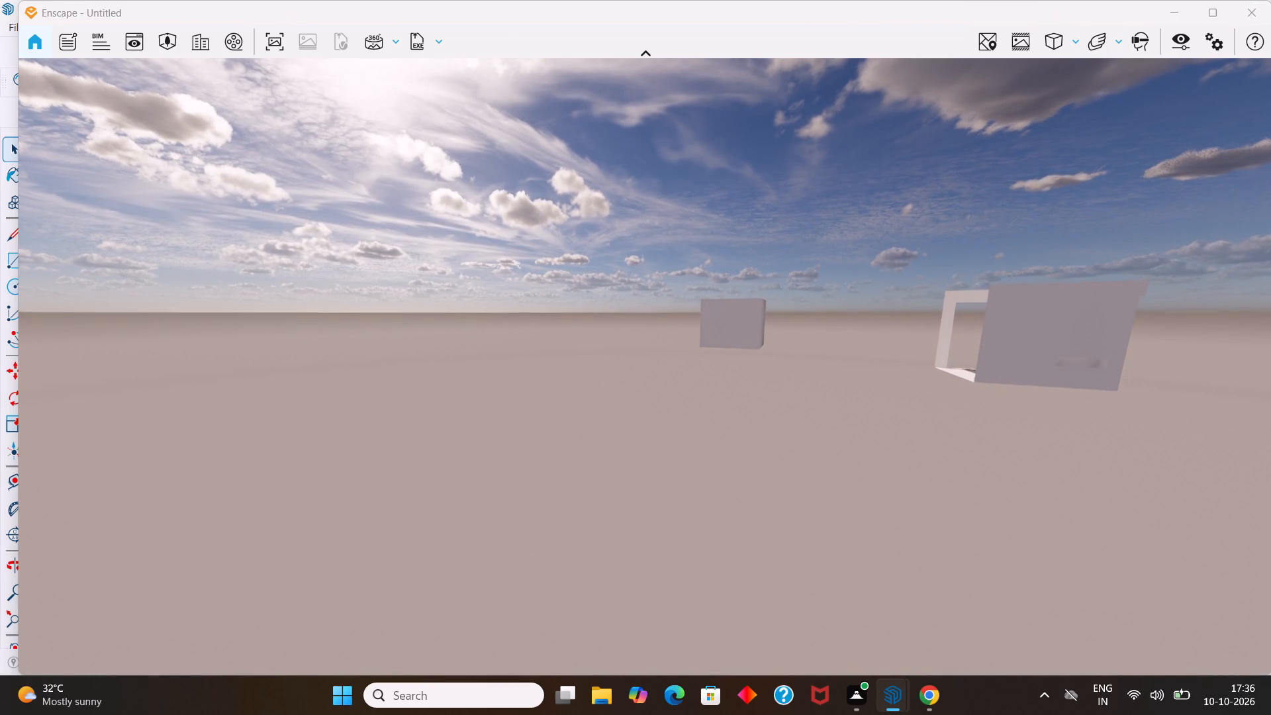
{"action": "middle_click_drag", "start_coordinate": [642, 383], "coordinate": [618, 445]}
Move the camera in beside the open room and pull it back to check the approach to the closed room.
{"action": "scroll", "coordinate": [1094, 95], "scroll_direction": "up", "scroll_amount": 7}
{"action": "middle_click_drag", "start_coordinate": [1082, 111], "coordinate": [645, 371]}
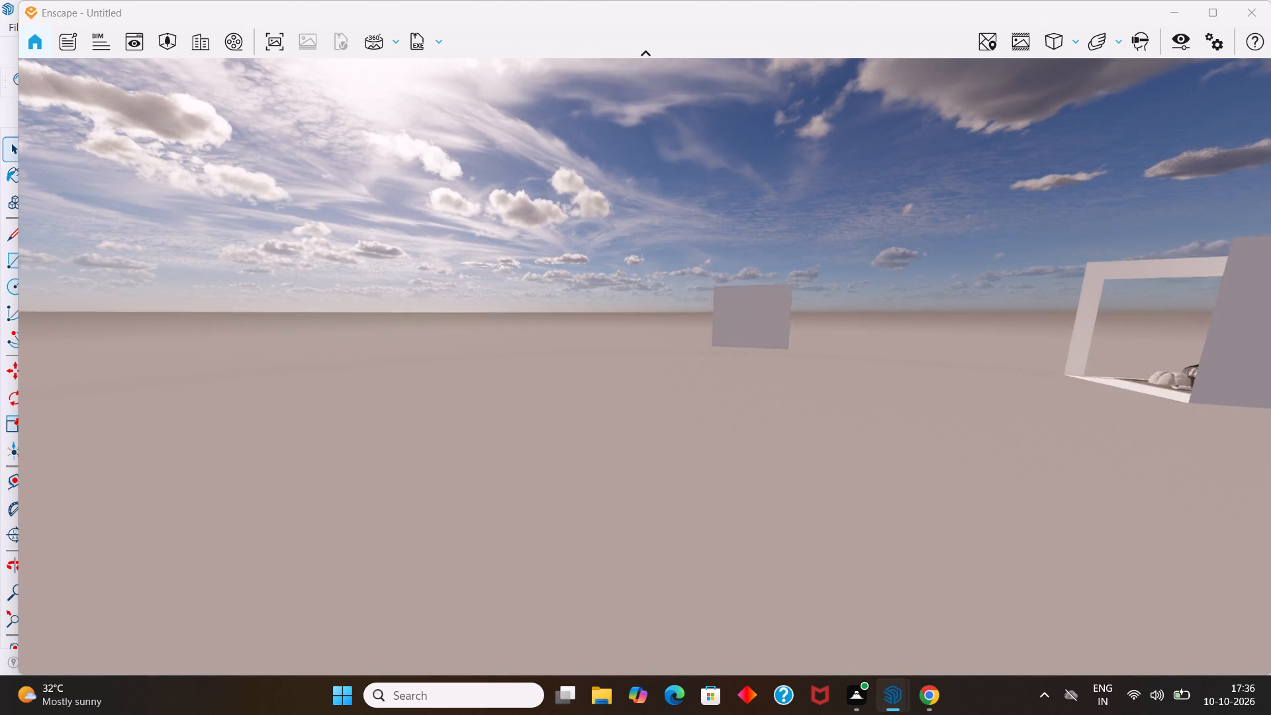
{"action": "middle_click_drag", "start_coordinate": [645, 371], "coordinate": [607, 469]}
{"action": "scroll", "coordinate": [608, 469], "scroll_direction": "up", "scroll_amount": 1}
{"action": "middle_click_drag", "start_coordinate": [1084, 87], "coordinate": [609, 481]}
{"action": "middle_click_drag", "start_coordinate": [1081, 77], "coordinate": [631, 448]}
{"action": "middle_click_drag", "start_coordinate": [1088, 51], "coordinate": [1074, 130]}
{"action": "scroll", "coordinate": [1074, 130], "scroll_direction": "up", "scroll_amount": 1}
{"action": "middle_click_drag", "start_coordinate": [1074, 130], "coordinate": [1074, 128]}
{"action": "scroll", "coordinate": [1132, 117], "scroll_direction": "down", "scroll_amount": 4}
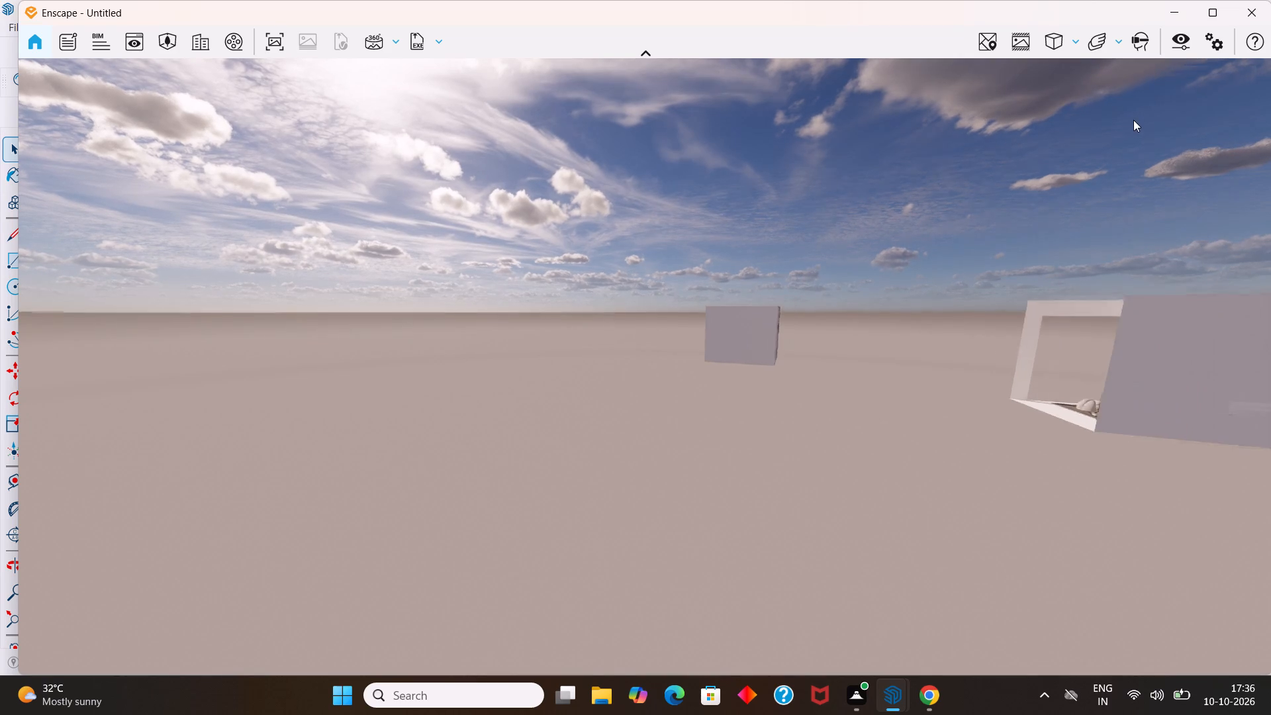
{"action": "scroll", "coordinate": [1133, 120], "scroll_direction": "down", "scroll_amount": 11}
Line the camera up with the closed room's blank wall and move through it into the furnished bedroom.
{"action": "middle_click_drag", "start_coordinate": [1158, 164], "coordinate": [462, 445]}
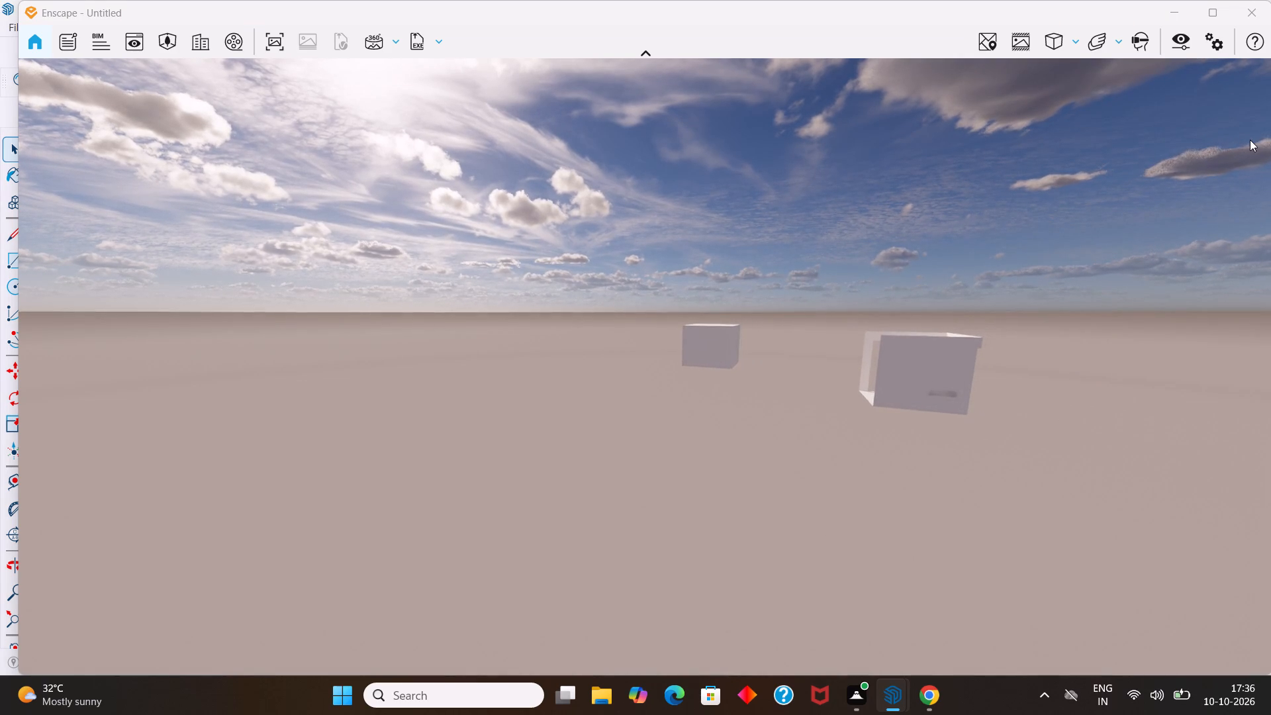
{"action": "middle_click_drag", "start_coordinate": [1239, 136], "coordinate": [269, 479]}
{"action": "scroll", "coordinate": [1016, 166], "scroll_direction": "up", "scroll_amount": 4}
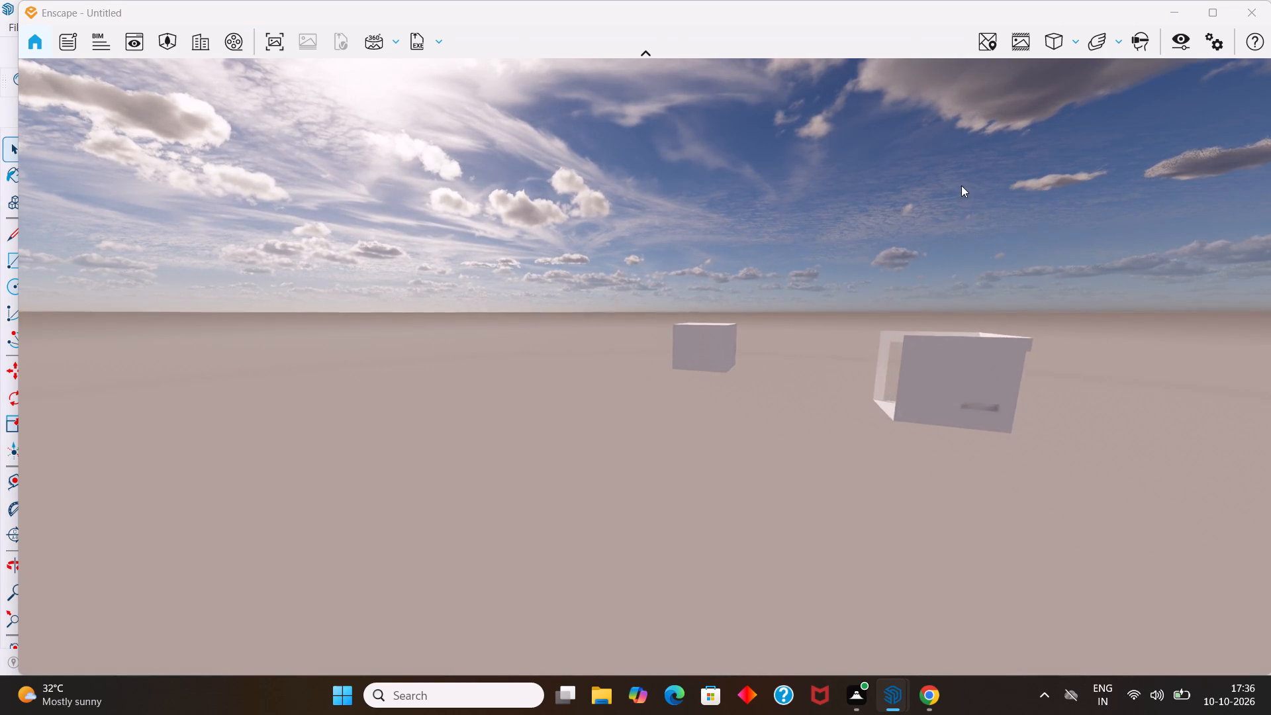
{"action": "scroll", "coordinate": [958, 196], "scroll_direction": "up", "scroll_amount": 9}
{"action": "middle_click_drag", "start_coordinate": [959, 232], "coordinate": [556, 346]}
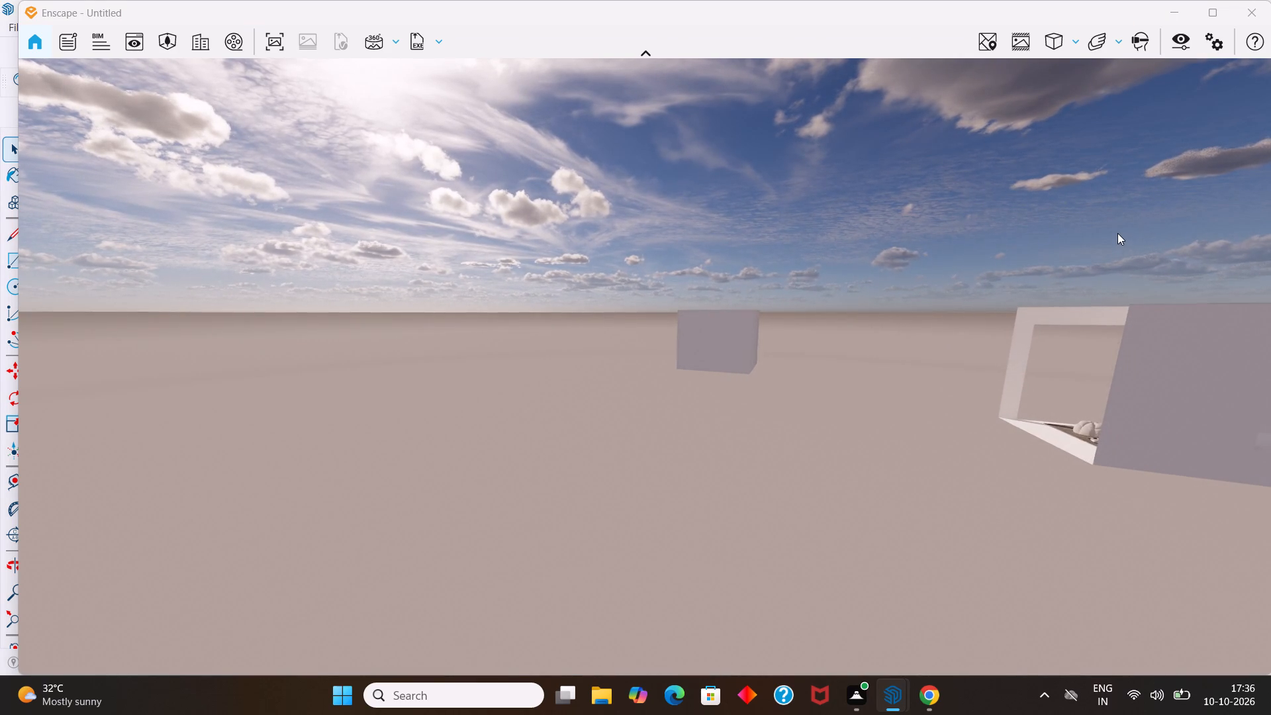
{"action": "middle_click_drag", "start_coordinate": [1117, 233], "coordinate": [291, 364]}
{"action": "scroll", "coordinate": [1076, 277], "scroll_direction": "up", "scroll_amount": 11}
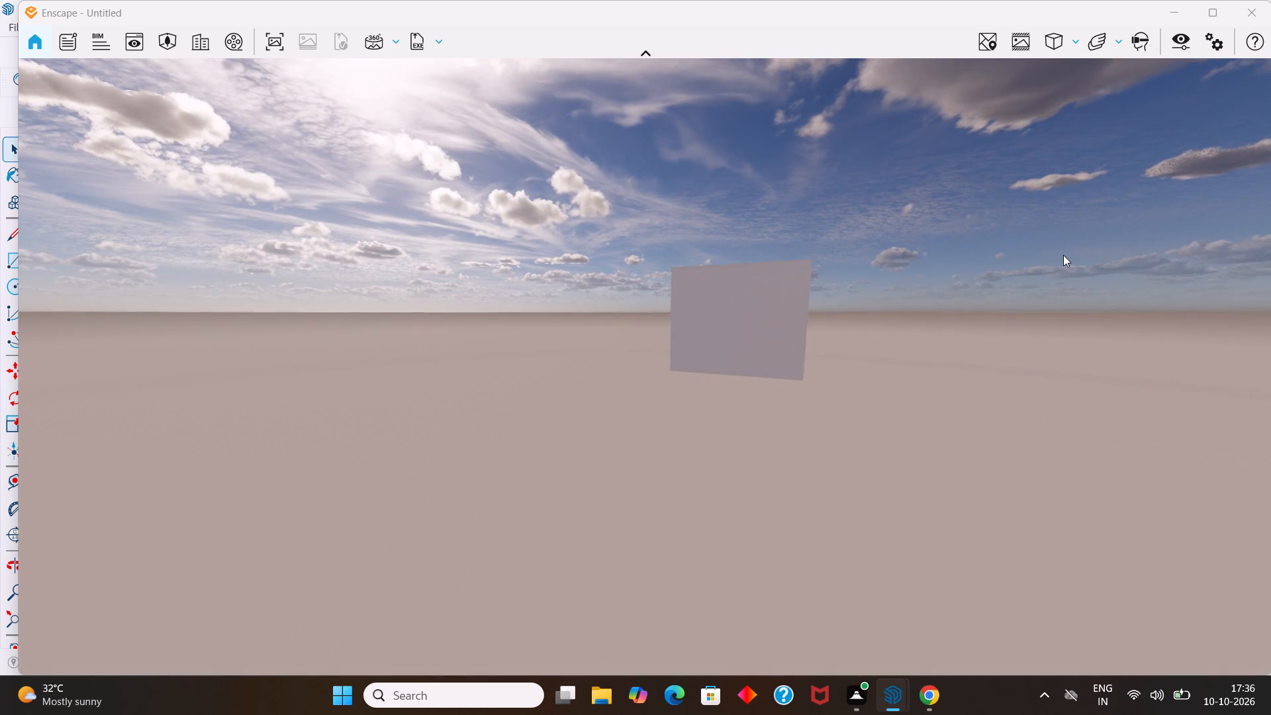
{"action": "scroll", "coordinate": [1063, 255], "scroll_direction": "up", "scroll_amount": 6}
{"action": "middle_click_drag", "start_coordinate": [1066, 250], "coordinate": [424, 338]}
{"action": "middle_click_drag", "start_coordinate": [1216, 245], "coordinate": [188, 379]}
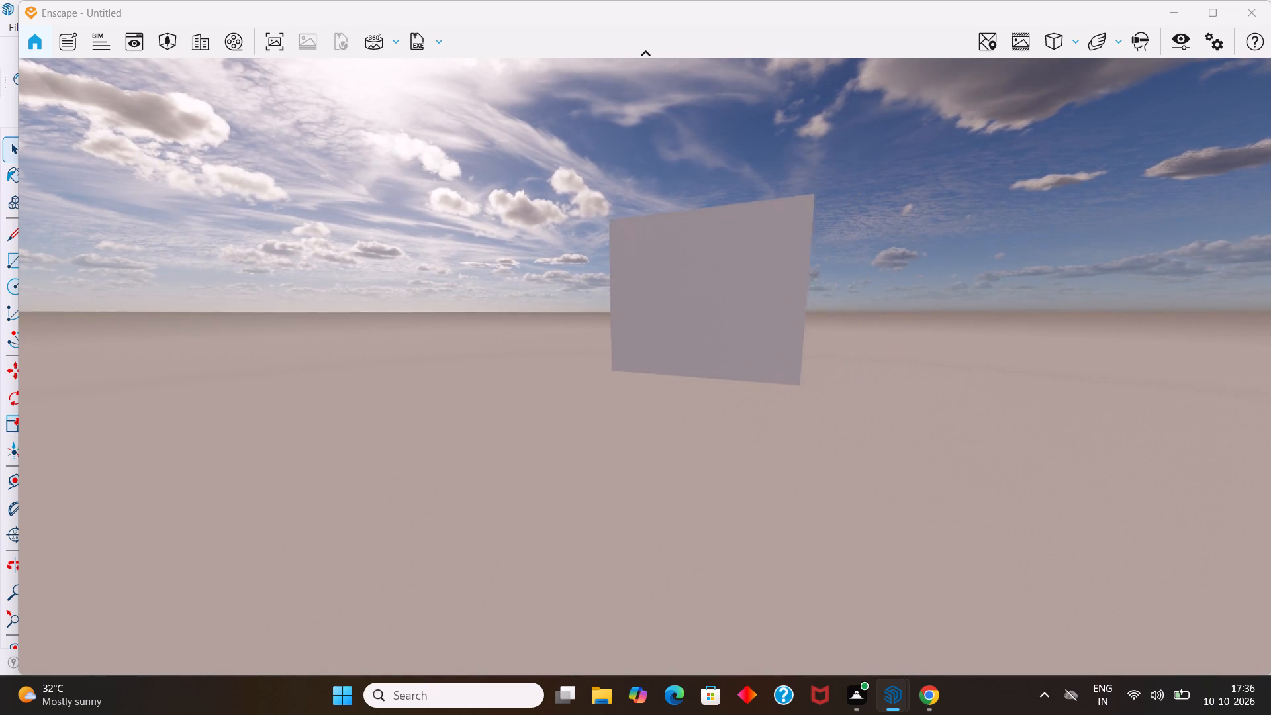
{"action": "middle_click_drag", "start_coordinate": [188, 379], "coordinate": [93, 420]}
{"action": "scroll", "coordinate": [94, 420], "scroll_direction": "up", "scroll_amount": 5}
{"action": "middle_click_drag", "start_coordinate": [1221, 218], "coordinate": [476, 469]}
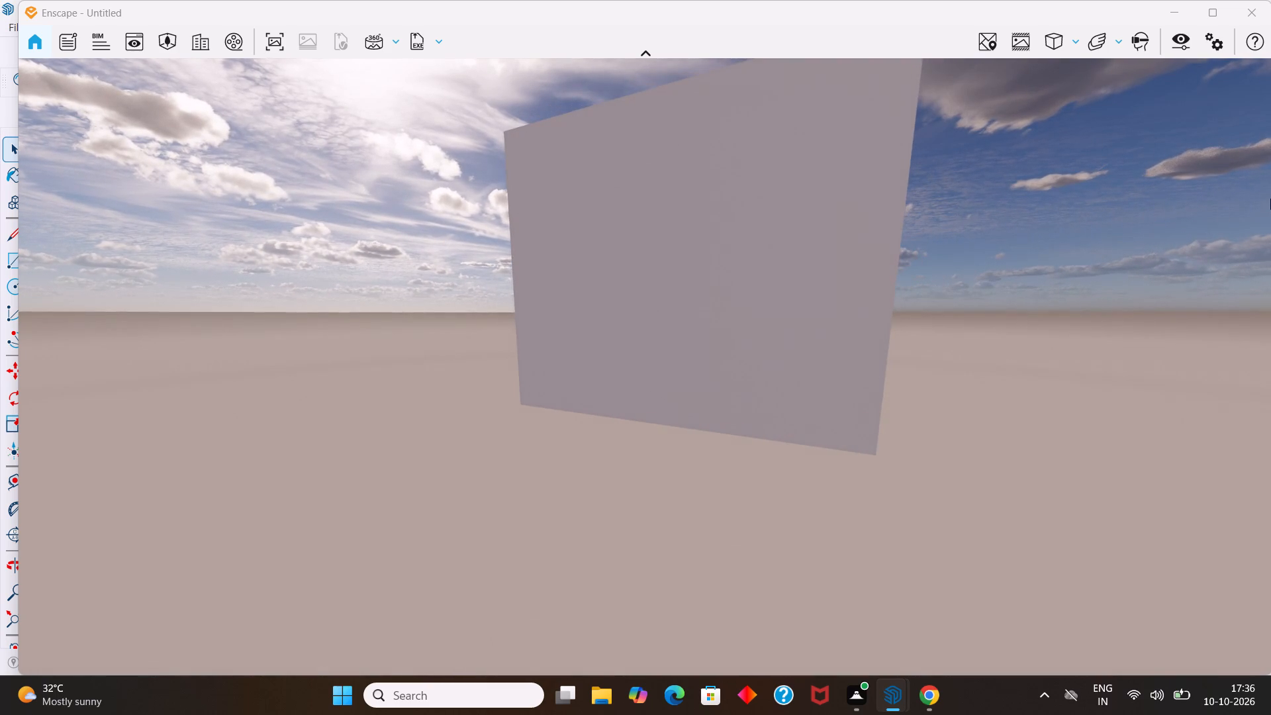
{"action": "middle_click_drag", "start_coordinate": [1270, 197], "coordinate": [146, 613]}
{"action": "scroll", "coordinate": [1265, 163], "scroll_direction": "up", "scroll_amount": 3}
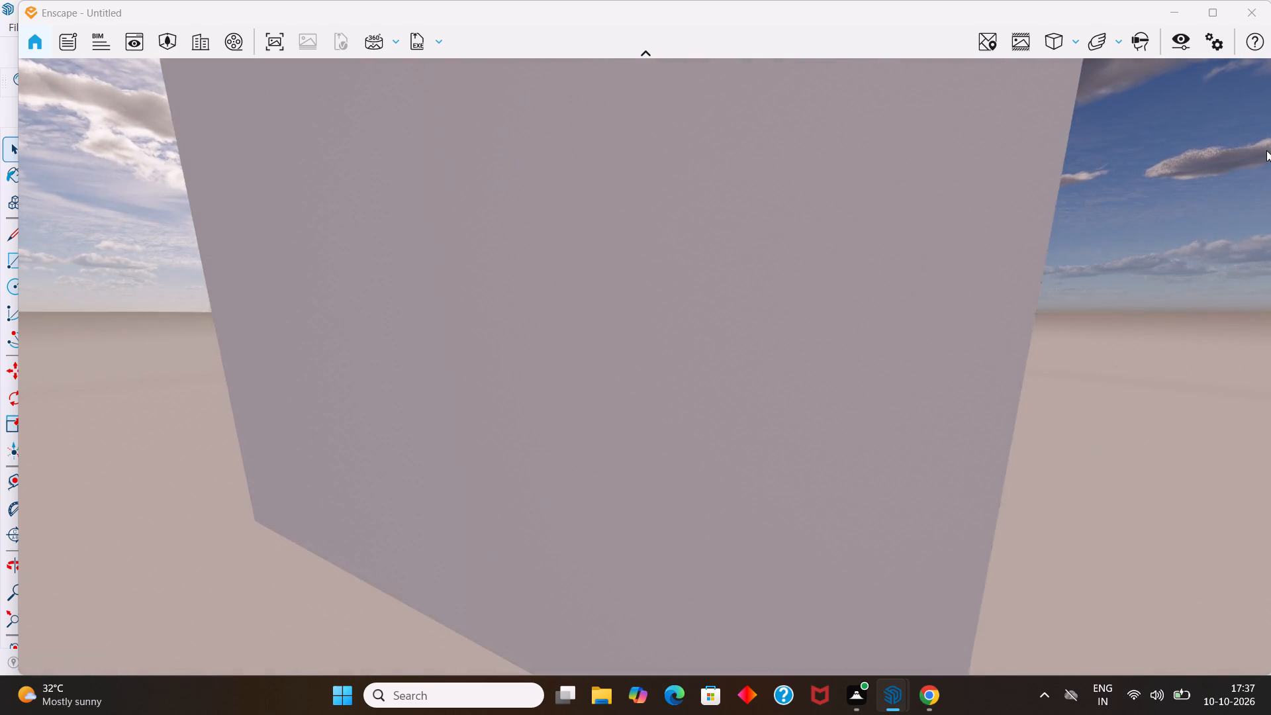
{"action": "scroll", "coordinate": [1266, 150], "scroll_direction": "up", "scroll_amount": 2}
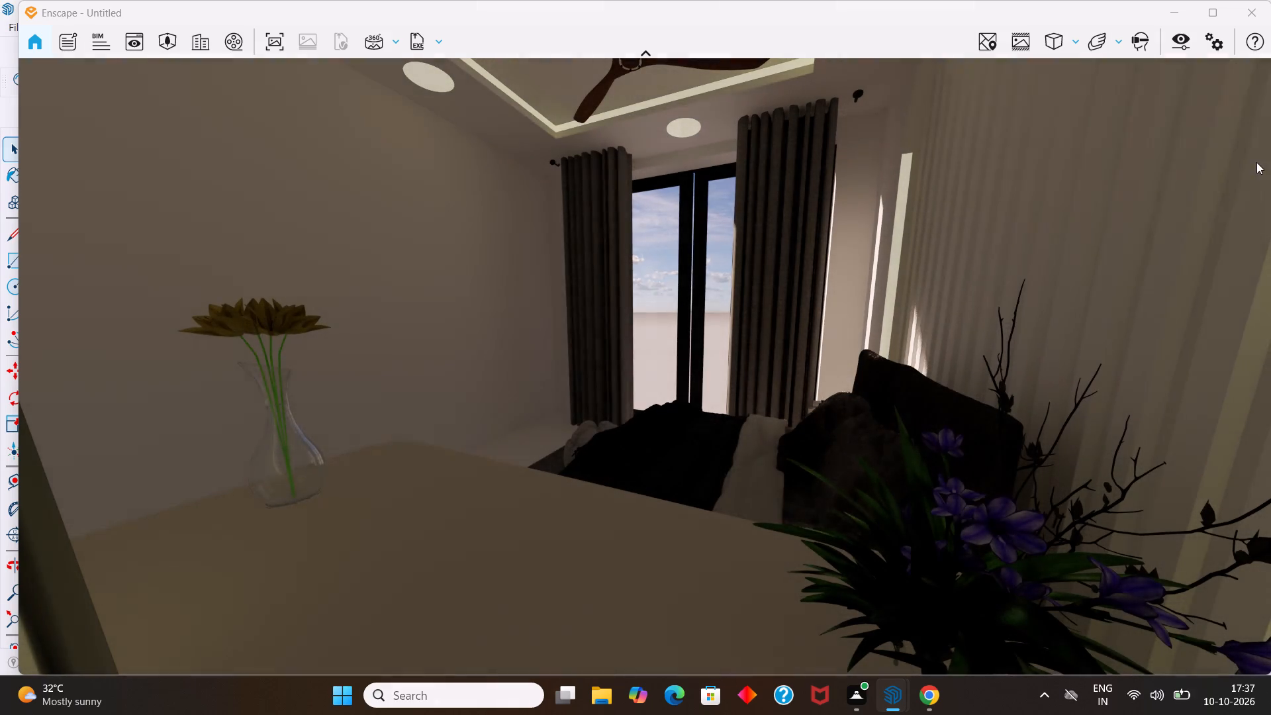
Turn and pull back the camera inside the bedroom to view the bed, fluted panel, floating console and lit mirror.
{"action": "left_click_drag", "start_coordinate": [1262, 159], "coordinate": [828, 444]}
{"action": "middle_click_drag", "start_coordinate": [1262, 159], "coordinate": [828, 444]}
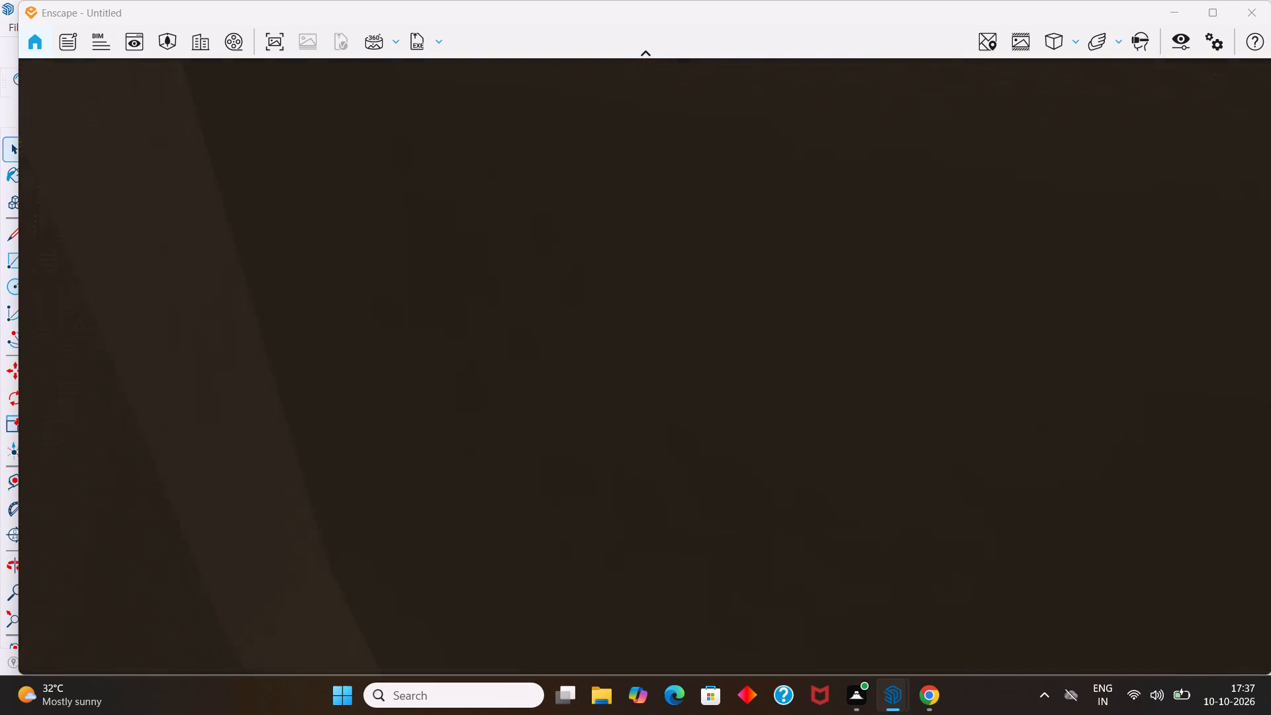
{"action": "left_click_drag", "start_coordinate": [828, 444], "coordinate": [1270, 453]}
{"action": "middle_click_drag", "start_coordinate": [828, 444], "coordinate": [1270, 453]}
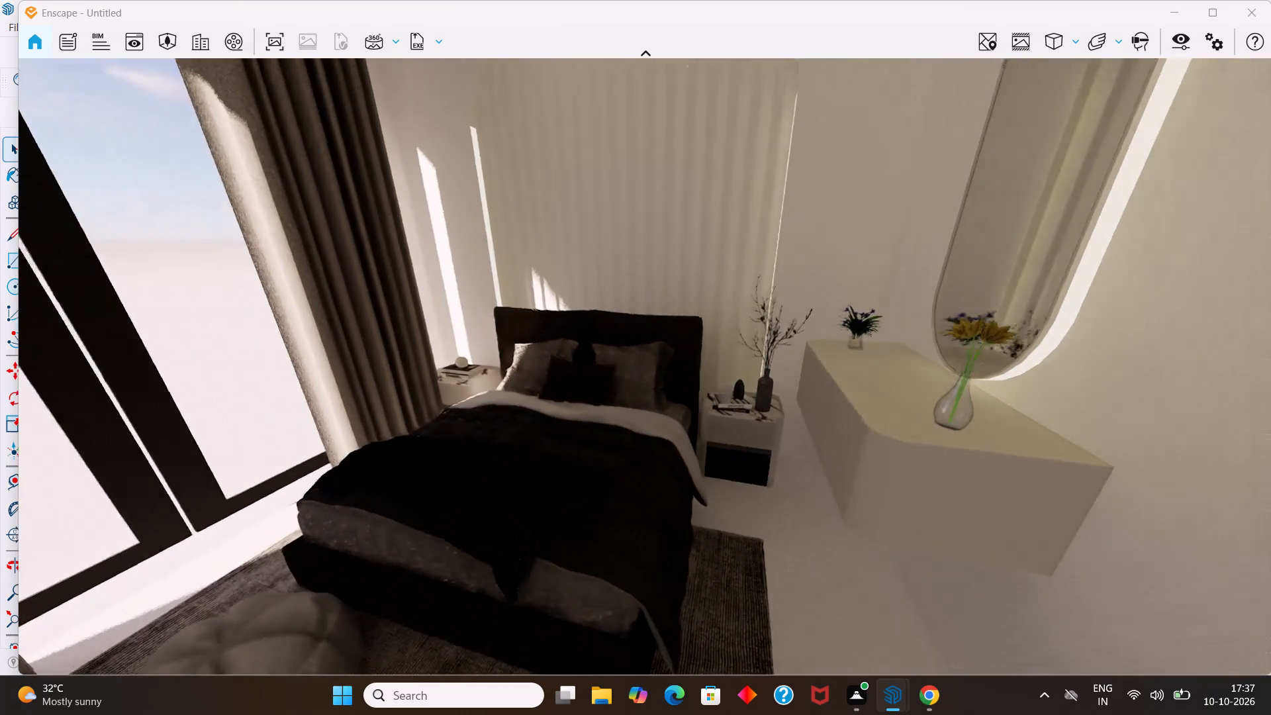
{"action": "left_click_drag", "start_coordinate": [1270, 453], "coordinate": [1270, 453]}
{"action": "middle_click_drag", "start_coordinate": [1270, 453], "coordinate": [645, 365]}
{"action": "scroll", "coordinate": [1089, 239], "scroll_direction": "down", "scroll_amount": 2}
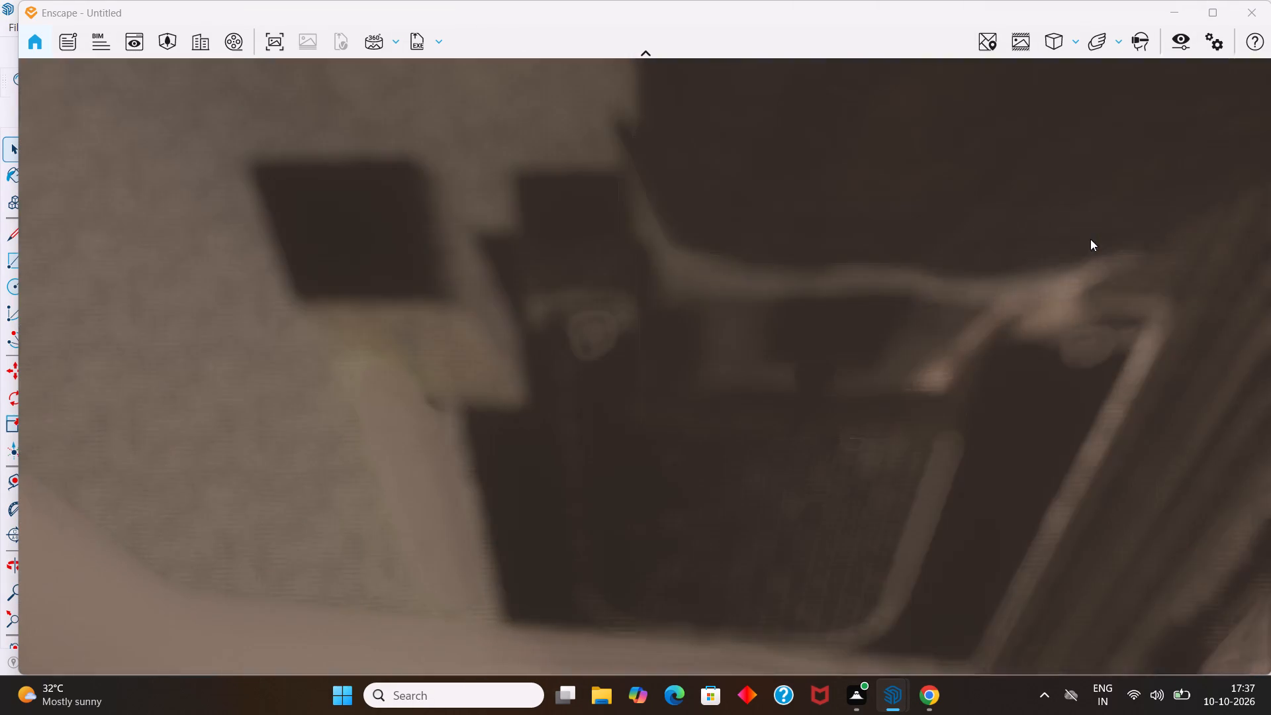
{"action": "middle_click_drag", "start_coordinate": [1101, 231], "coordinate": [1113, 344]}
{"action": "left_click_drag", "start_coordinate": [1101, 231], "coordinate": [1113, 344]}
{"action": "middle_click_drag", "start_coordinate": [1113, 344], "coordinate": [643, 365]}
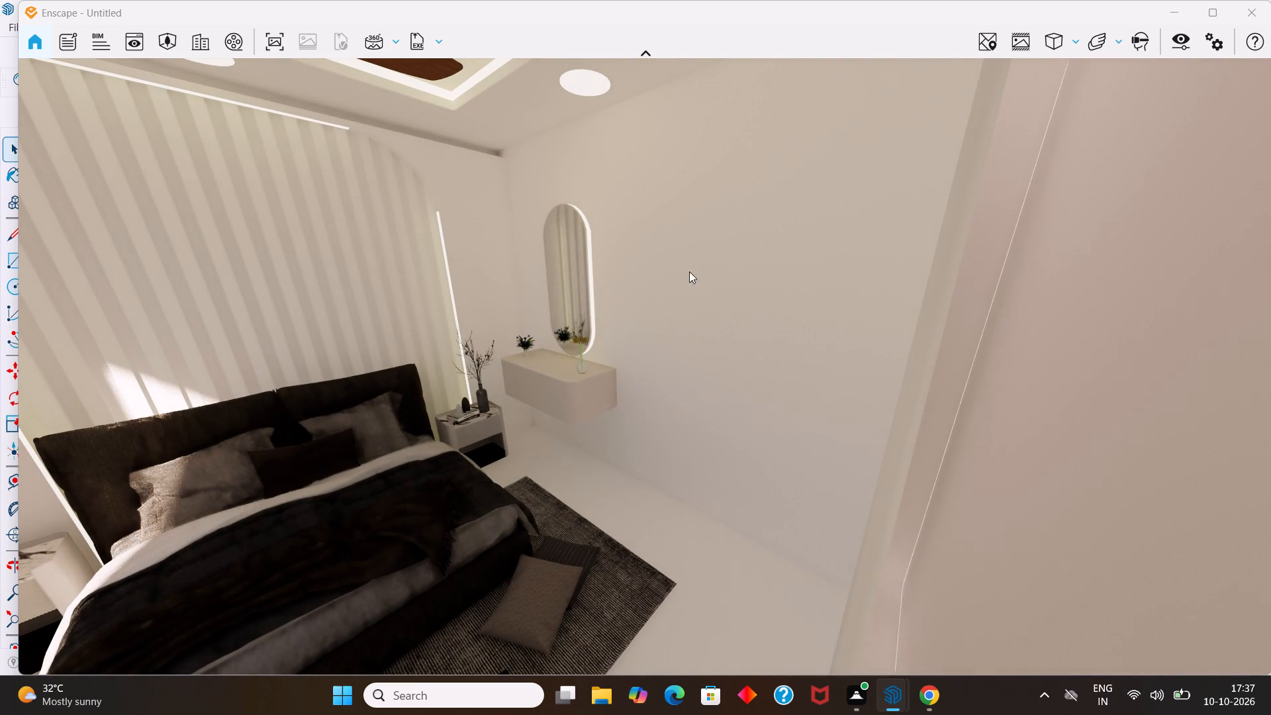
Adjust the interior camera's angle and position to bring the ceiling fan and lit ceiling into view with the bed.
{"action": "left_click_drag", "start_coordinate": [651, 246], "coordinate": [516, 332]}
{"action": "middle_click_drag", "start_coordinate": [651, 246], "coordinate": [516, 332]}
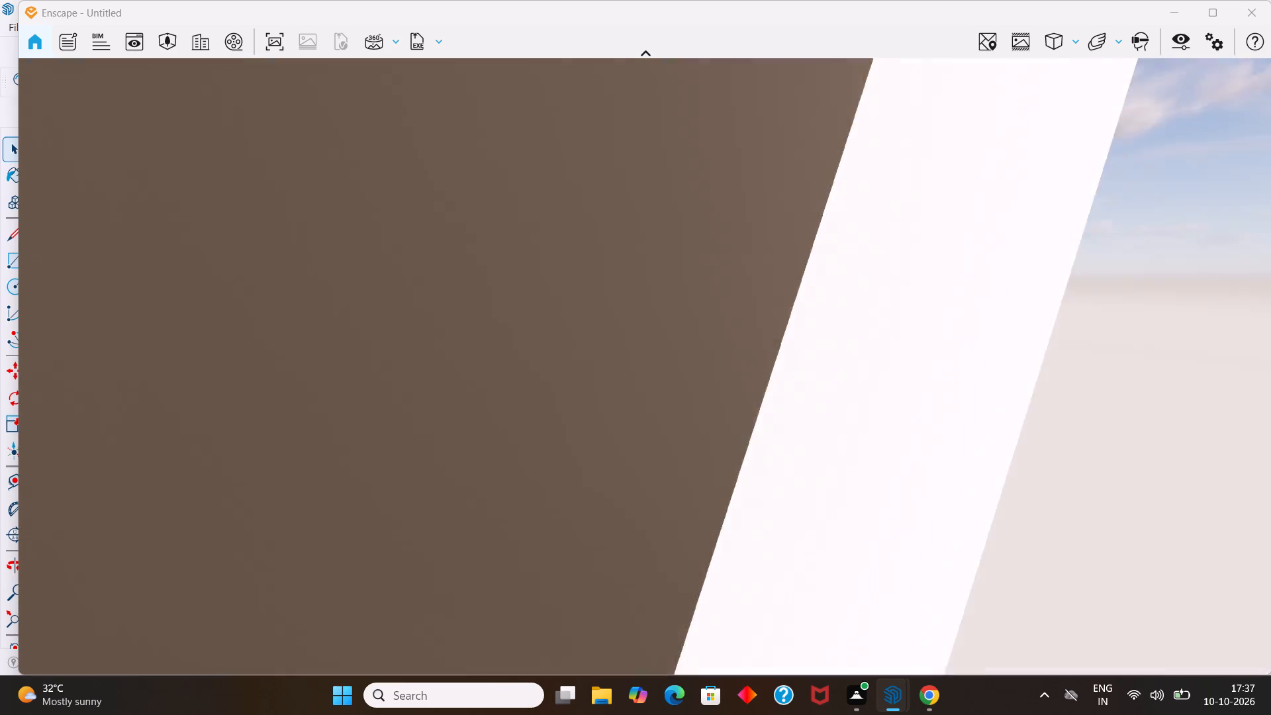
{"action": "left_click_drag", "start_coordinate": [516, 332], "coordinate": [663, 312]}
{"action": "middle_click_drag", "start_coordinate": [516, 332], "coordinate": [637, 361]}
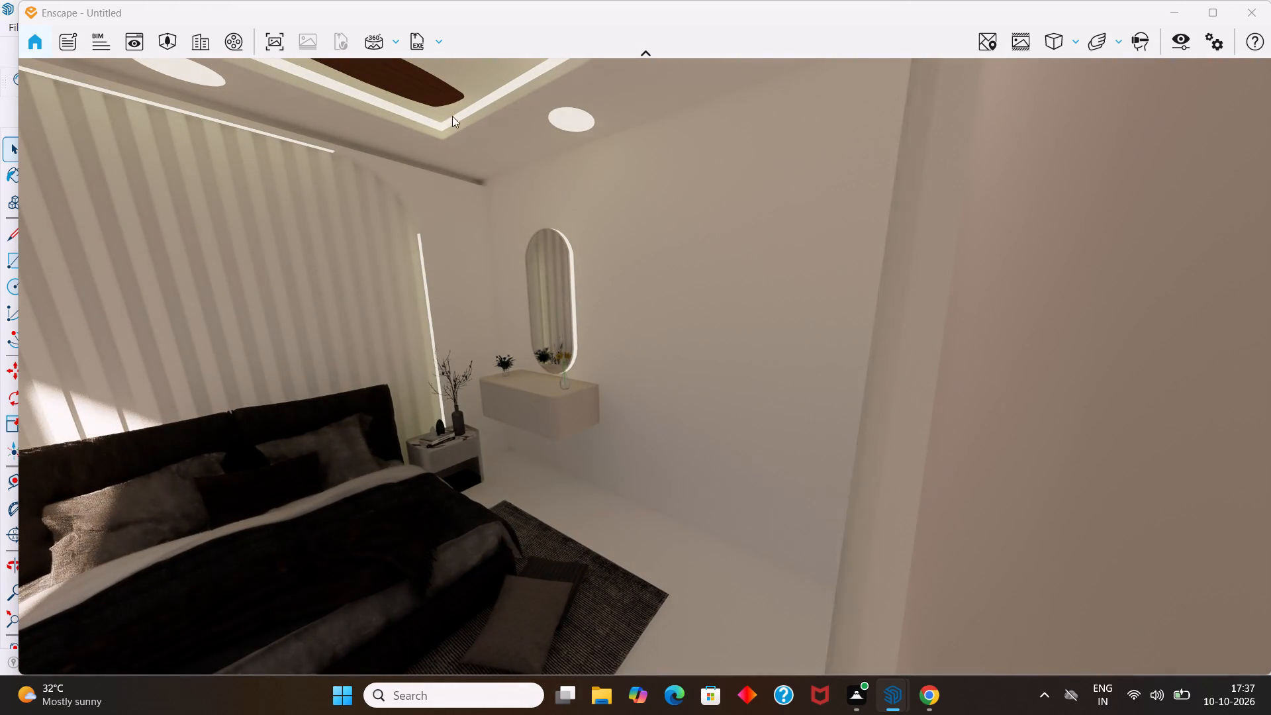
{"action": "left_click_drag", "start_coordinate": [308, 191], "coordinate": [737, 353]}
{"action": "middle_click_drag", "start_coordinate": [308, 191], "coordinate": [737, 353]}
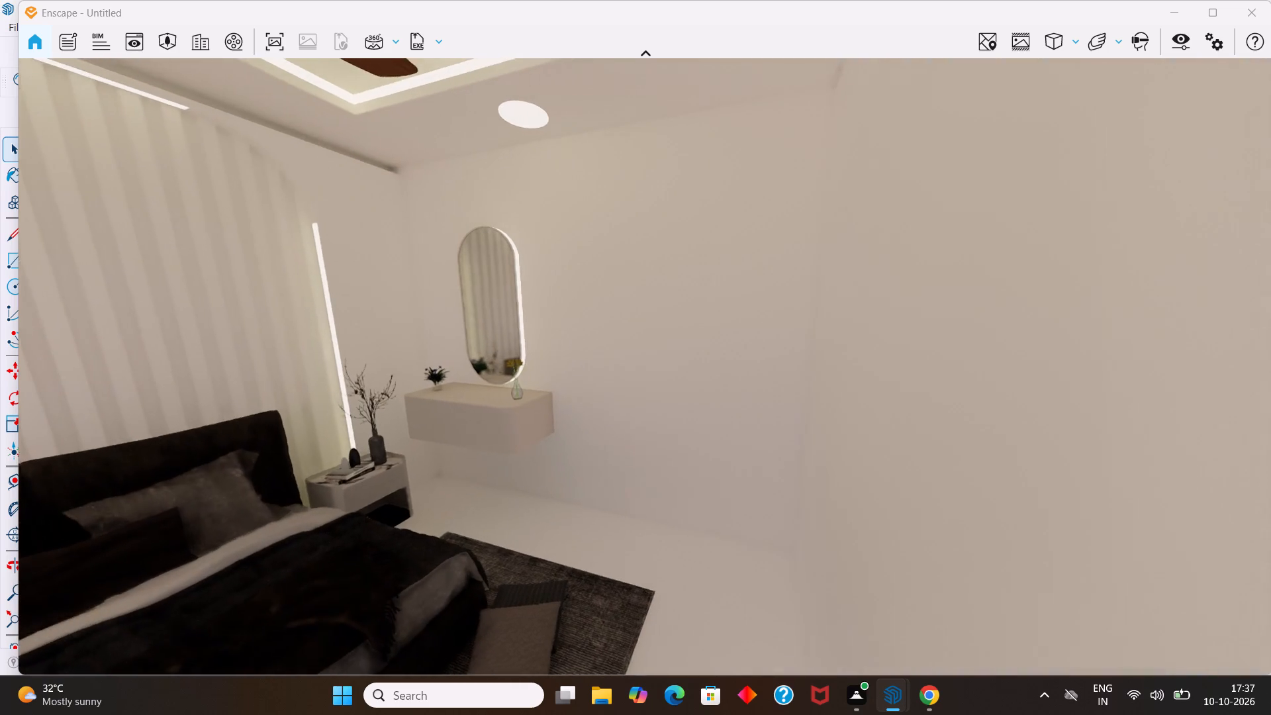
{"action": "left_click_drag", "start_coordinate": [737, 353], "coordinate": [624, 314]}
{"action": "middle_click_drag", "start_coordinate": [737, 353], "coordinate": [650, 358]}
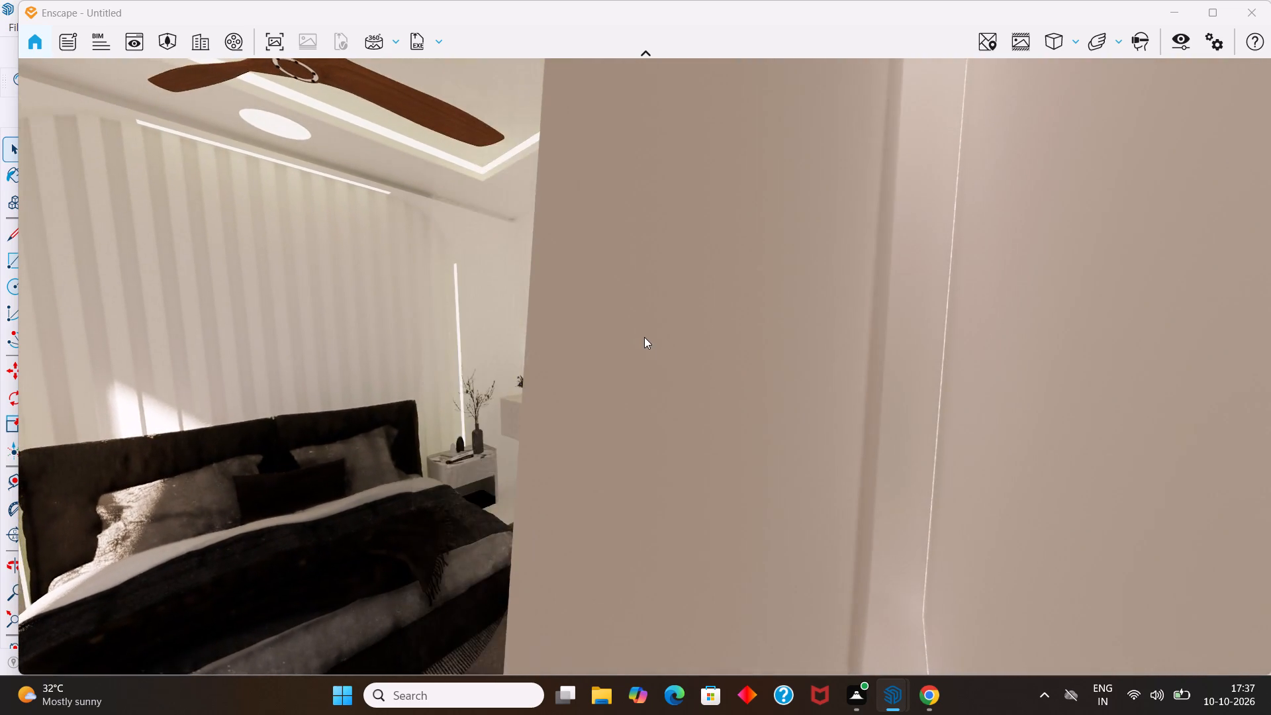
Back the camera out past the glazed door, shift it sideways and re-enter to frame the bed, fan, panel and mirror.
{"action": "scroll", "coordinate": [644, 335], "scroll_direction": "down", "scroll_amount": 1}
{"action": "scroll", "coordinate": [326, 359], "scroll_direction": "down", "scroll_amount": 4}
{"action": "middle_click_drag", "start_coordinate": [267, 406], "coordinate": [710, 354]}
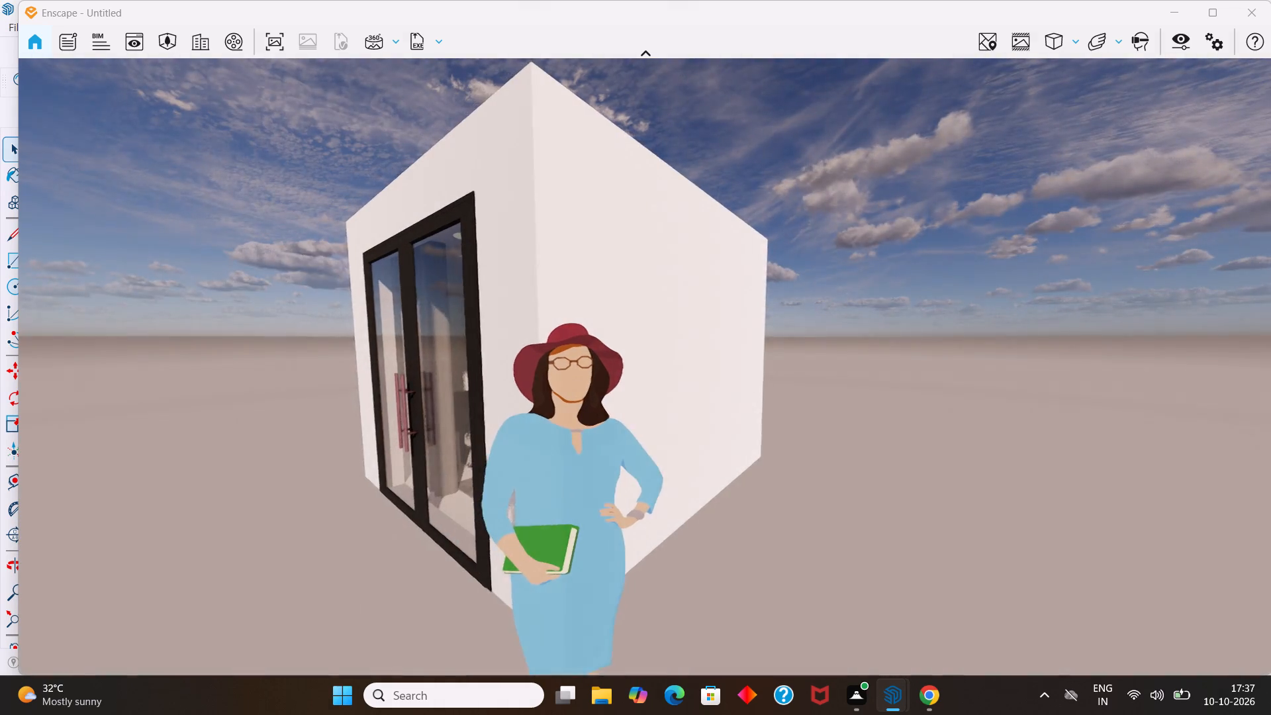
{"action": "middle_click_drag", "start_coordinate": [710, 354], "coordinate": [742, 359]}
{"action": "middle_click", "coordinate": [267, 405]}
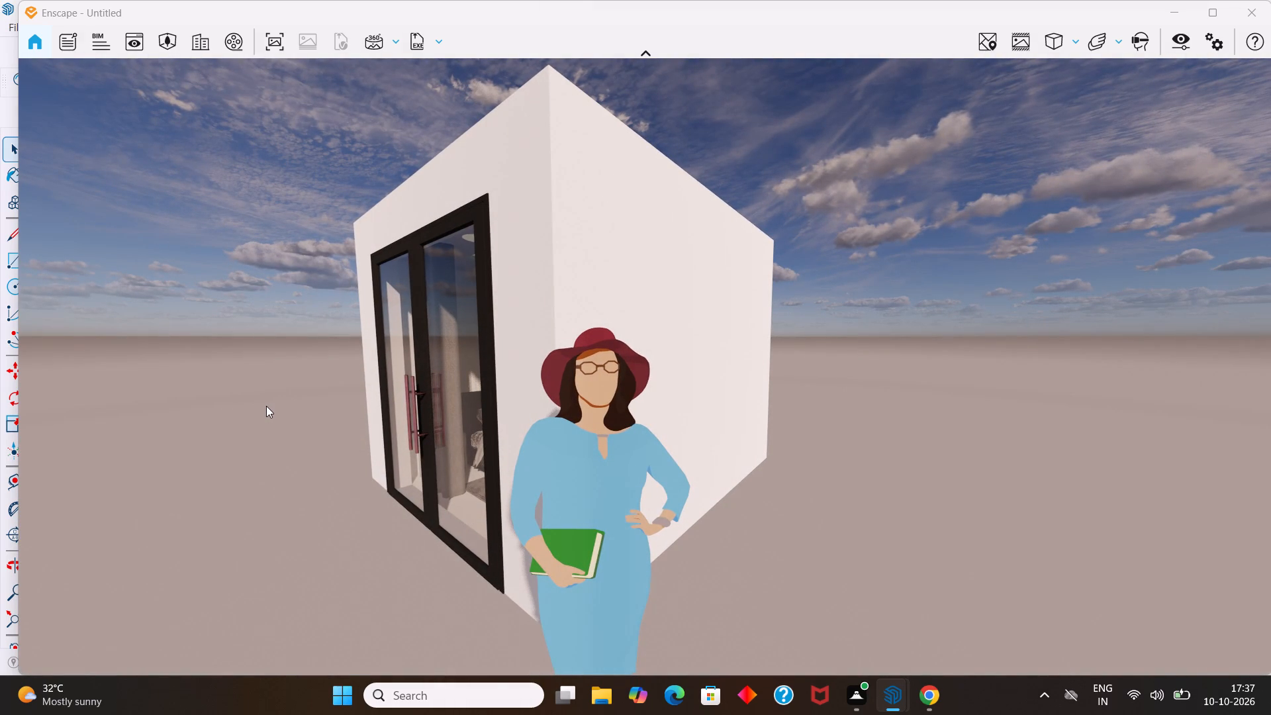
{"action": "scroll", "coordinate": [243, 399], "scroll_direction": "up", "scroll_amount": 1}
{"action": "scroll", "coordinate": [402, 418], "scroll_direction": "up", "scroll_amount": 2}
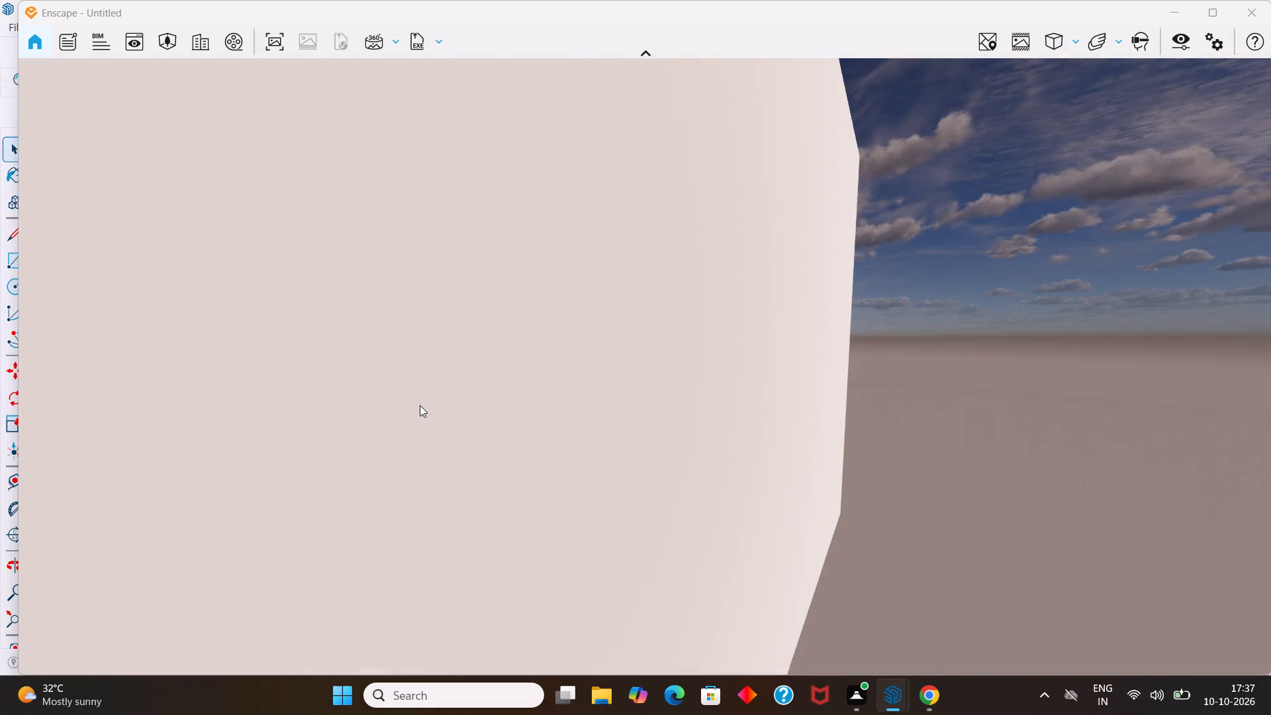
{"action": "scroll", "coordinate": [420, 401], "scroll_direction": "up", "scroll_amount": 2}
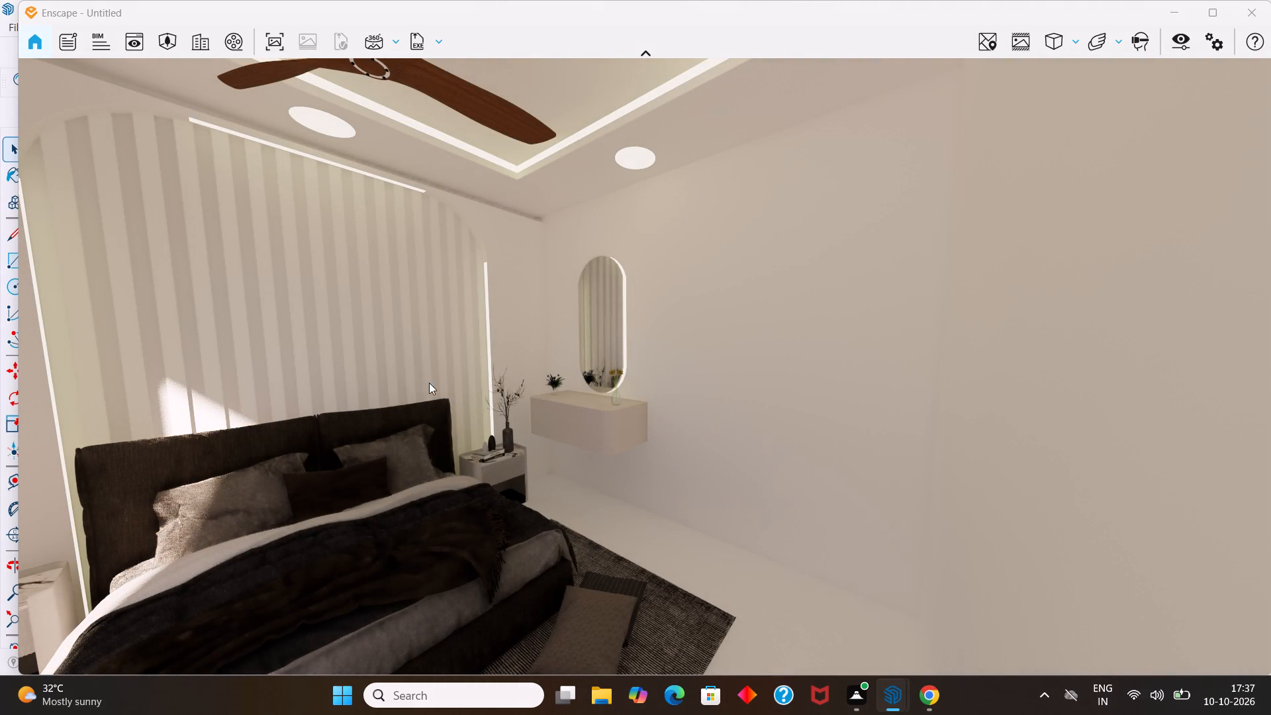
Back the camera out of the bedroom and shift it sideways along the building's exterior.
{"action": "scroll", "coordinate": [437, 379], "scroll_direction": "down", "scroll_amount": 3}
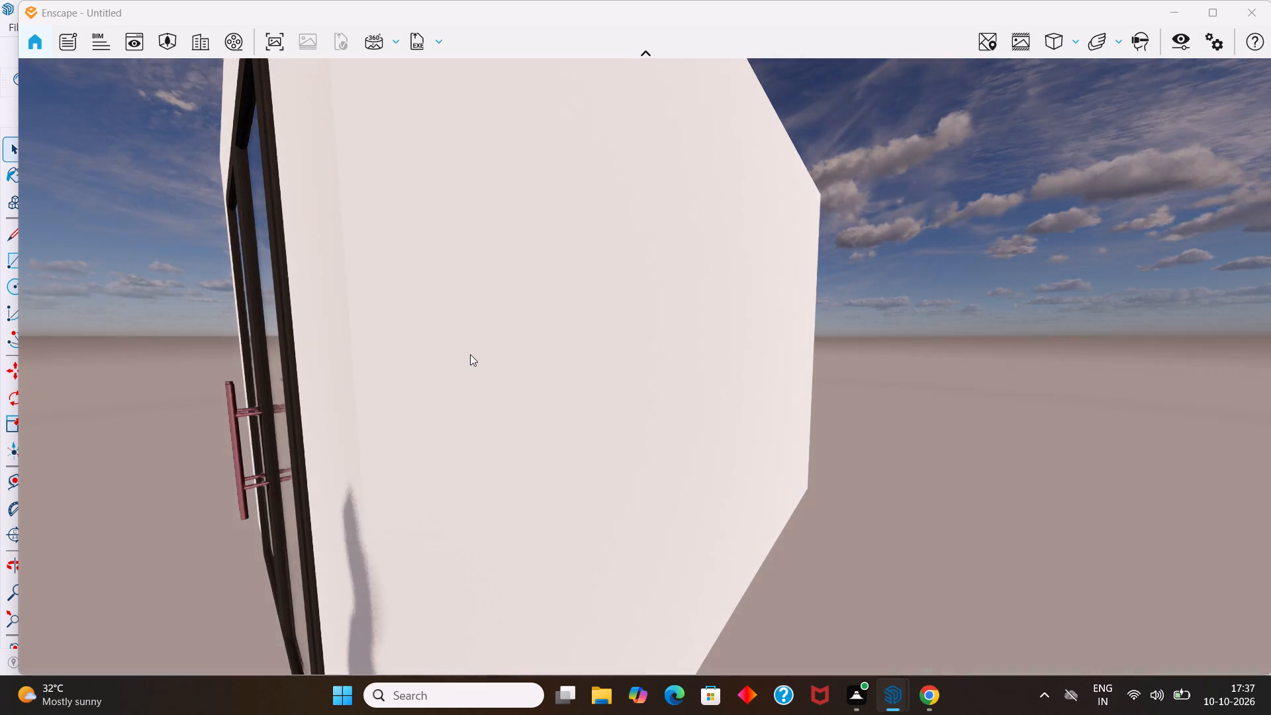
{"action": "middle_click_drag", "start_coordinate": [681, 354], "coordinate": [351, 371]}
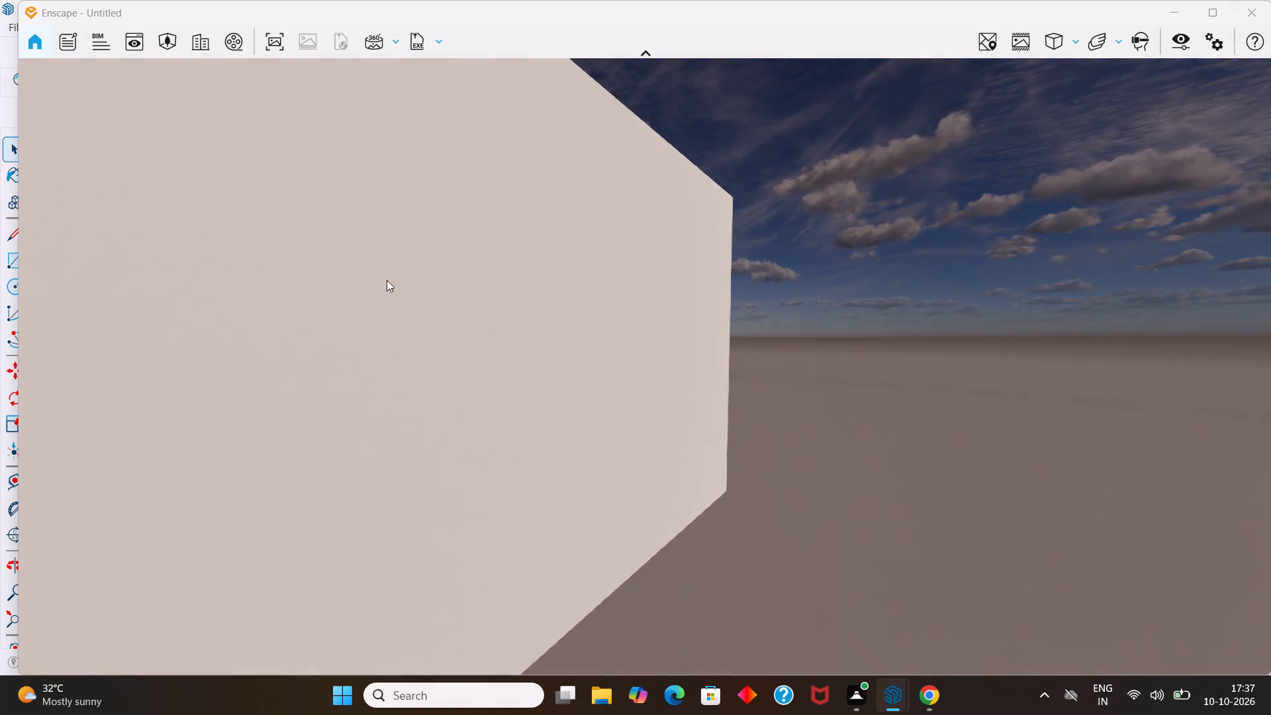
{"action": "scroll", "coordinate": [403, 262], "scroll_direction": "down", "scroll_amount": 6}
{"action": "scroll", "coordinate": [551, 220], "scroll_direction": "down", "scroll_amount": 5}
{"action": "middle_click_drag", "start_coordinate": [810, 378], "coordinate": [19, 263]}
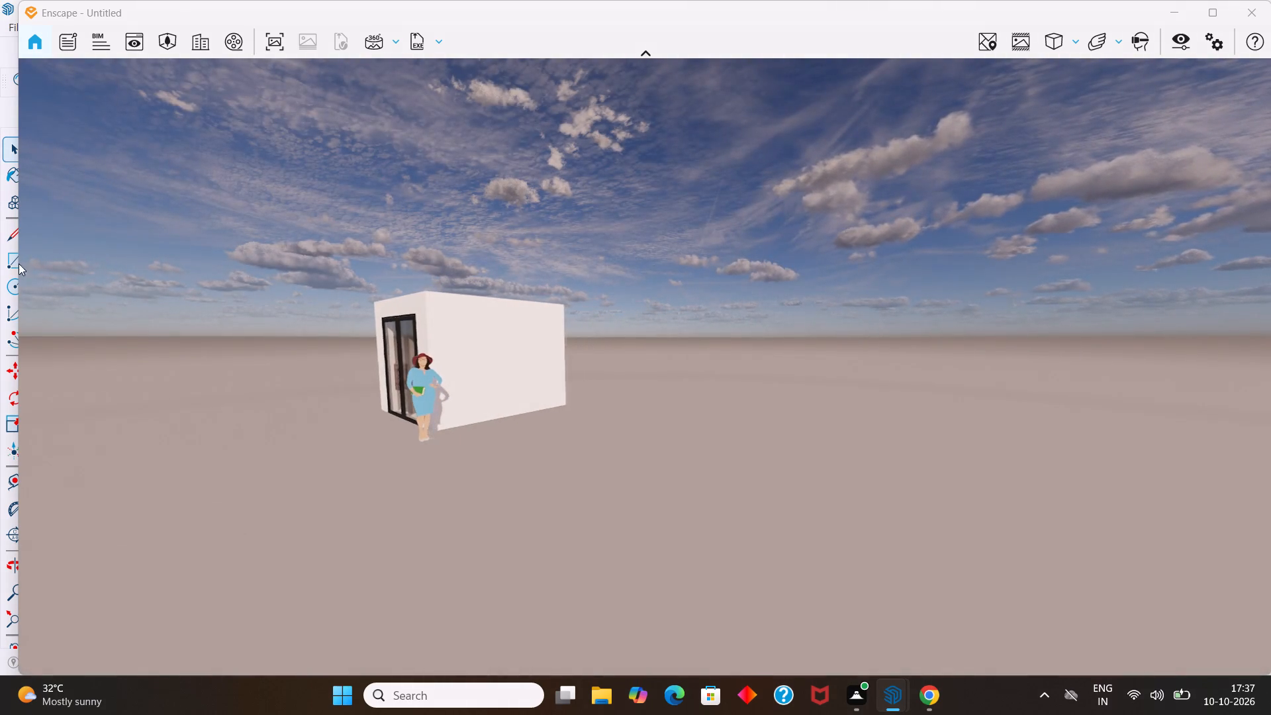
{"action": "middle_click_drag", "start_coordinate": [19, 263], "coordinate": [23, 260]}
{"action": "scroll", "coordinate": [1003, 269], "scroll_direction": "up", "scroll_amount": 1}
{"action": "scroll", "coordinate": [1004, 267], "scroll_direction": "down", "scroll_amount": 12}
{"action": "middle_click_drag", "start_coordinate": [1084, 307], "coordinate": [656, 403]}
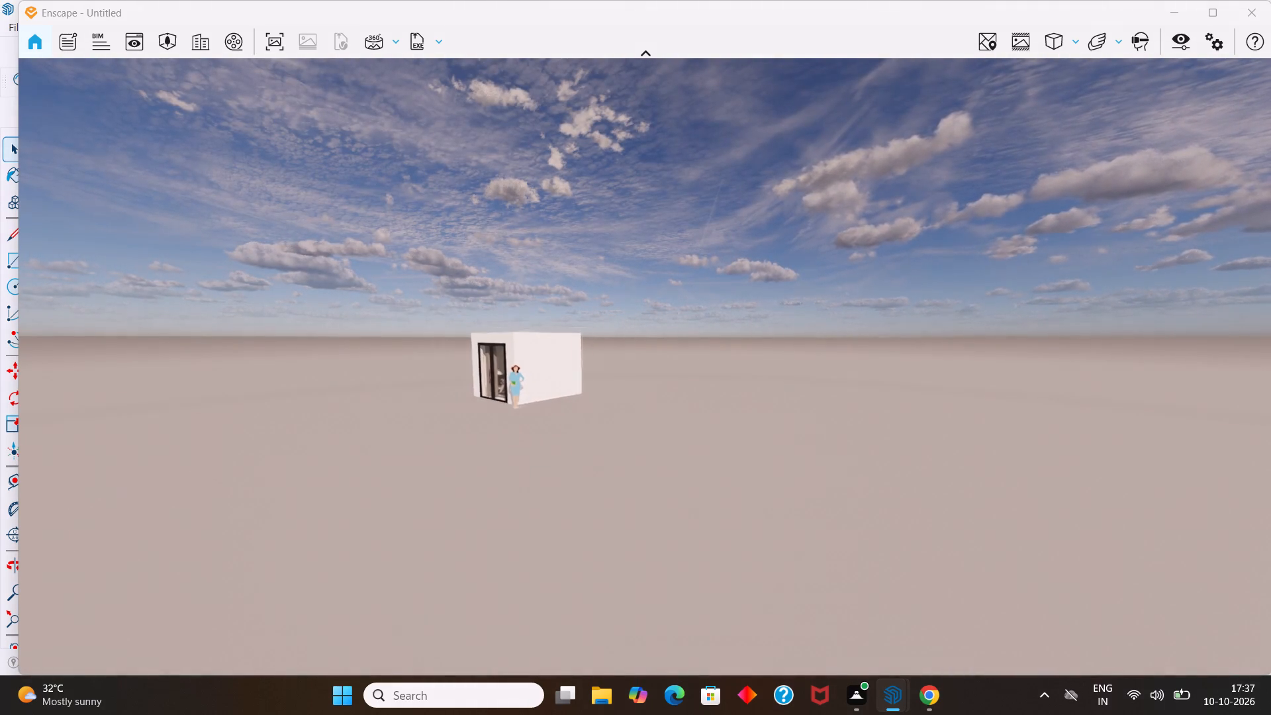
{"action": "middle_click_drag", "start_coordinate": [656, 403], "coordinate": [260, 409]}
{"action": "scroll", "coordinate": [943, 390], "scroll_direction": "up", "scroll_amount": 15}
{"action": "middle_click_drag", "start_coordinate": [880, 394], "coordinate": [722, 354]}
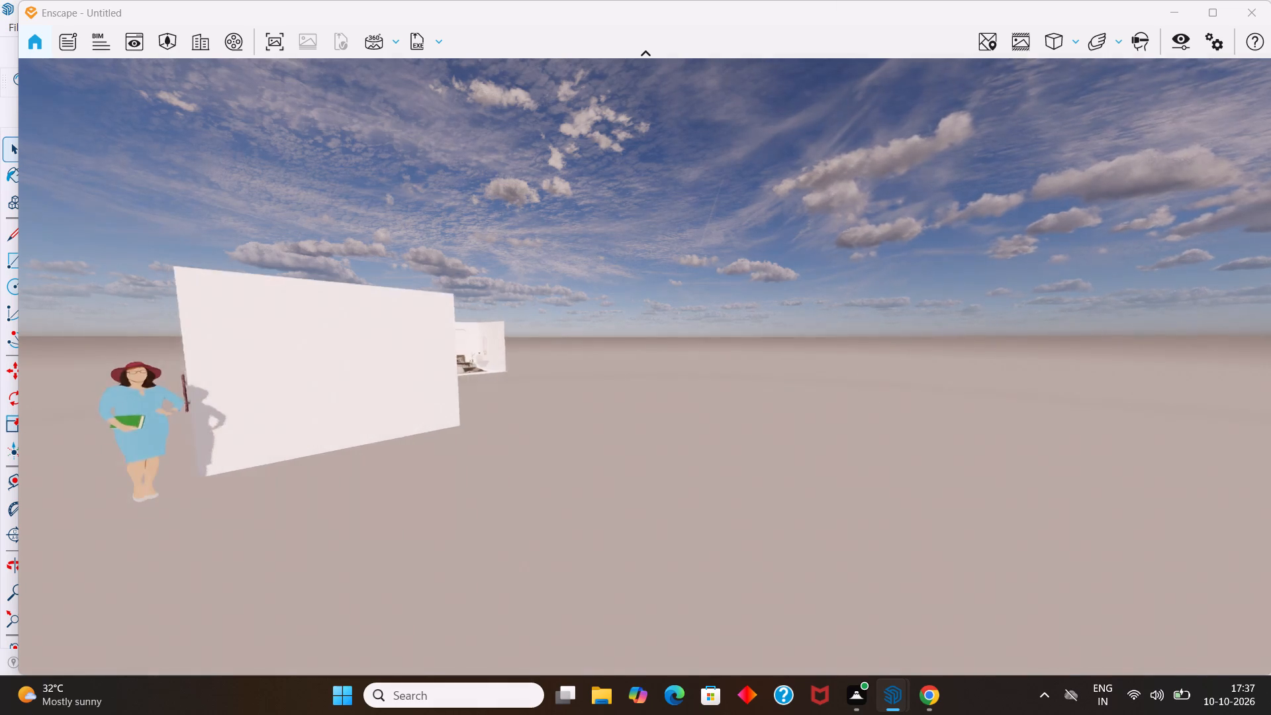
Raise the exterior camera above the roofline and keep shifting it sideways around the glazed-door corner.
{"action": "middle_click_drag", "start_coordinate": [722, 354], "coordinate": [1270, 674]}
{"action": "scroll", "coordinate": [763, 397], "scroll_direction": "up", "scroll_amount": 3}
{"action": "scroll", "coordinate": [798, 282], "scroll_direction": "down", "scroll_amount": 11}
{"action": "middle_click_drag", "start_coordinate": [896, 214], "coordinate": [646, 367]}
{"action": "scroll", "coordinate": [927, 264], "scroll_direction": "up", "scroll_amount": 1}
{"action": "scroll", "coordinate": [929, 265], "scroll_direction": "down", "scroll_amount": 2}
{"action": "middle_click_drag", "start_coordinate": [1004, 350], "coordinate": [688, 470]}
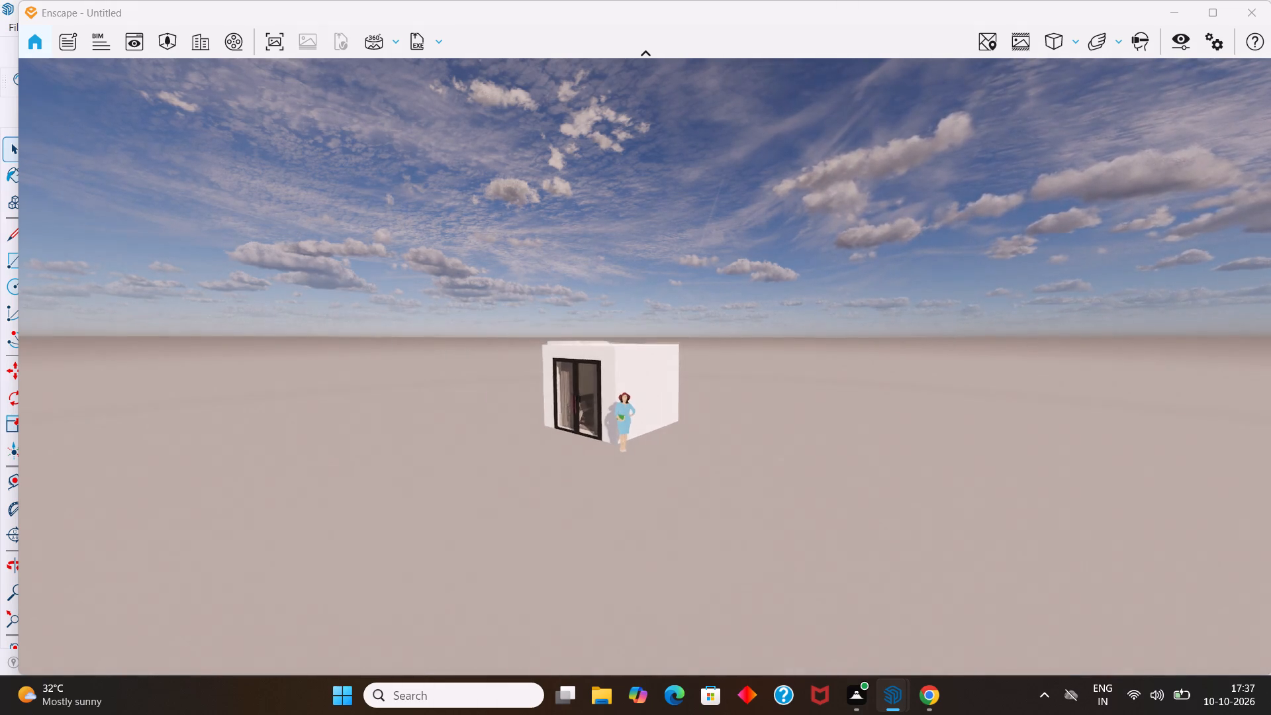
{"action": "middle_click_drag", "start_coordinate": [688, 470], "coordinate": [365, 471]}
{"action": "middle_click_drag", "start_coordinate": [1084, 356], "coordinate": [162, 661]}
{"action": "middle_click_drag", "start_coordinate": [1201, 343], "coordinate": [40, 403]}
{"action": "middle_click_drag", "start_coordinate": [1270, 316], "coordinate": [166, 361]}
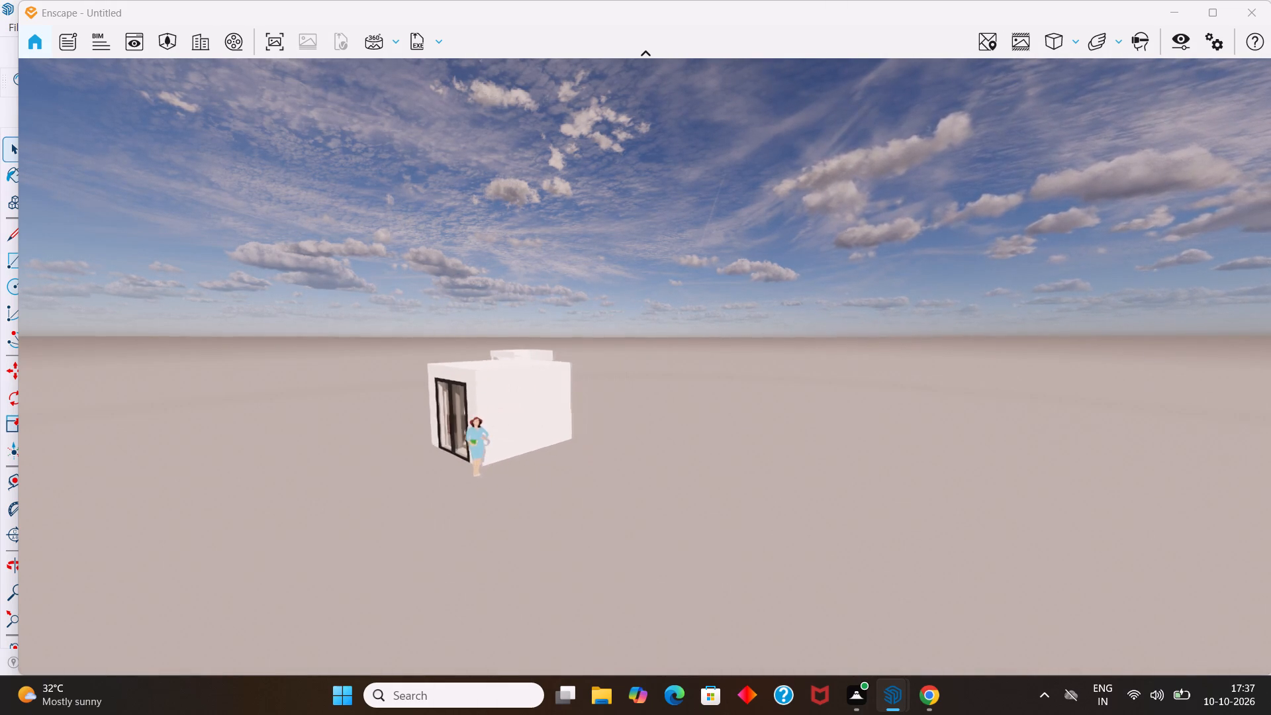
{"action": "middle_click_drag", "start_coordinate": [166, 361], "coordinate": [19, 304]}
{"action": "middle_click_drag", "start_coordinate": [1260, 220], "coordinate": [572, 204]}
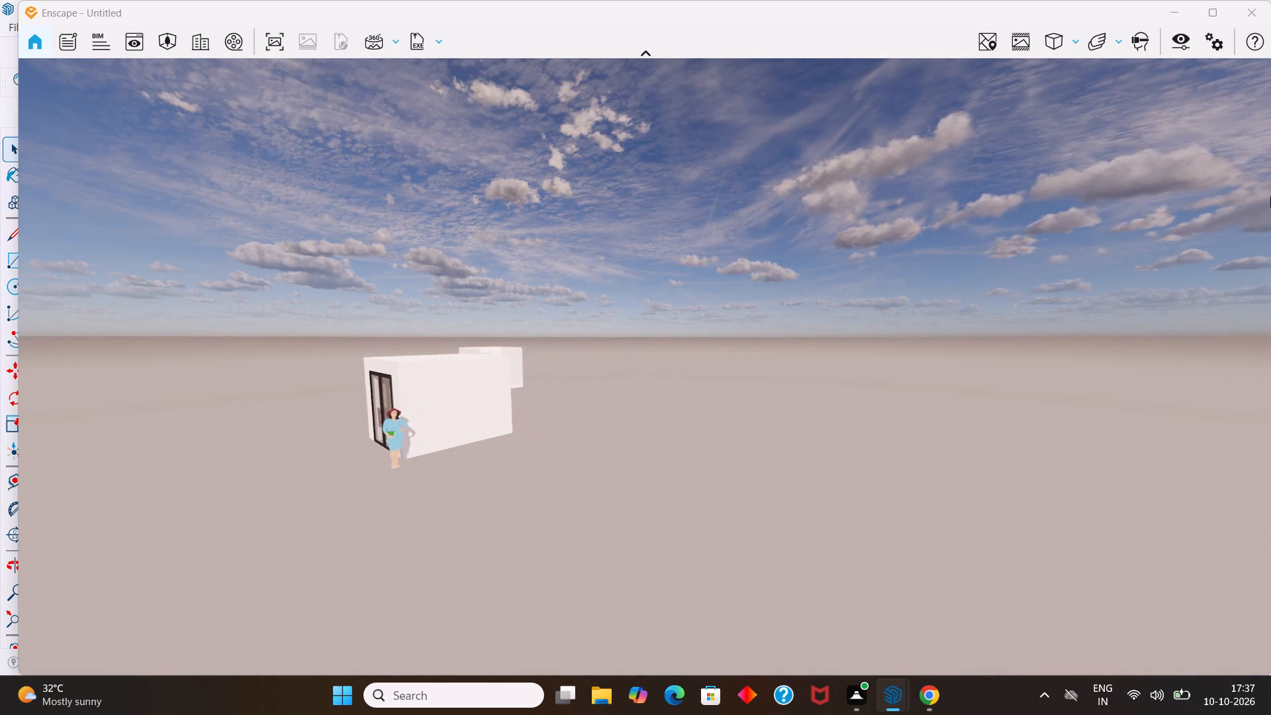
Move the camera forward through the blank side wall to get back into the bedroom.
{"action": "scroll", "coordinate": [1270, 201], "scroll_direction": "up", "scroll_amount": 10}
{"action": "middle_click", "coordinate": [1270, 252]}
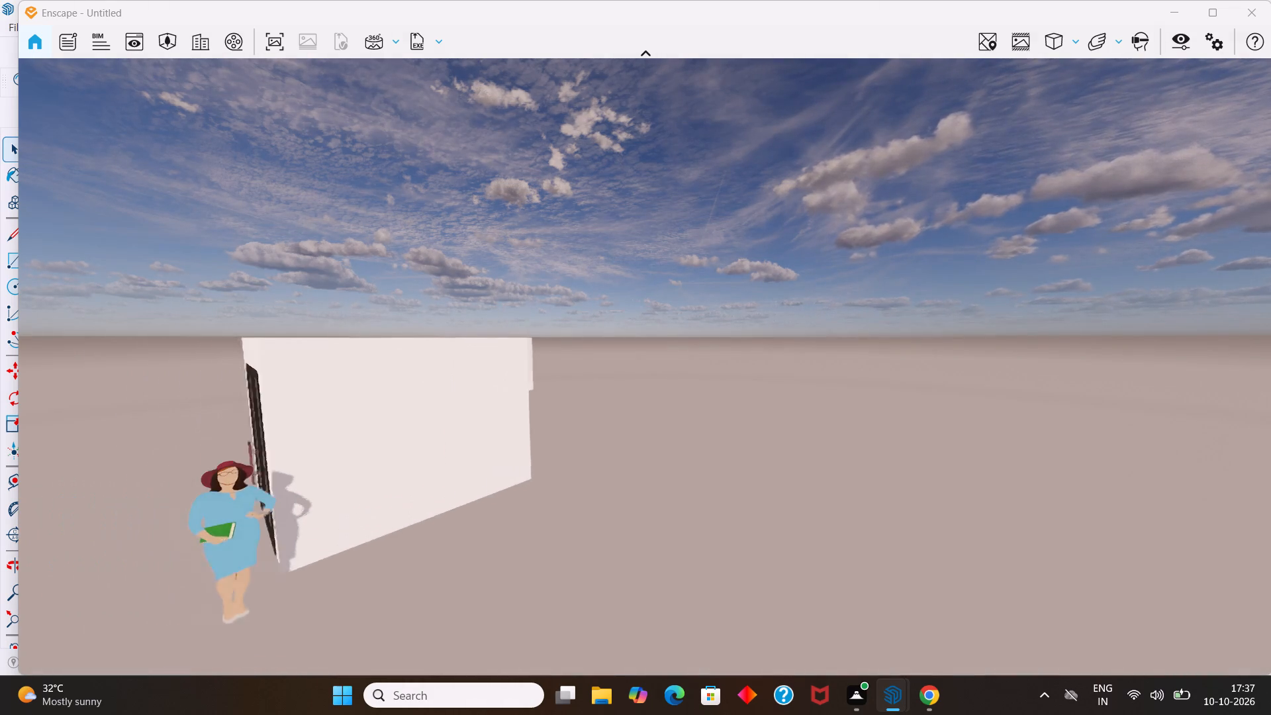
{"action": "scroll", "coordinate": [939, 383], "scroll_direction": "up", "scroll_amount": 7}
{"action": "middle_click_drag", "start_coordinate": [794, 342], "coordinate": [1270, 244]}
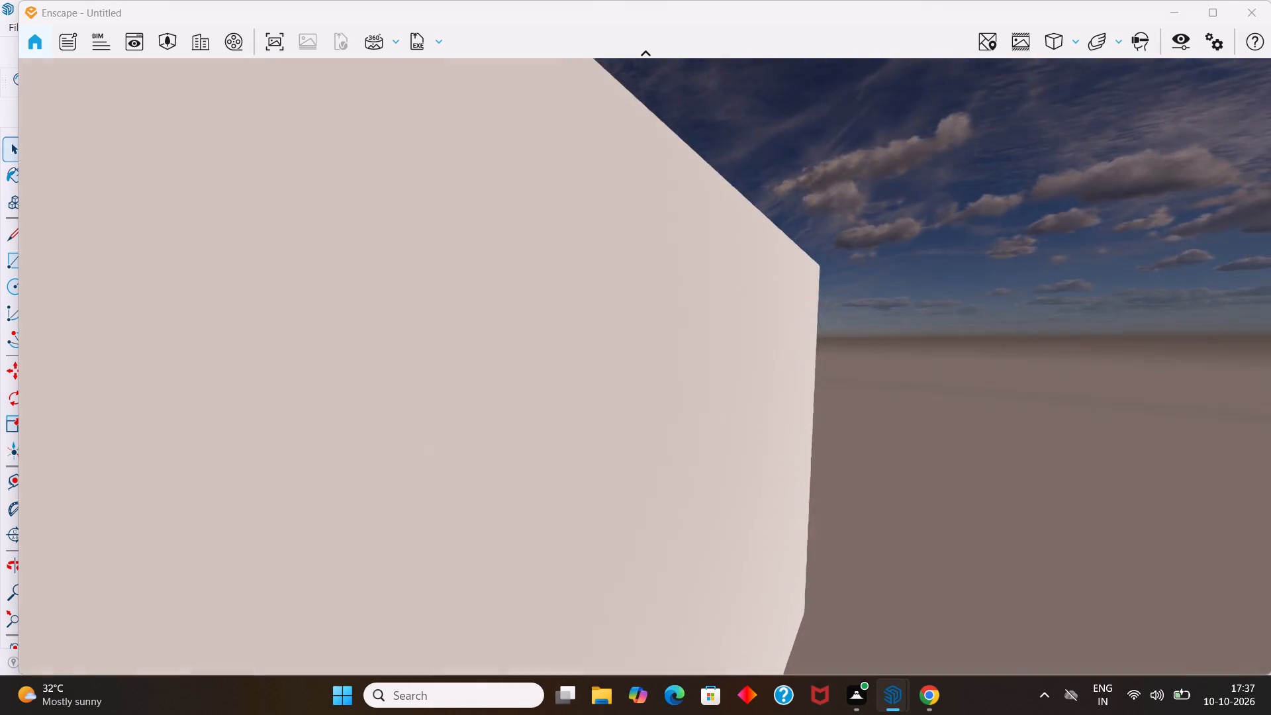
{"action": "middle_click_drag", "start_coordinate": [1270, 244], "coordinate": [1270, 245]}
{"action": "scroll", "coordinate": [451, 426], "scroll_direction": "up", "scroll_amount": 3}
{"action": "scroll", "coordinate": [561, 430], "scroll_direction": "down", "scroll_amount": 3}
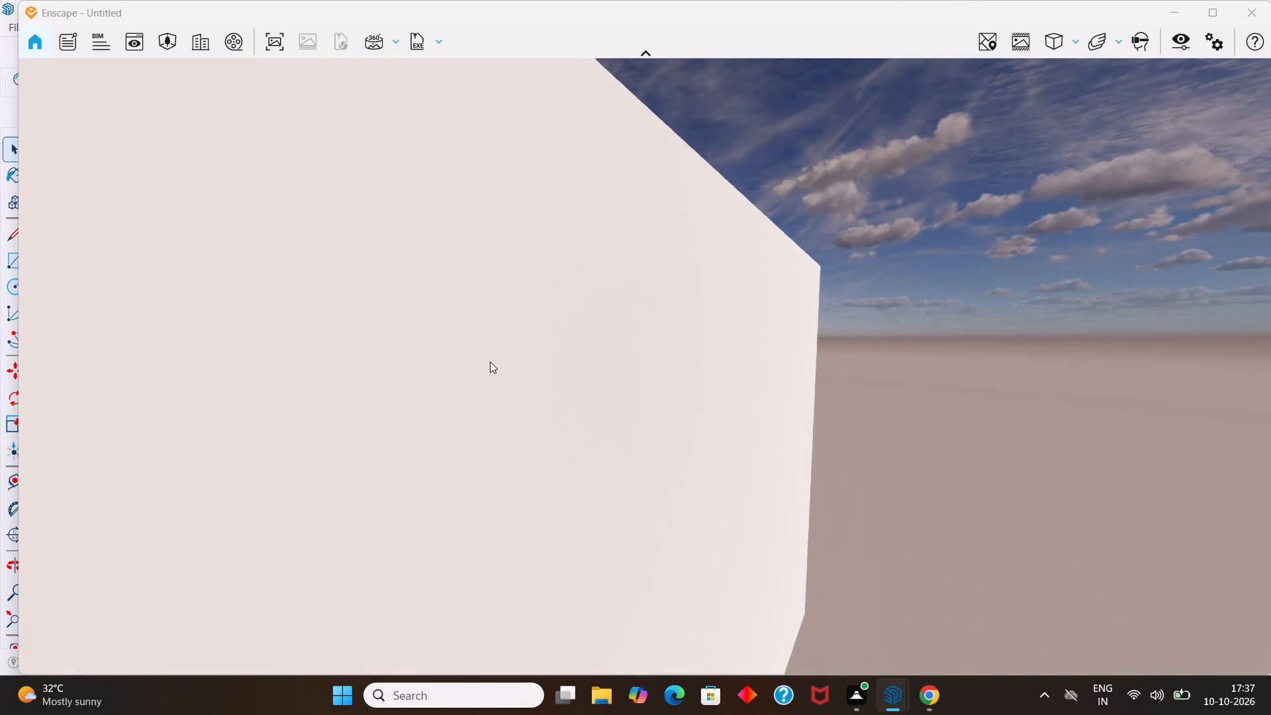
{"action": "scroll", "coordinate": [490, 361], "scroll_direction": "up", "scroll_amount": 2}
Turn and tilt the camera inside the bedroom to view the ceiling fan, lit ceiling, fluted panel and mirror.
{"action": "middle_click_drag", "start_coordinate": [491, 360], "coordinate": [618, 267]}
{"action": "left_click_drag", "start_coordinate": [491, 359], "coordinate": [618, 267]}
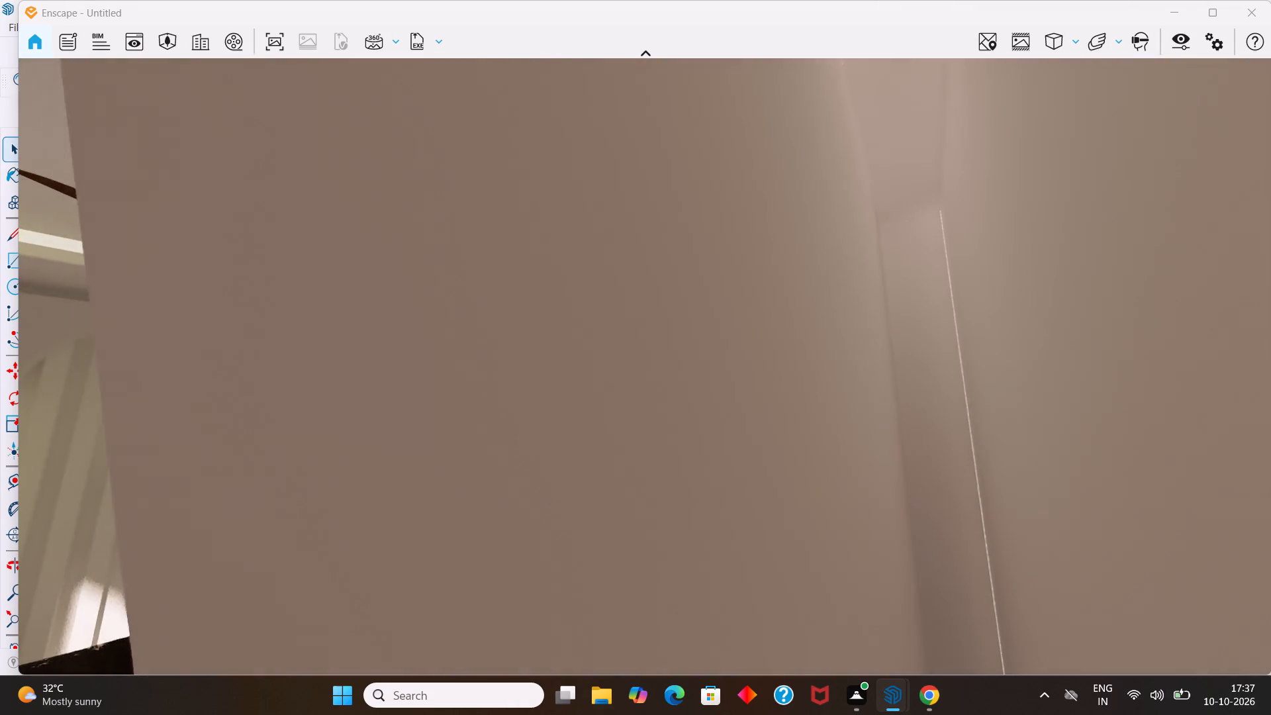
{"action": "left_click_drag", "start_coordinate": [618, 267], "coordinate": [609, 265]}
{"action": "middle_click_drag", "start_coordinate": [618, 267], "coordinate": [645, 365]}
{"action": "scroll", "coordinate": [651, 330], "scroll_direction": "up", "scroll_amount": 1}
{"action": "middle_click_drag", "start_coordinate": [563, 292], "coordinate": [643, 359]}
{"action": "left_click_drag", "start_coordinate": [643, 359], "coordinate": [643, 359]}
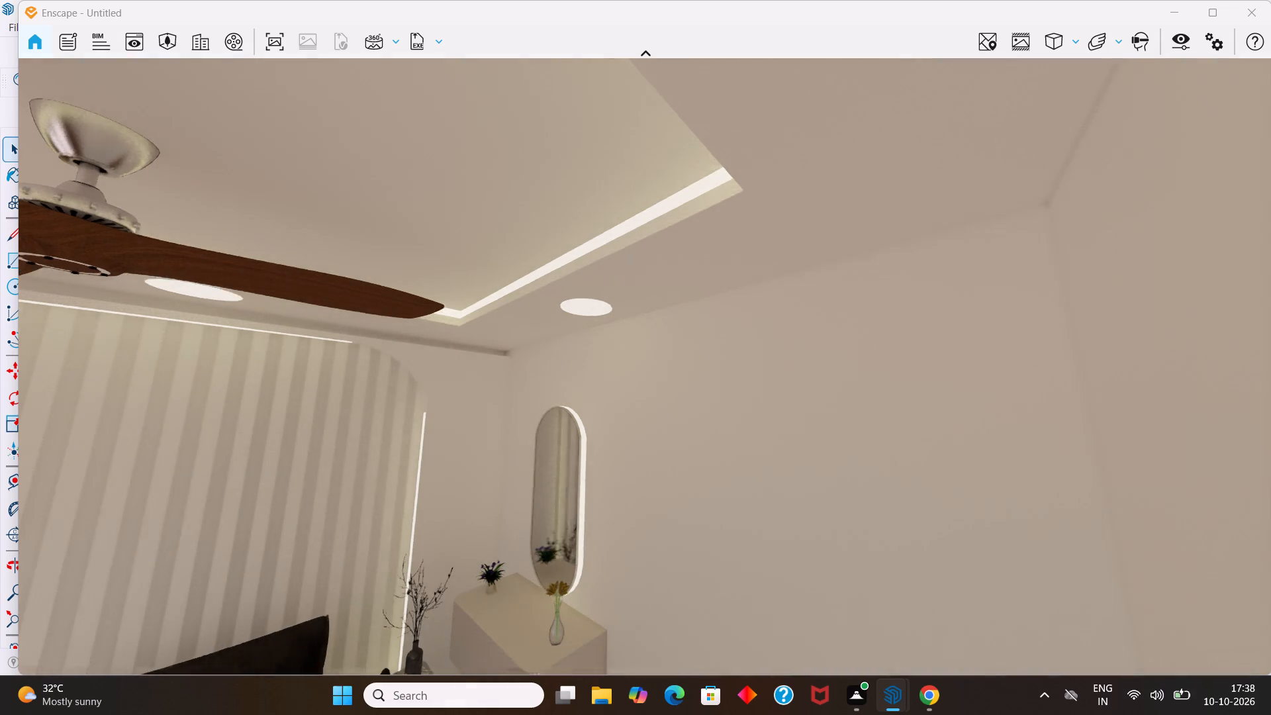
{"action": "middle_click_drag", "start_coordinate": [643, 359], "coordinate": [552, 401]}
{"action": "left_click_drag", "start_coordinate": [643, 359], "coordinate": [552, 401]}
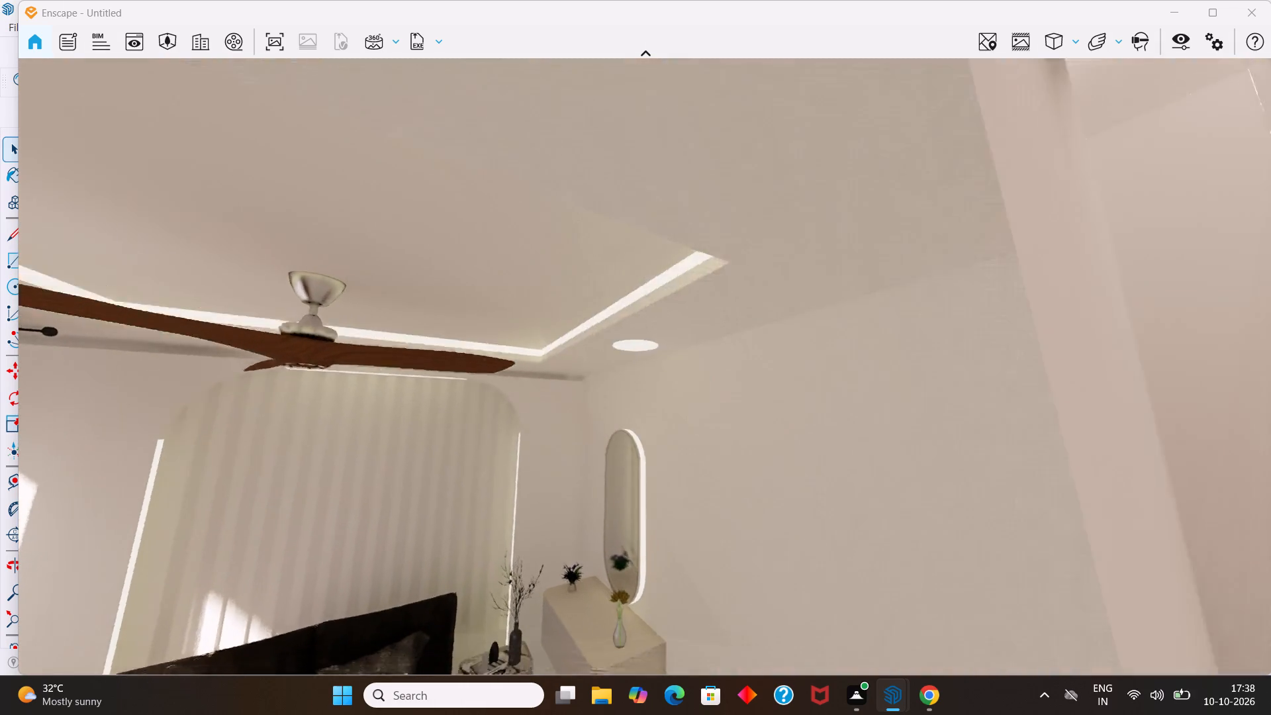
{"action": "left_click_drag", "start_coordinate": [552, 401], "coordinate": [591, 493]}
{"action": "middle_click_drag", "start_coordinate": [552, 401], "coordinate": [643, 363]}
Back the camera out of the bedroom to a distance and adjust its height against the building.
{"action": "scroll", "coordinate": [551, 267], "scroll_direction": "down", "scroll_amount": 1}
{"action": "scroll", "coordinate": [709, 503], "scroll_direction": "down", "scroll_amount": 1}
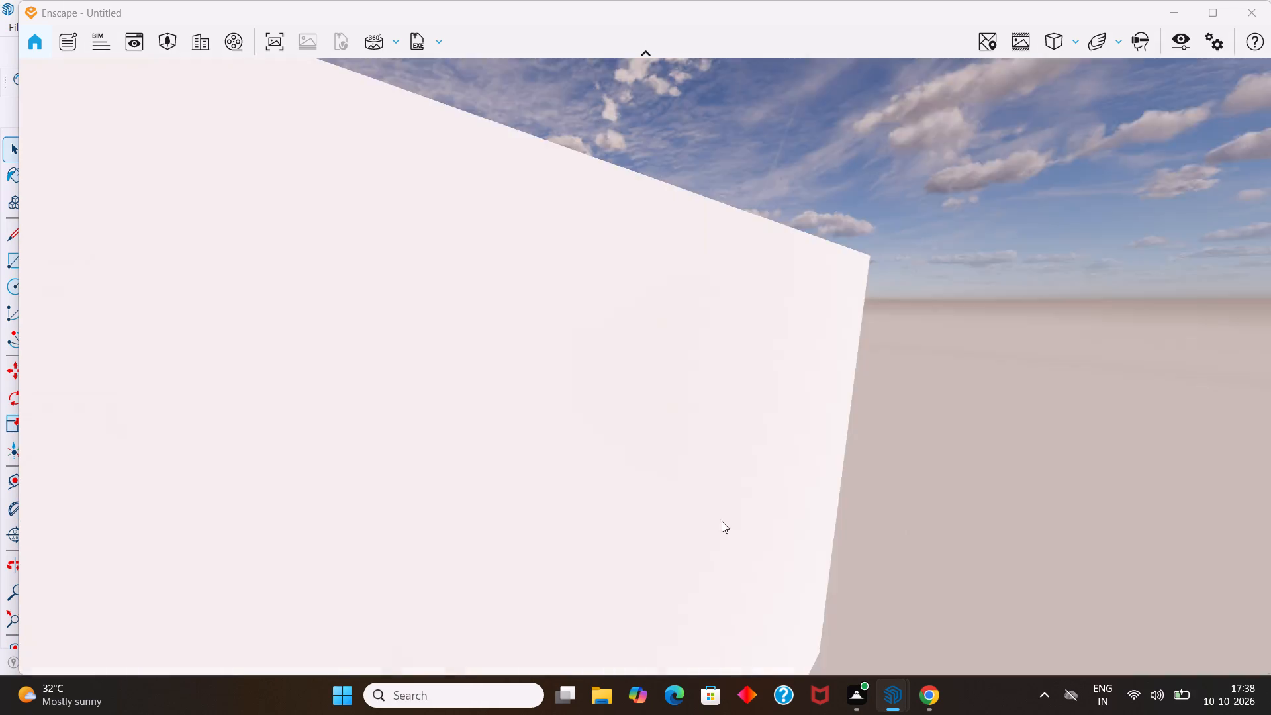
{"action": "scroll", "coordinate": [722, 521], "scroll_direction": "down", "scroll_amount": 1}
{"action": "scroll", "coordinate": [490, 546], "scroll_direction": "down", "scroll_amount": 1}
{"action": "scroll", "coordinate": [447, 493], "scroll_direction": "down", "scroll_amount": 3}
{"action": "scroll", "coordinate": [588, 632], "scroll_direction": "up", "scroll_amount": 2}
{"action": "scroll", "coordinate": [458, 516], "scroll_direction": "down", "scroll_amount": 5}
{"action": "middle_click_drag", "start_coordinate": [618, 550], "coordinate": [542, 89]}
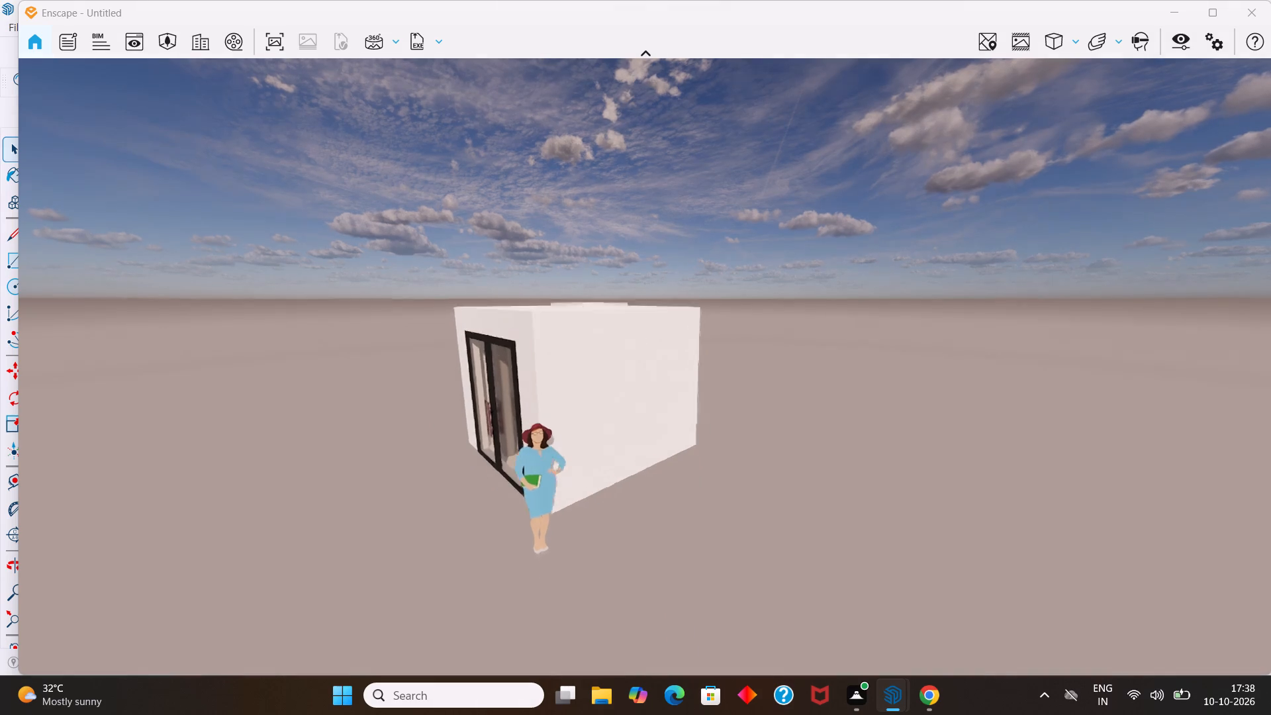
{"action": "middle_click_drag", "start_coordinate": [542, 89], "coordinate": [481, 58]}
Move the camera past the standing figure and through the wall to a bedroom view of bed, fan and mirror.
{"action": "scroll", "coordinate": [509, 58], "scroll_direction": "up", "scroll_amount": 3}
{"action": "scroll", "coordinate": [506, 327], "scroll_direction": "up", "scroll_amount": 1}
{"action": "scroll", "coordinate": [496, 274], "scroll_direction": "up", "scroll_amount": 1}
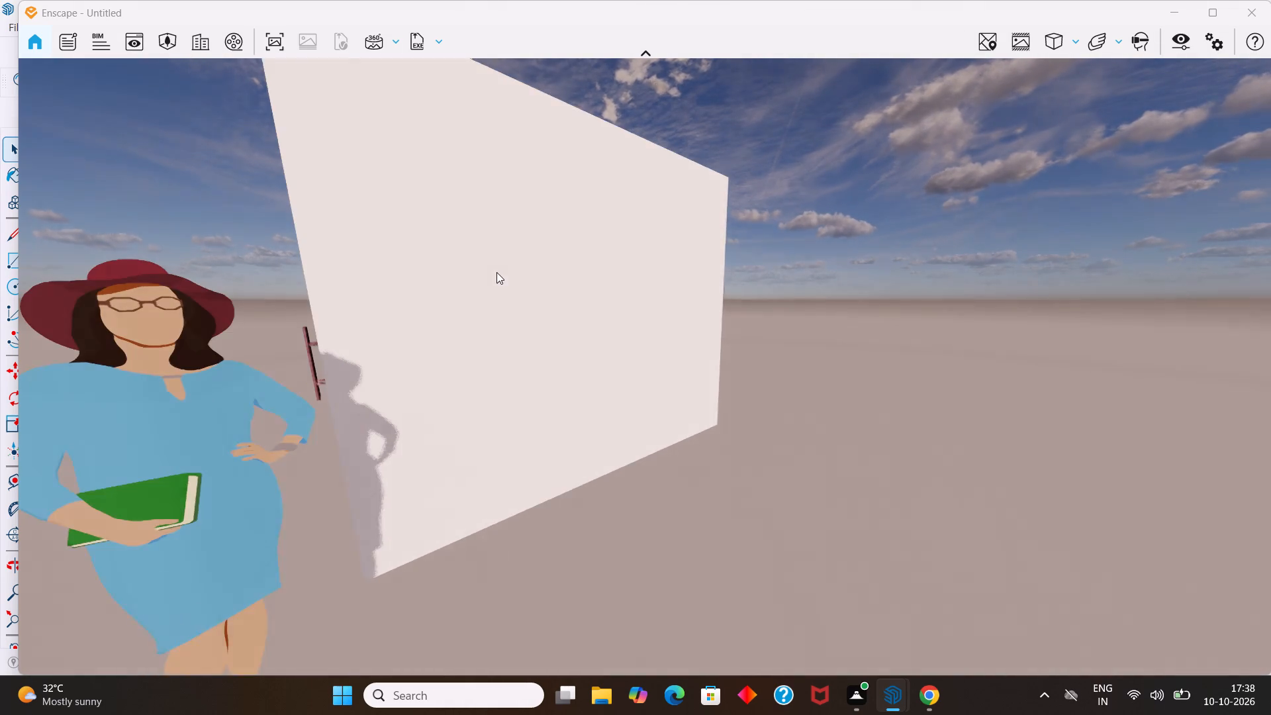
{"action": "scroll", "coordinate": [498, 238], "scroll_direction": "up", "scroll_amount": 1}
{"action": "middle_click_drag", "start_coordinate": [508, 235], "coordinate": [1002, 604]}
{"action": "scroll", "coordinate": [534, 238], "scroll_direction": "up", "scroll_amount": 1}
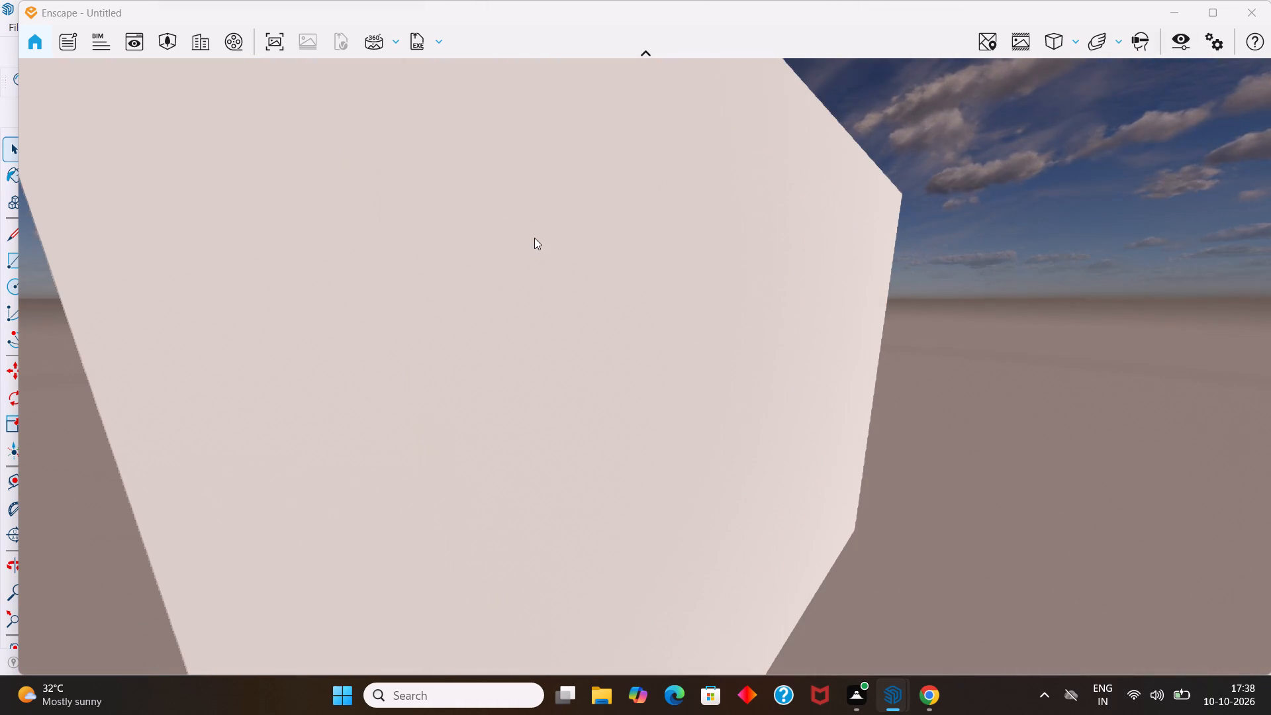
{"action": "scroll", "coordinate": [534, 238], "scroll_direction": "up", "scroll_amount": 1}
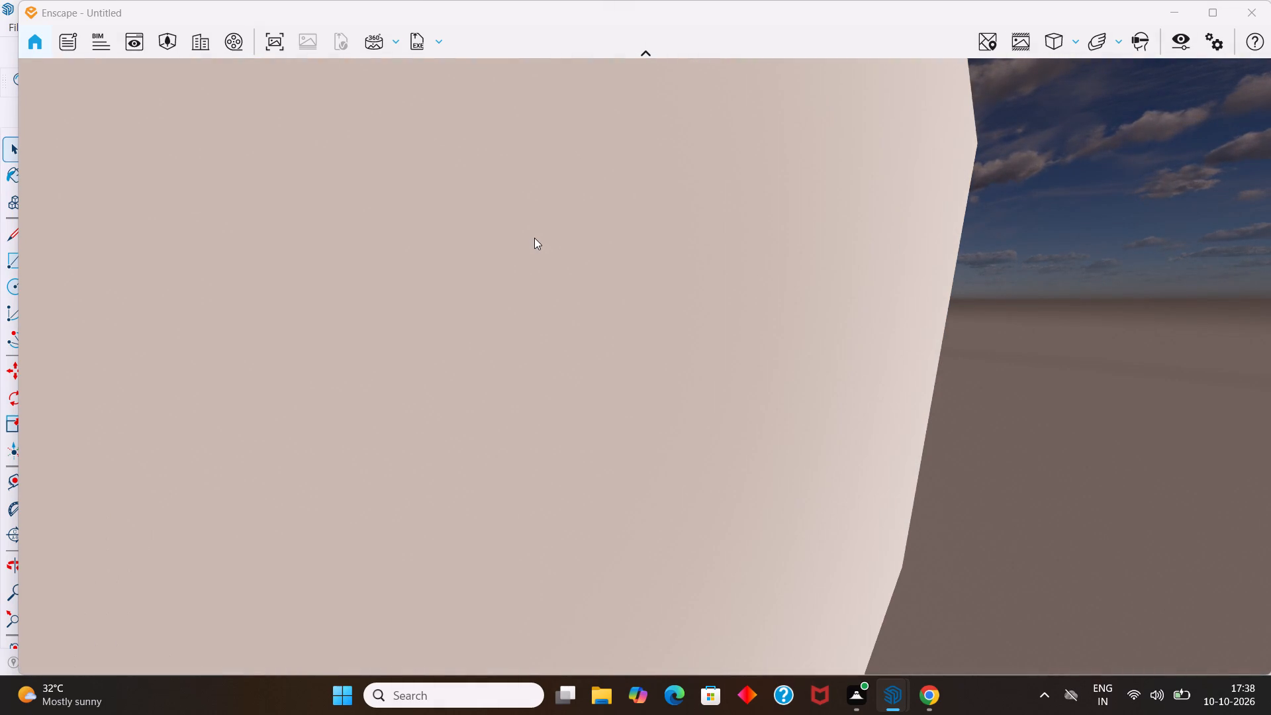
{"action": "scroll", "coordinate": [534, 238], "scroll_direction": "up", "scroll_amount": 1}
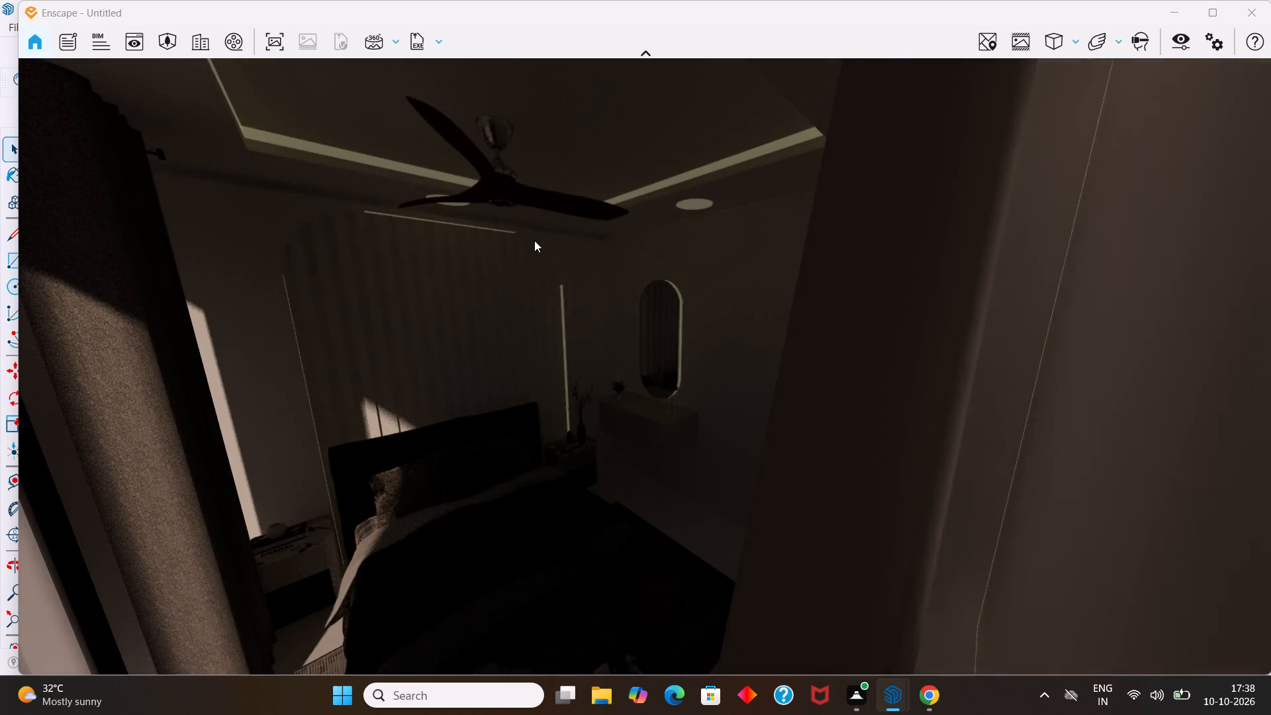
{"action": "scroll", "coordinate": [534, 238], "scroll_direction": "up", "scroll_amount": 1}
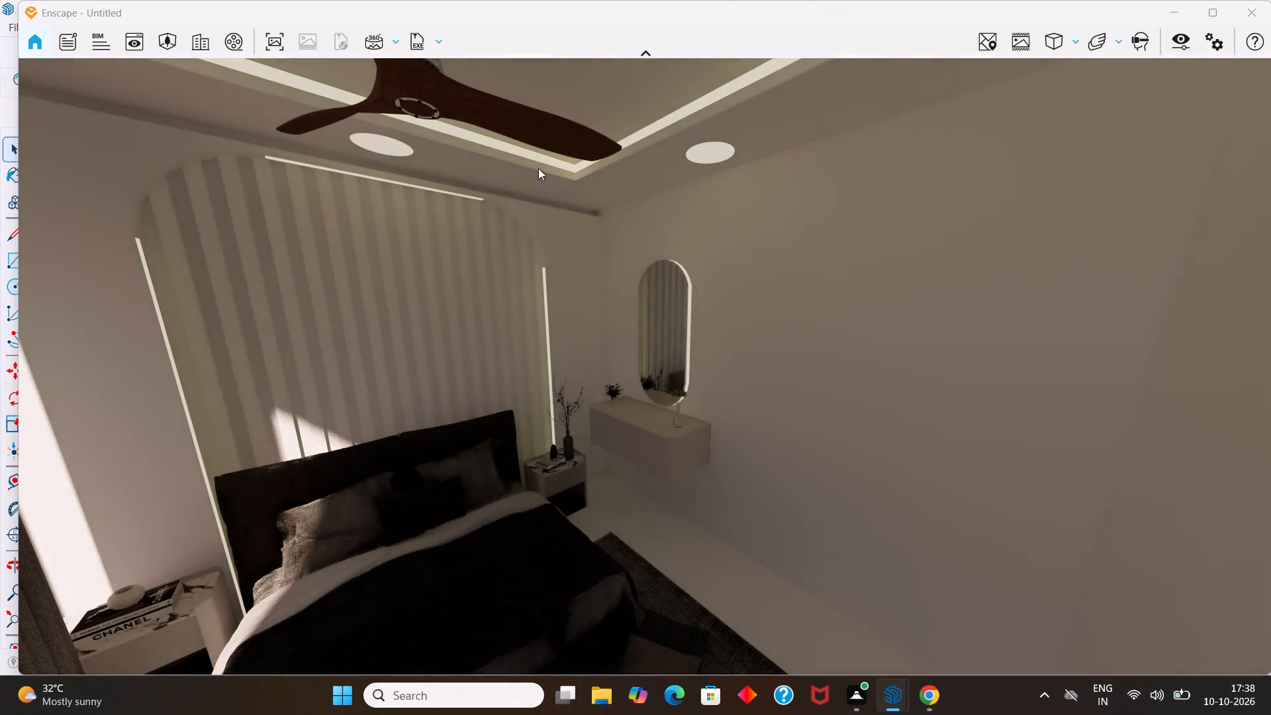
Turn the interior camera towards the window so the curtain, bed, fan and floating console share the frame.
{"action": "middle_click_drag", "start_coordinate": [538, 168], "coordinate": [577, 418]}
{"action": "left_click_drag", "start_coordinate": [630, 359], "coordinate": [577, 418]}
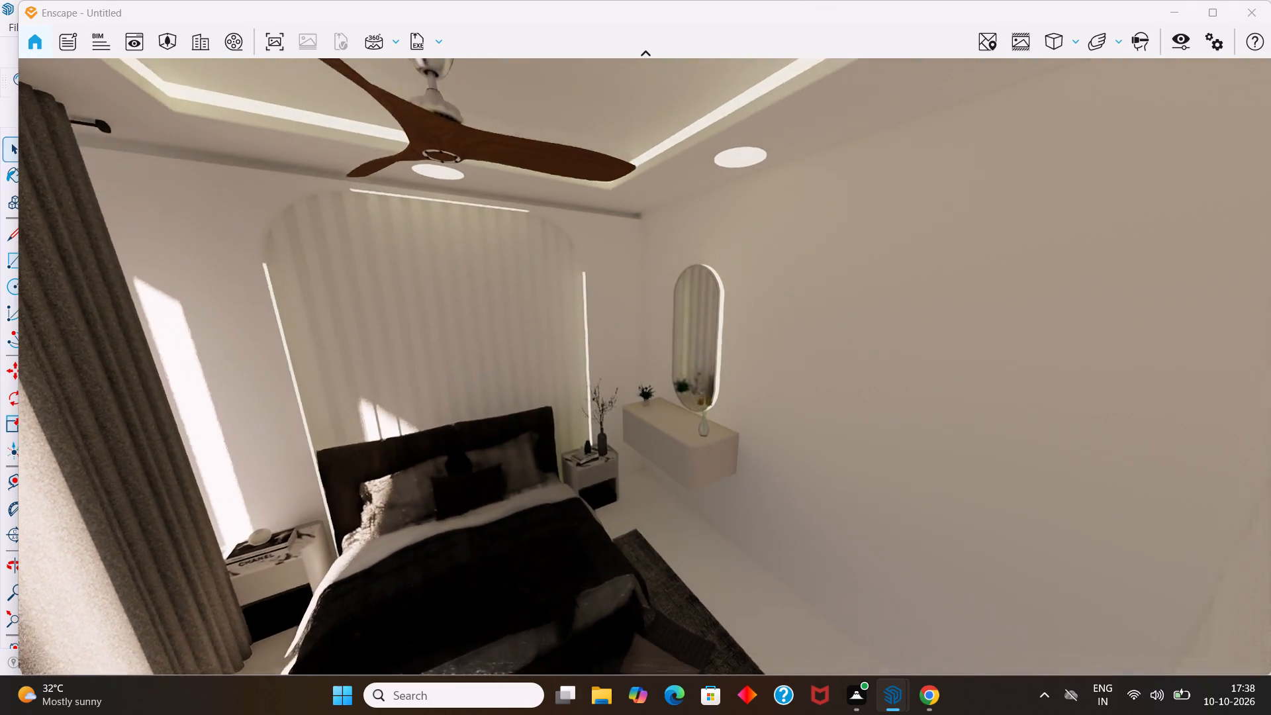
{"action": "middle_click_drag", "start_coordinate": [577, 418], "coordinate": [430, 334]}
{"action": "left_click_drag", "start_coordinate": [577, 418], "coordinate": [430, 334]}
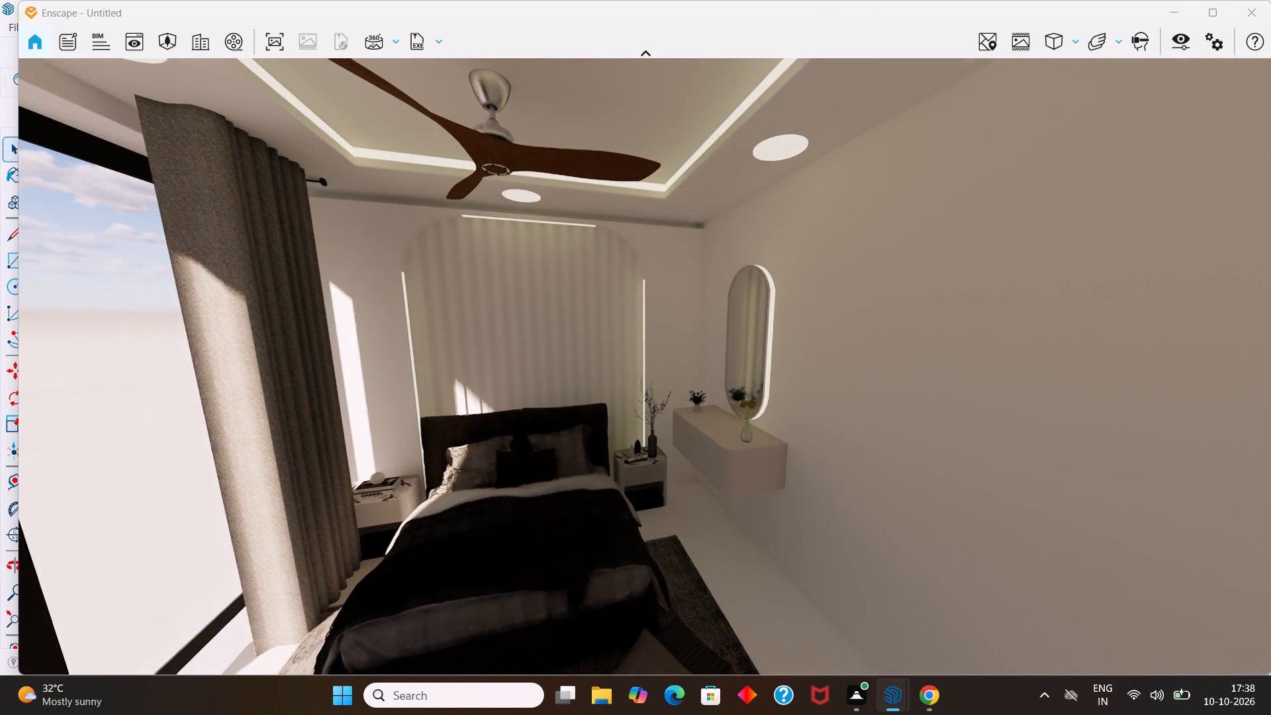
{"action": "middle_click_drag", "start_coordinate": [430, 334], "coordinate": [387, 350]}
{"action": "left_click_drag", "start_coordinate": [430, 334], "coordinate": [387, 350]}
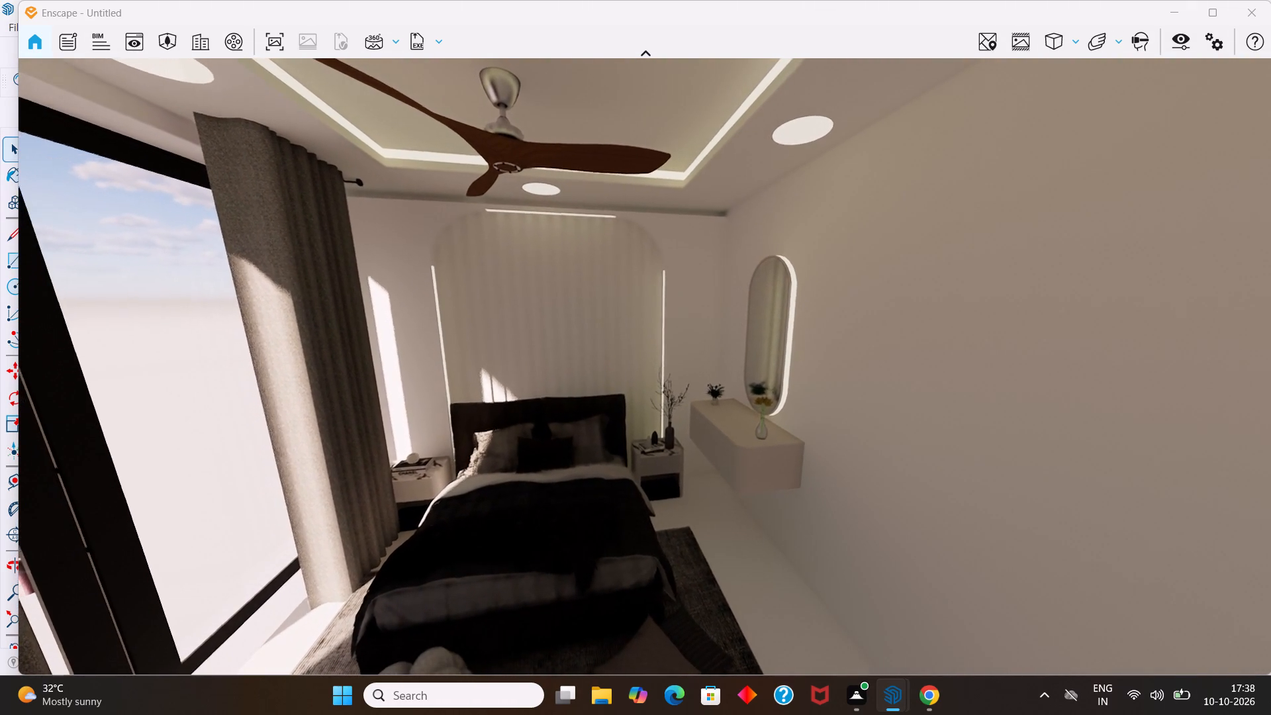
{"action": "left_click_drag", "start_coordinate": [387, 350], "coordinate": [422, 439]}
{"action": "middle_click_drag", "start_coordinate": [387, 350], "coordinate": [645, 364]}
Pull the camera back through the wall, re-aim it and re-enter for a wider view from the foot of the bed.
{"action": "scroll", "coordinate": [422, 440], "scroll_direction": "down", "scroll_amount": 1}
{"action": "left_click_drag", "start_coordinate": [645, 369], "coordinate": [645, 364]}
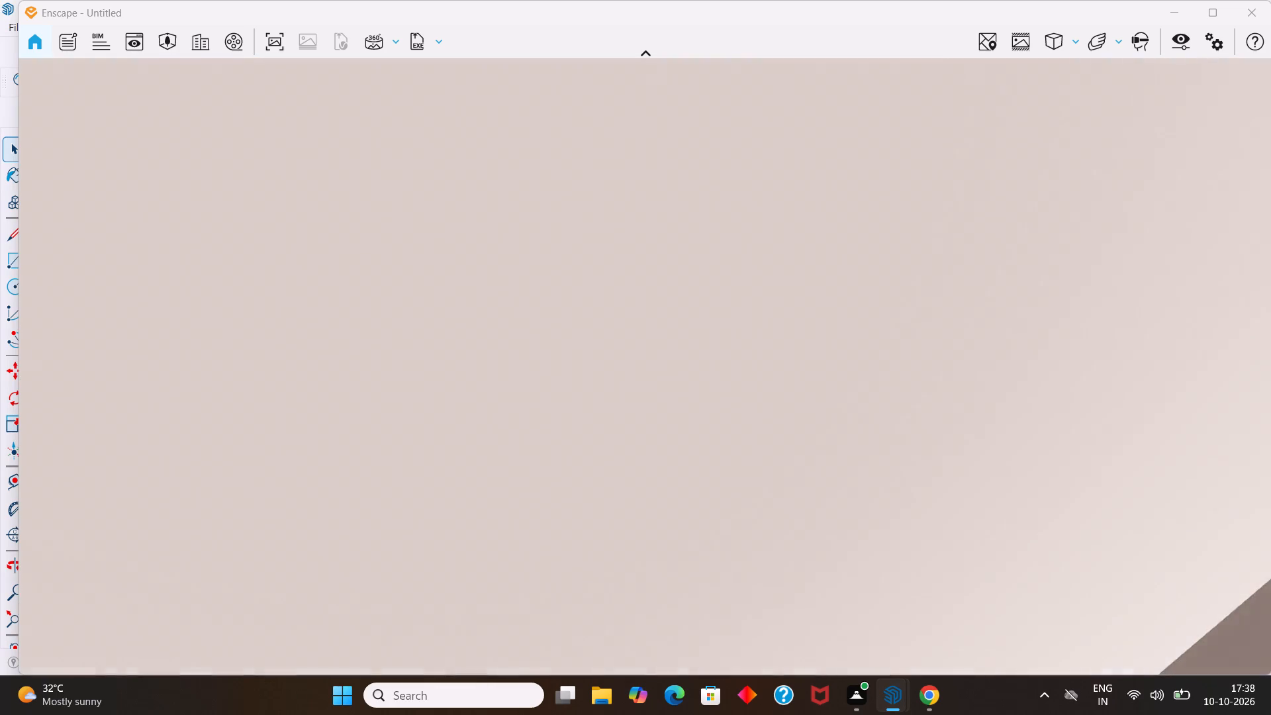
{"action": "left_click_drag", "start_coordinate": [645, 364], "coordinate": [650, 315]}
{"action": "middle_click_drag", "start_coordinate": [645, 364], "coordinate": [645, 321]}
{"action": "left_click_drag", "start_coordinate": [645, 340], "coordinate": [645, 321]}
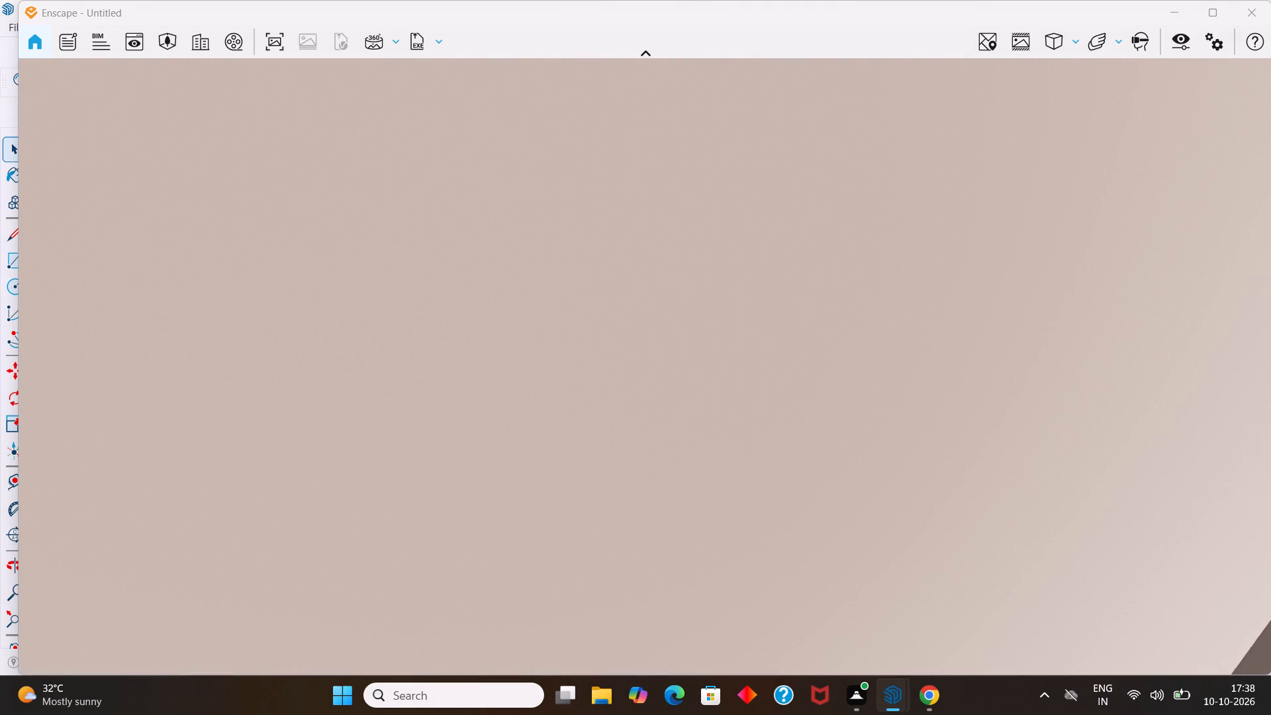
{"action": "left_click_drag", "start_coordinate": [645, 321], "coordinate": [645, 297]}
{"action": "middle_click_drag", "start_coordinate": [645, 321], "coordinate": [538, 165]}
{"action": "scroll", "coordinate": [645, 305], "scroll_direction": "up", "scroll_amount": 2}
{"action": "scroll", "coordinate": [538, 165], "scroll_direction": "down", "scroll_amount": 2}
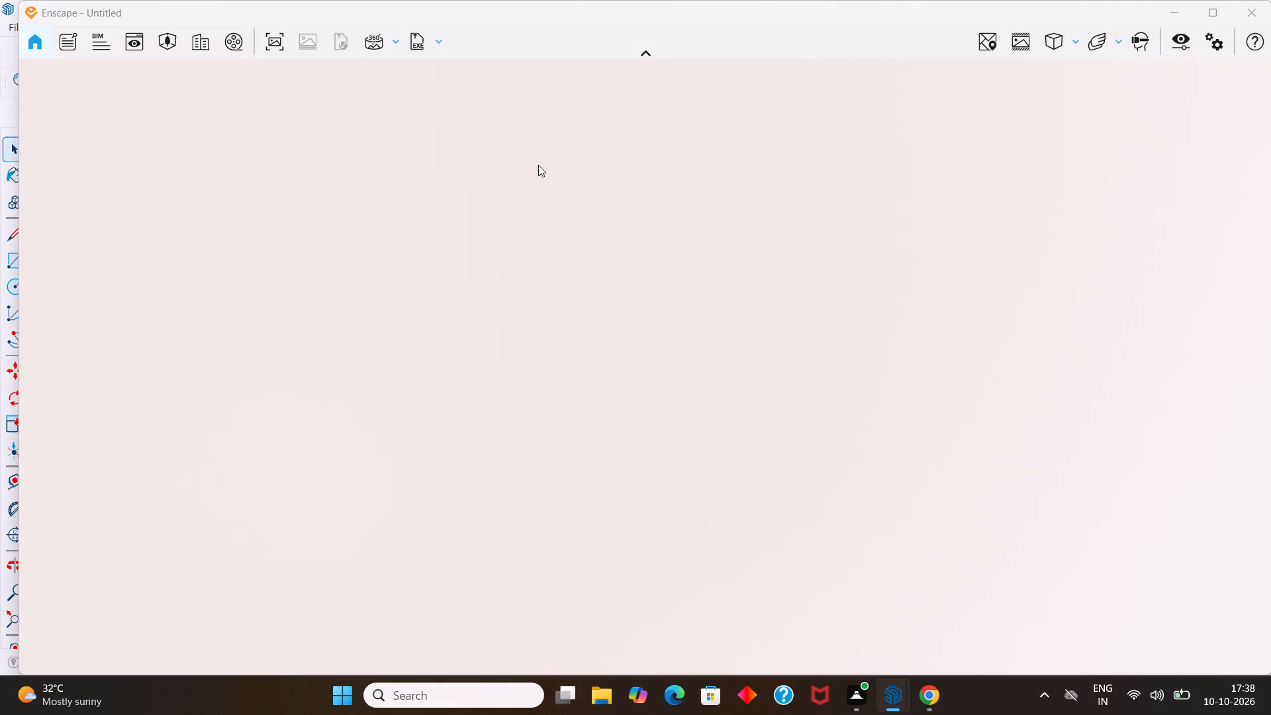
{"action": "middle_click_drag", "start_coordinate": [538, 165], "coordinate": [647, 354]}
{"action": "scroll", "coordinate": [538, 165], "scroll_direction": "up", "scroll_amount": 1}
{"action": "left_click_drag", "start_coordinate": [538, 165], "coordinate": [647, 354]}
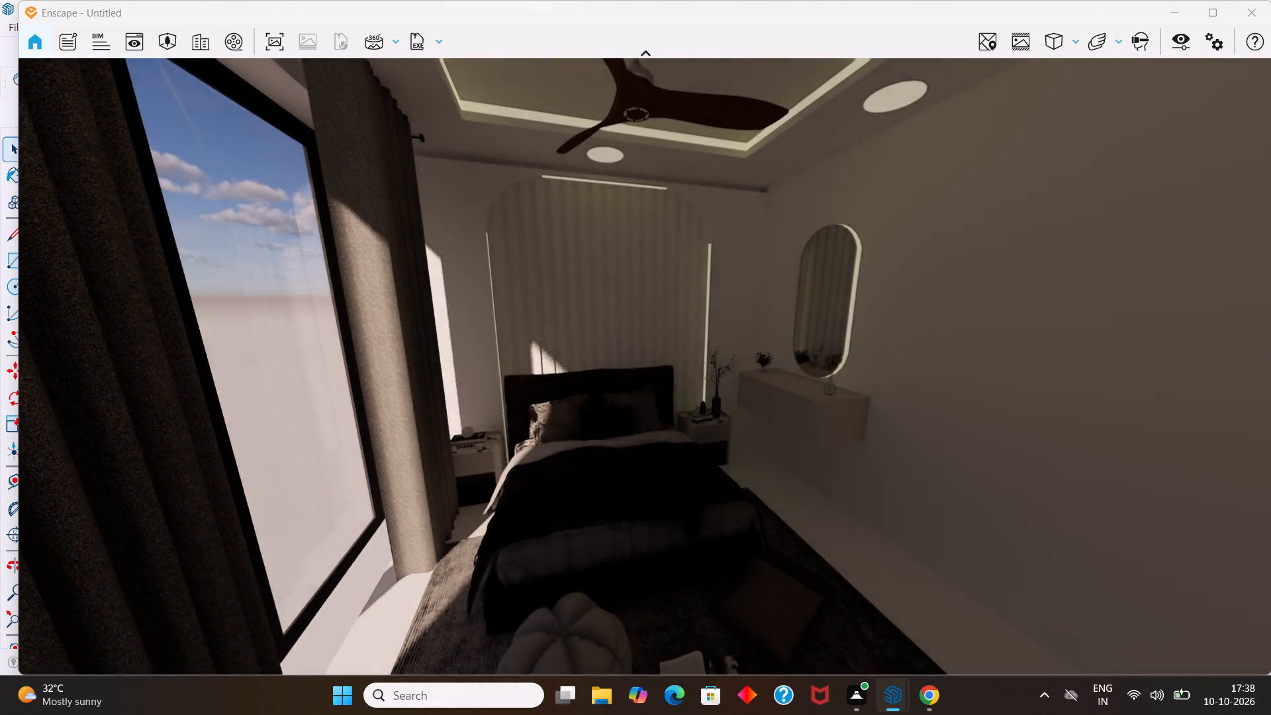
Fine-tune the camera's distance, angle and height to frame the bed, full fan, lit ceiling, curtain and mirror.
{"action": "left_click_drag", "start_coordinate": [647, 354], "coordinate": [641, 338]}
{"action": "middle_click_drag", "start_coordinate": [647, 354], "coordinate": [644, 366]}
{"action": "scroll", "coordinate": [540, 165], "scroll_direction": "up", "scroll_amount": 1}
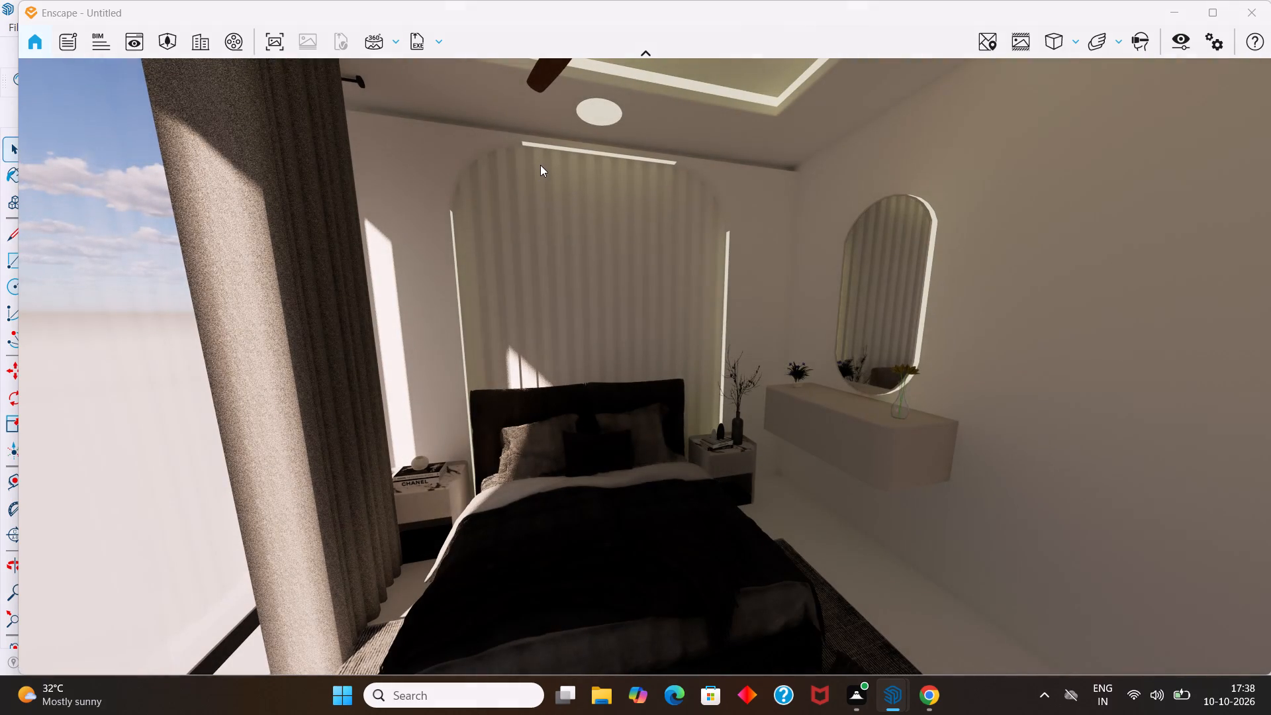
{"action": "middle_click_drag", "start_coordinate": [545, 167], "coordinate": [645, 359]}
{"action": "left_click_drag", "start_coordinate": [645, 379], "coordinate": [608, 371]}
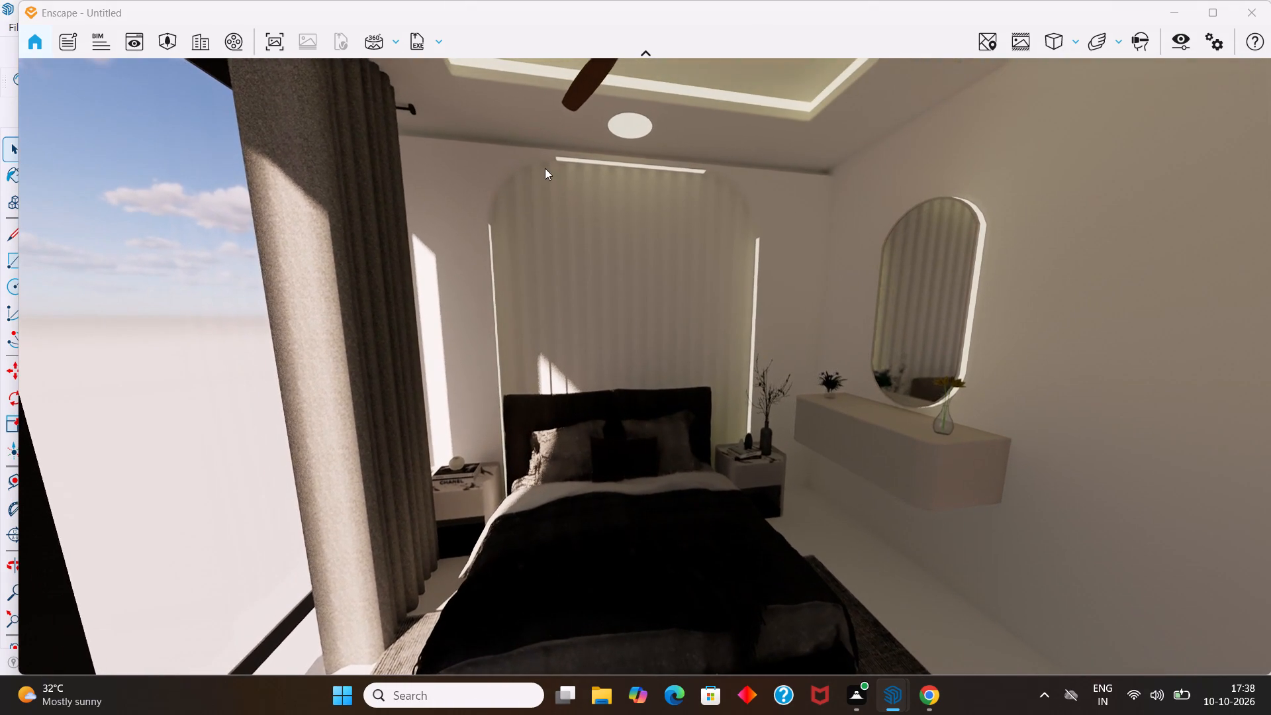
{"action": "scroll", "coordinate": [547, 175], "scroll_direction": "down", "scroll_amount": 1}
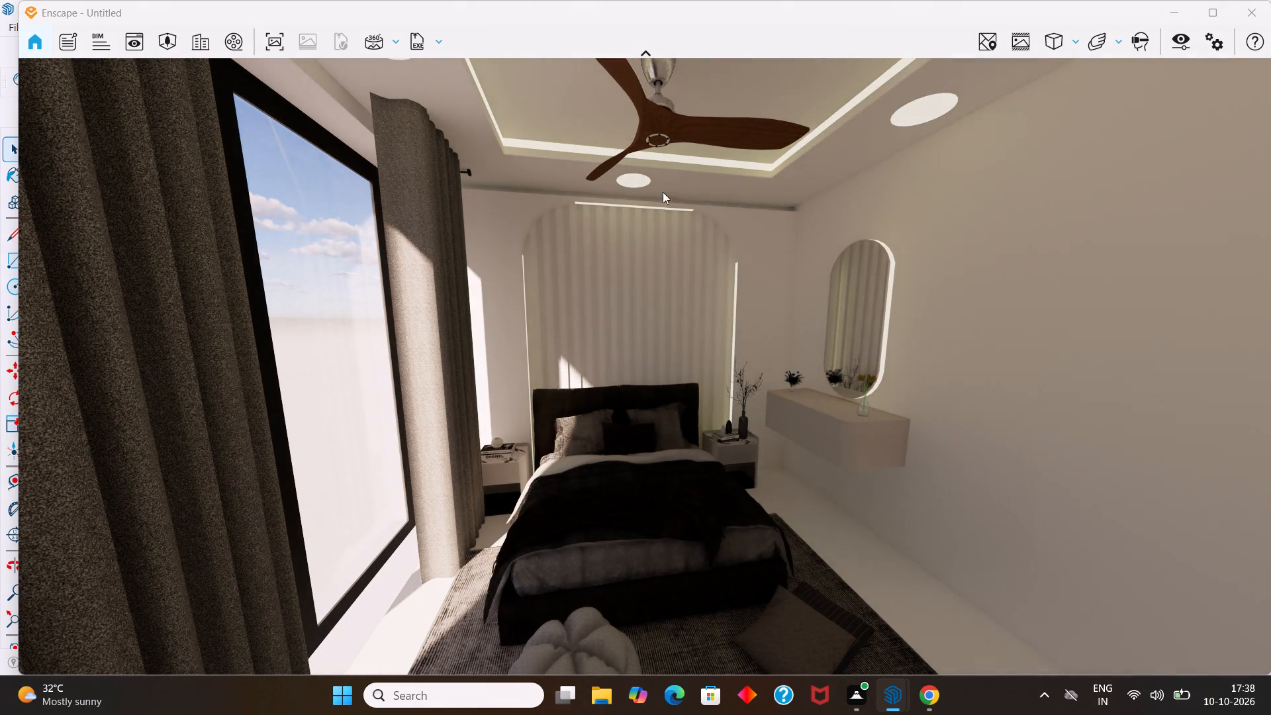
{"action": "middle_click_drag", "start_coordinate": [663, 172], "coordinate": [610, 340]}
{"action": "left_click_drag", "start_coordinate": [663, 172], "coordinate": [610, 340]}
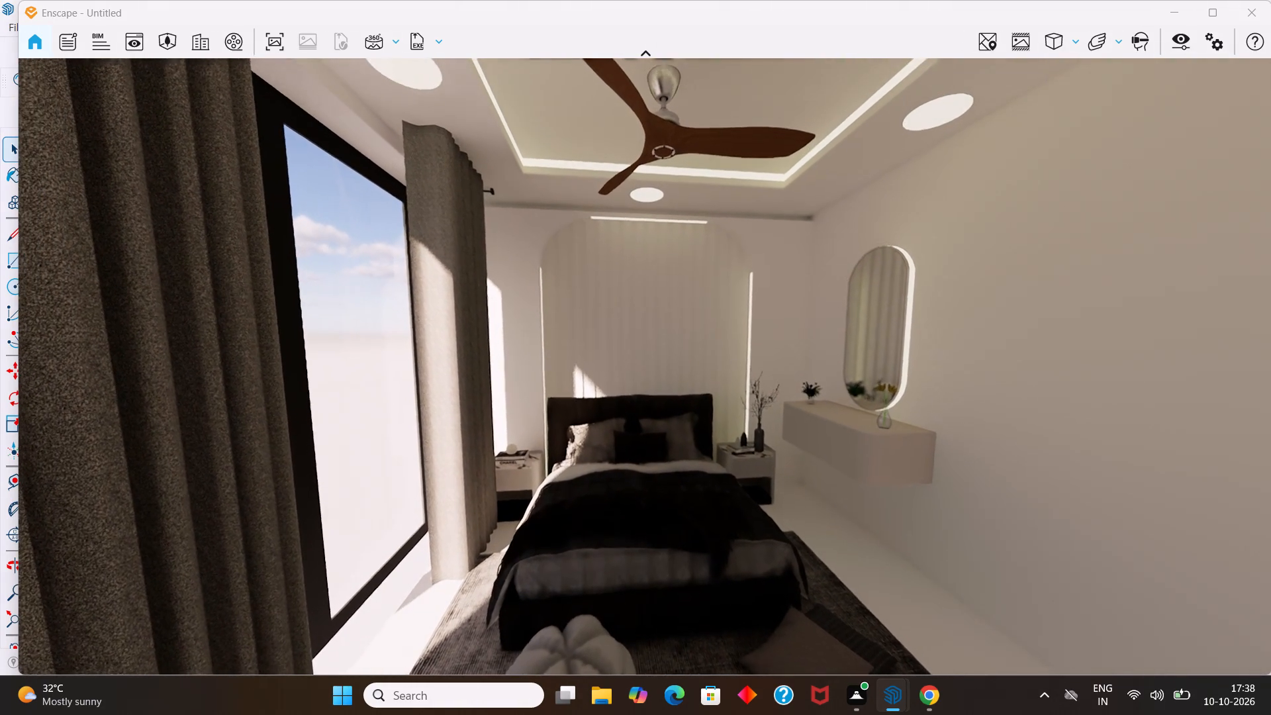
{"action": "left_click_drag", "start_coordinate": [610, 340], "coordinate": [672, 368]}
{"action": "middle_click_drag", "start_coordinate": [610, 340], "coordinate": [653, 379]}
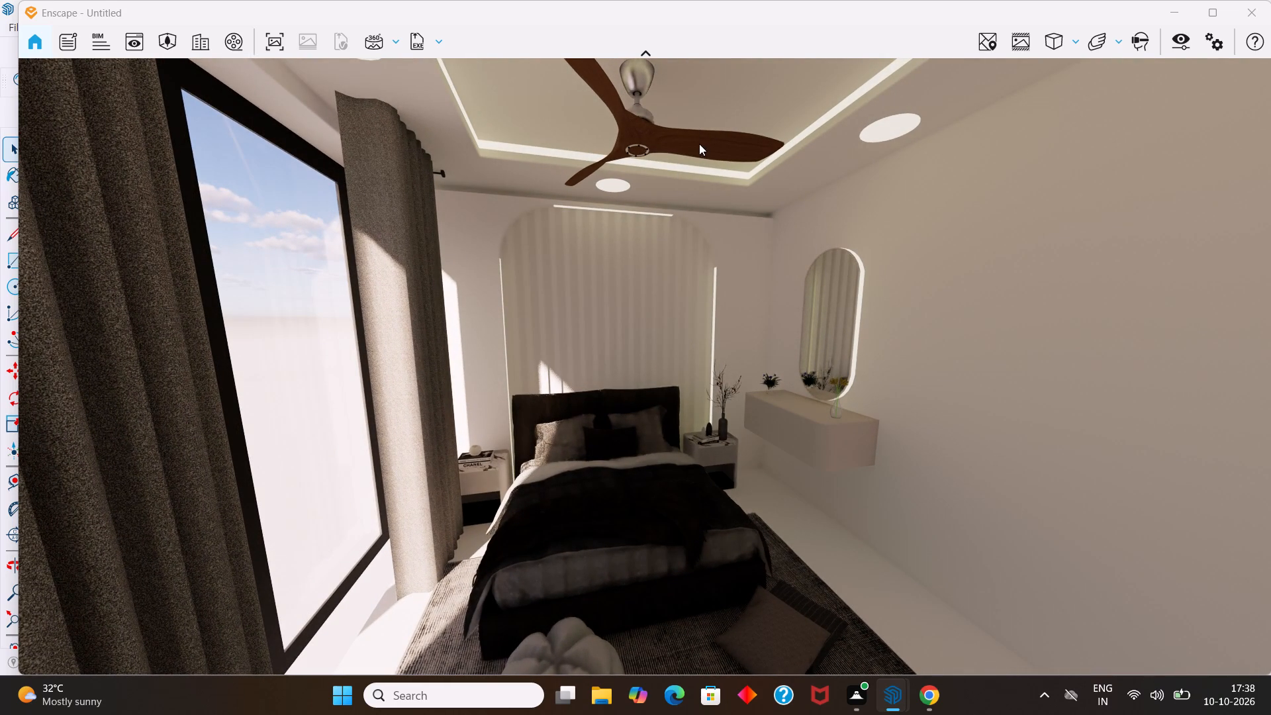
{"action": "middle_click_drag", "start_coordinate": [699, 143], "coordinate": [548, 475]}
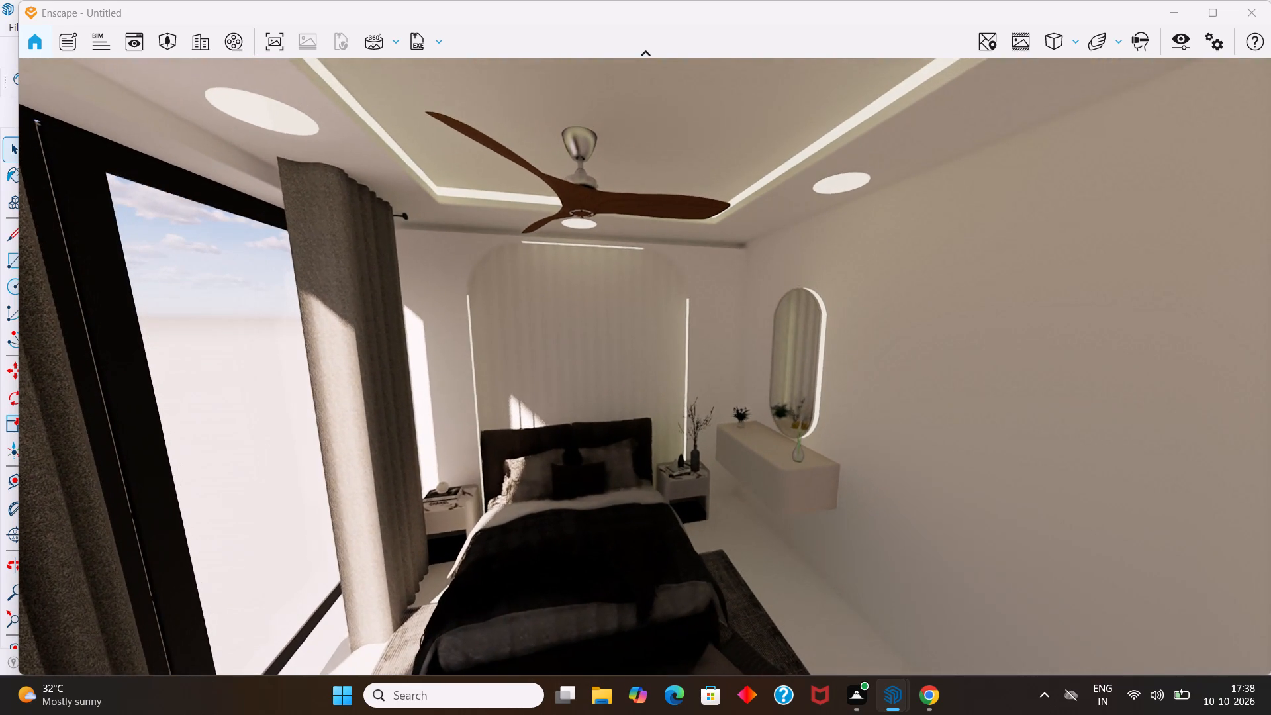
{"action": "middle_click_drag", "start_coordinate": [548, 475], "coordinate": [532, 428]}
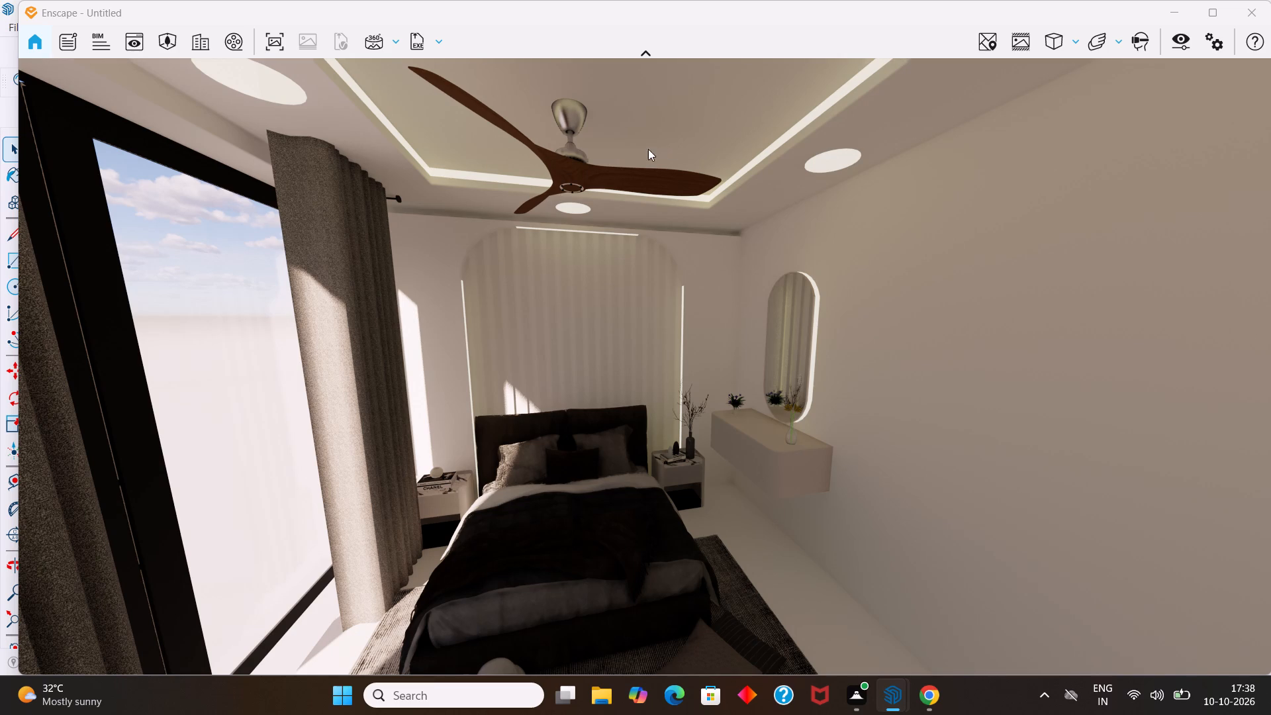
Swing and tilt the bedroom camera from the foot of the bed to compare angles on curtain, bed, fan and mirror.
{"action": "scroll", "coordinate": [692, 163], "scroll_direction": "down", "scroll_amount": 2}
{"action": "scroll", "coordinate": [700, 169], "scroll_direction": "up", "scroll_amount": 2}
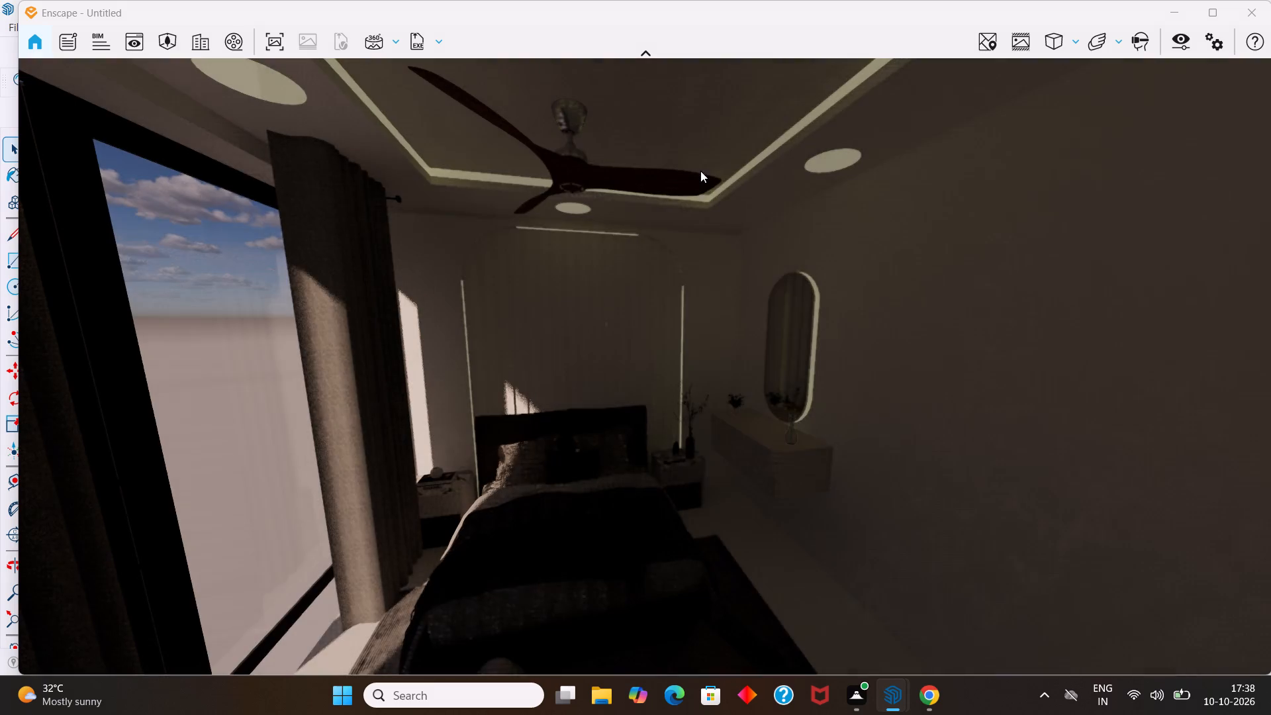
{"action": "middle_click_drag", "start_coordinate": [700, 169], "coordinate": [699, 169]}
{"action": "left_click_drag", "start_coordinate": [635, 371], "coordinate": [808, 408]}
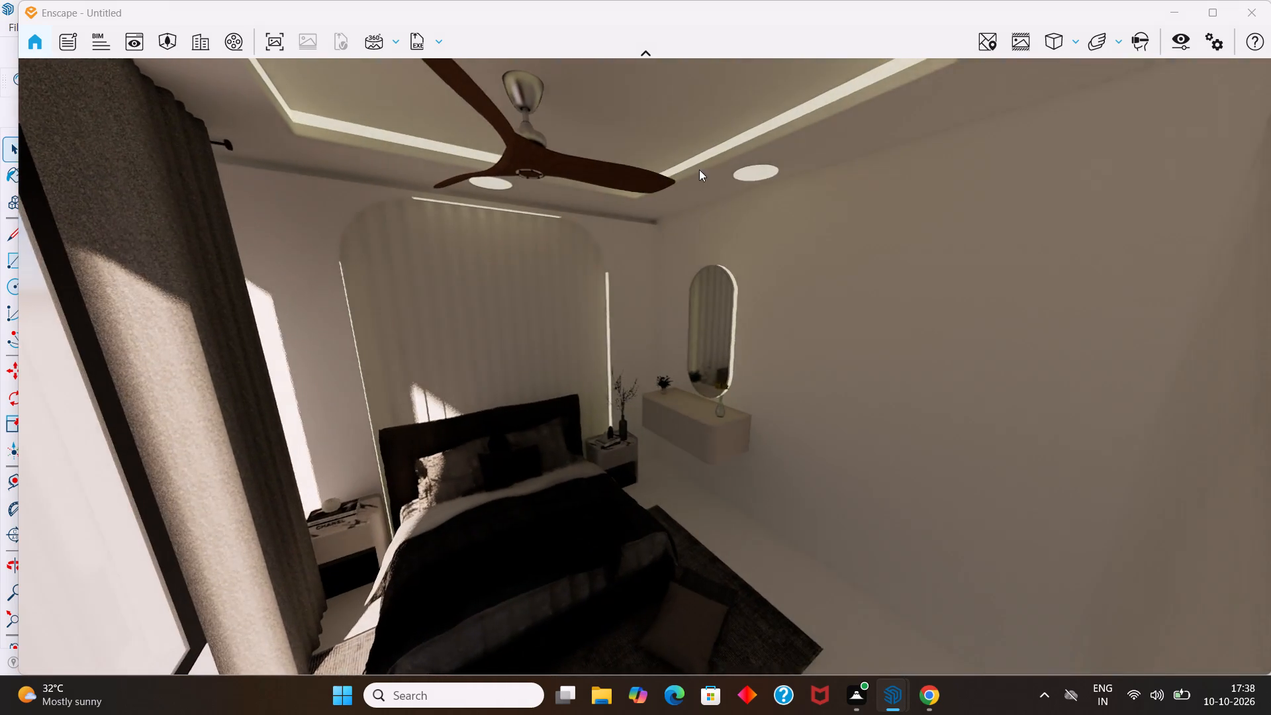
{"action": "middle_click_drag", "start_coordinate": [699, 169], "coordinate": [568, 334]}
{"action": "left_click_drag", "start_coordinate": [647, 372], "coordinate": [568, 334]}
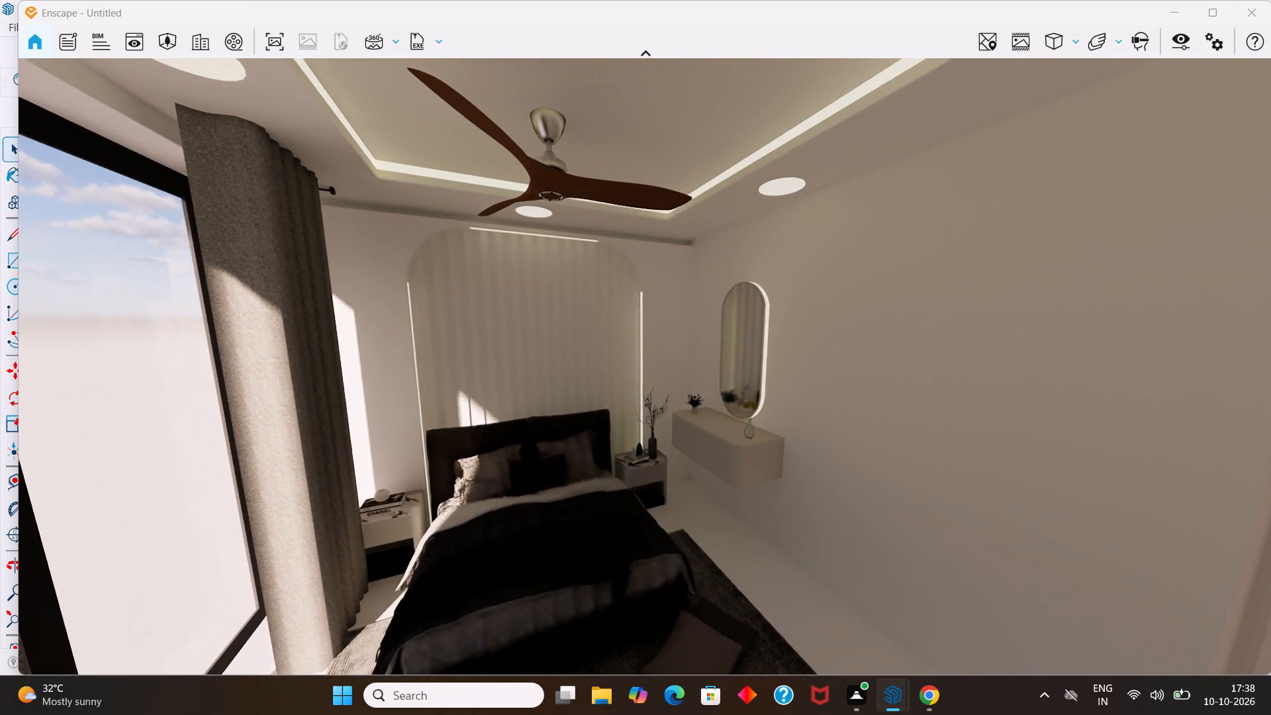
{"action": "left_click_drag", "start_coordinate": [568, 334], "coordinate": [538, 350]}
{"action": "middle_click_drag", "start_coordinate": [568, 334], "coordinate": [650, 390]}
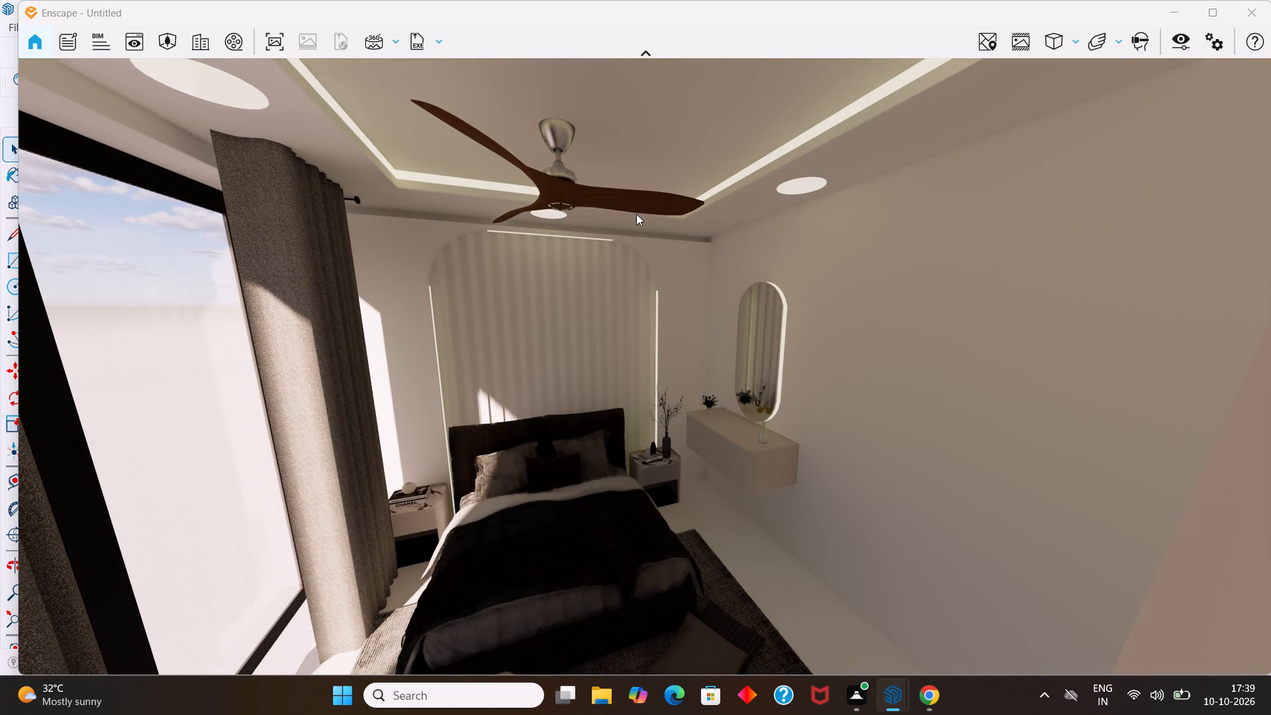
{"action": "middle_click_drag", "start_coordinate": [632, 193], "coordinate": [641, 357]}
{"action": "left_click_drag", "start_coordinate": [632, 193], "coordinate": [638, 389]}
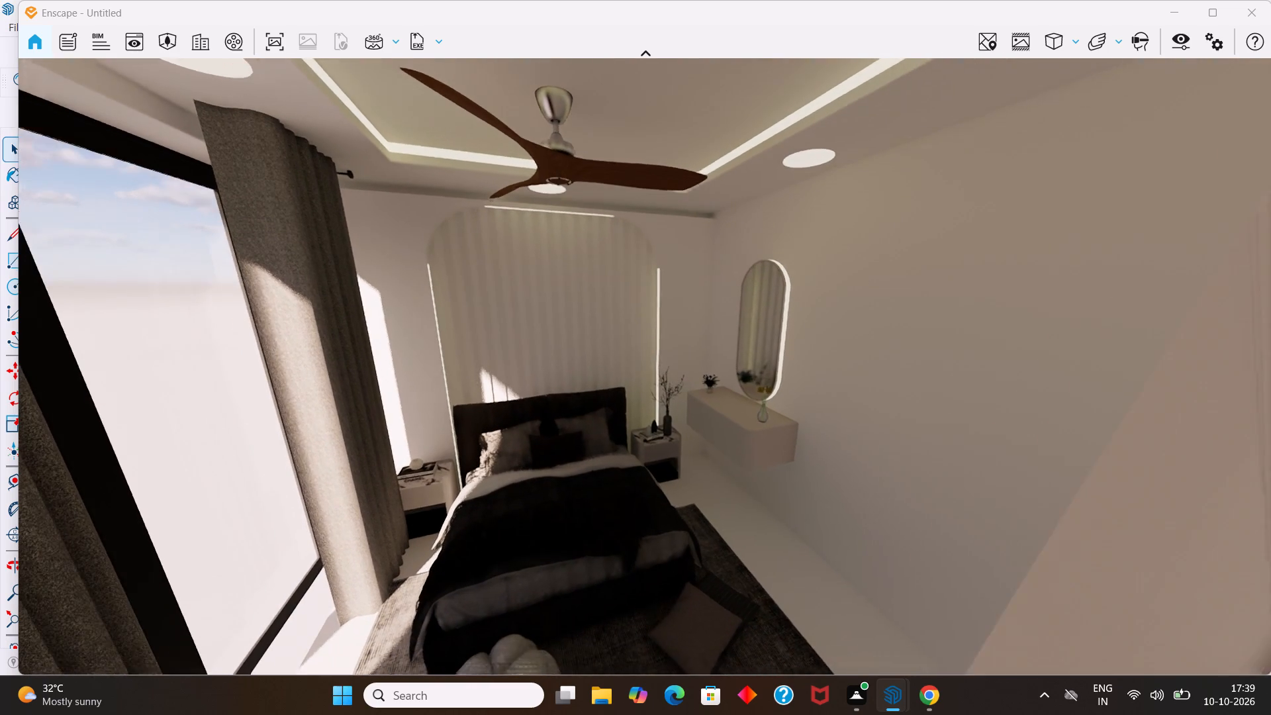
{"action": "middle_click_drag", "start_coordinate": [641, 357], "coordinate": [649, 350]}
{"action": "left_click_drag", "start_coordinate": [638, 340], "coordinate": [633, 332]}
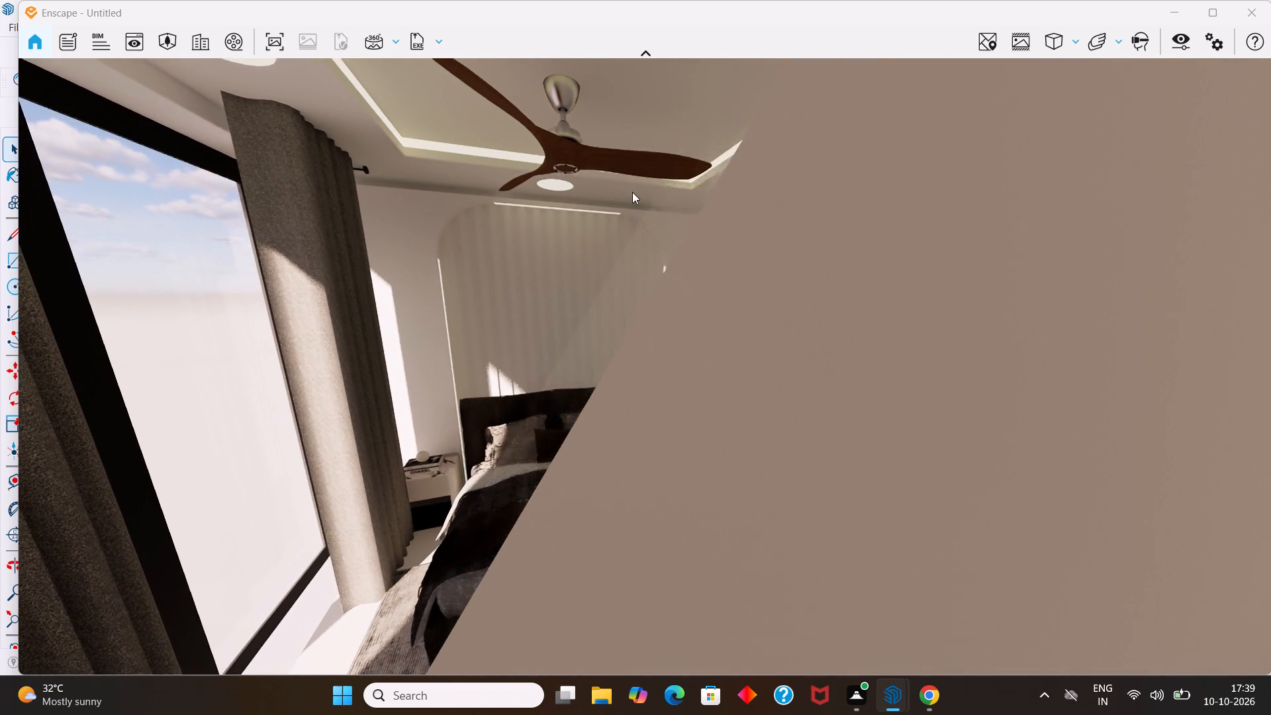
Move the camera closer to the bed and adjust its angle on the arched headboard panel, console and mirror.
{"action": "scroll", "coordinate": [634, 192], "scroll_direction": "up", "scroll_amount": 1}
{"action": "middle_click_drag", "start_coordinate": [635, 188], "coordinate": [639, 338]}
{"action": "left_click_drag", "start_coordinate": [634, 188], "coordinate": [645, 326]}
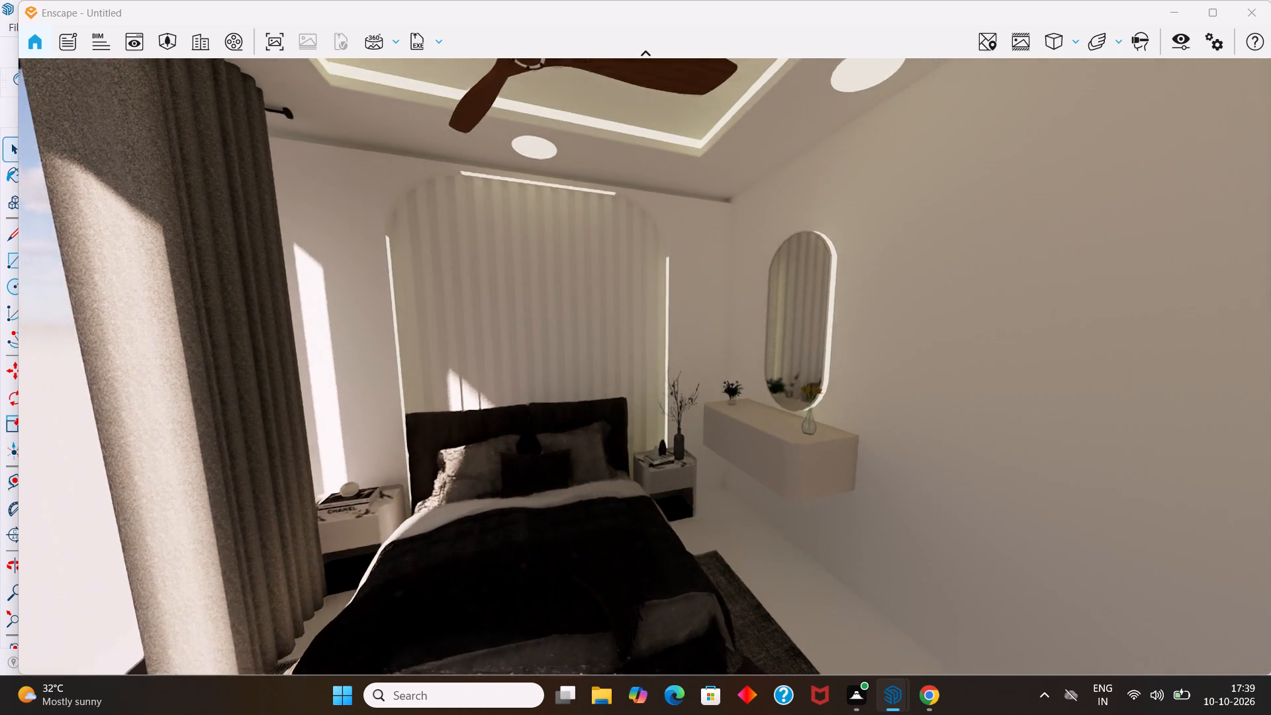
{"action": "middle_click_drag", "start_coordinate": [639, 338], "coordinate": [635, 318]}
{"action": "scroll", "coordinate": [635, 326], "scroll_direction": "up", "scroll_amount": 1}
{"action": "scroll", "coordinate": [631, 303], "scroll_direction": "down", "scroll_amount": 2}
{"action": "scroll", "coordinate": [632, 301], "scroll_direction": "up", "scroll_amount": 1}
{"action": "left_click_drag", "start_coordinate": [632, 300], "coordinate": [635, 318]}
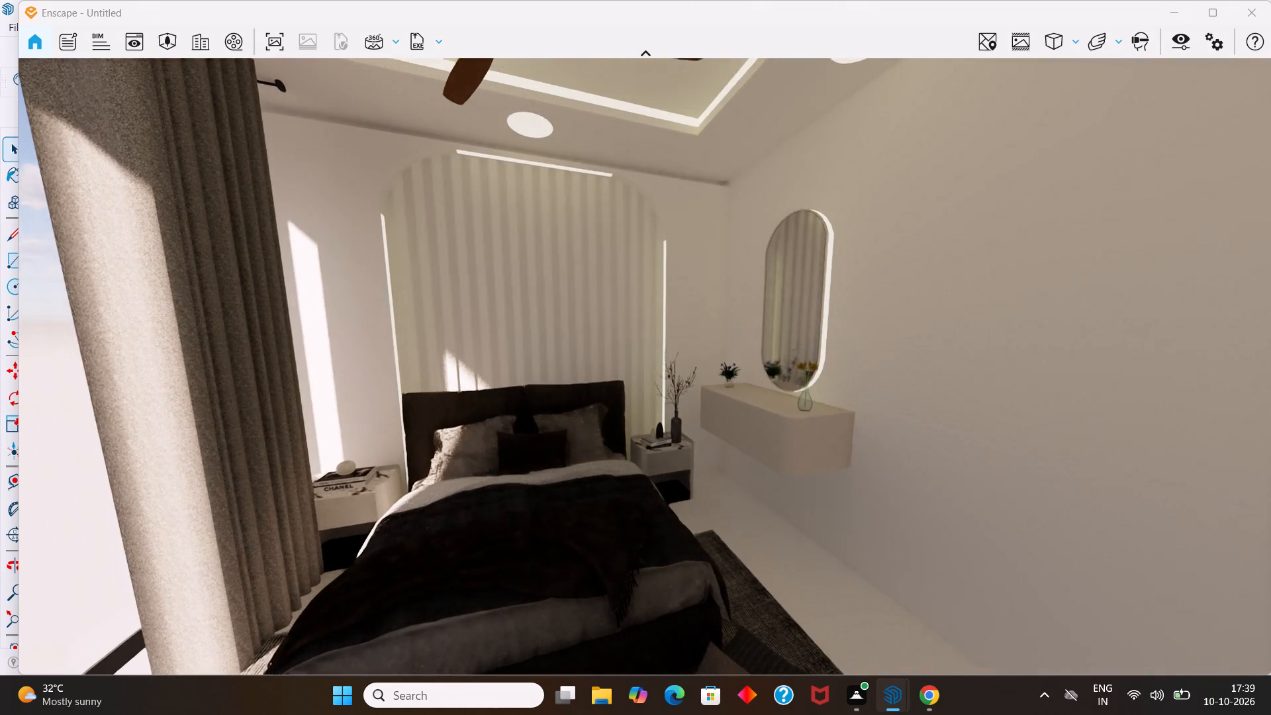
{"action": "middle_click_drag", "start_coordinate": [635, 318], "coordinate": [588, 277]}
{"action": "left_click_drag", "start_coordinate": [635, 318], "coordinate": [588, 277]}
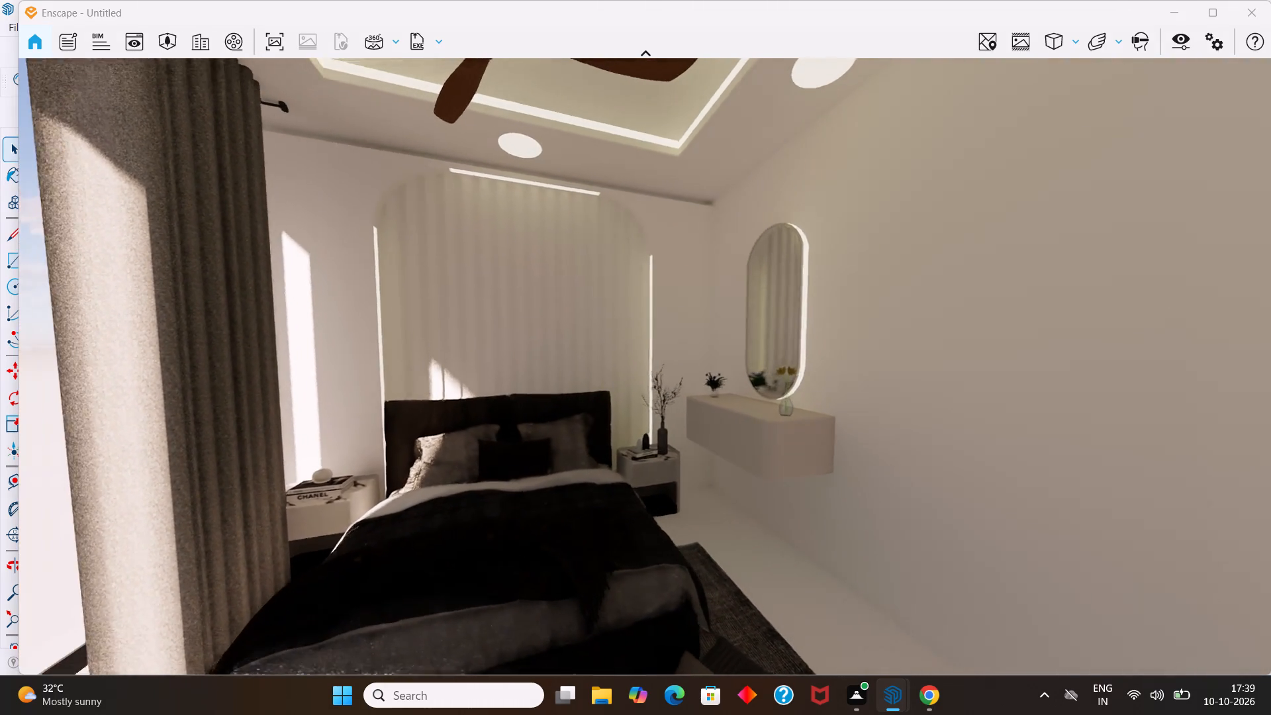
{"action": "left_click_drag", "start_coordinate": [588, 277], "coordinate": [514, 299]}
{"action": "middle_click_drag", "start_coordinate": [588, 277], "coordinate": [649, 370]}
Reposition the camera for a straighter view of the bed with the window, curtains, floating console and mirror in frame.
{"action": "scroll", "coordinate": [655, 177], "scroll_direction": "down", "scroll_amount": 1}
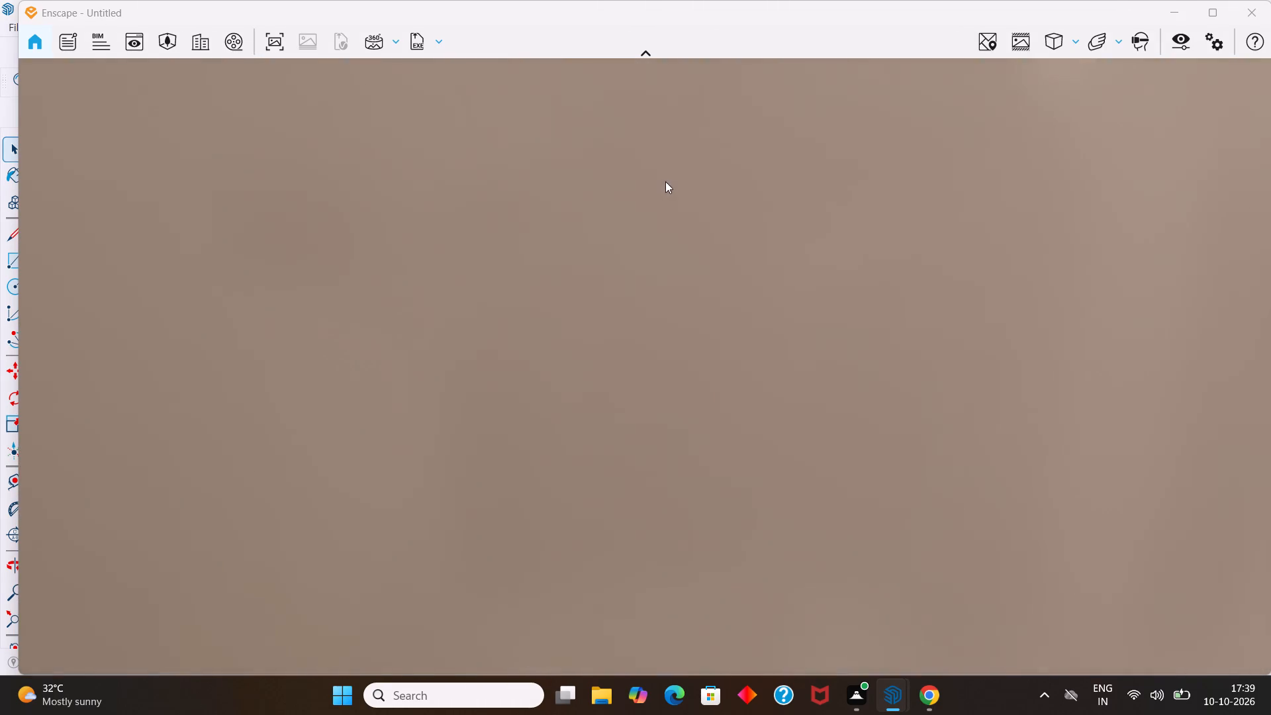
{"action": "middle_click_drag", "start_coordinate": [665, 181], "coordinate": [786, 391]}
{"action": "scroll", "coordinate": [678, 158], "scroll_direction": "up", "scroll_amount": 1}
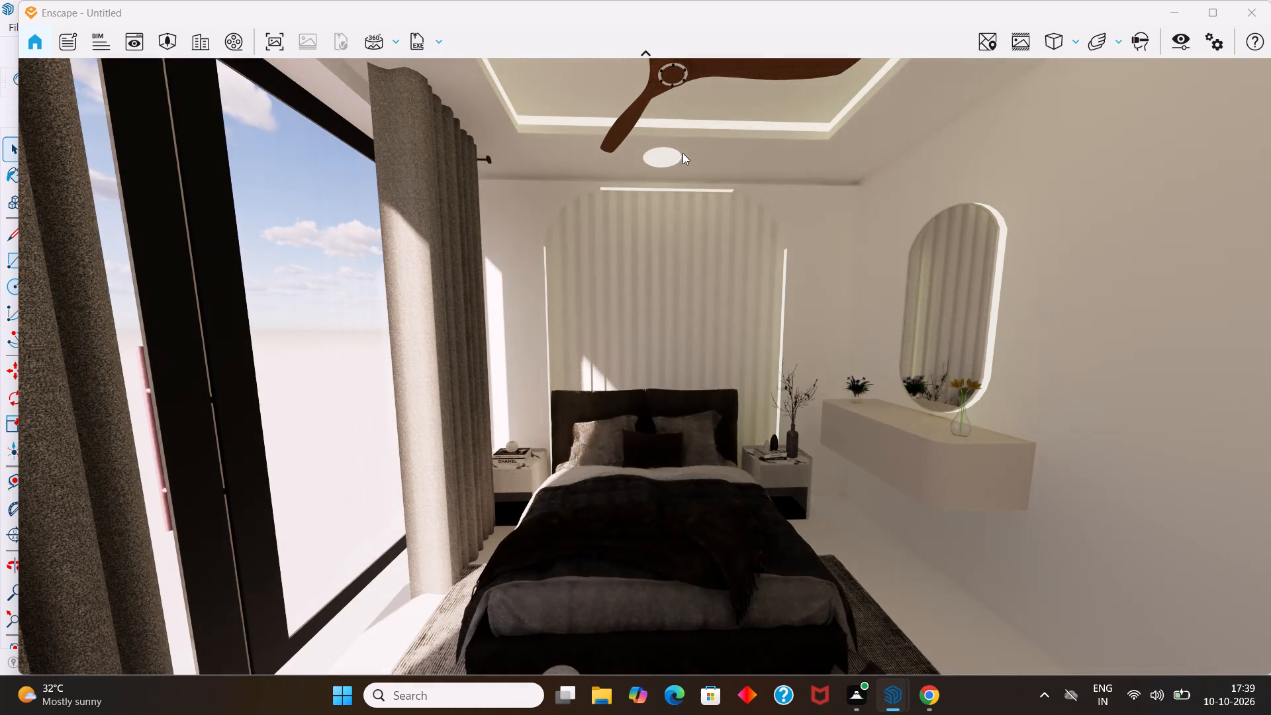
{"action": "middle_click_drag", "start_coordinate": [693, 160], "coordinate": [728, 496]}
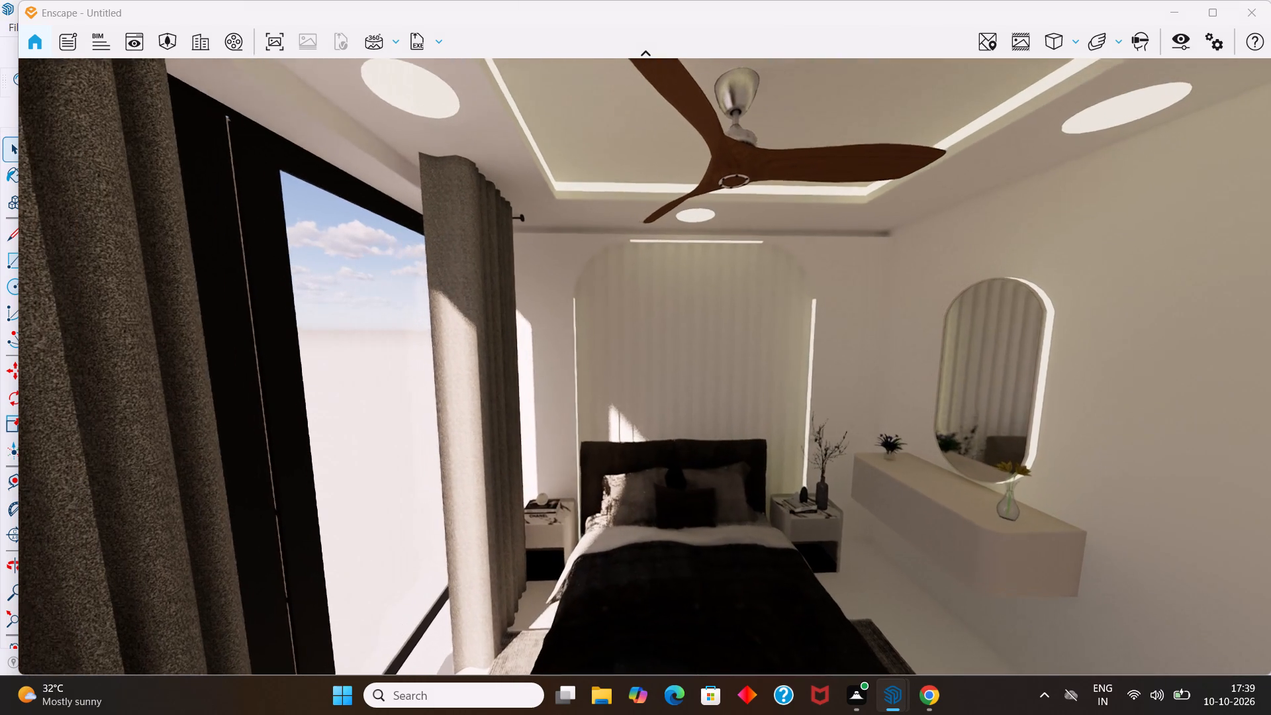
{"action": "middle_click_drag", "start_coordinate": [728, 496], "coordinate": [733, 487]}
{"action": "left_click_drag", "start_coordinate": [731, 497], "coordinate": [733, 487]}
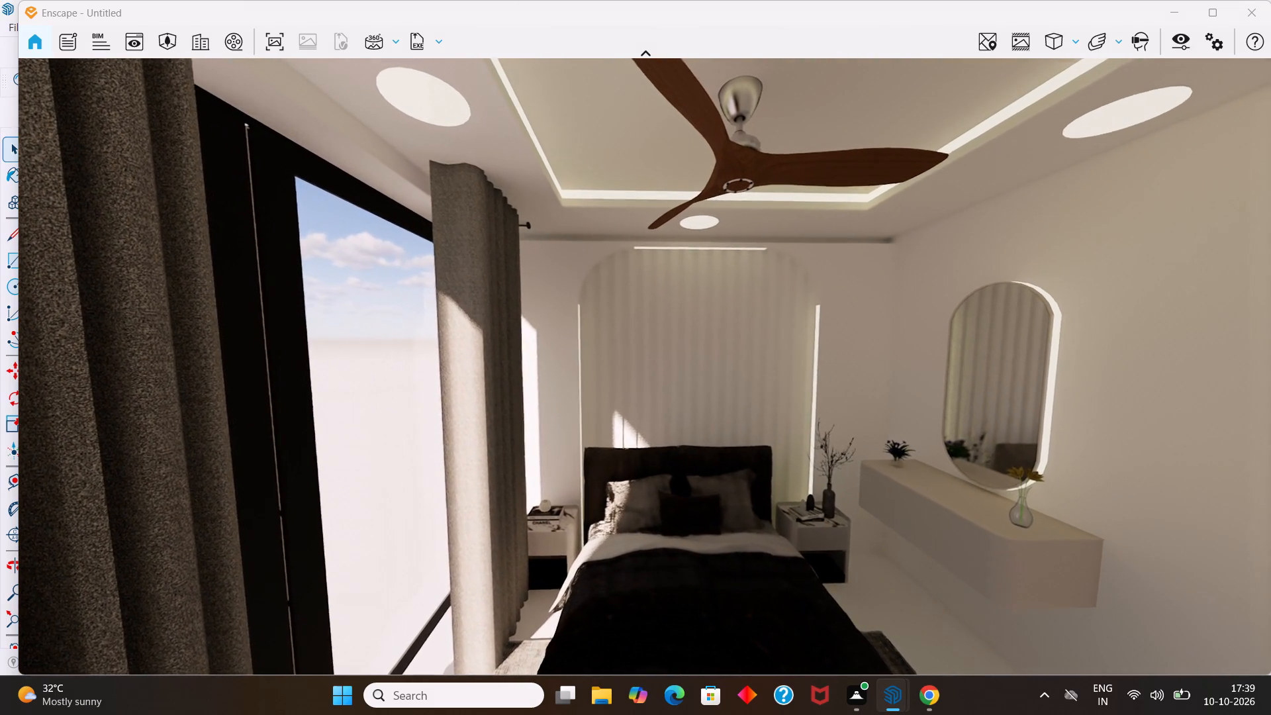
{"action": "middle_click_drag", "start_coordinate": [733, 487], "coordinate": [798, 525]}
{"action": "left_click_drag", "start_coordinate": [733, 487], "coordinate": [798, 525]}
{"action": "middle_click_drag", "start_coordinate": [798, 525], "coordinate": [660, 387]}
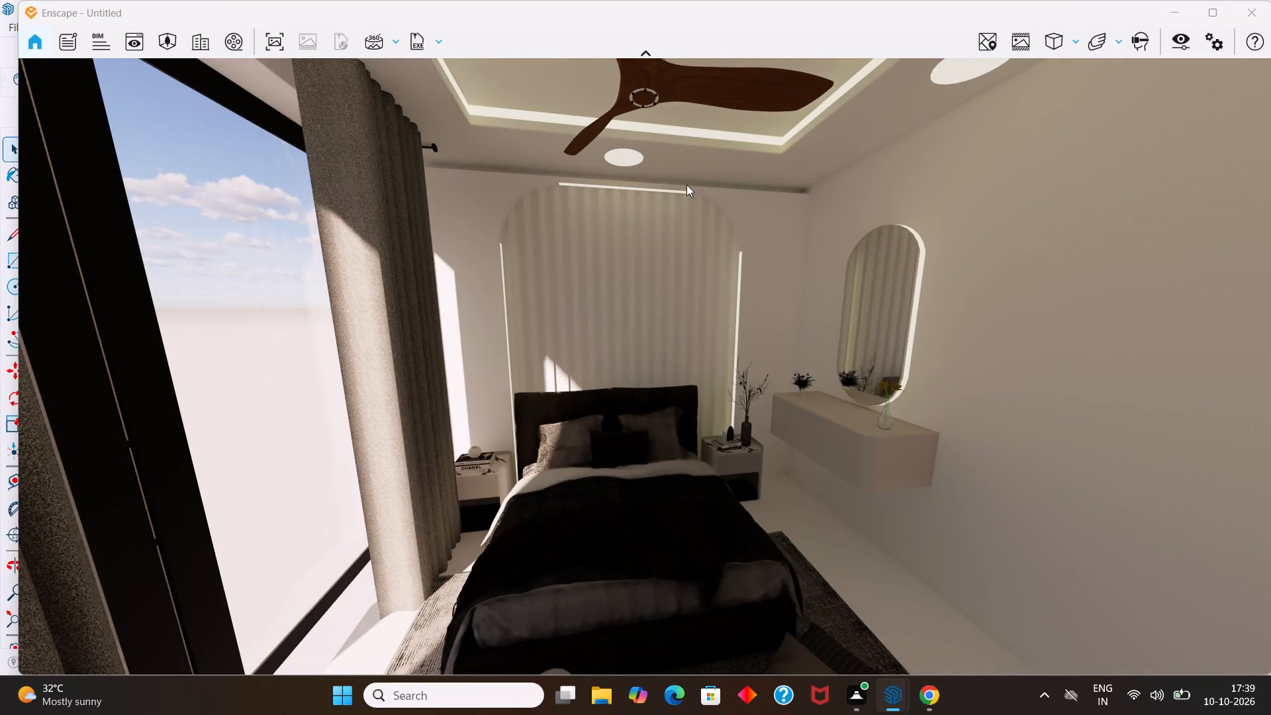
Adjust the camera's distance and tilt from the foot of the bed to include more of the fan and lit ceiling.
{"action": "scroll", "coordinate": [670, 191], "scroll_direction": "down", "scroll_amount": 1}
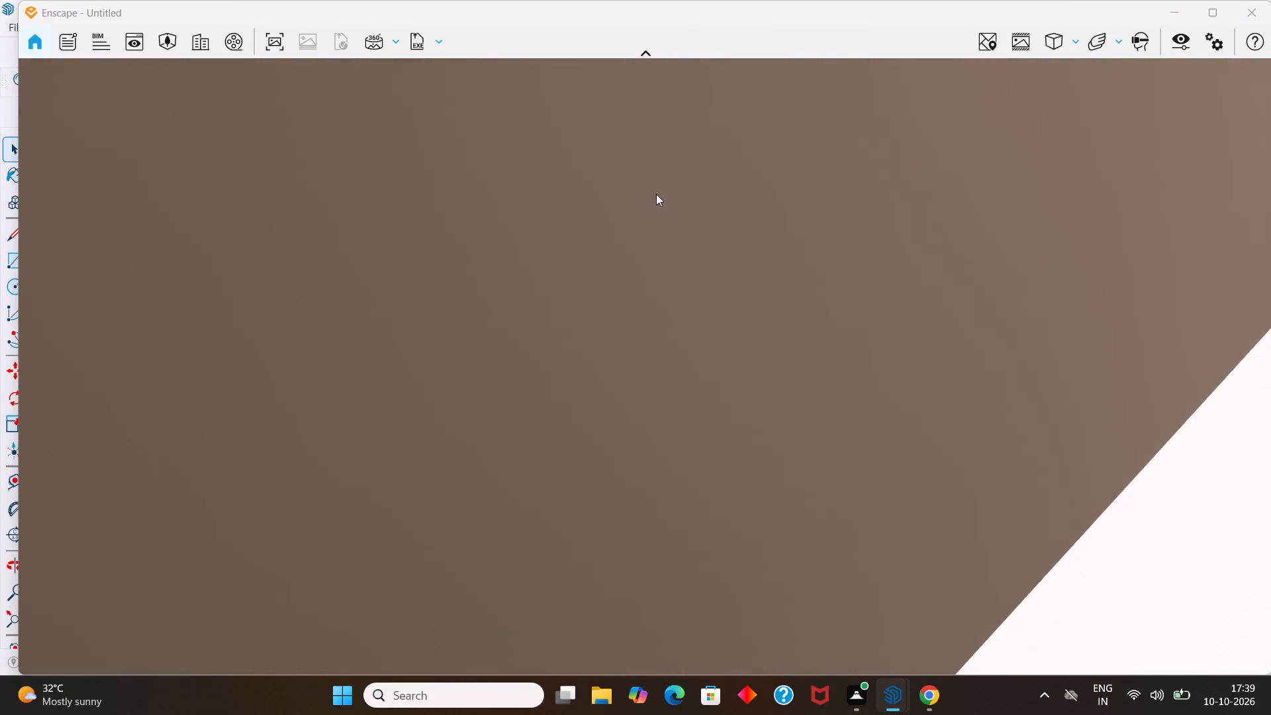
{"action": "scroll", "coordinate": [654, 191], "scroll_direction": "up", "scroll_amount": 1}
{"action": "middle_click_drag", "start_coordinate": [649, 182], "coordinate": [629, 363]}
{"action": "left_click_drag", "start_coordinate": [649, 182], "coordinate": [629, 363]}
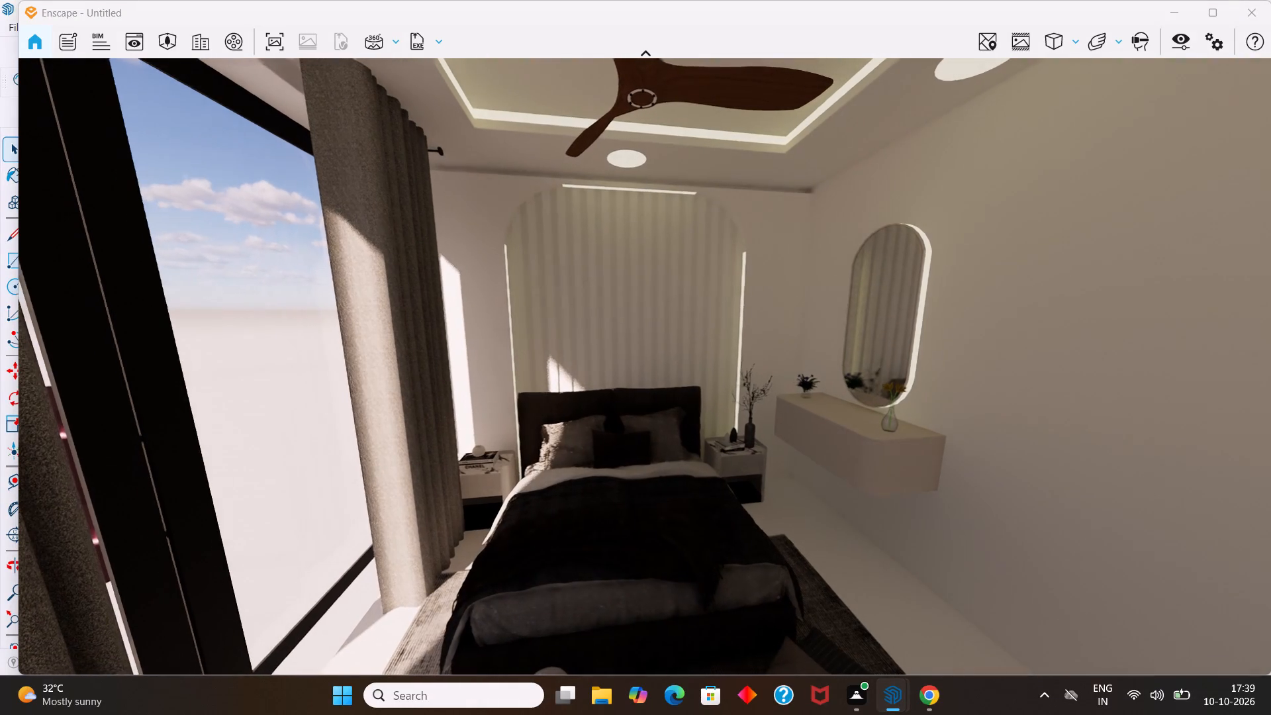
{"action": "left_click_drag", "start_coordinate": [629, 363], "coordinate": [626, 330]}
{"action": "middle_click_drag", "start_coordinate": [629, 363], "coordinate": [655, 184]}
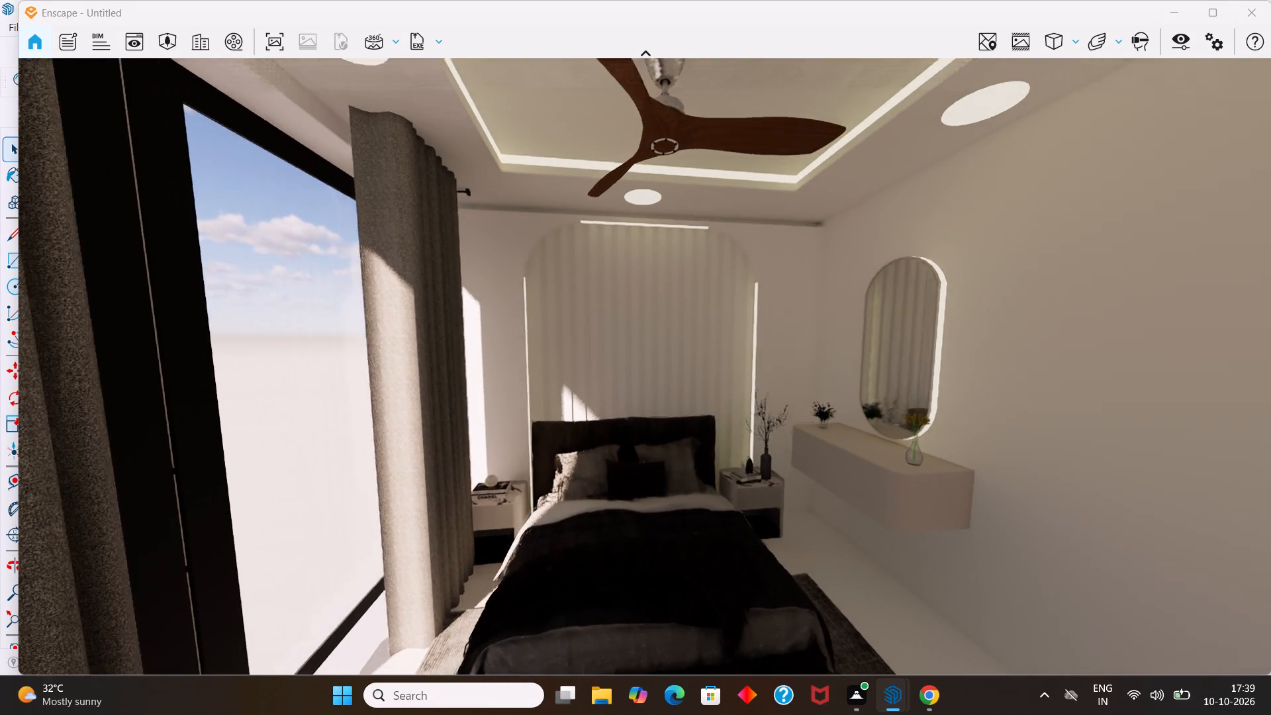
{"action": "middle_click_drag", "start_coordinate": [655, 184], "coordinate": [645, 368]}
{"action": "left_click_drag", "start_coordinate": [673, 211], "coordinate": [667, 258]}
Frame the final render view with the bed, fan, lit ceiling, window, curtain, console and mirror together.
{"action": "scroll", "coordinate": [645, 367], "scroll_direction": "up", "scroll_amount": 1}
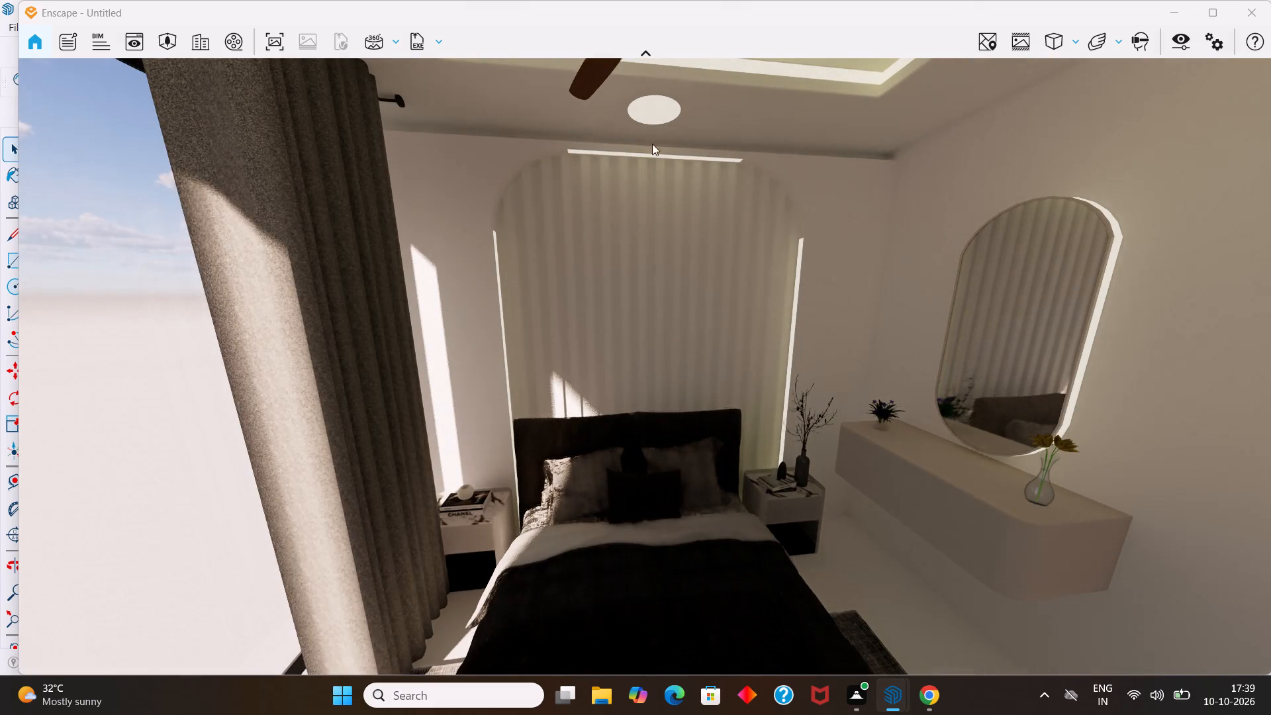
{"action": "middle_click_drag", "start_coordinate": [679, 93], "coordinate": [594, 466]}
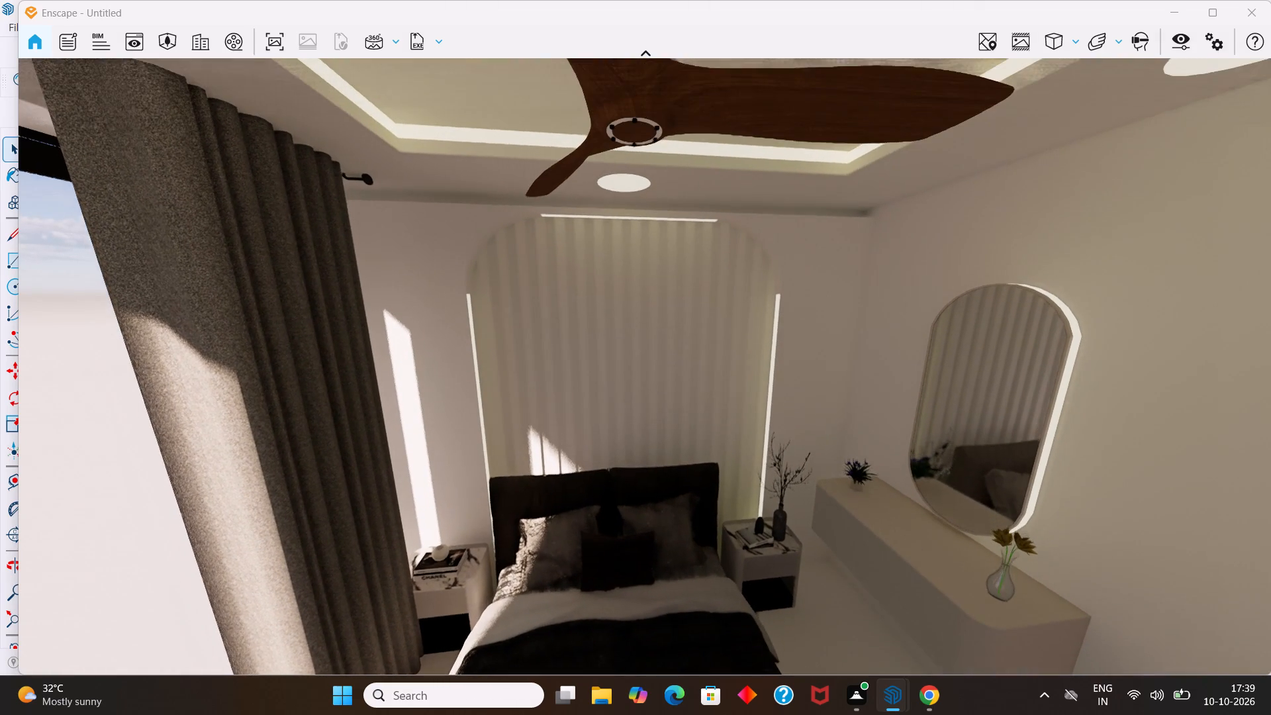
{"action": "middle_click_drag", "start_coordinate": [594, 466], "coordinate": [594, 467]}
{"action": "scroll", "coordinate": [692, 111], "scroll_direction": "down", "scroll_amount": 1}
{"action": "middle_click_drag", "start_coordinate": [695, 112], "coordinate": [669, 310]}
{"action": "left_click_drag", "start_coordinate": [644, 359], "coordinate": [669, 310]}
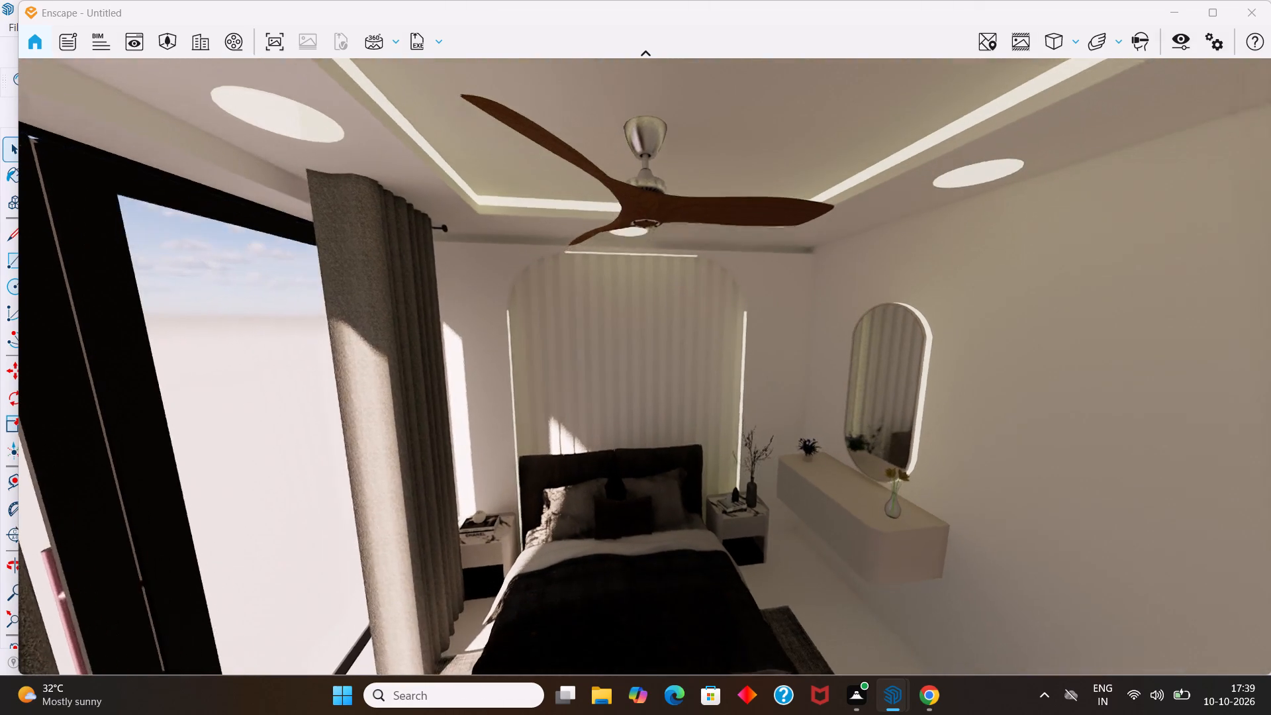
{"action": "left_click_drag", "start_coordinate": [669, 310], "coordinate": [669, 308]}
{"action": "middle_click_drag", "start_coordinate": [669, 310], "coordinate": [661, 388]}
{"action": "middle_click_drag", "start_coordinate": [667, 598], "coordinate": [637, 322]}
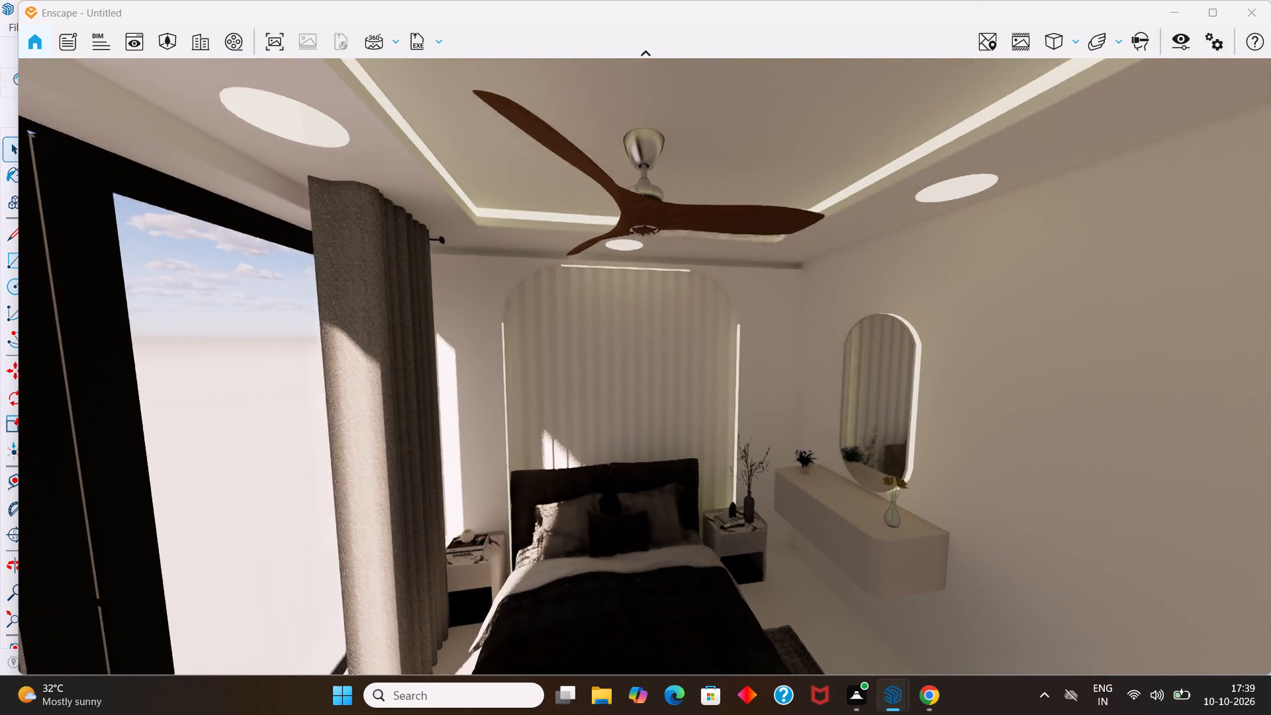
{"action": "middle_click_drag", "start_coordinate": [637, 322], "coordinate": [663, 298]}
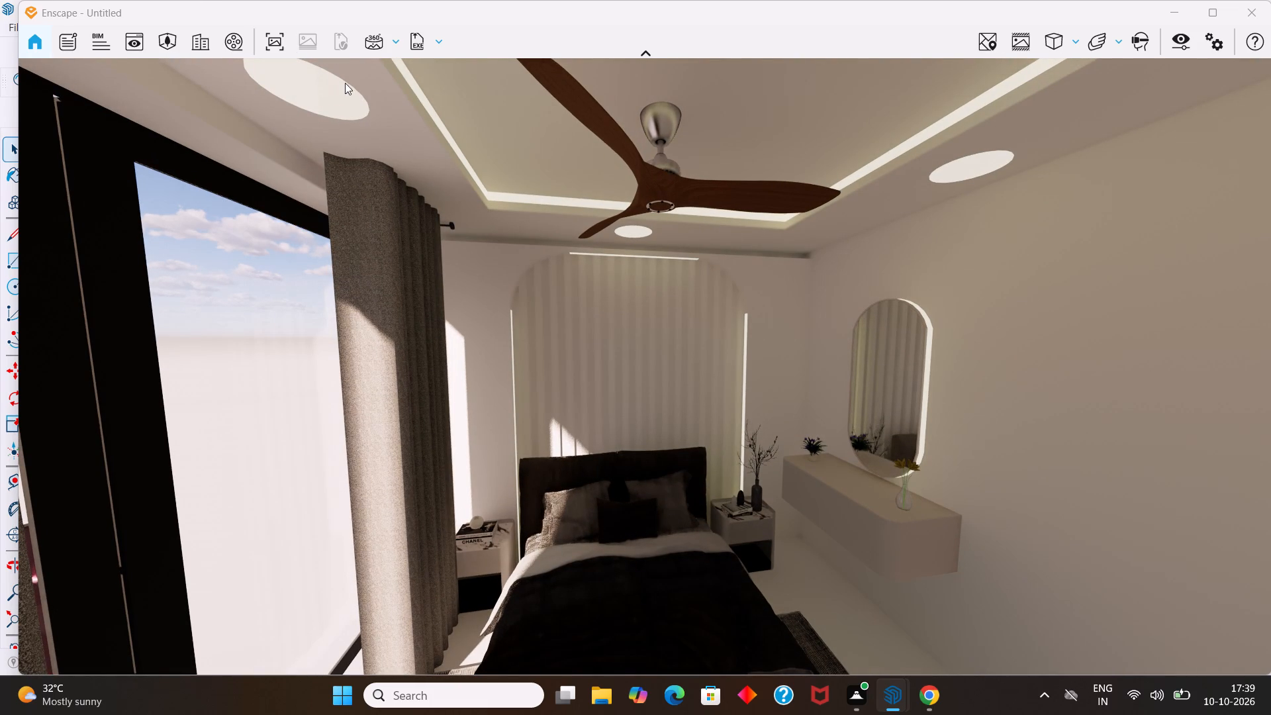
Render the current view and save it in the Pictures folder as broom5.40 in Portable Network Graphics format.
{"action": "left_click", "coordinate": [271, 42]}
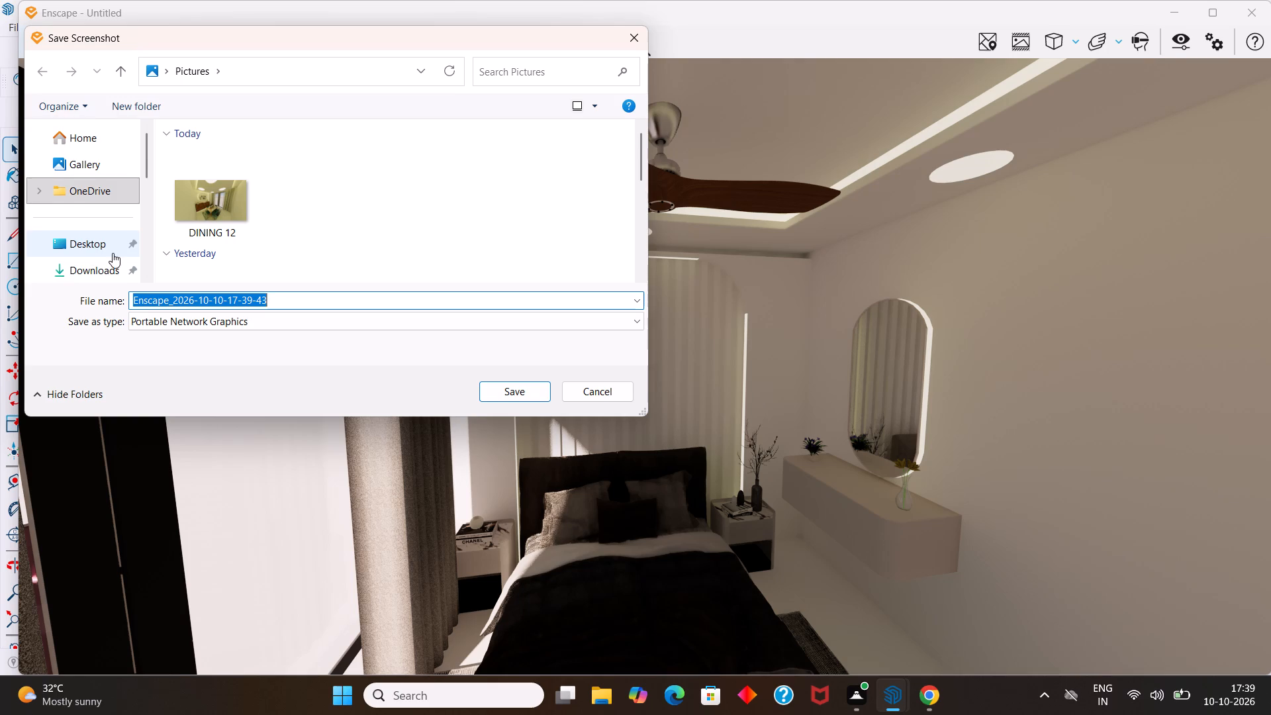
{"action": "scroll", "coordinate": [113, 253], "scroll_direction": "down", "scroll_amount": 1}
{"action": "left_click", "coordinate": [111, 232]}
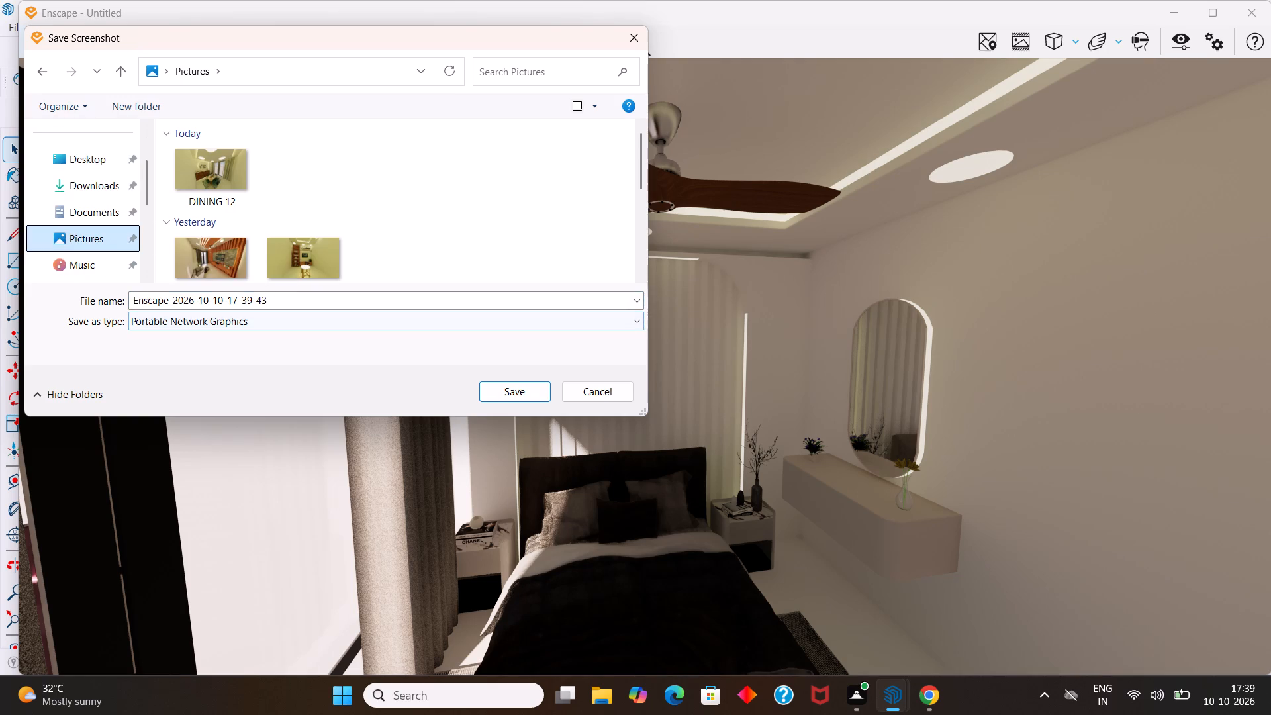
{"action": "left_click", "coordinate": [269, 297]}
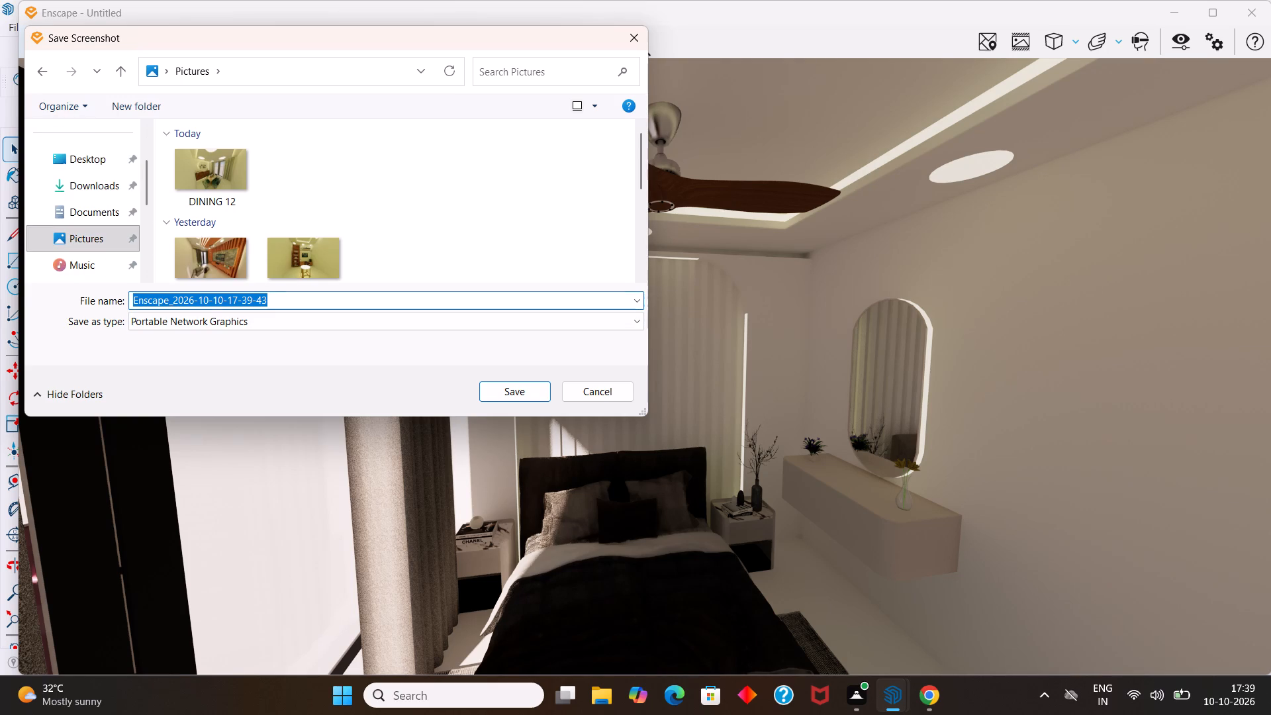
{"action": "key", "text": "BackSpace"}
{"action": "type", "text": "broom"}
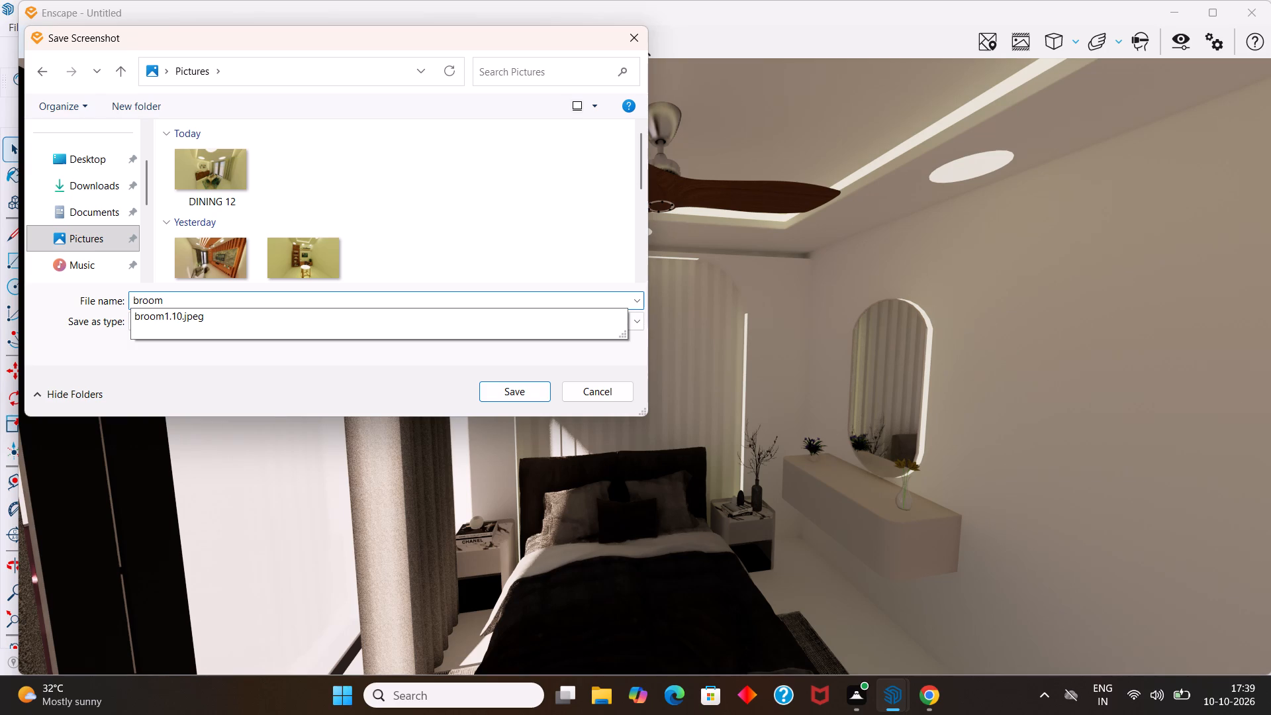
{"action": "type", "text": "5.40"}
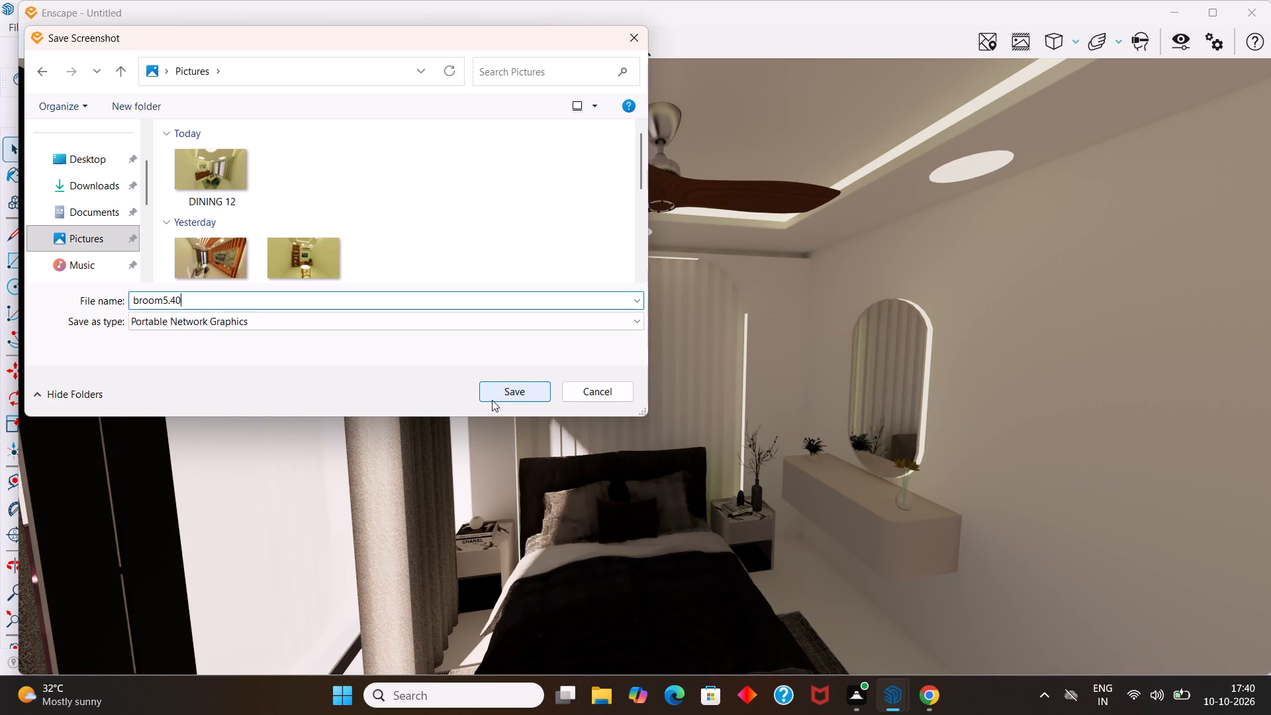
{"action": "left_click", "coordinate": [507, 390]}
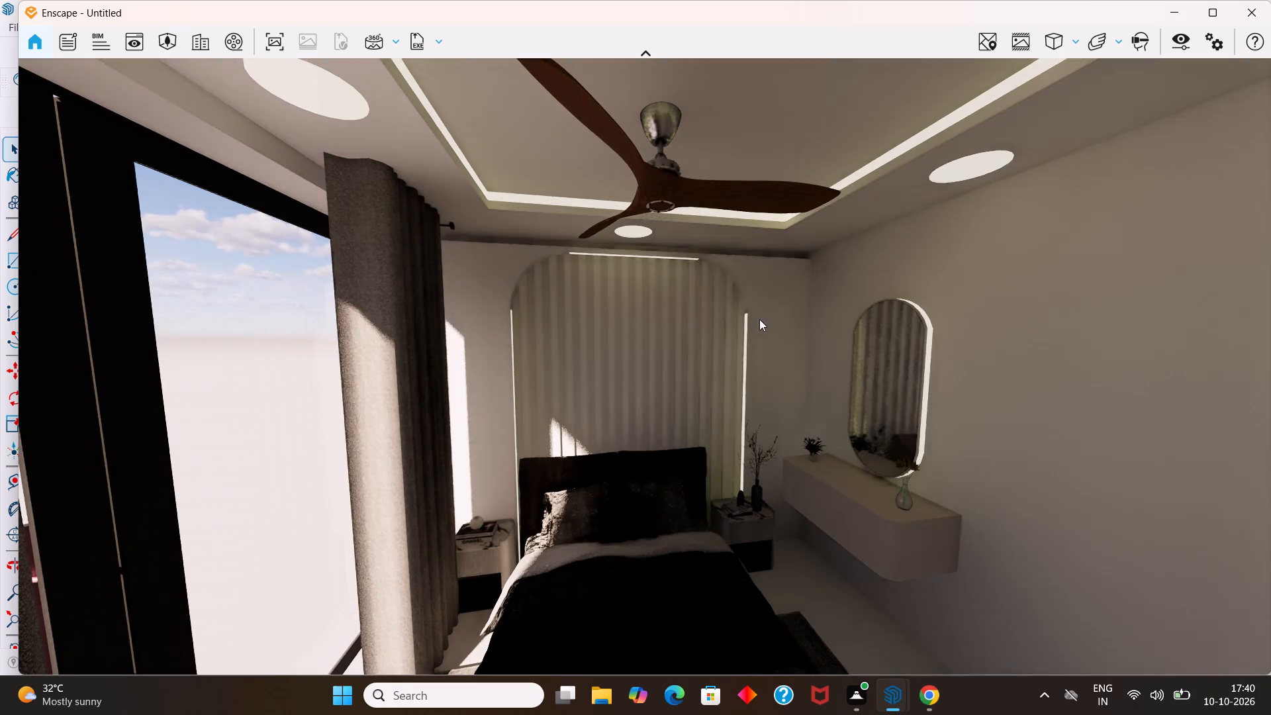
Switch from the Enscape render to the SketchUp model window and bring the furnished bedroom into view.
{"action": "left_click", "coordinate": [898, 691]}
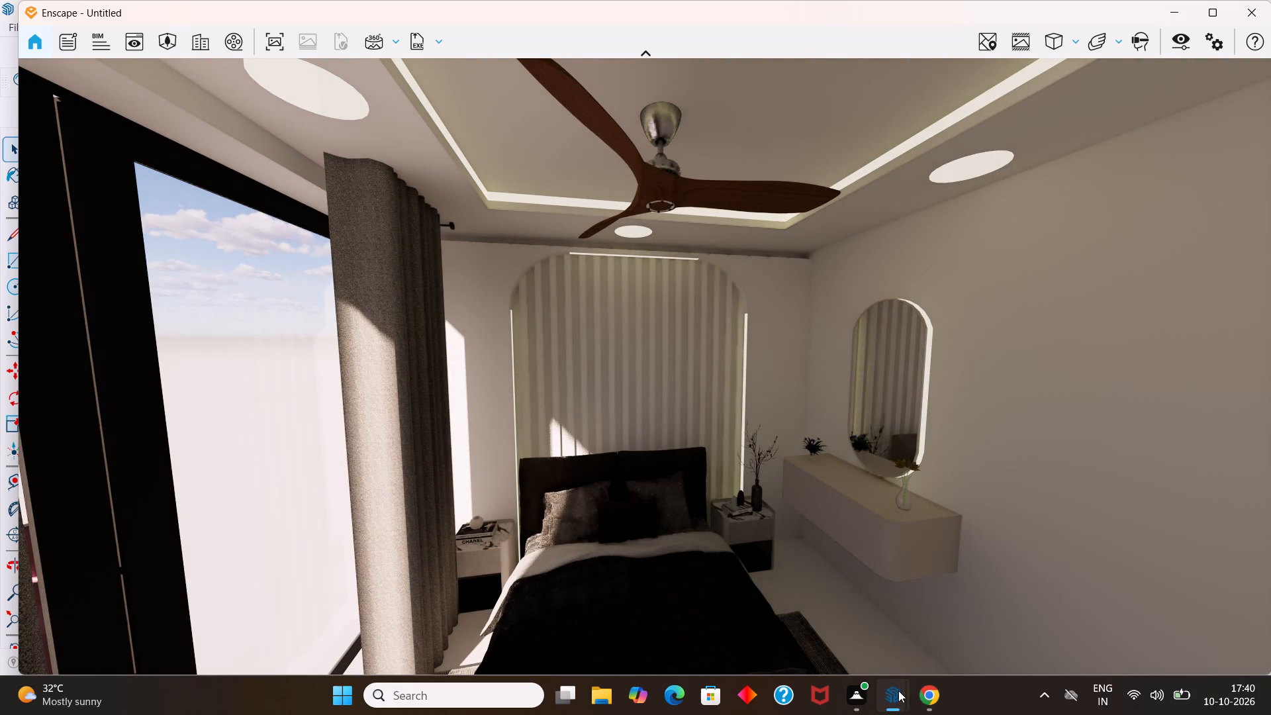
{"action": "left_click", "coordinate": [828, 603]}
{"action": "scroll", "coordinate": [531, 245], "scroll_direction": "down", "scroll_amount": 5}
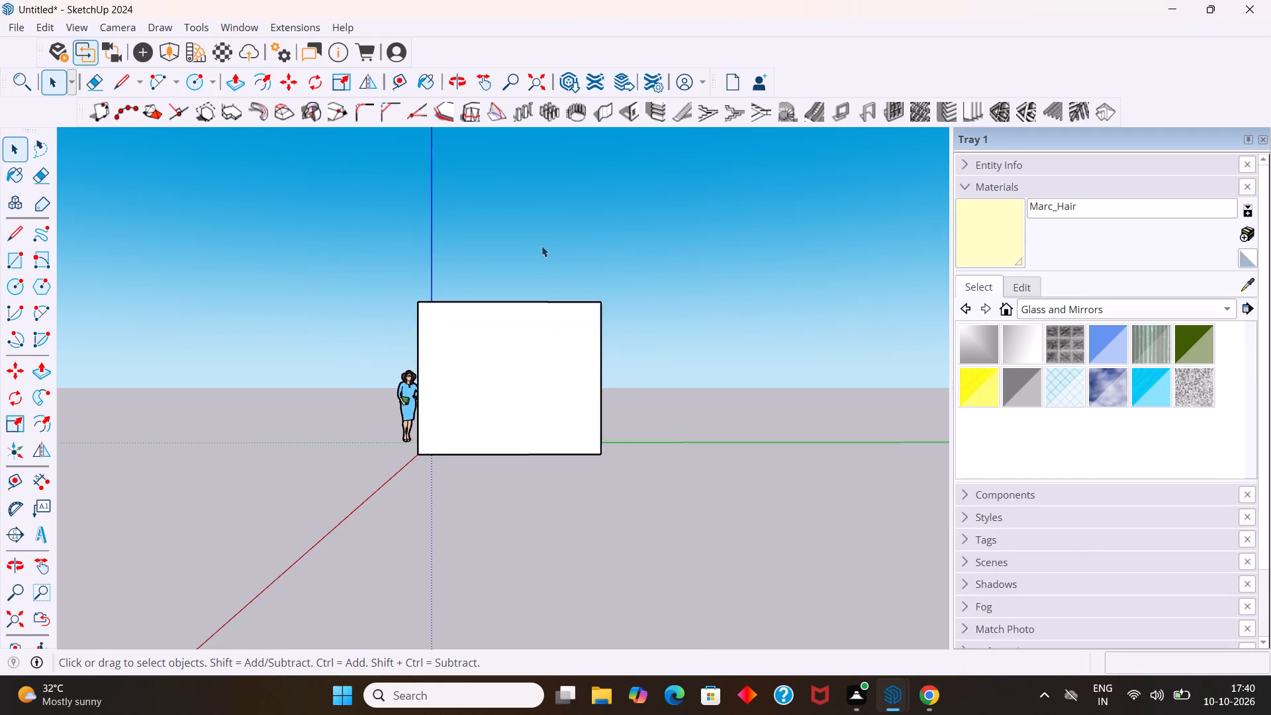
{"action": "scroll", "coordinate": [493, 305], "scroll_direction": "down", "scroll_amount": 4}
{"action": "middle_click_drag", "start_coordinate": [495, 418], "coordinate": [774, 596]}
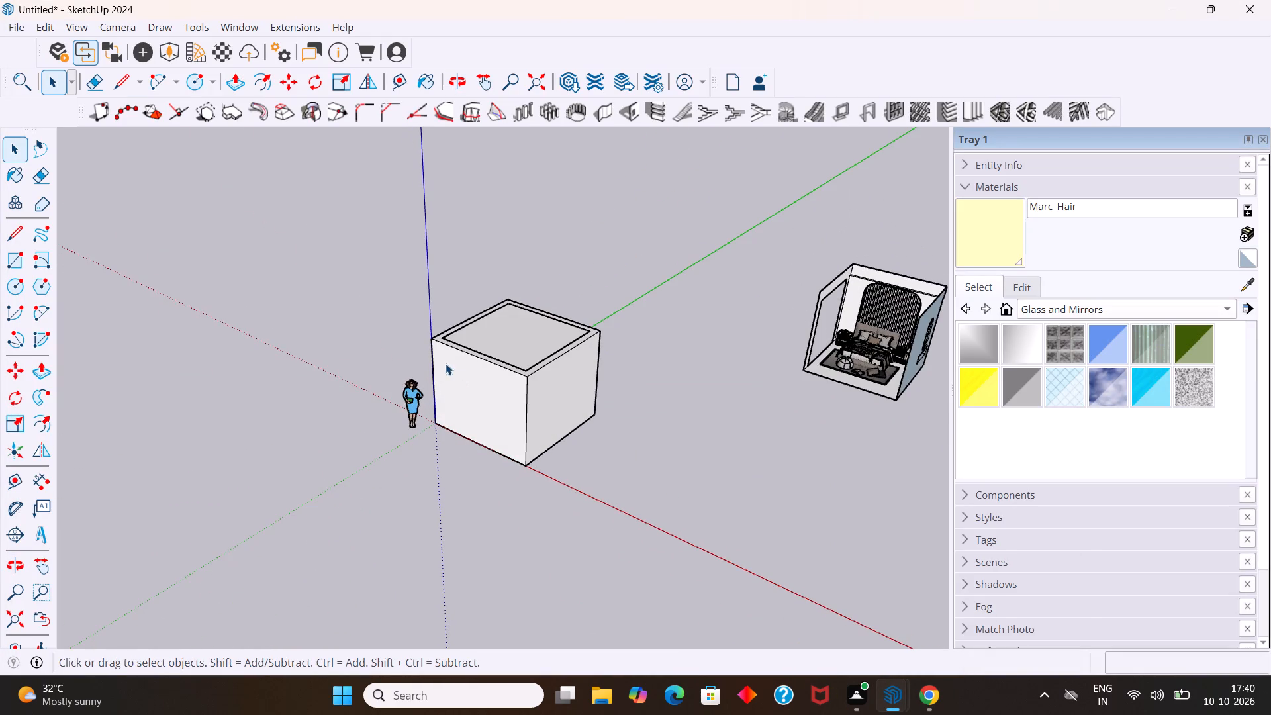
{"action": "scroll", "coordinate": [400, 338], "scroll_direction": "up", "scroll_amount": 1}
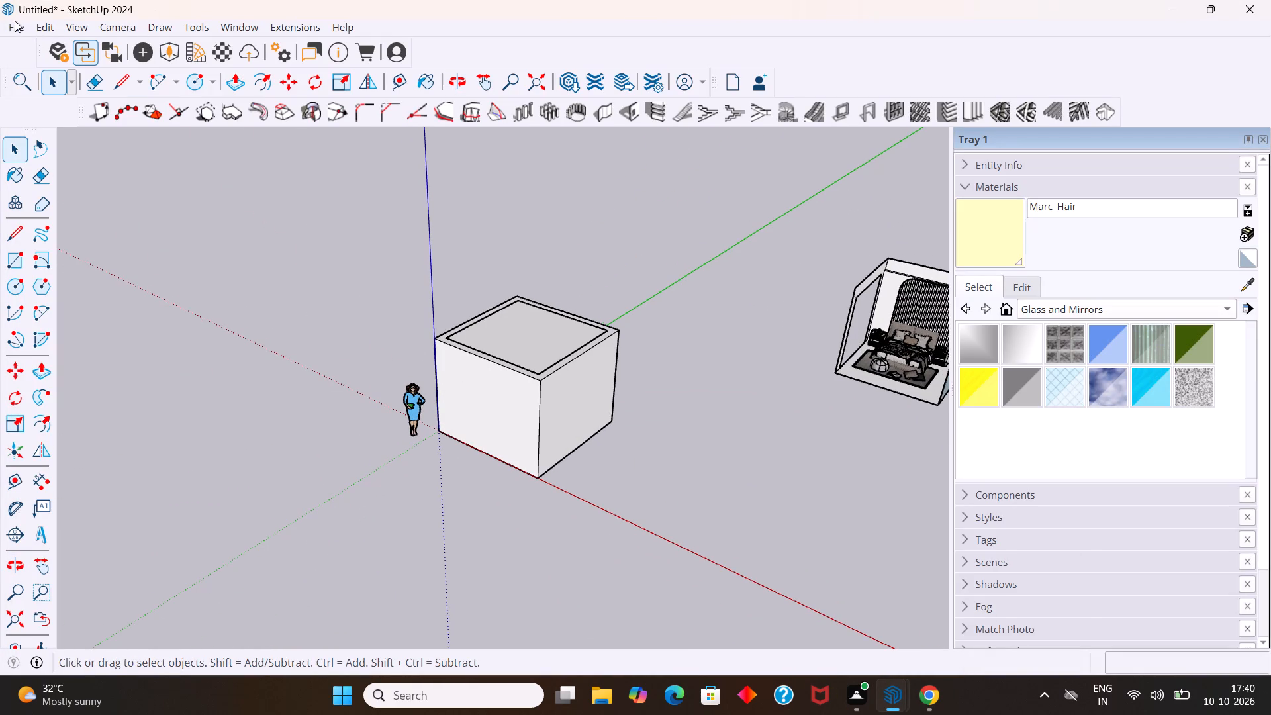
Save the model in the Documents folder under the name broom 5.41prj as a SketchUp Models (*.skp) file.
{"action": "left_click", "coordinate": [15, 24]}
{"action": "left_click", "coordinate": [94, 136]}
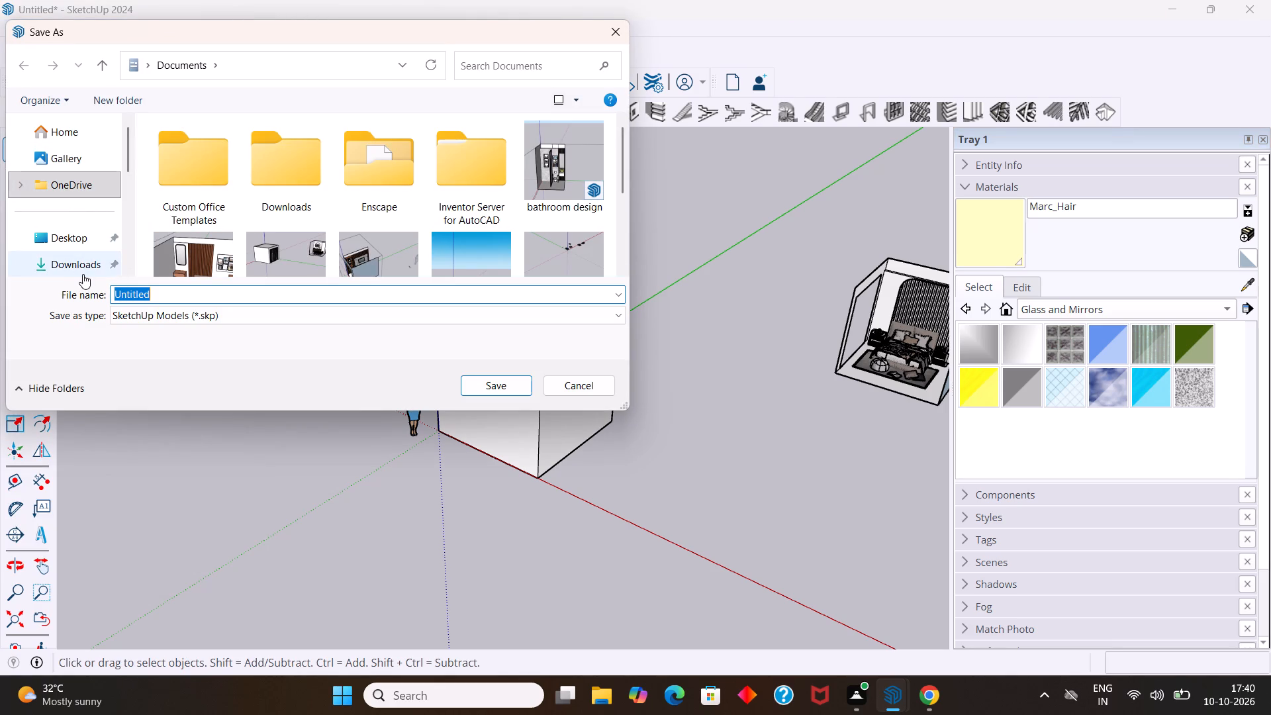
{"action": "scroll", "coordinate": [83, 274], "scroll_direction": "down", "scroll_amount": 1}
{"action": "left_click", "coordinate": [74, 205]}
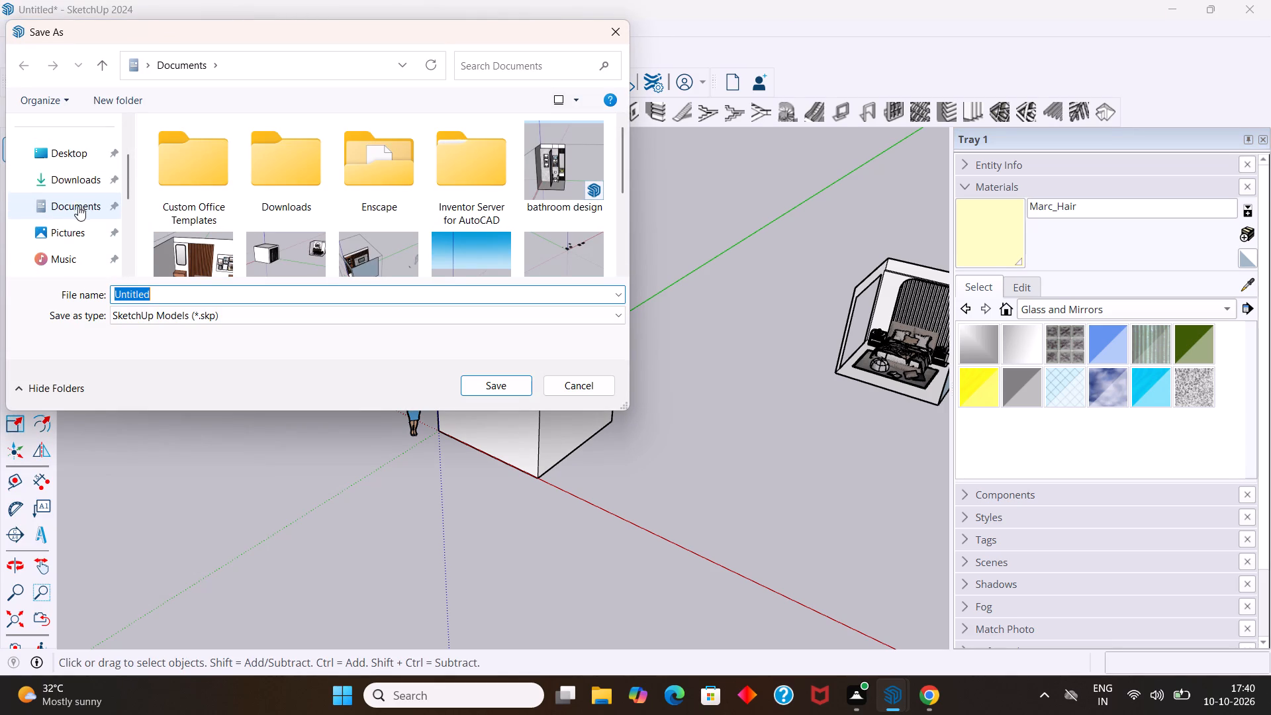
{"action": "left_click", "coordinate": [175, 297]}
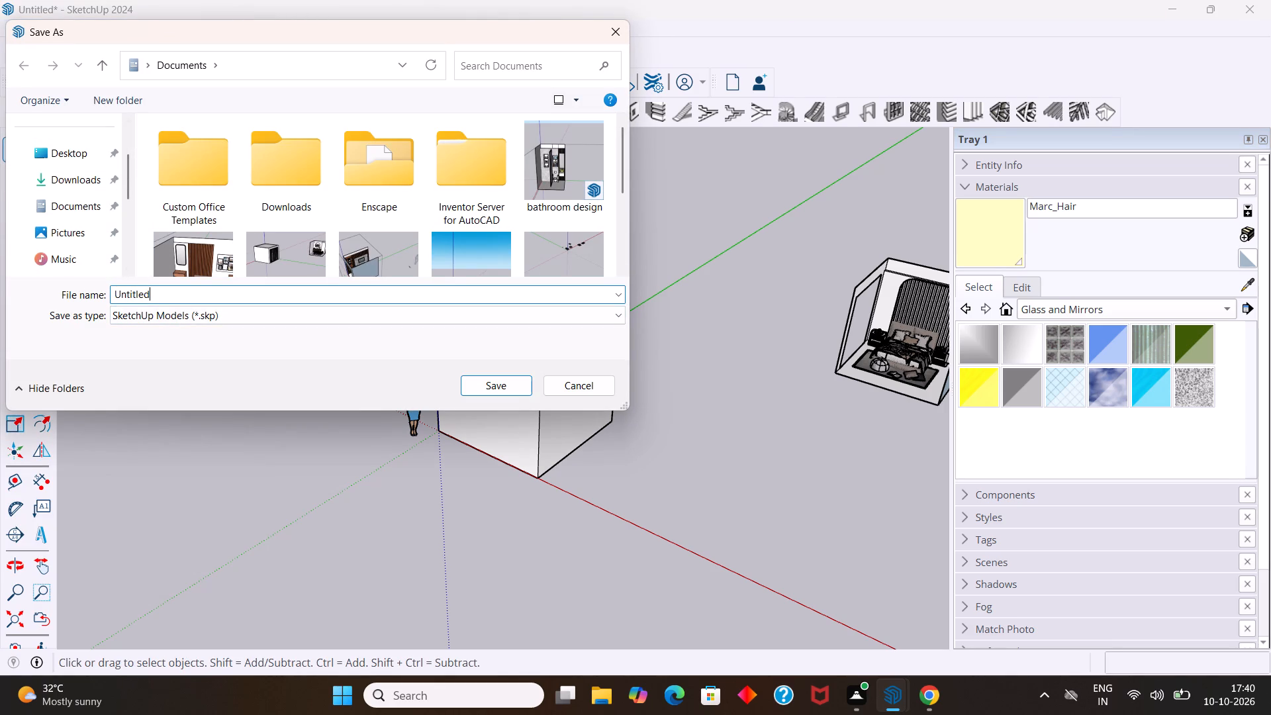
{"action": "left_click", "coordinate": [171, 286]}
{"action": "left_click", "coordinate": [152, 301]}
{"action": "left_click", "coordinate": [148, 296]}
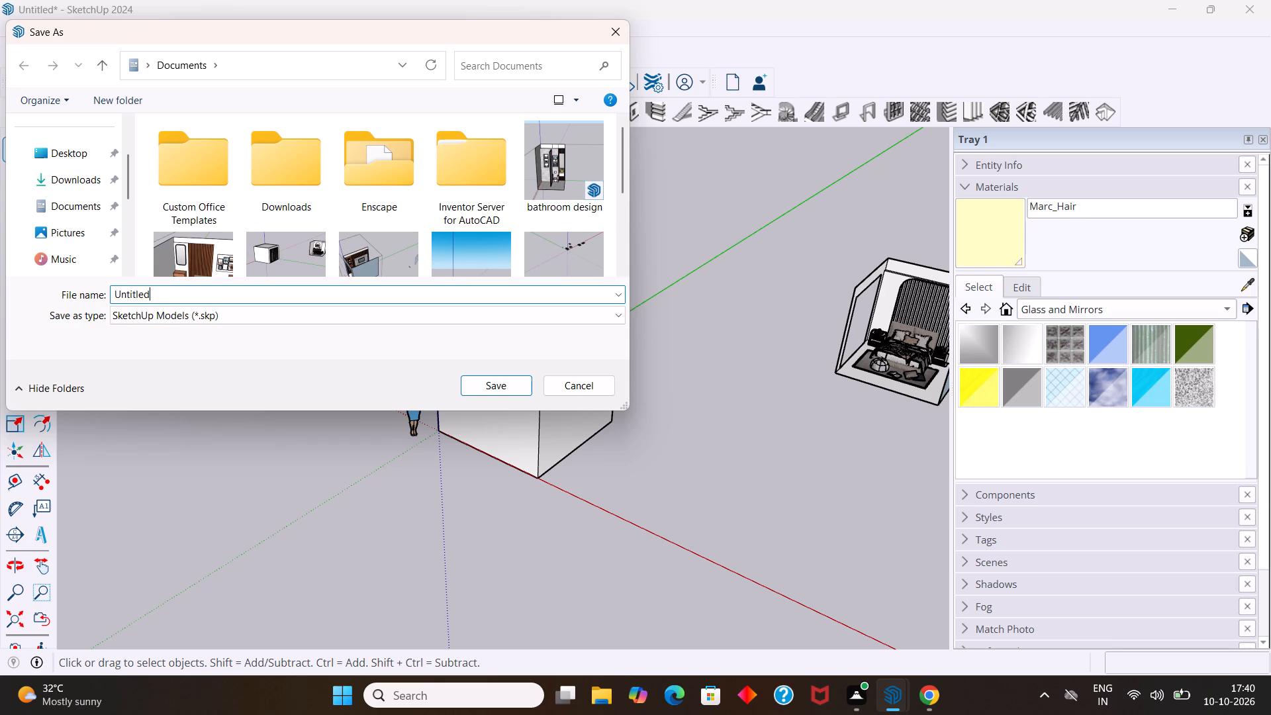
{"action": "left_click", "coordinate": [146, 296]}
{"action": "left_click", "coordinate": [64, 183]}
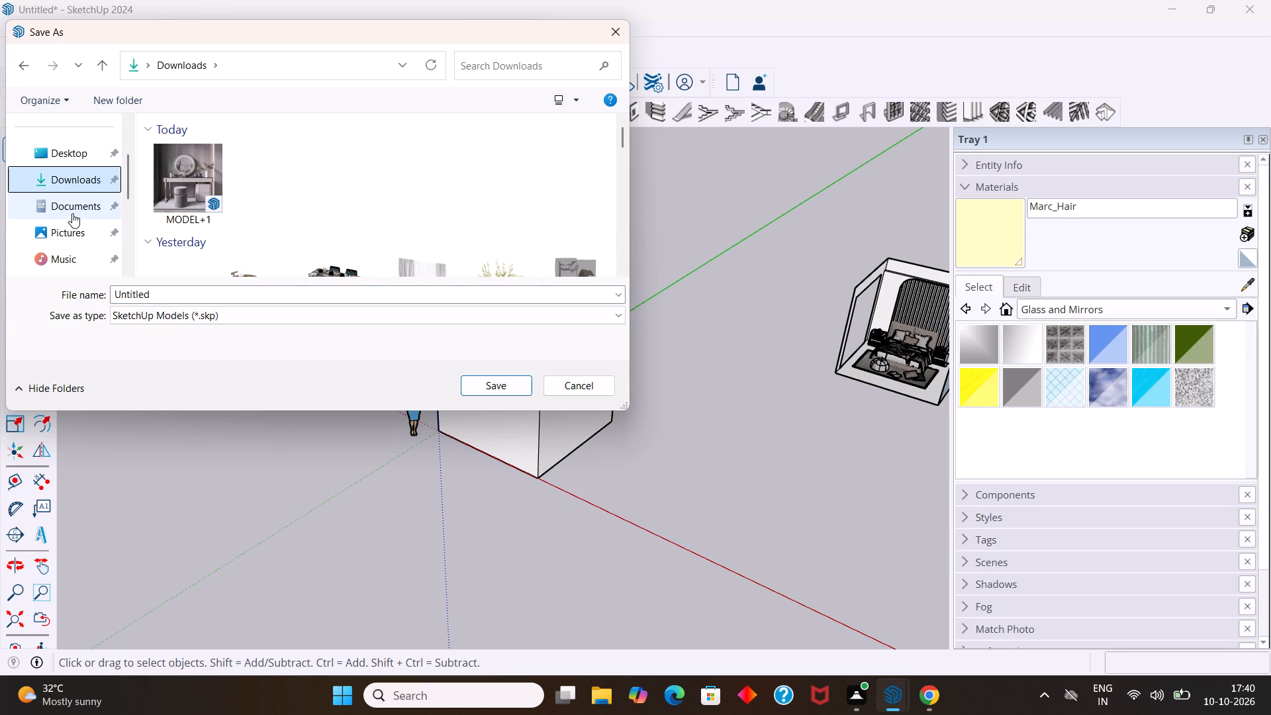
{"action": "left_click", "coordinate": [73, 213]}
{"action": "left_click", "coordinate": [167, 291]}
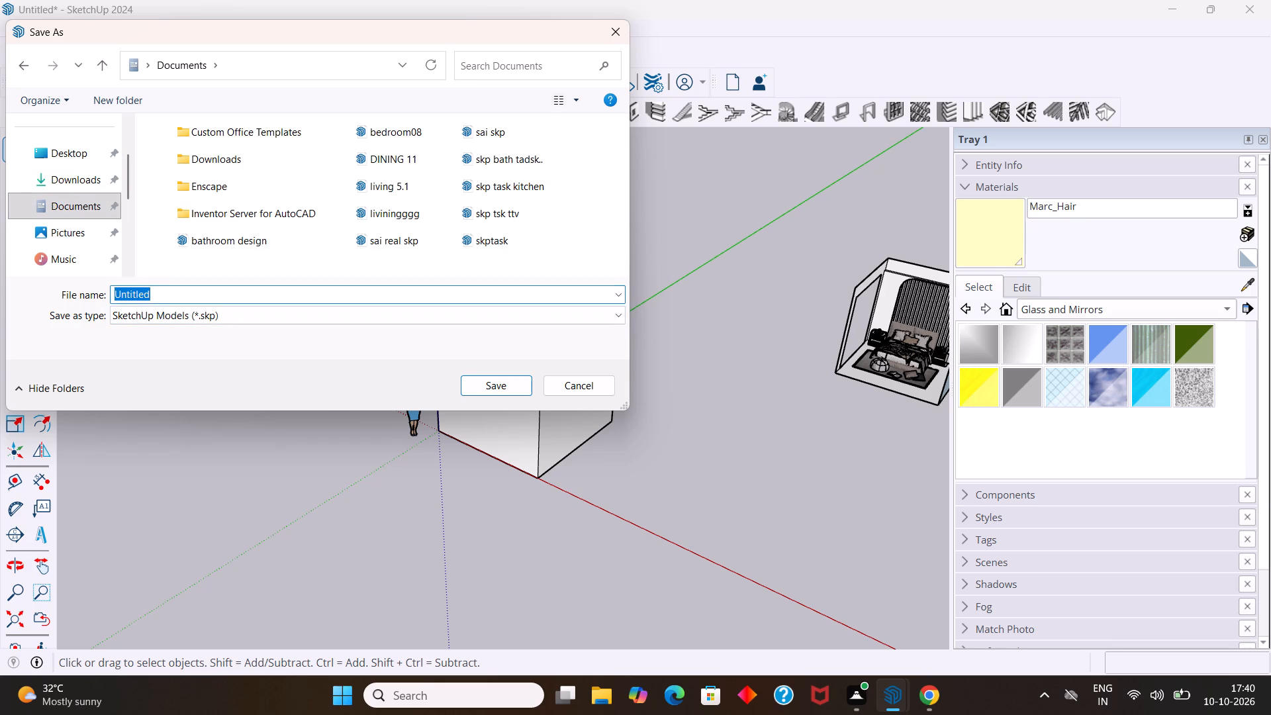
{"action": "key", "text": "BackSpace"}
{"action": "key", "text": "b"}
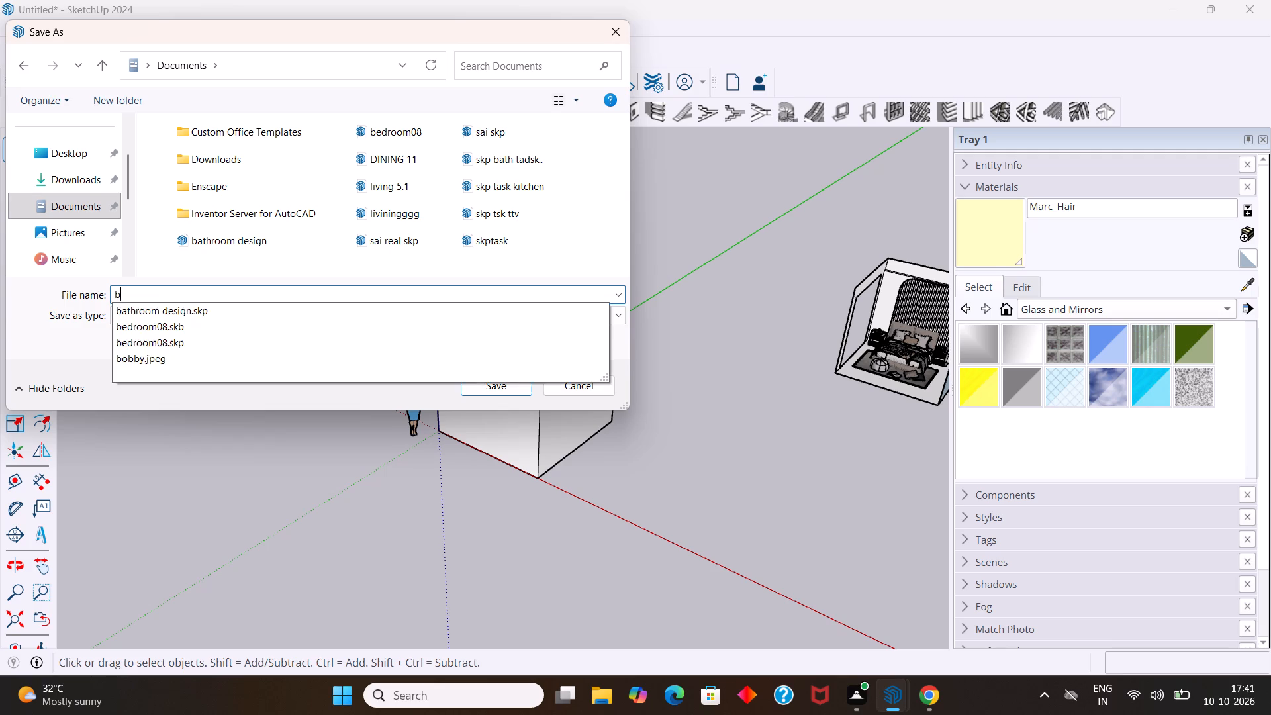
{"action": "type", "text": "room"}
{"action": "key", "text": "space"}
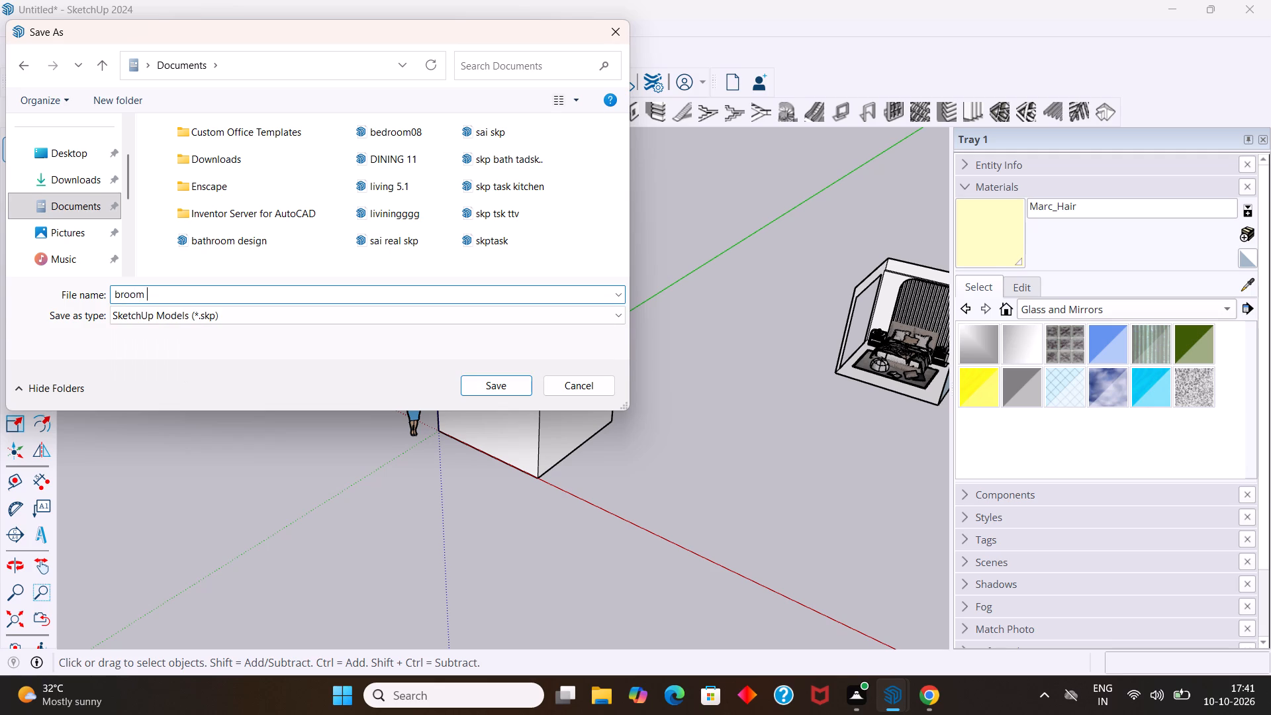
{"action": "key", "text": "5"}
{"action": "type", "text": ".41"}
{"action": "key", "text": "p"}
{"action": "key", "text": "r"}
{"action": "key", "text": "j"}
{"action": "left_click", "coordinate": [490, 385]}
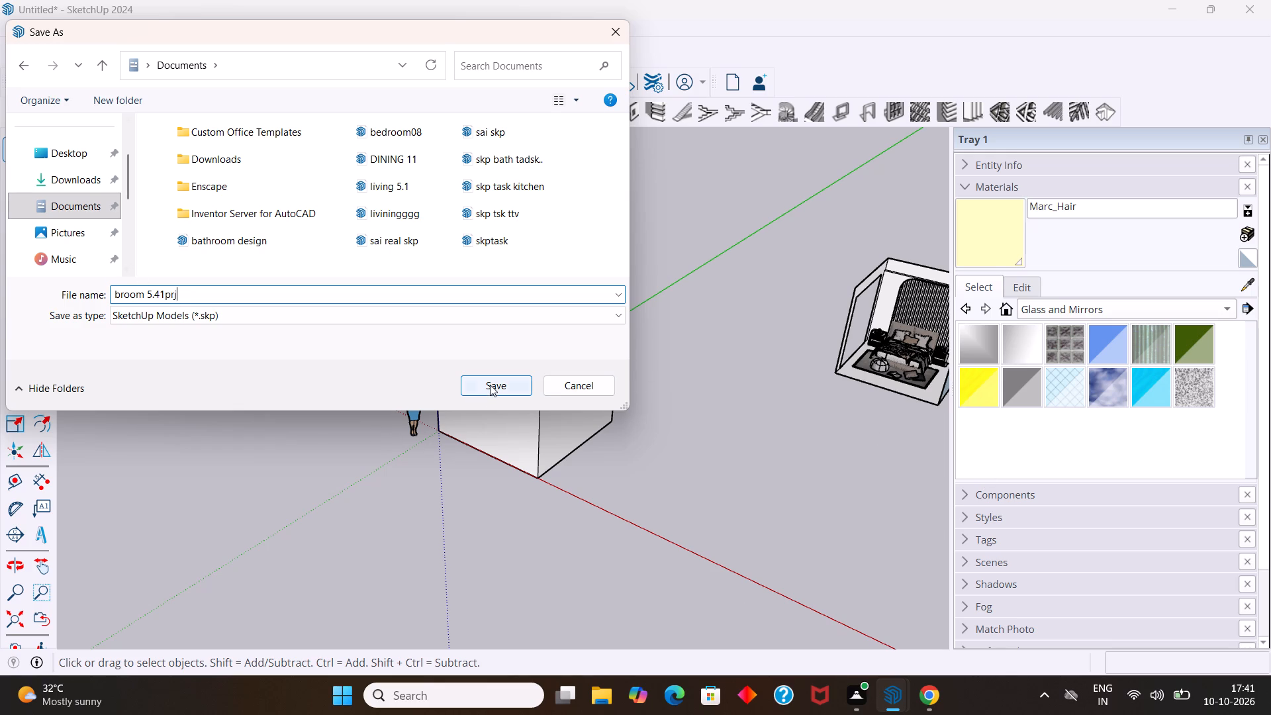